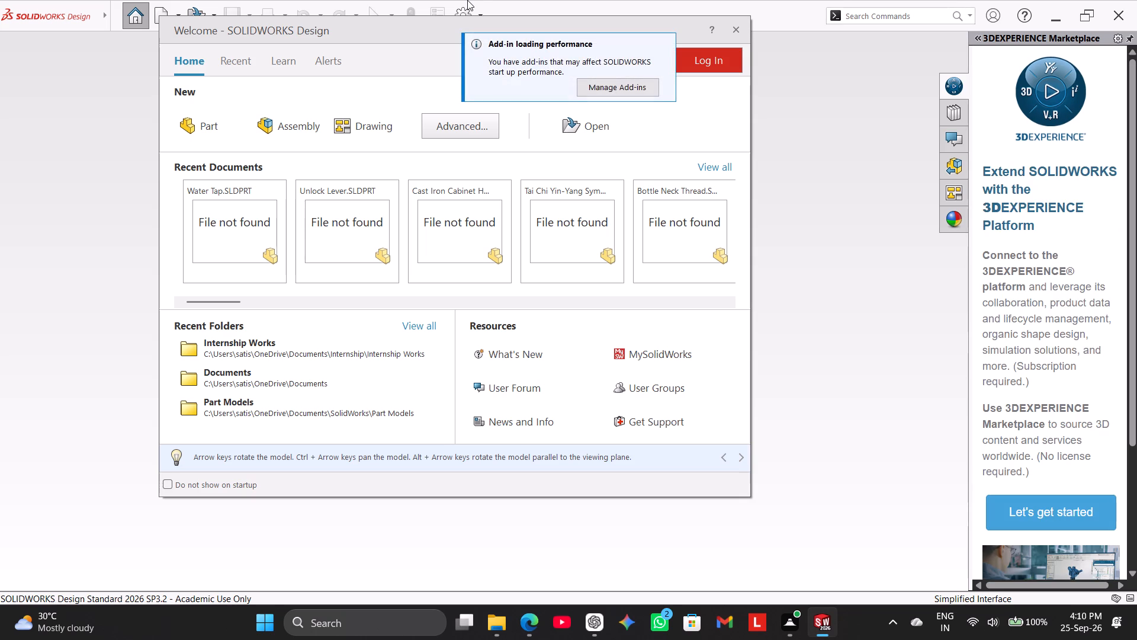
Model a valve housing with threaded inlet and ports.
Create a new part document.
left_click(781, 49)
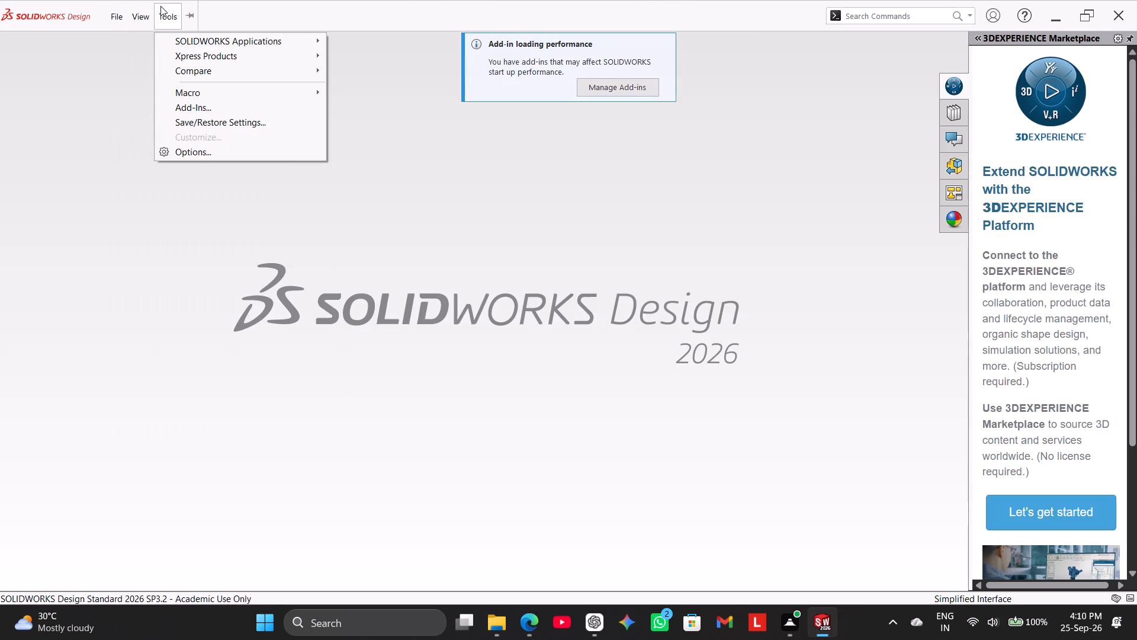
left_click(213, 187)
left_click(159, 14)
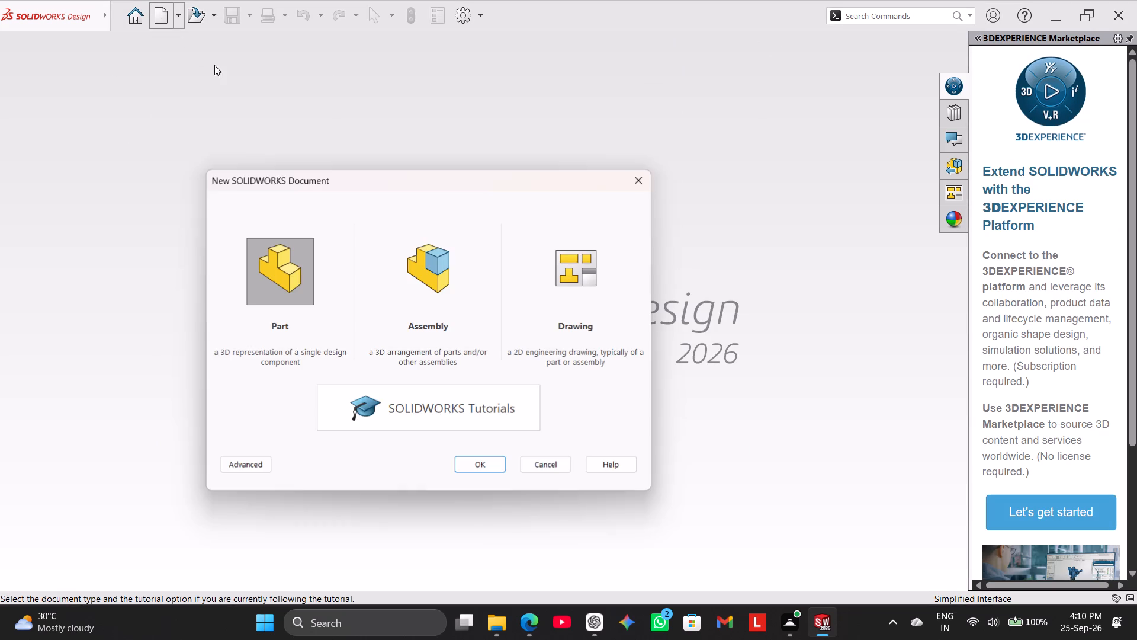
left_click_drag(293, 239, 300, 247)
left_click(471, 456)
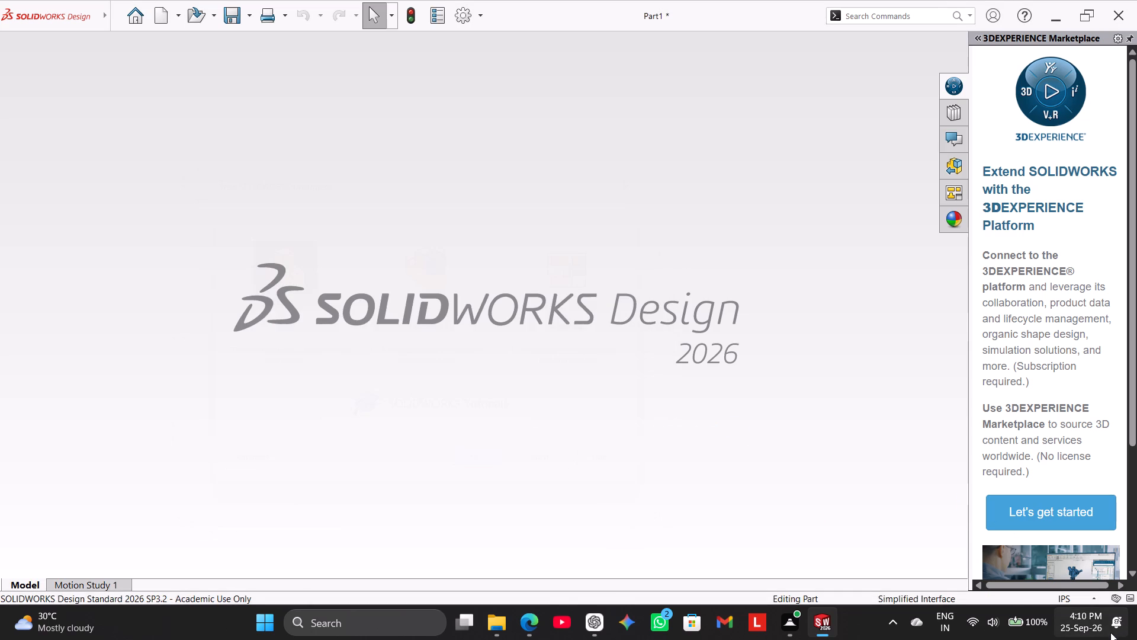
Set the part's unit system to MMGS.
left_click(1087, 604)
left_click(1084, 600)
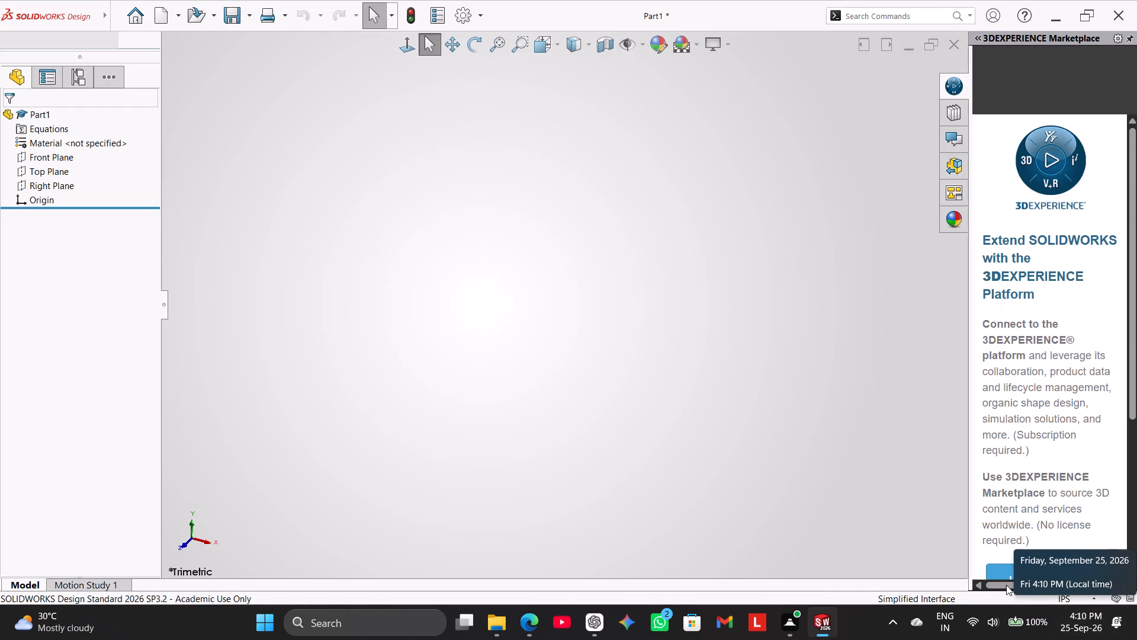
left_click(1069, 599)
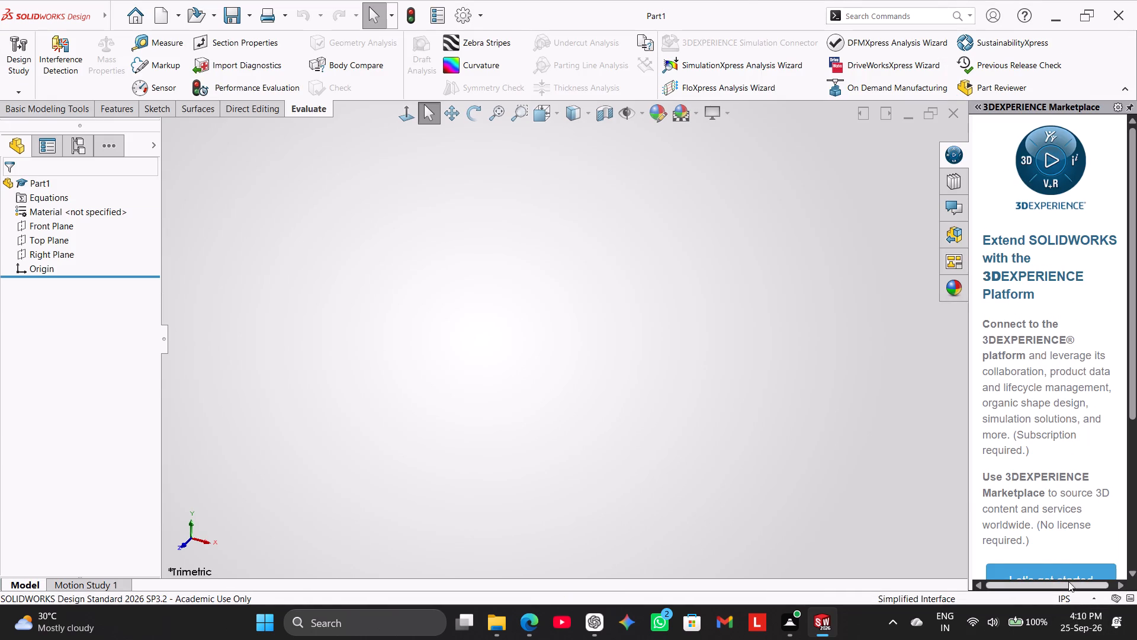
left_click(1072, 594)
left_click(1045, 541)
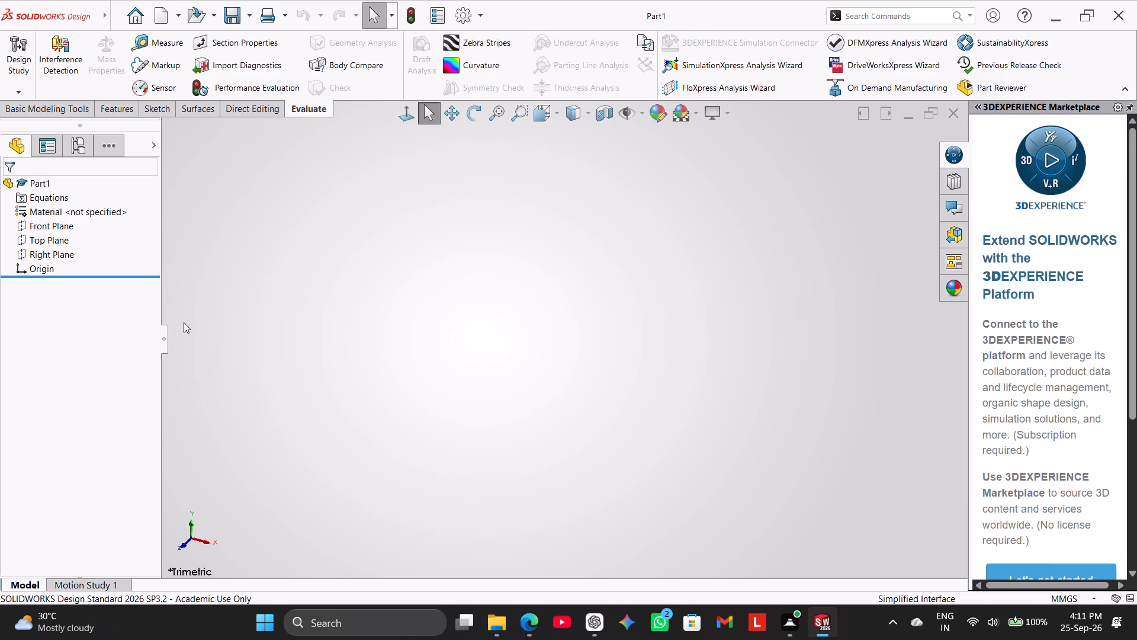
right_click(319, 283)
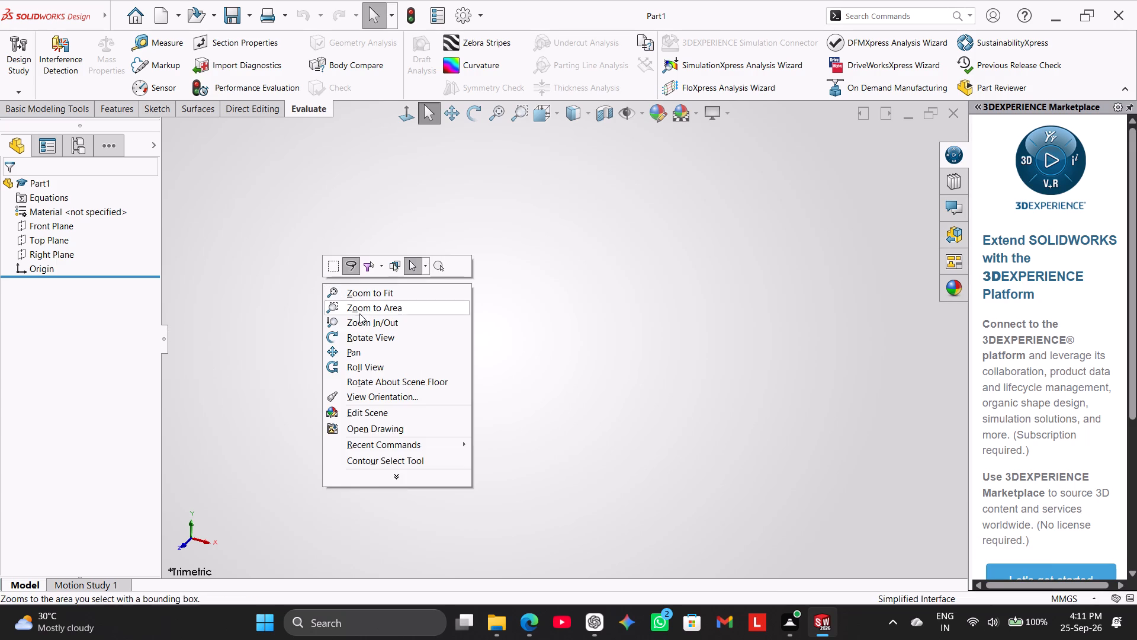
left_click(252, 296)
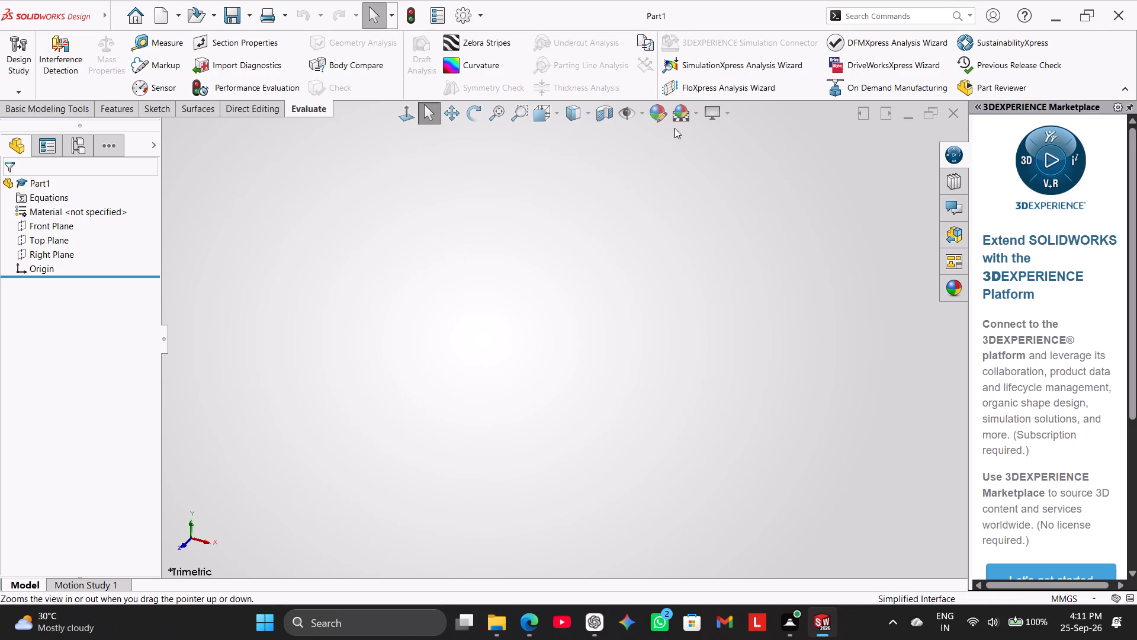
Apply the Plain White scene as the viewport background.
left_click(695, 111)
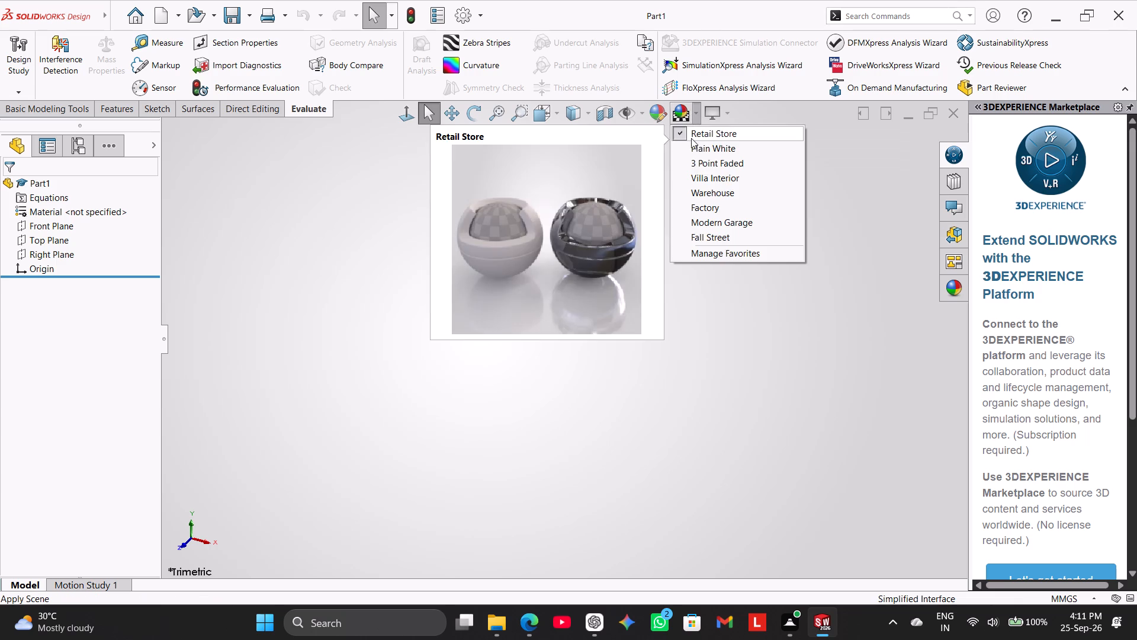
left_click(693, 146)
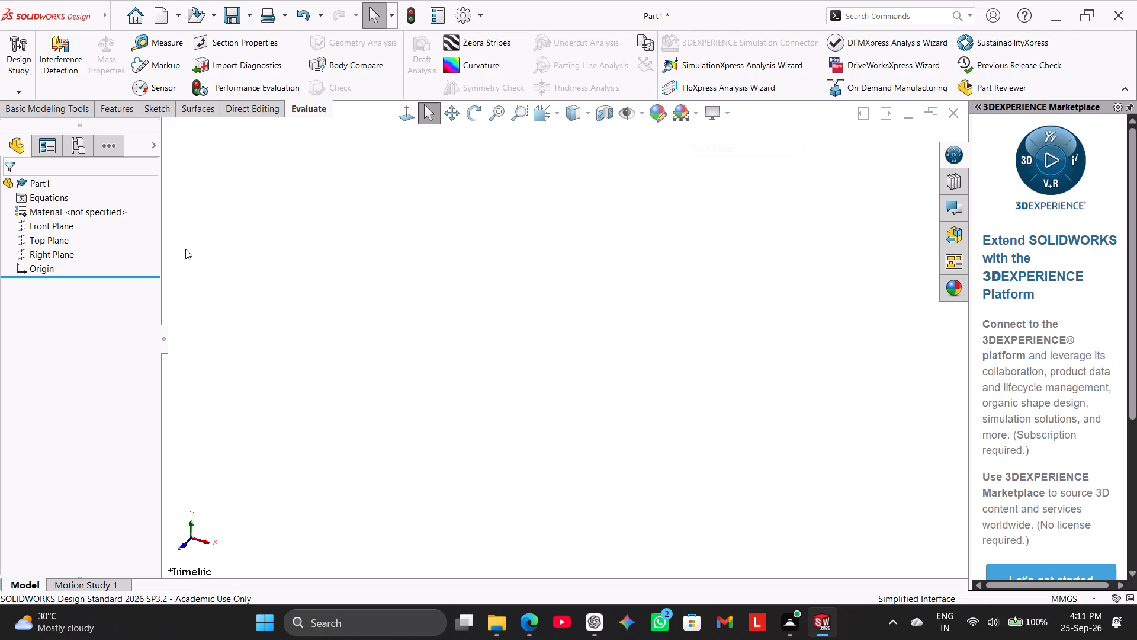
Start a new sketch on the Front Plane.
left_click(56, 225)
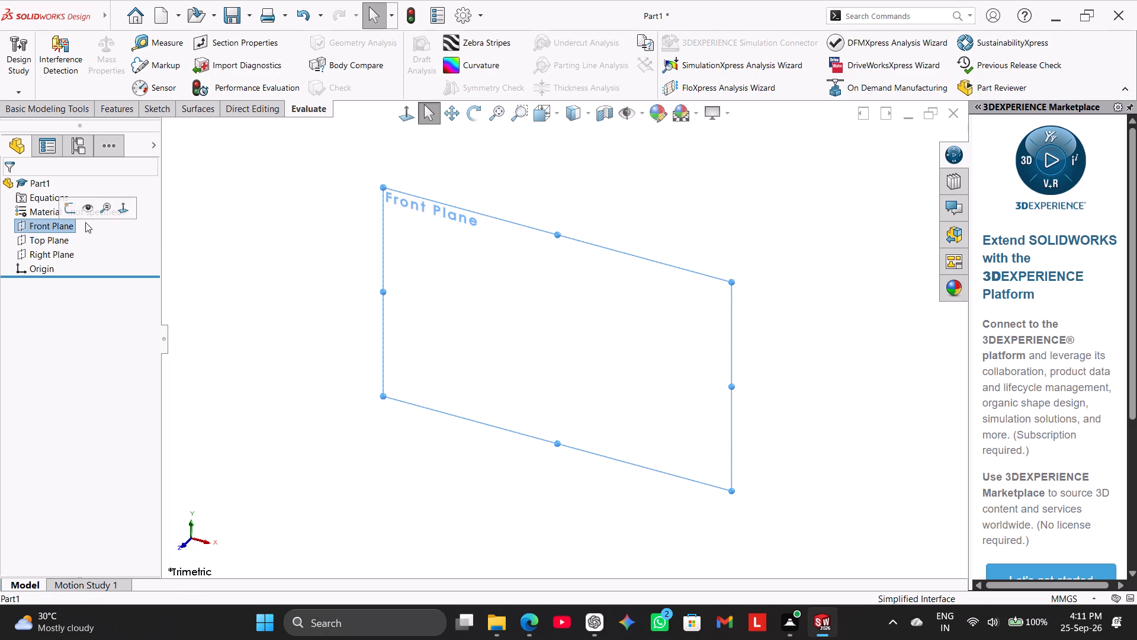
left_click(70, 204)
left_click(297, 203)
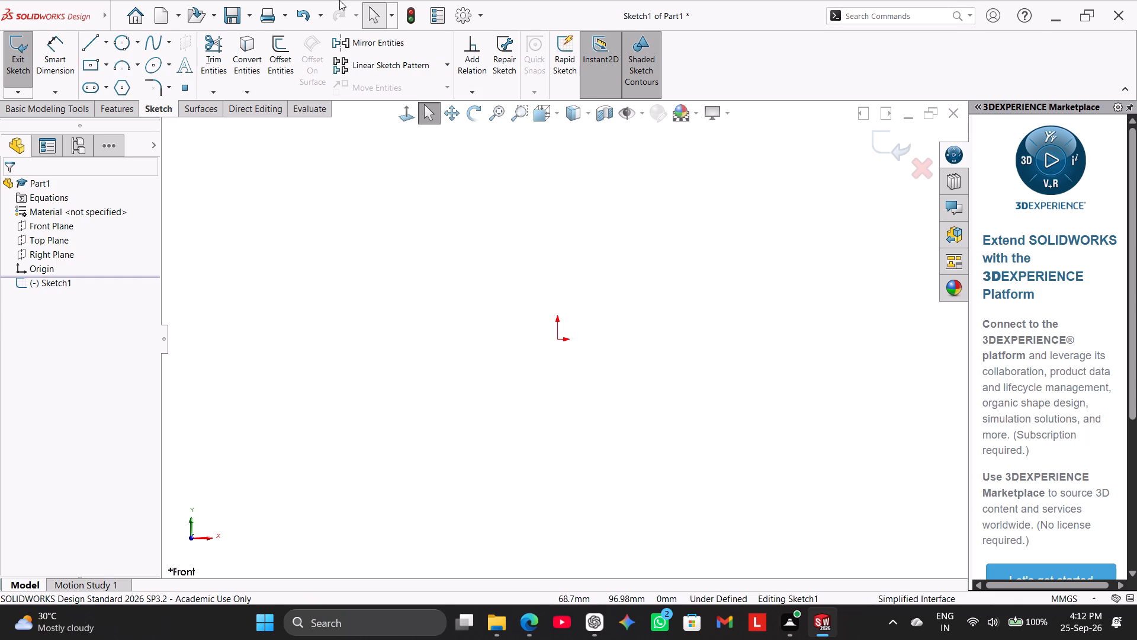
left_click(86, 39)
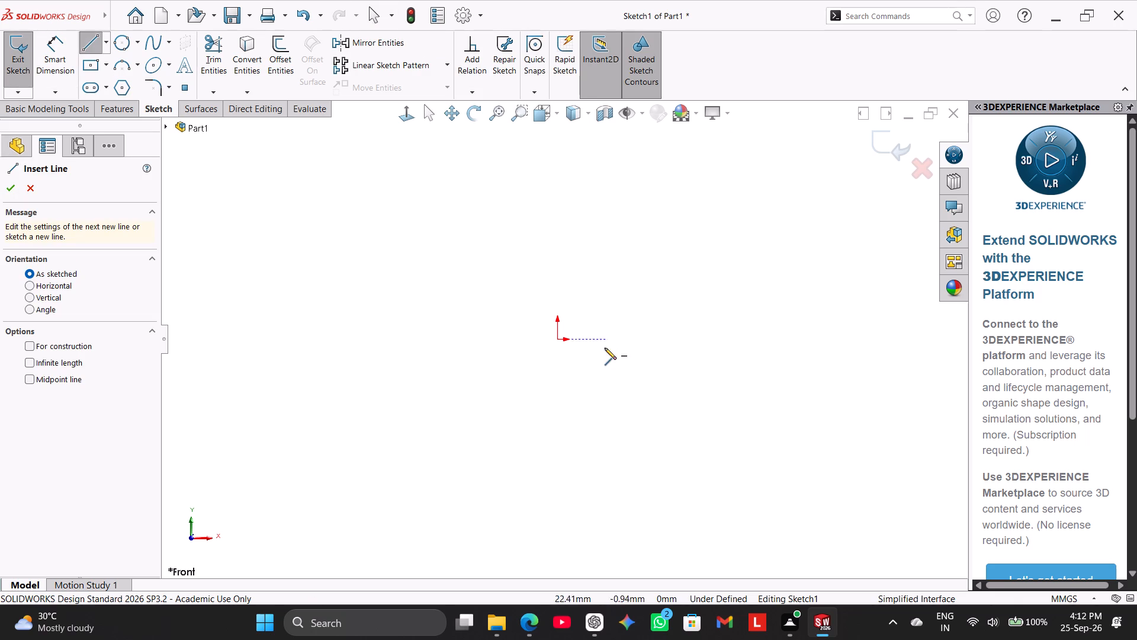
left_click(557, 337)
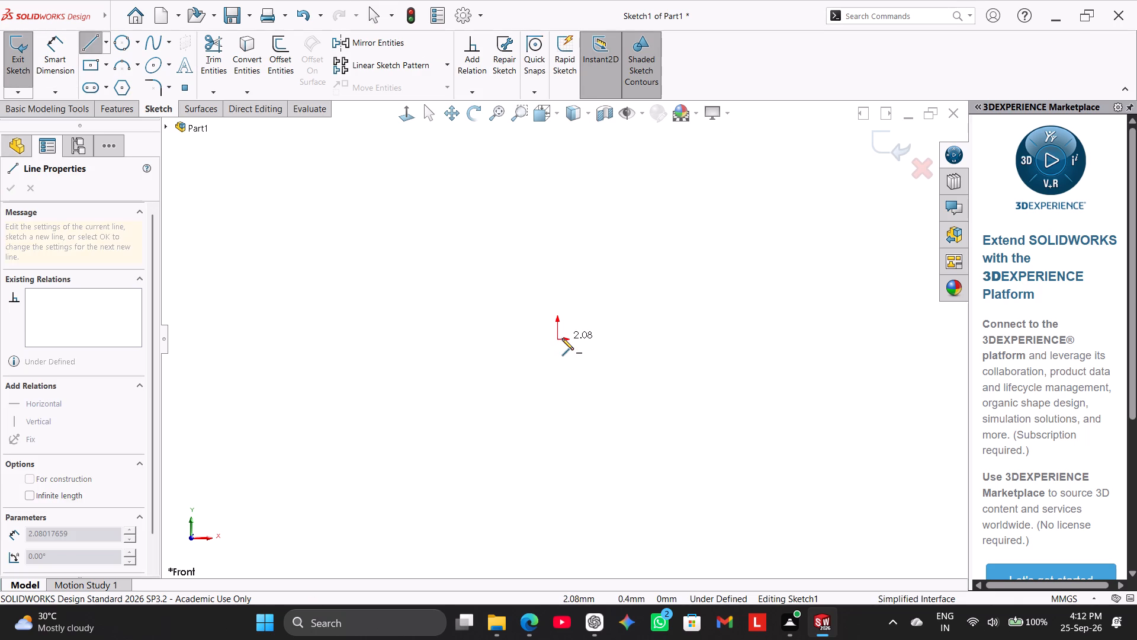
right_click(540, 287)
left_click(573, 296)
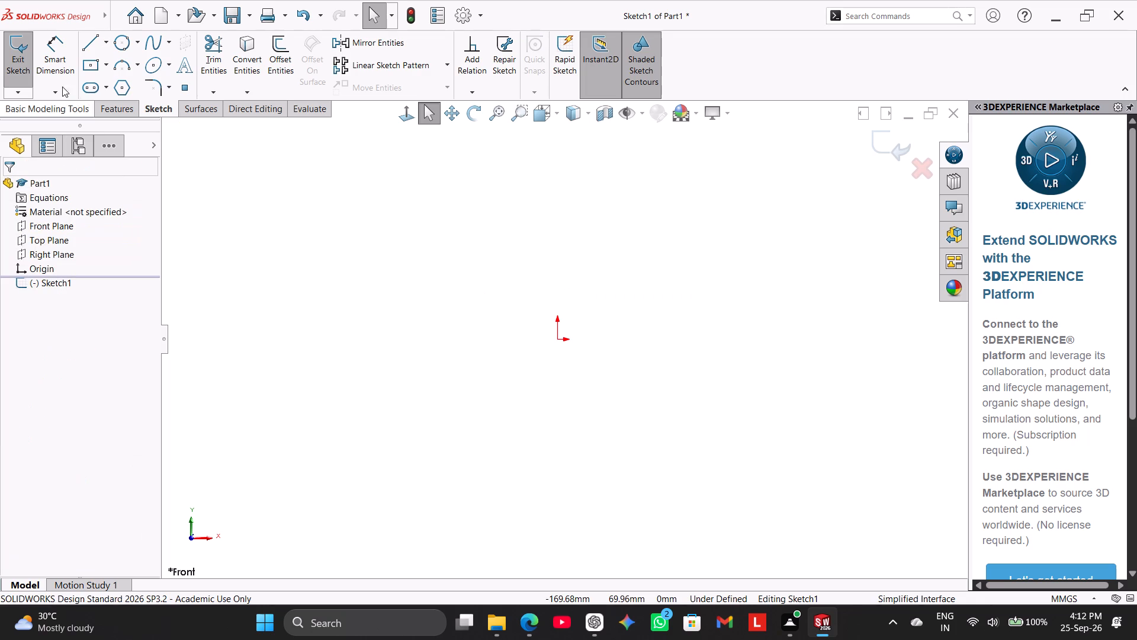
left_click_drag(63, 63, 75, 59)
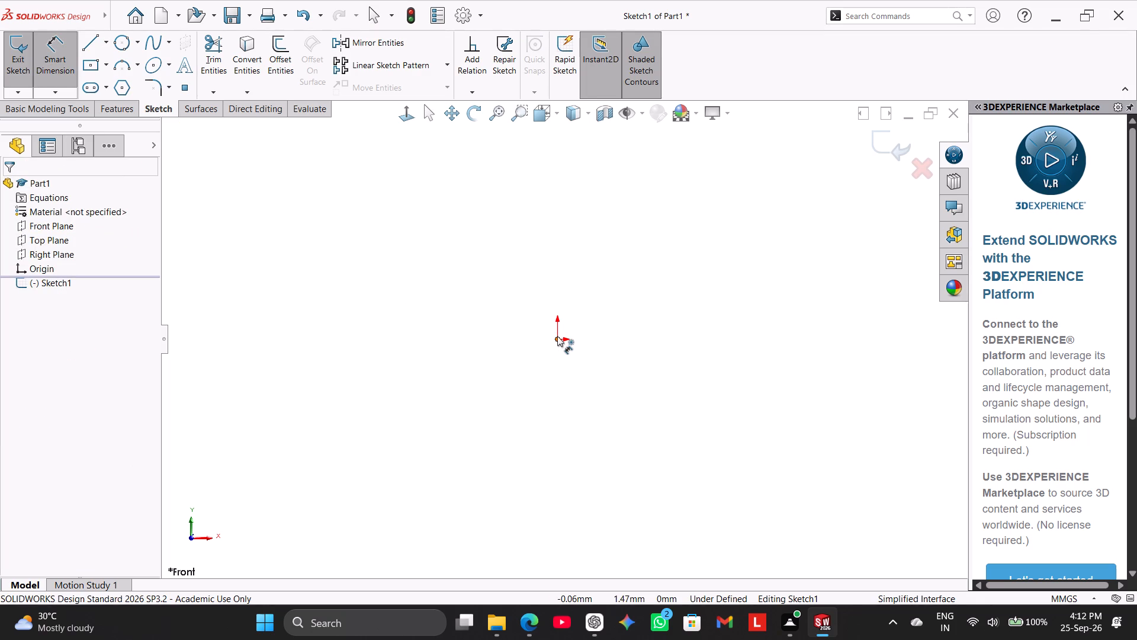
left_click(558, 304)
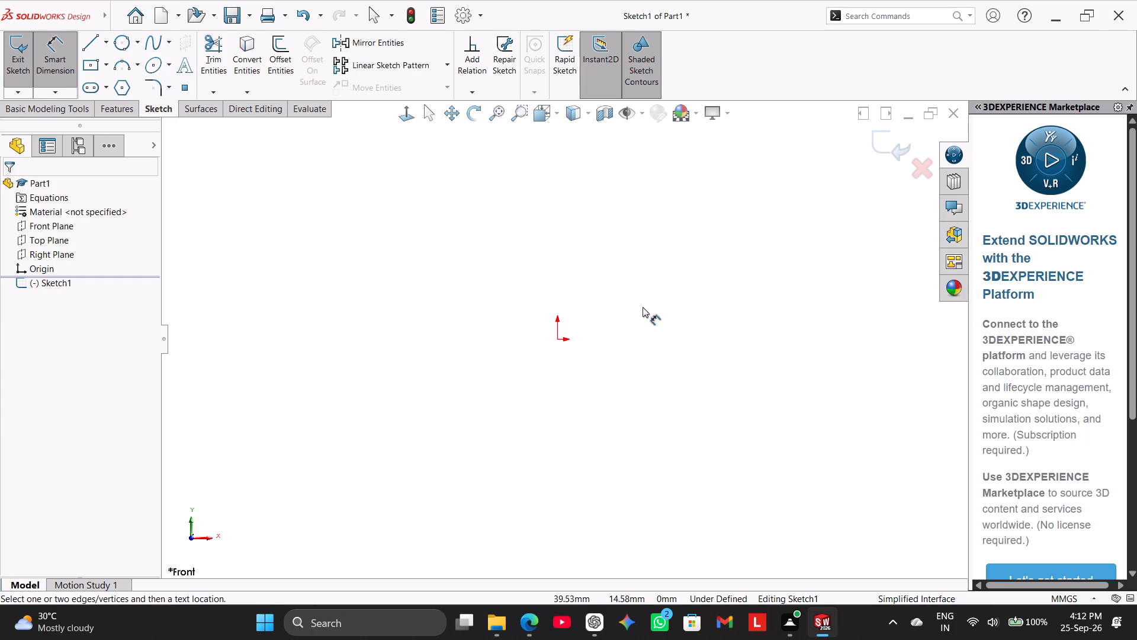
Sketch an open stepped five-line half profile starting above the origin, with a 55 mm step line, 106 mm bottom and 161 mm top, all approximate.
left_click(89, 46)
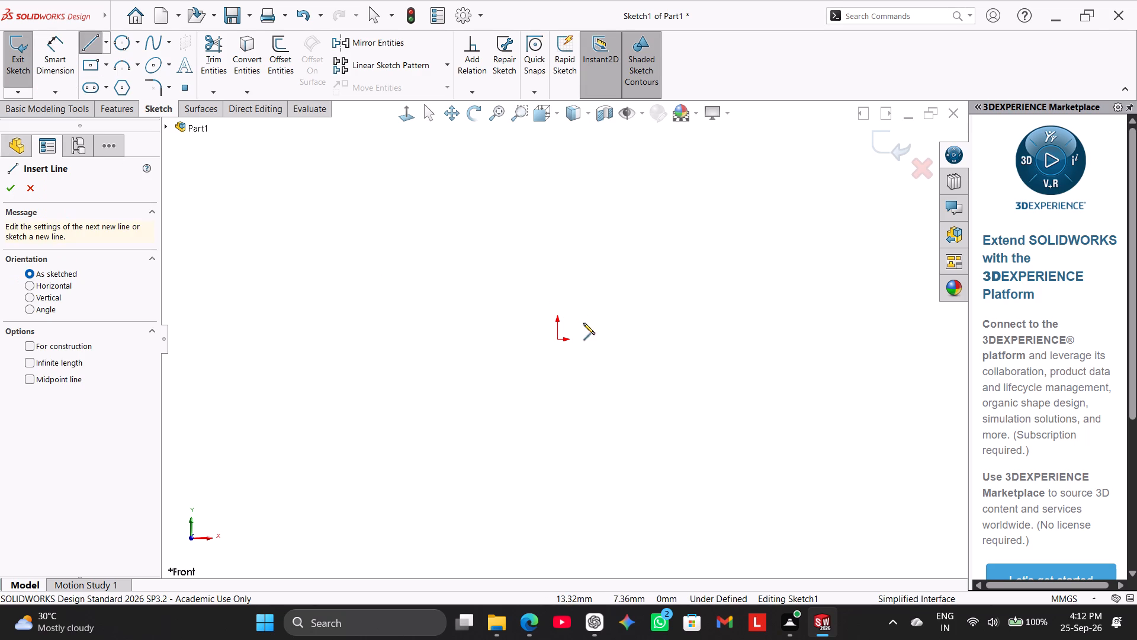
left_click(558, 296)
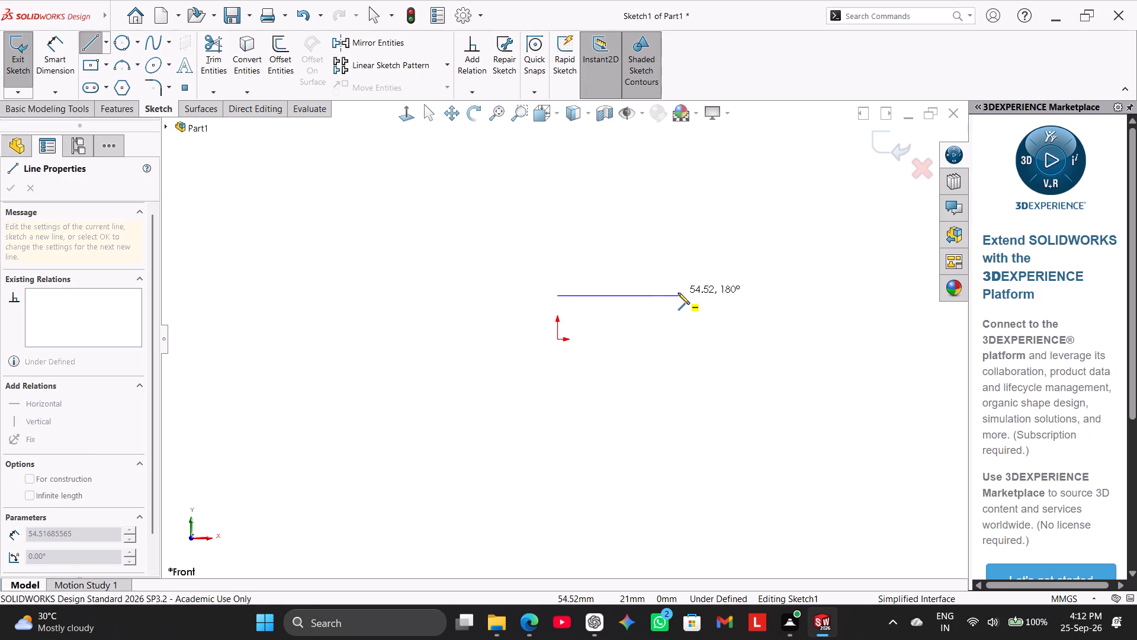
left_click(678, 293)
left_click(677, 338)
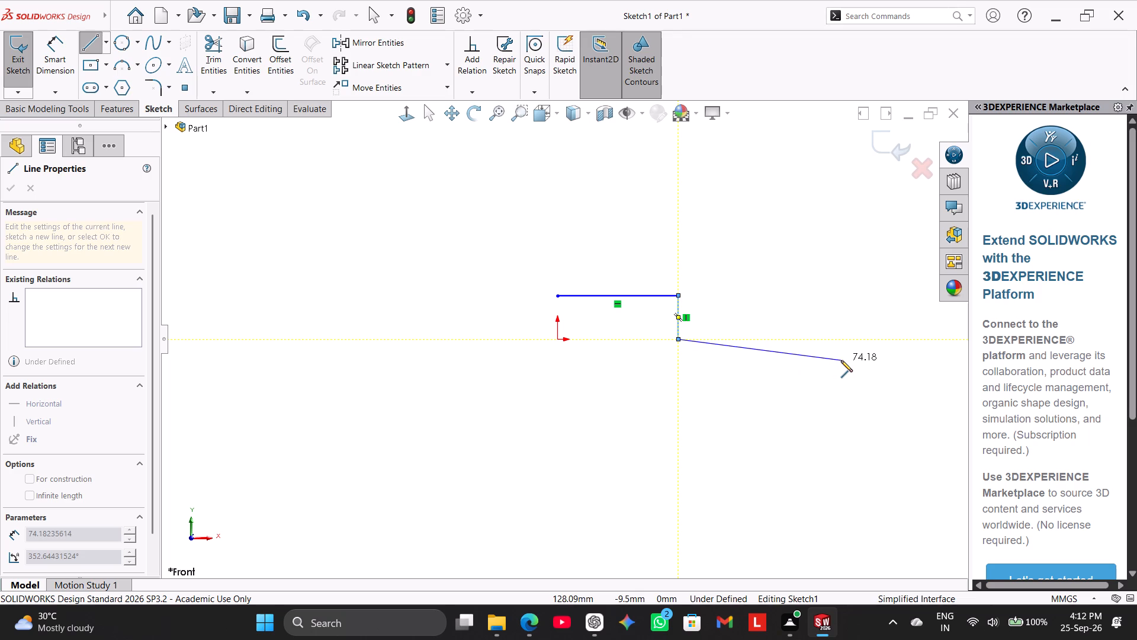
left_click(913, 338)
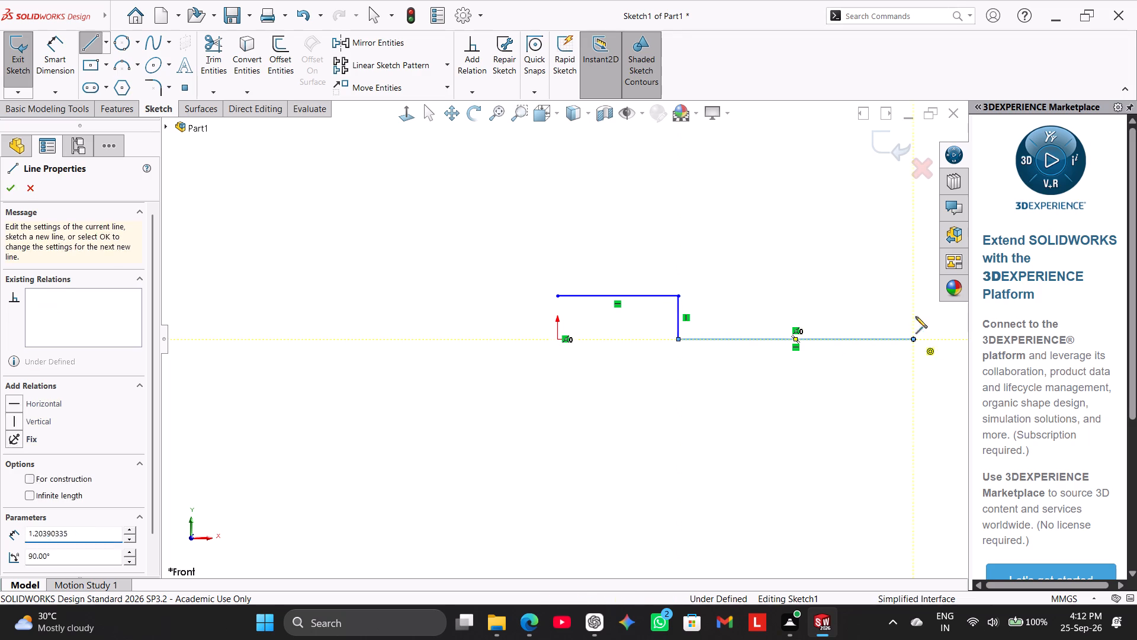
left_click(913, 254)
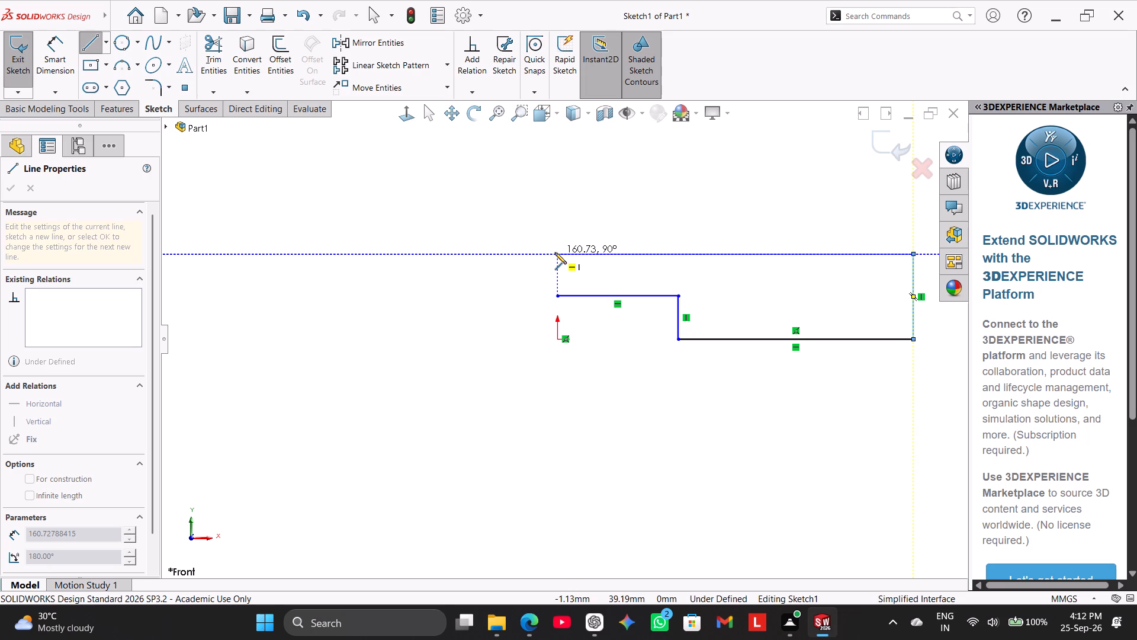
left_click(555, 252)
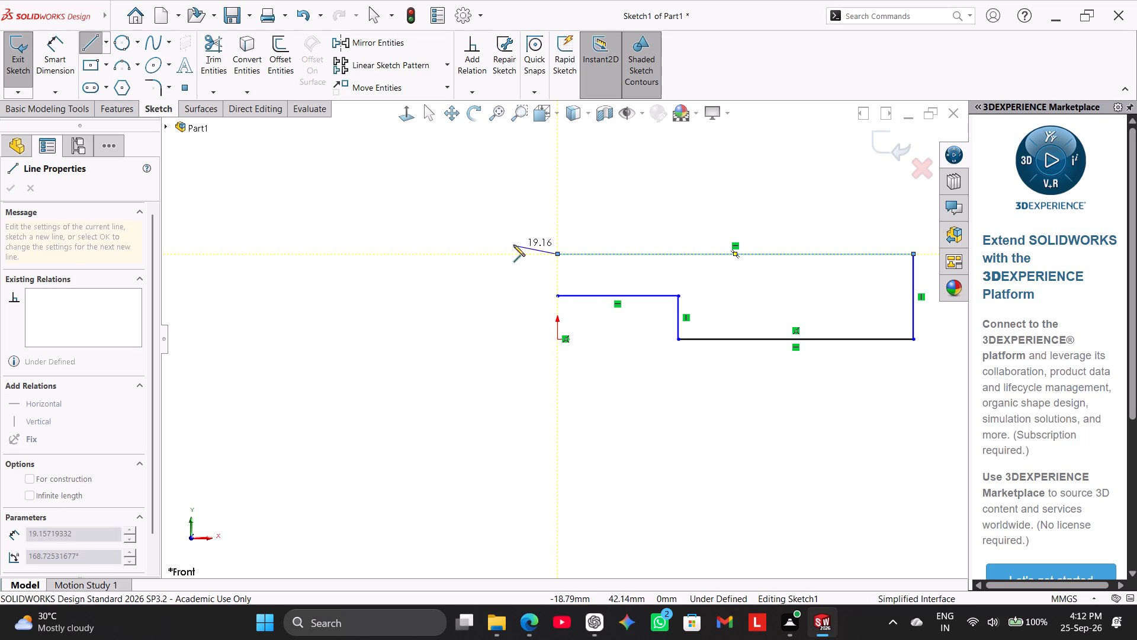
right_click(507, 243)
left_click(532, 254)
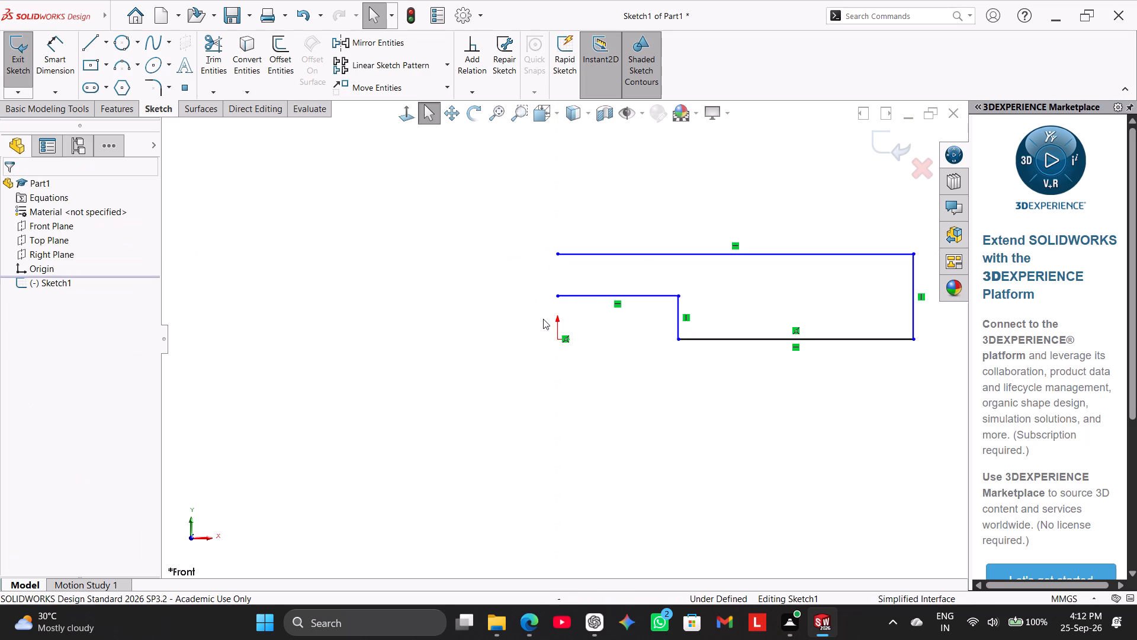
Draw a vertical centerline from the origin up past the profile's top line.
left_click(403, 38)
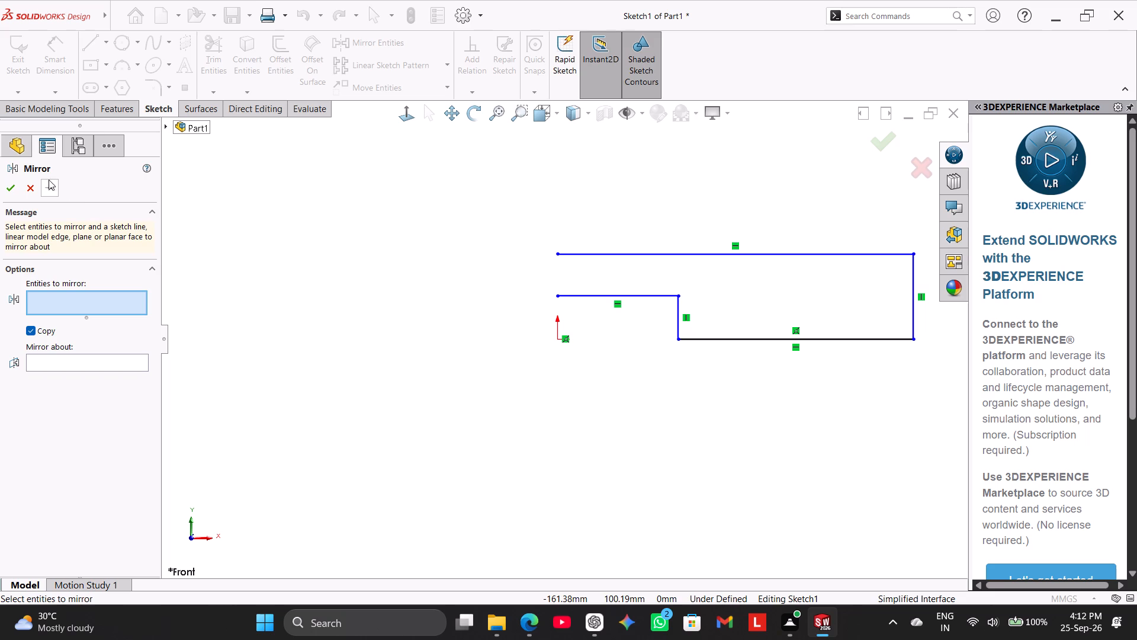
left_click(32, 183)
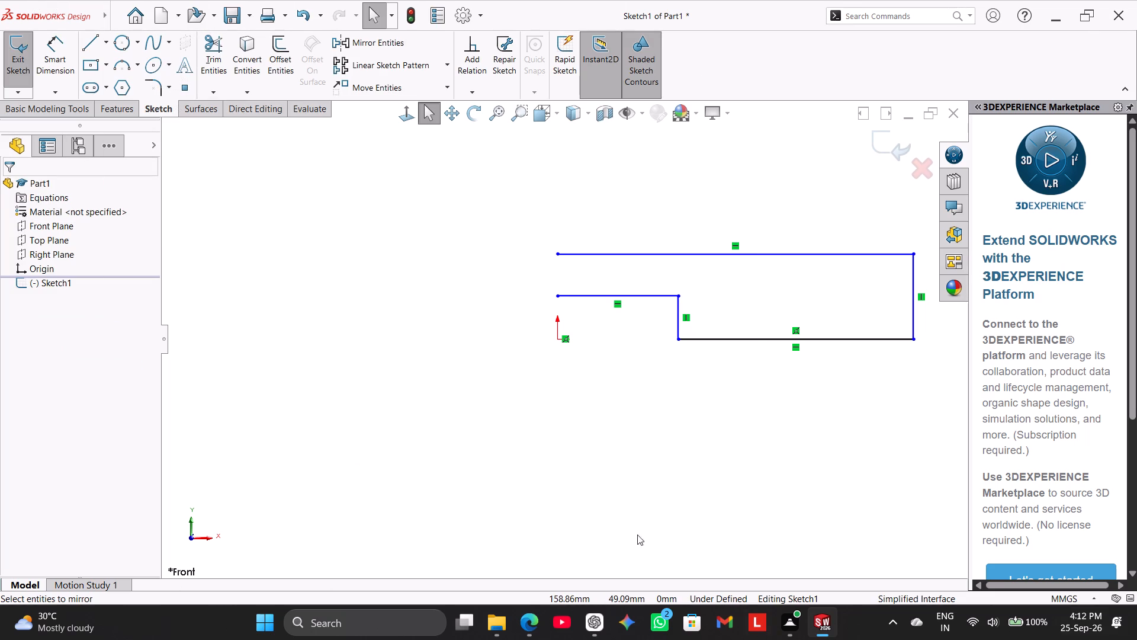
left_click(107, 37)
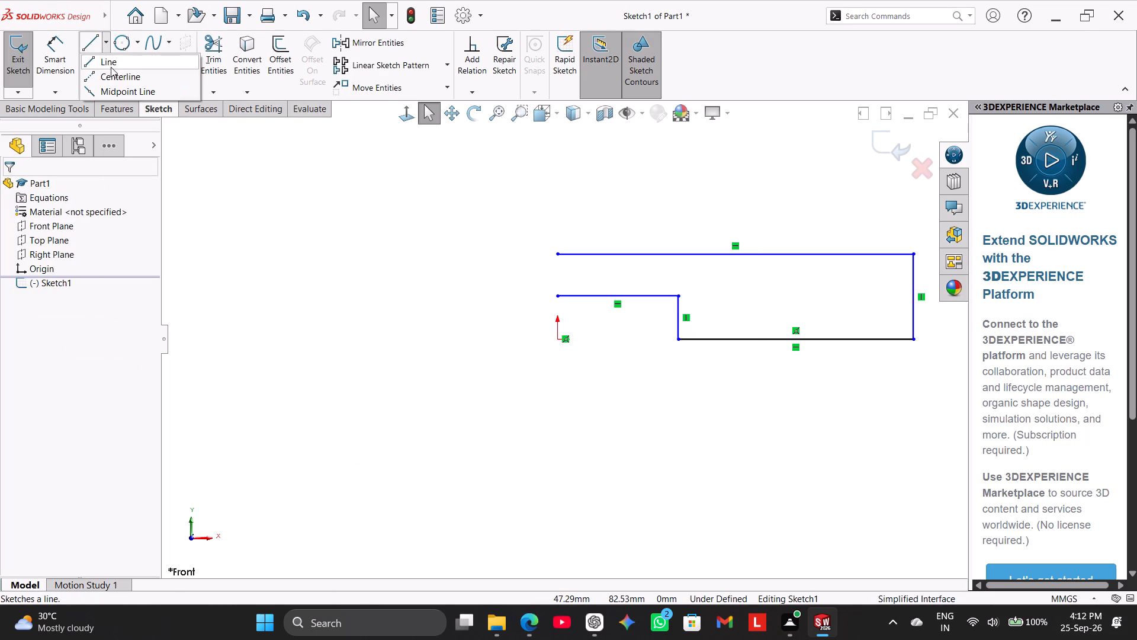
left_click(111, 69)
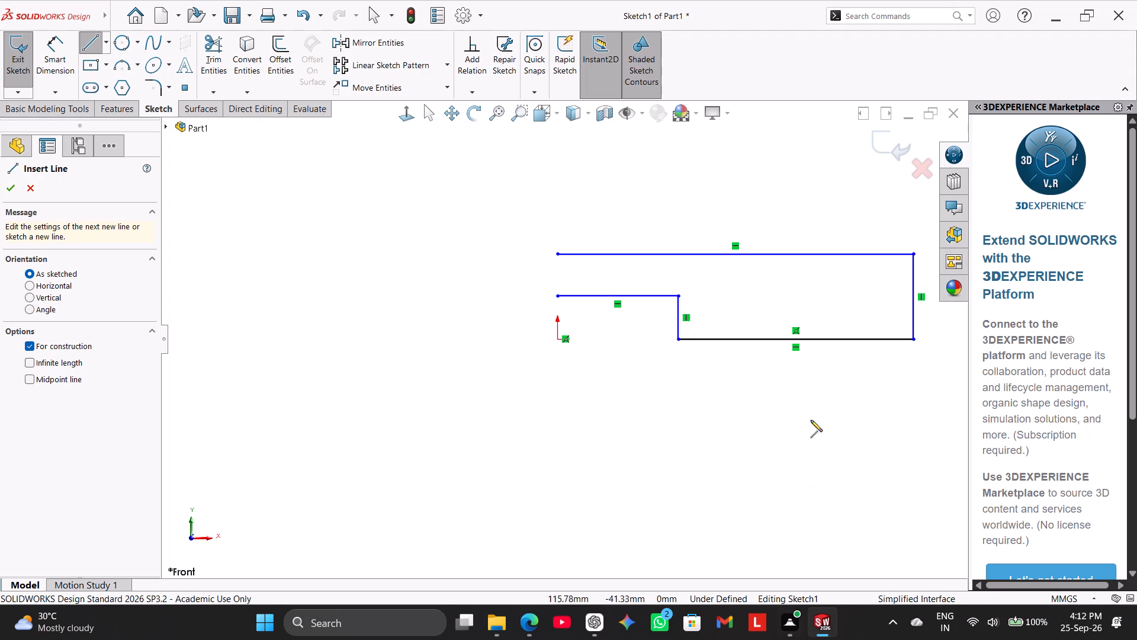
left_click(560, 340)
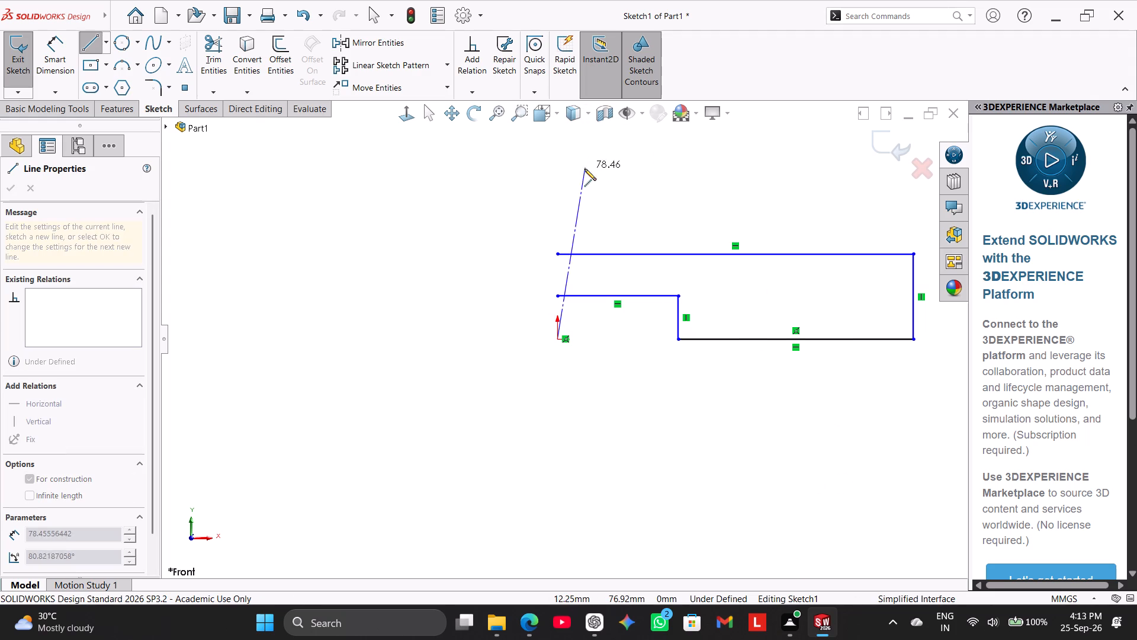
scroll(584, 169, "up", 2)
left_click(563, 130)
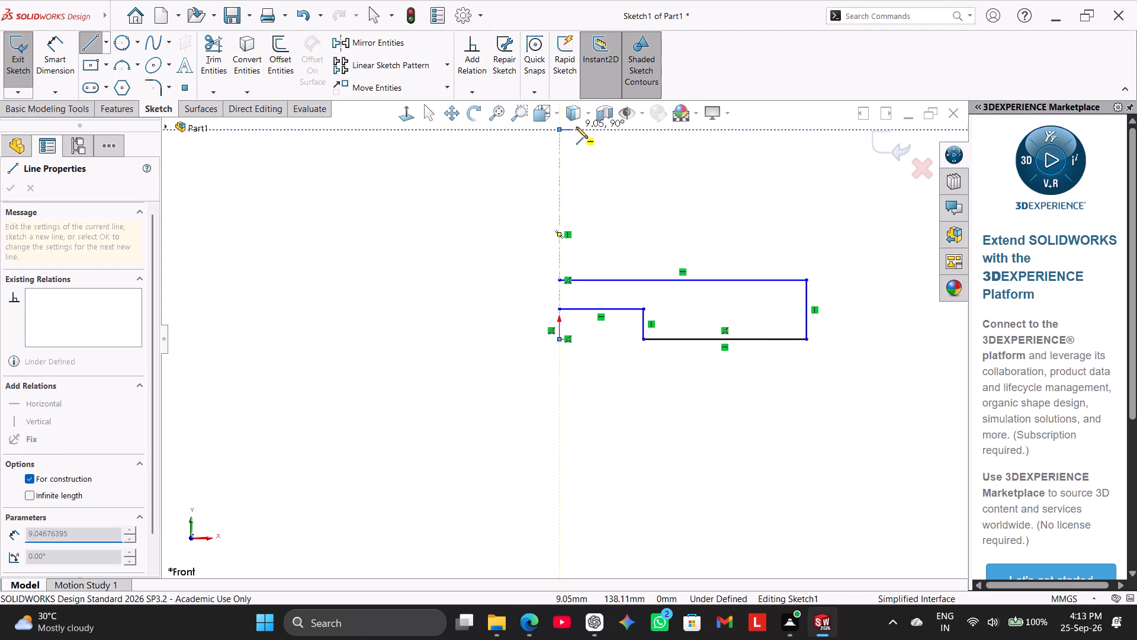
right_click(589, 134)
left_click(607, 142)
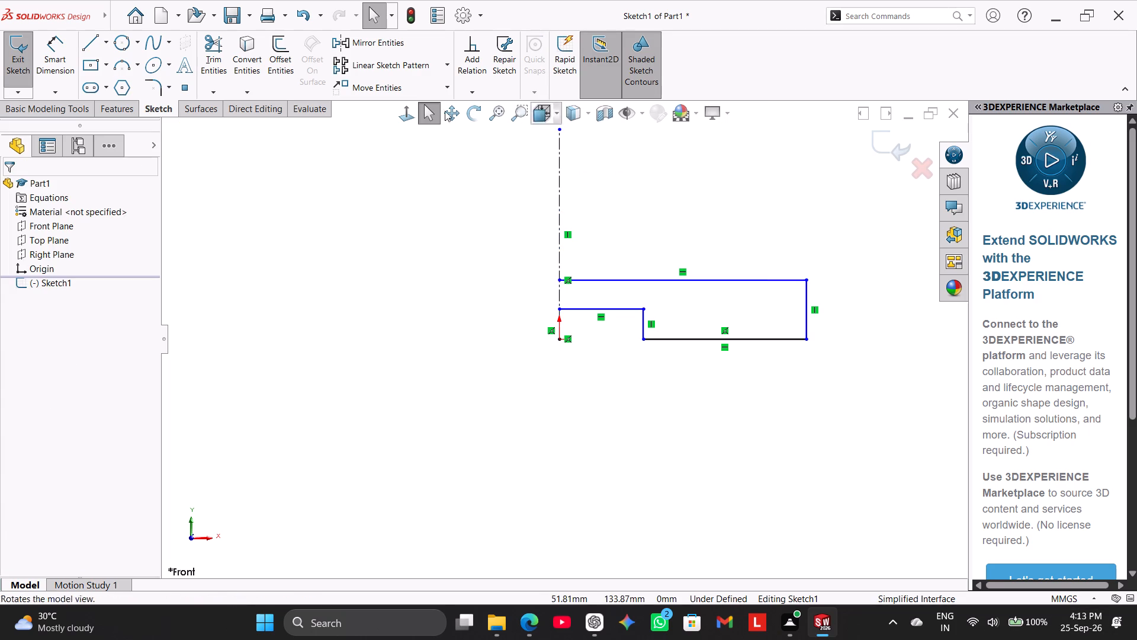
Mirror all five lines of the stepped half profile about the vertical centerline, keeping the originals.
left_click(360, 30)
left_click(373, 33)
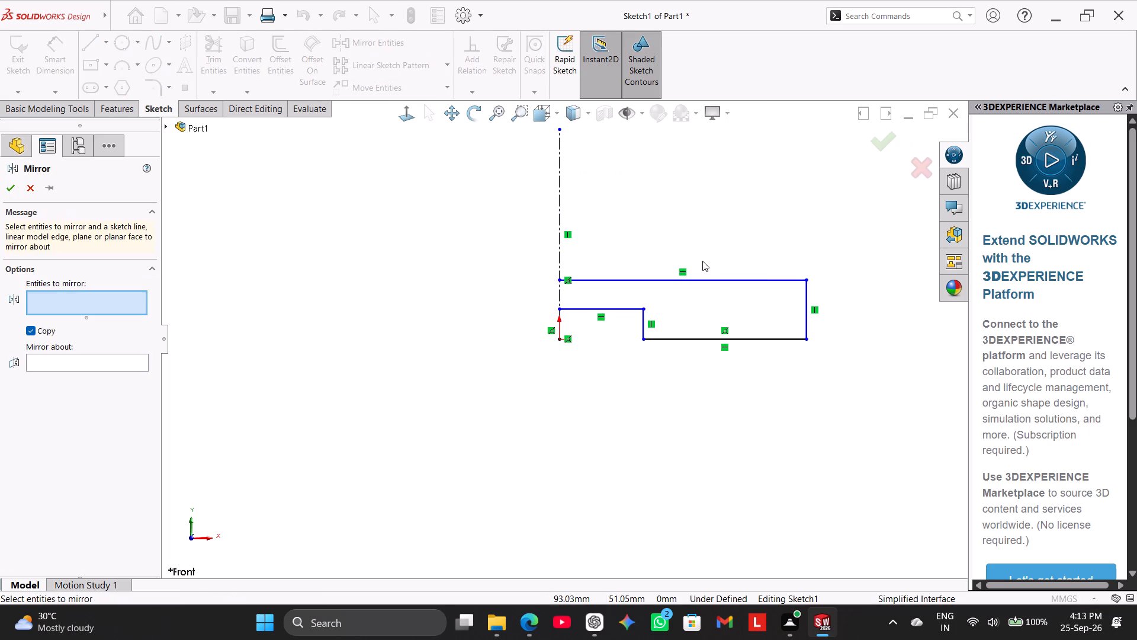
left_click(733, 279)
left_click(627, 306)
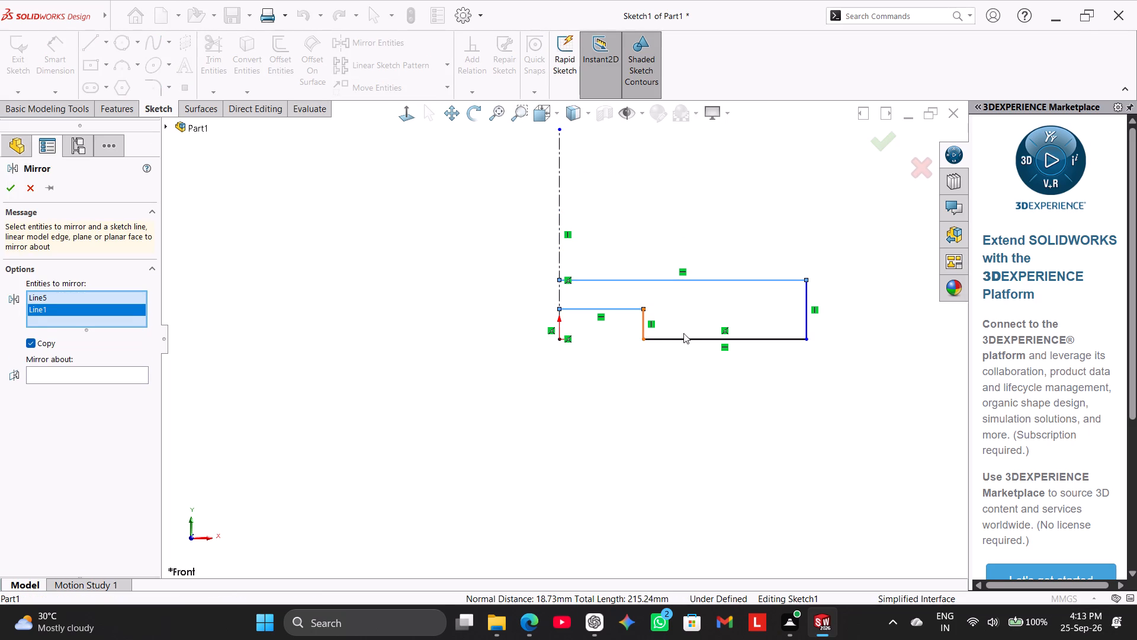
left_click(690, 338)
left_click(808, 292)
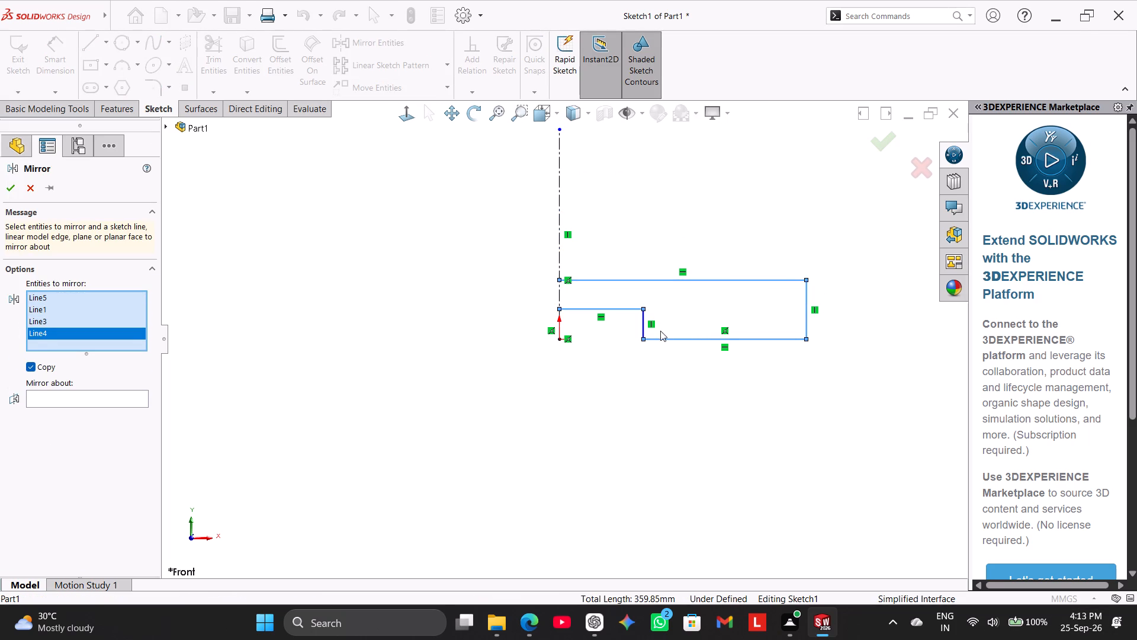
left_click(641, 321)
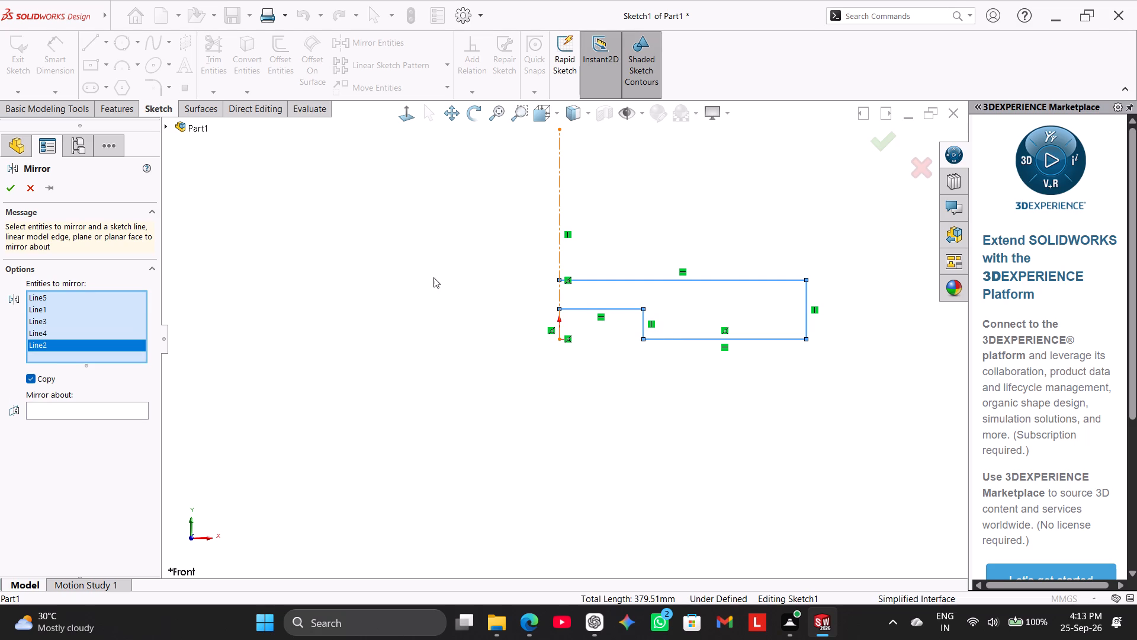
right_click(433, 277)
left_click_drag(427, 274, 441, 276)
right_click(441, 277)
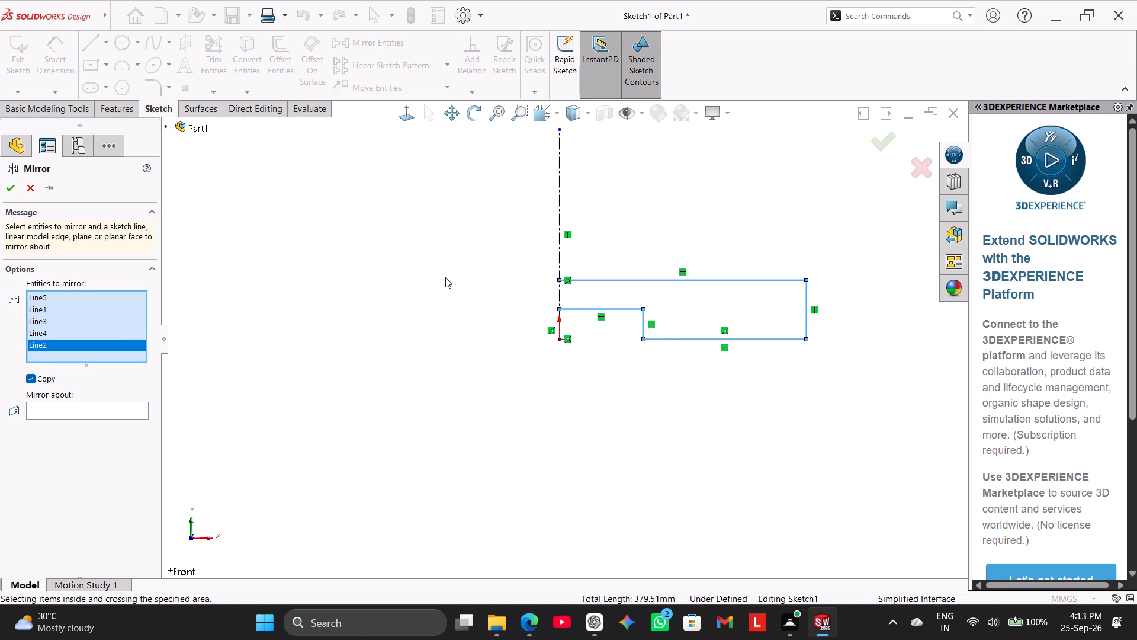
left_click(555, 219)
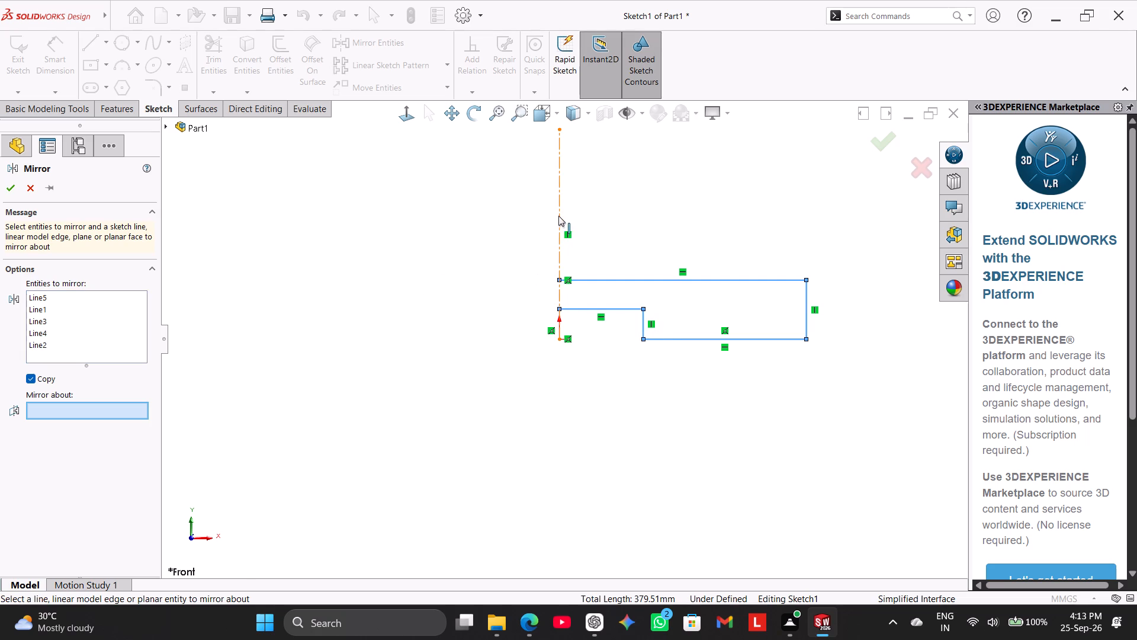
left_click(558, 216)
right_click_drag(422, 247, 425, 236)
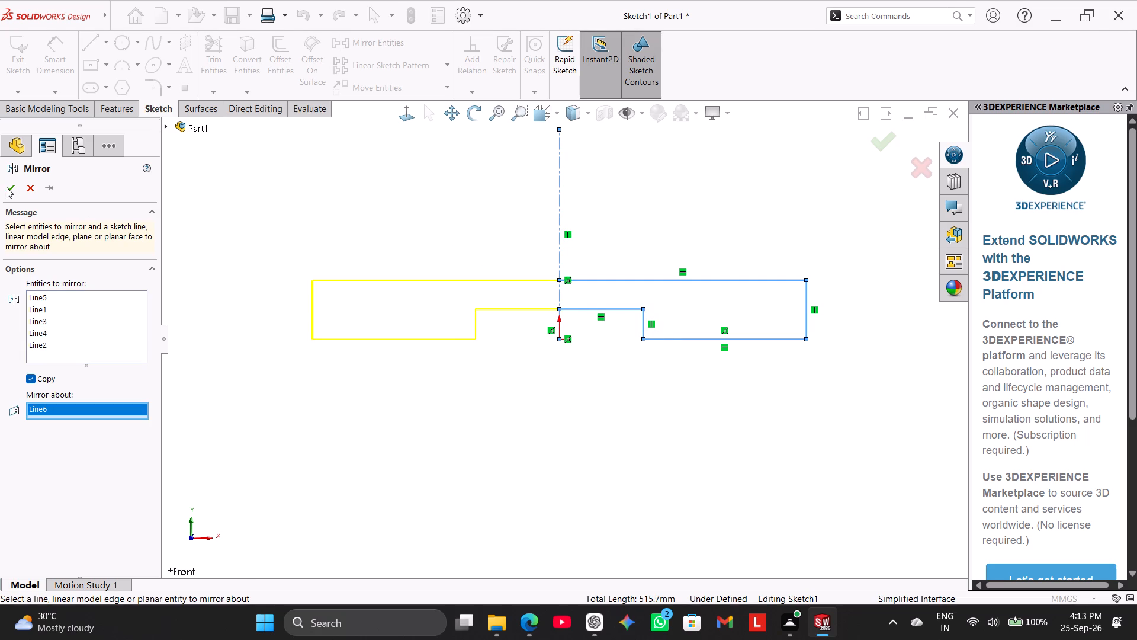
left_click(7, 187)
Dimension the horizontal top line of the profile's central bottom notch and set its full width to 65 mm.
scroll(676, 263, "up", 1)
scroll(676, 263, "down", 2)
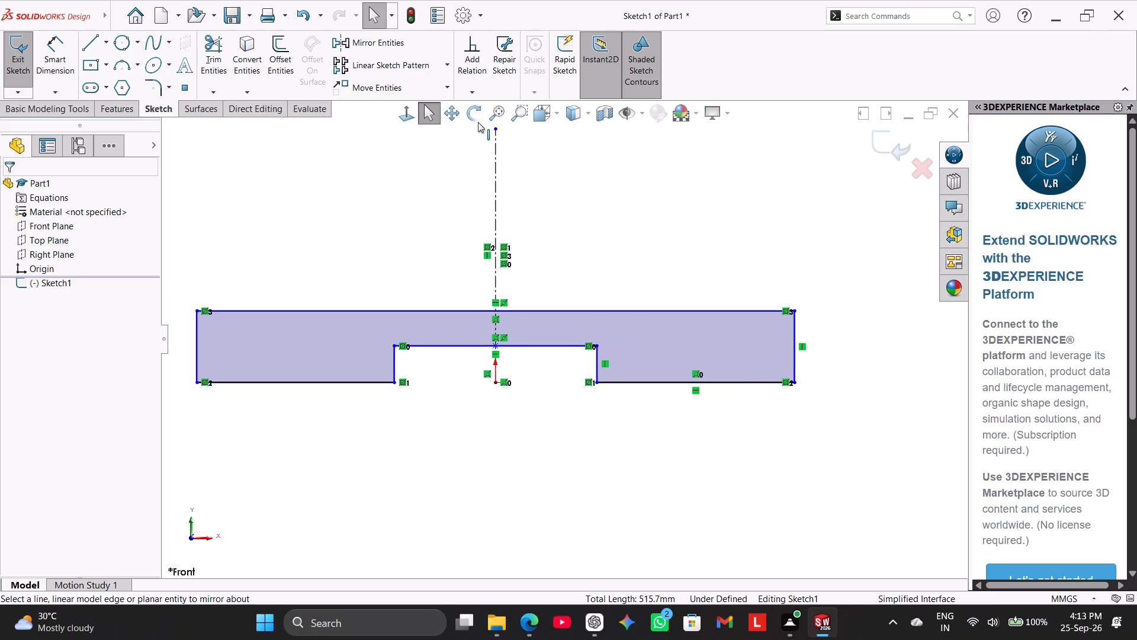
left_click(48, 53)
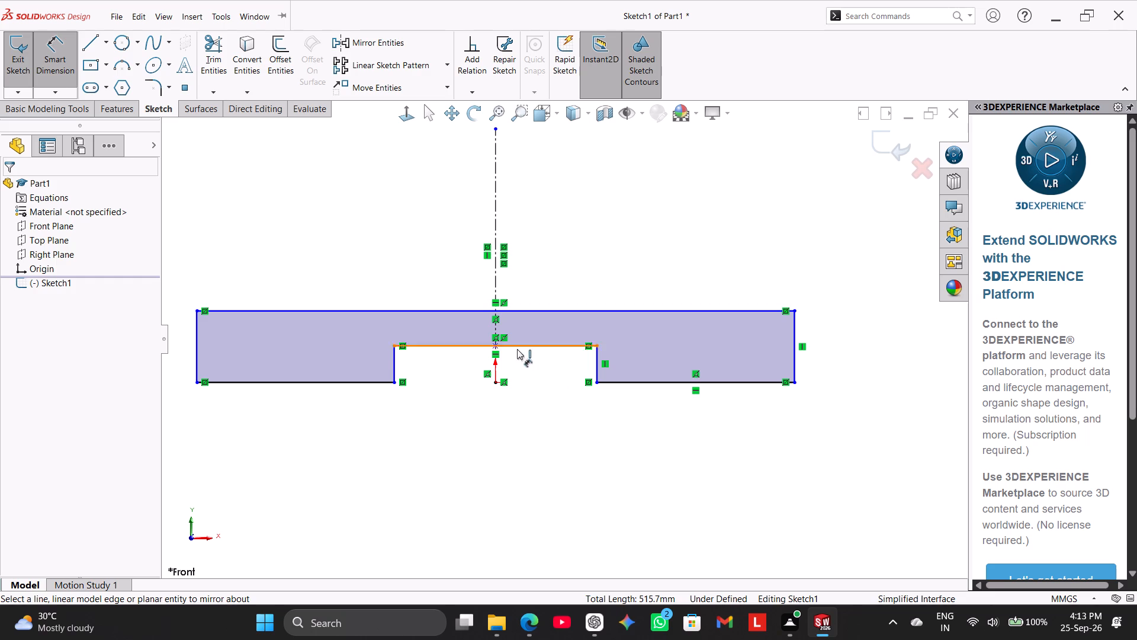
left_click_drag(535, 347, 535, 353)
left_click(509, 444)
type("65")
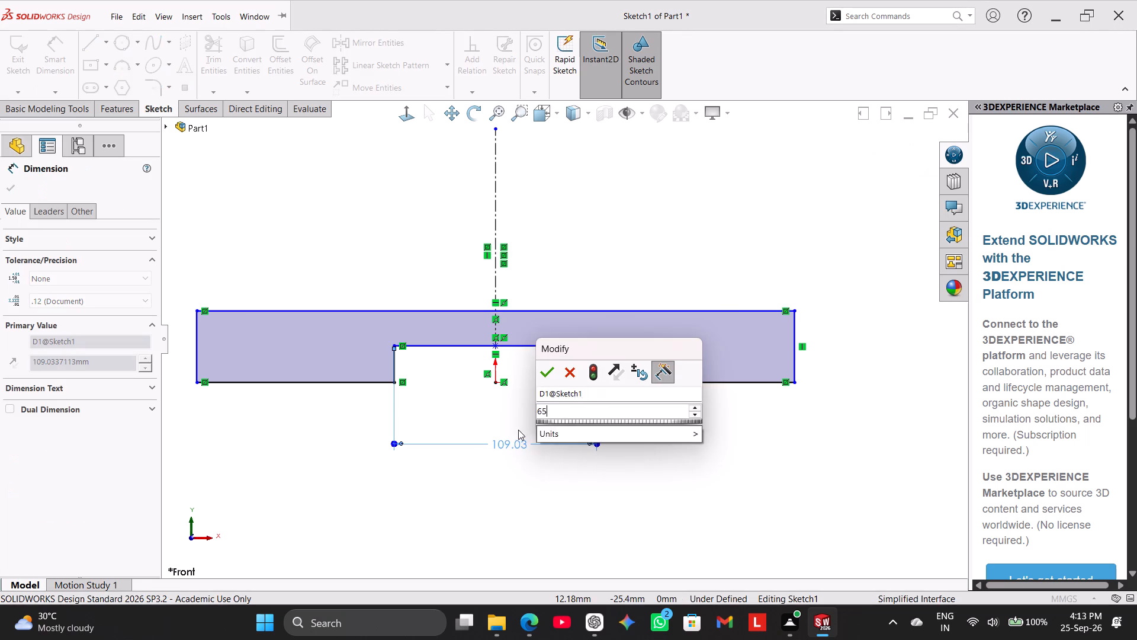
key("Return")
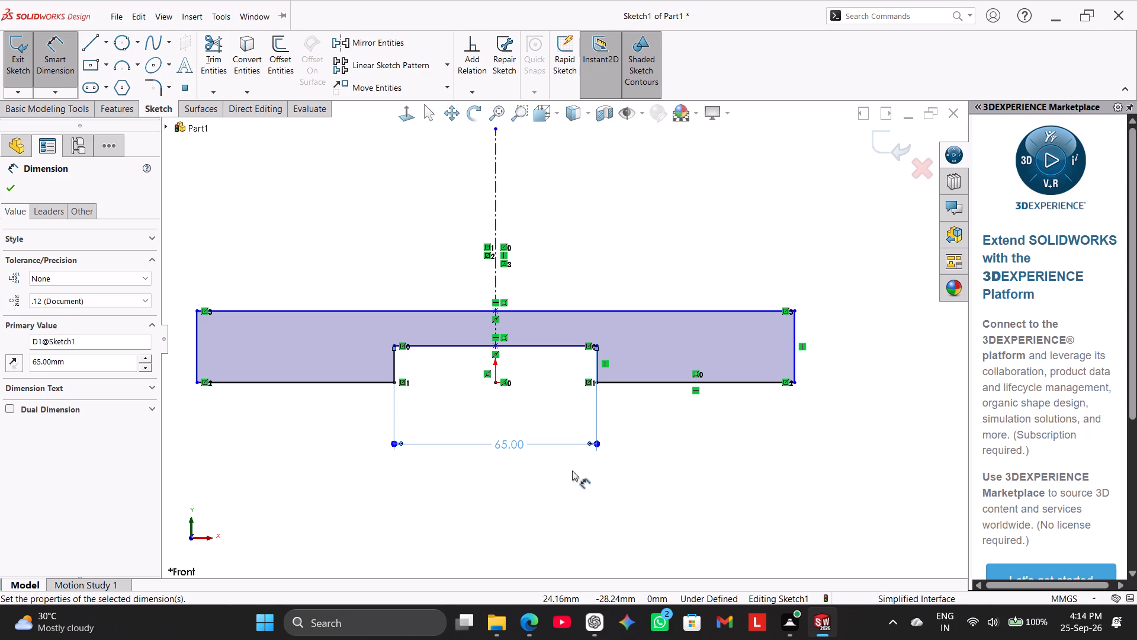
Dimension the horizontal distance from the centerline to the profile's outer right vertical line, keeping its drawn value, and leave the dimension tool.
left_click(497, 275)
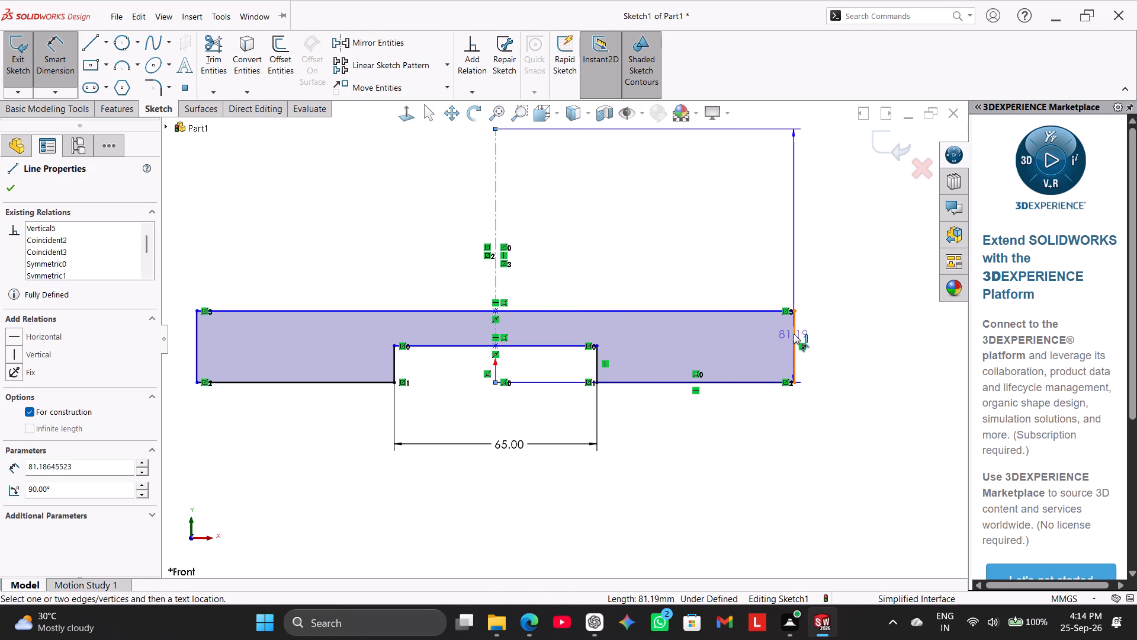
left_click(794, 334)
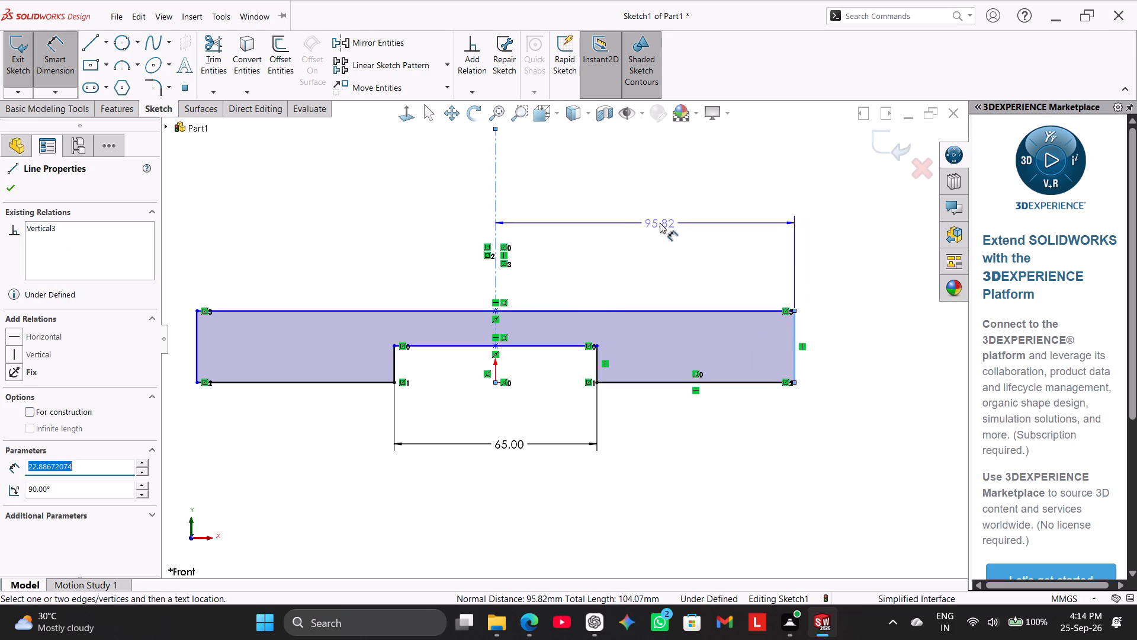
left_click(660, 223)
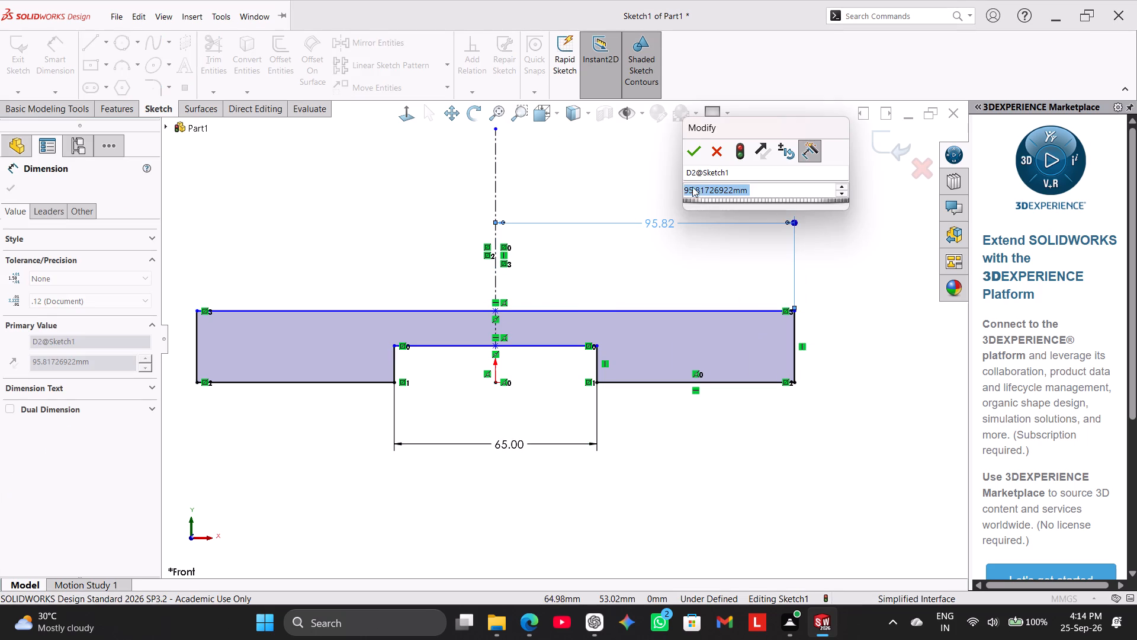
left_click(699, 155)
right_click(618, 182)
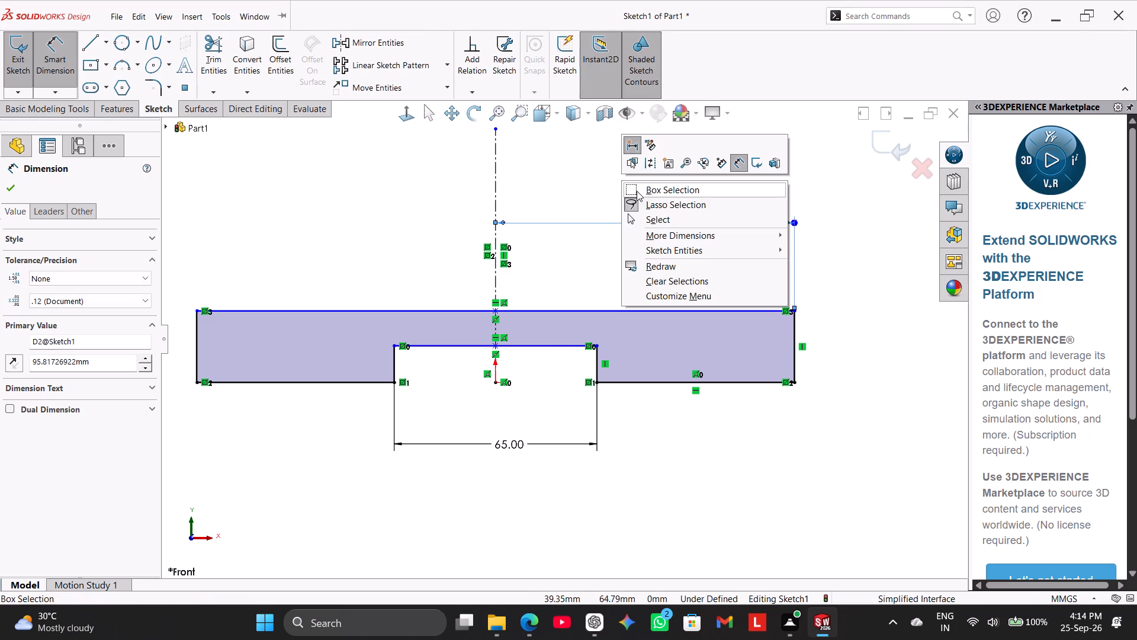
left_click(659, 214)
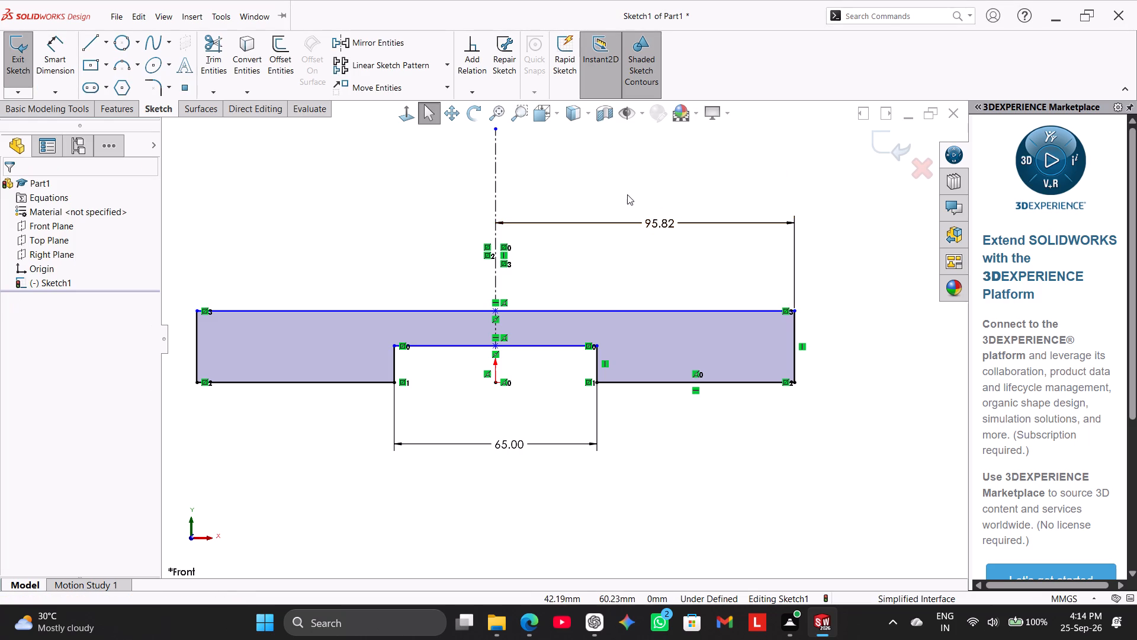
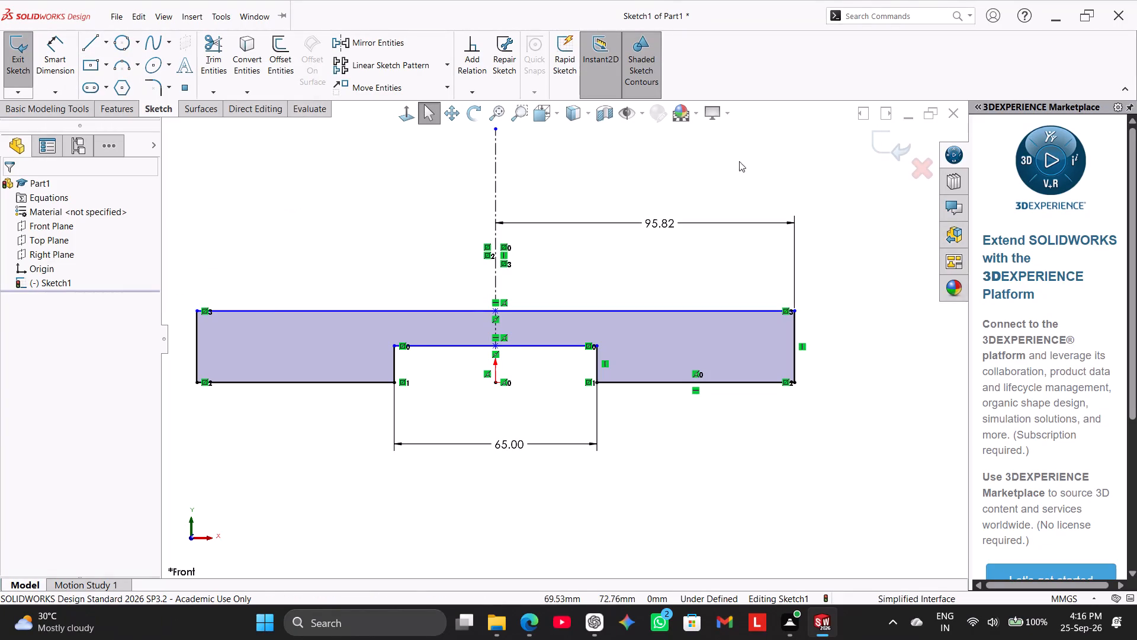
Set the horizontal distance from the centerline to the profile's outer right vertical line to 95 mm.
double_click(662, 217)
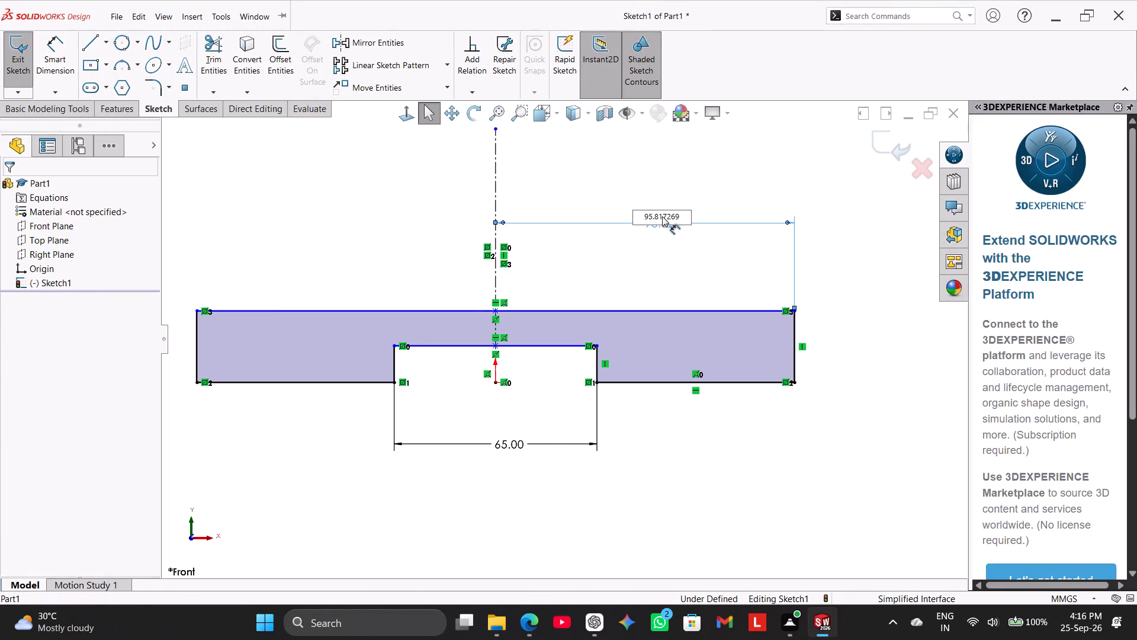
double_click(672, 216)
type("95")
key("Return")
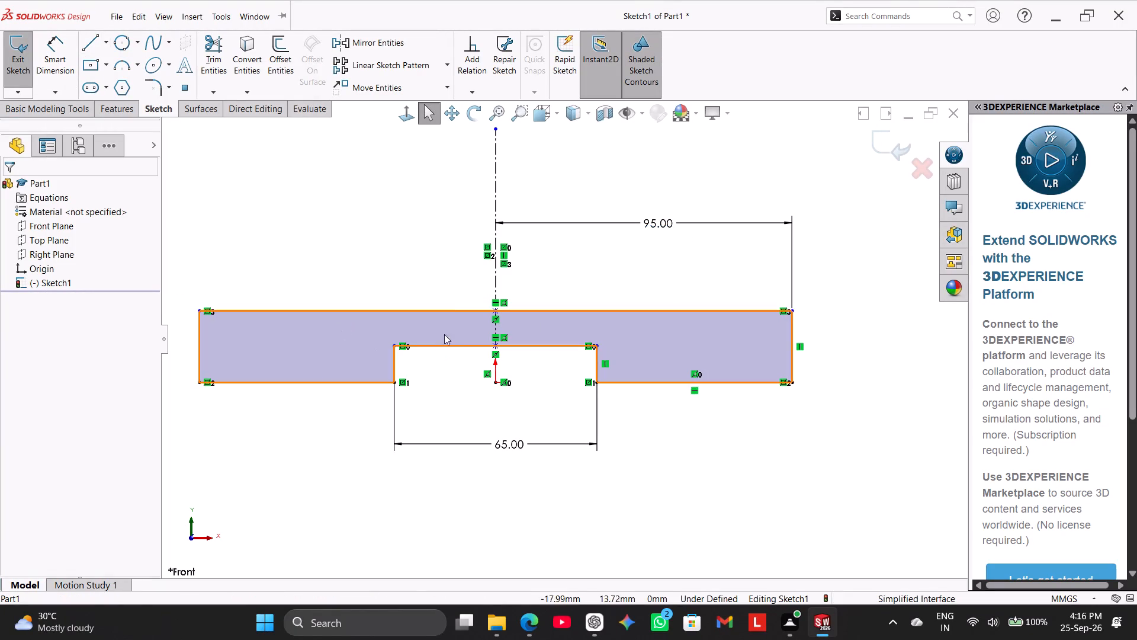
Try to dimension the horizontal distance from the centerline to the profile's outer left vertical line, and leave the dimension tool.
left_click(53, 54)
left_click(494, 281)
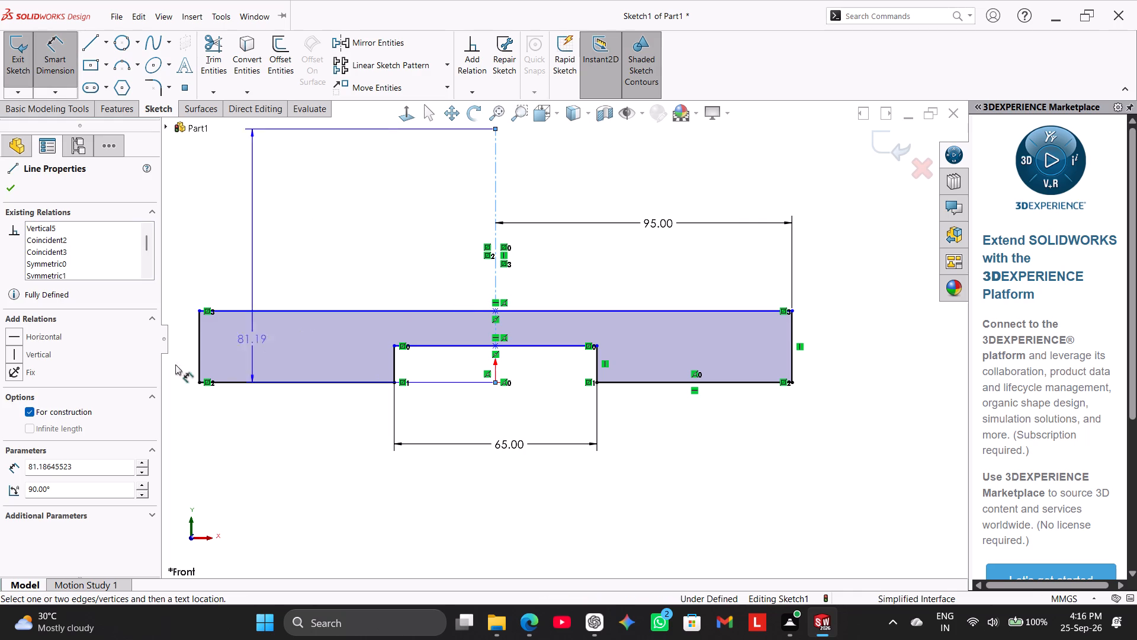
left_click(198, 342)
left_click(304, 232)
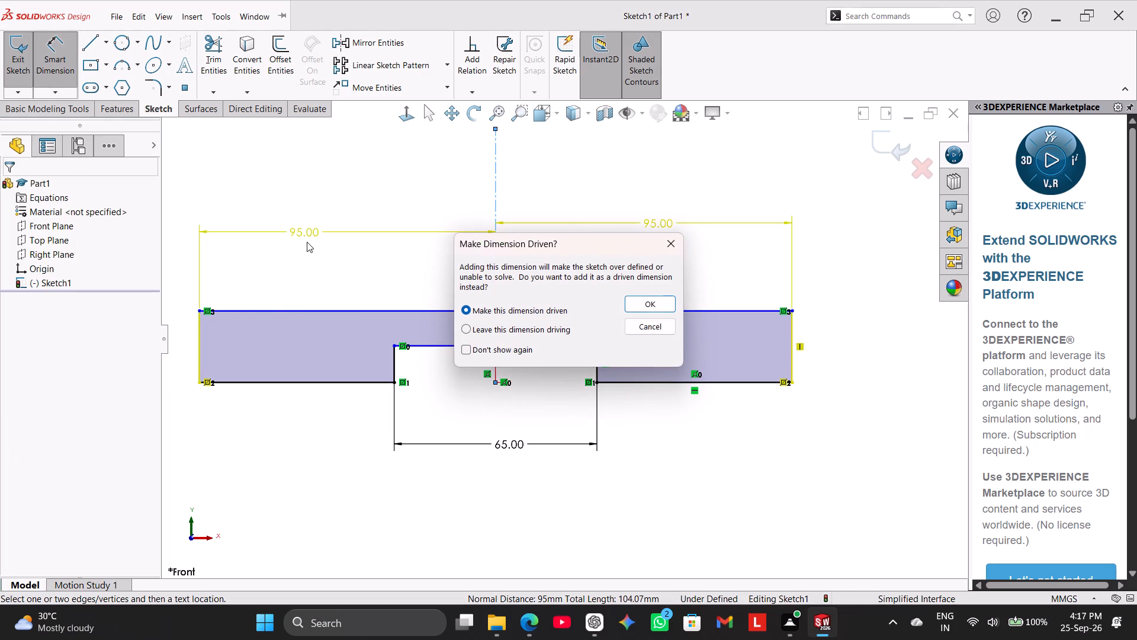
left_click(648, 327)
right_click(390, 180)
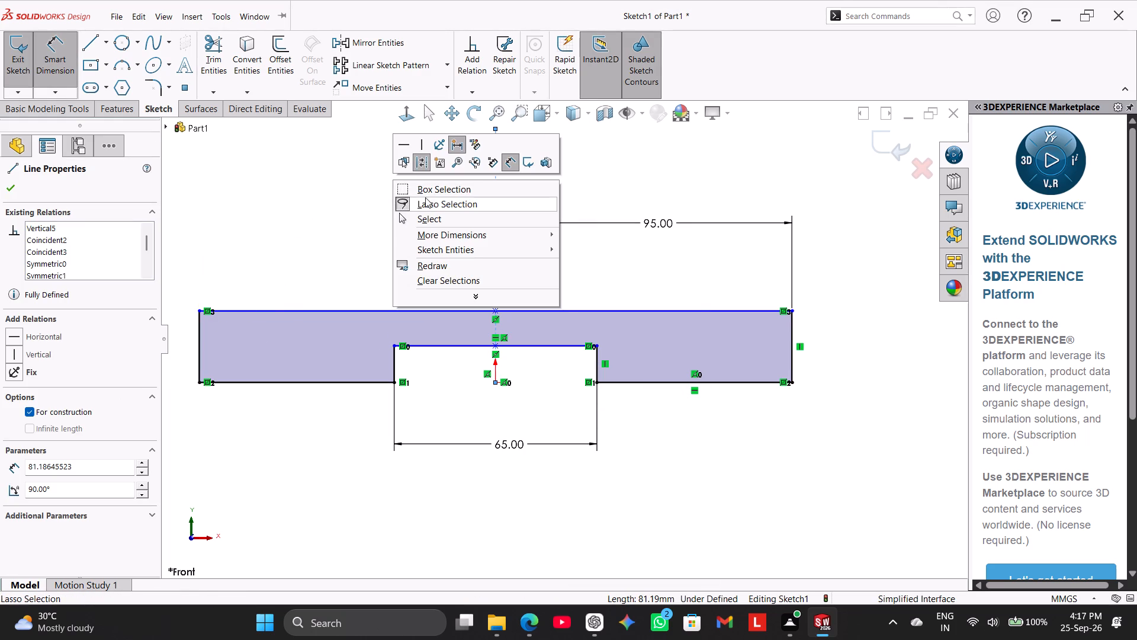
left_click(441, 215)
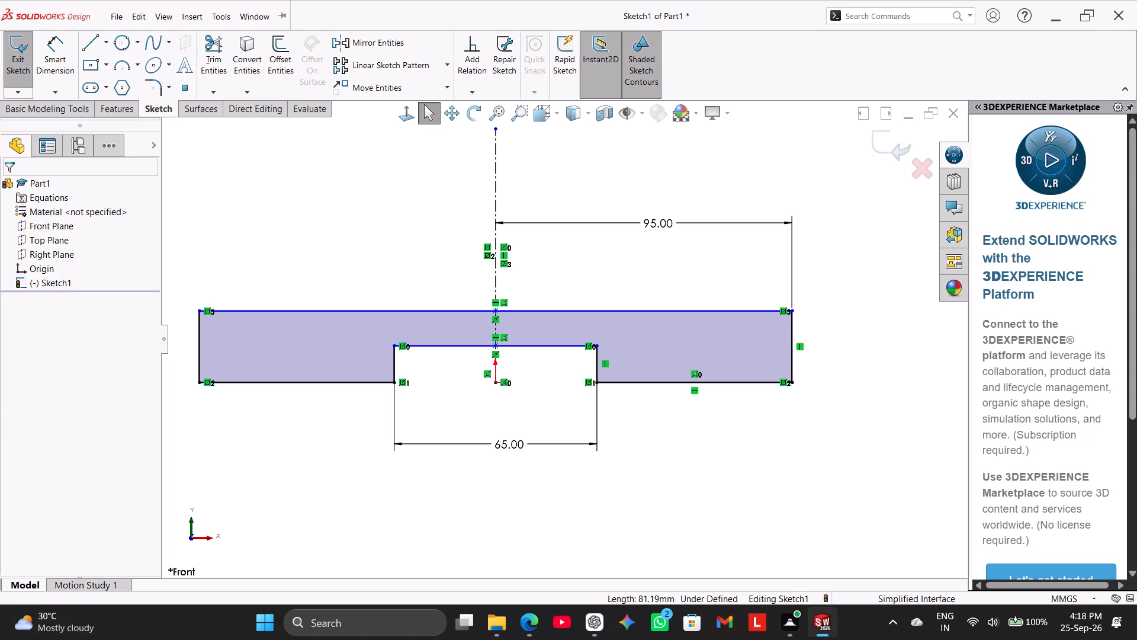
Delete the horizontal dimension between the centerline and the profile's outer right vertical line.
right_click(667, 223)
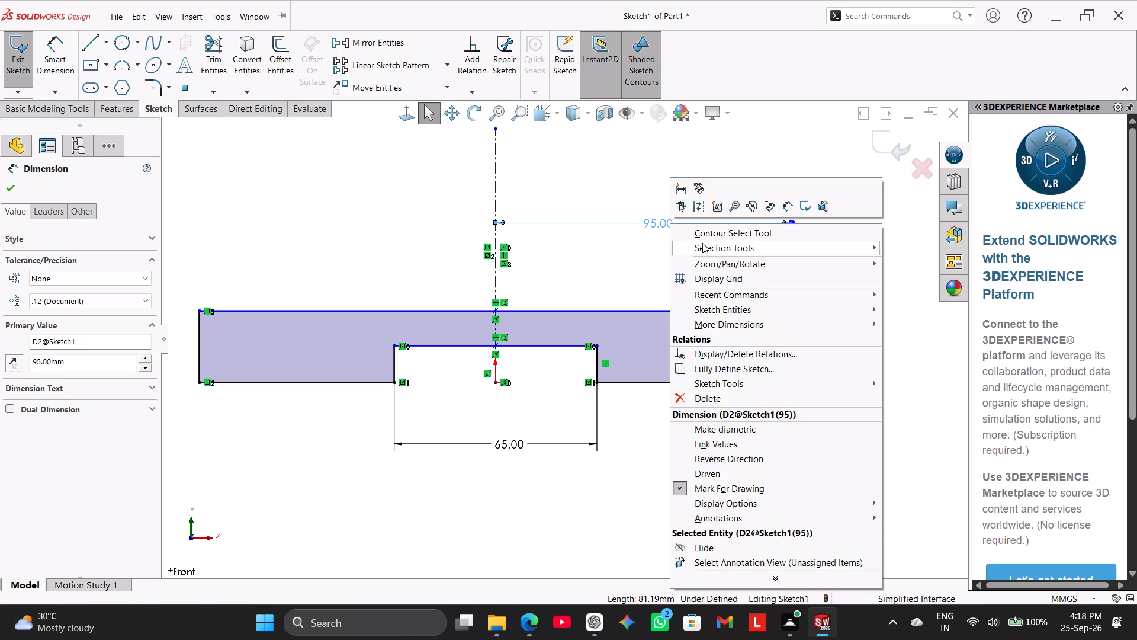
left_click(749, 403)
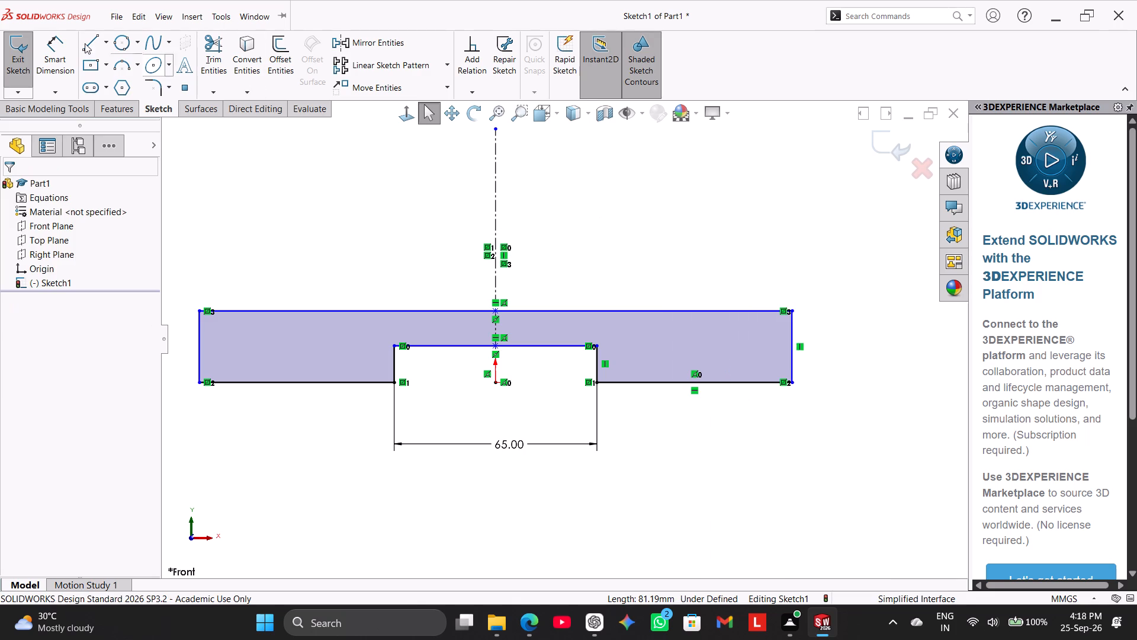
Dimension the profile's overall width between its two outer vertical lines as 195 mm and leave the dimension tool.
left_click(66, 41)
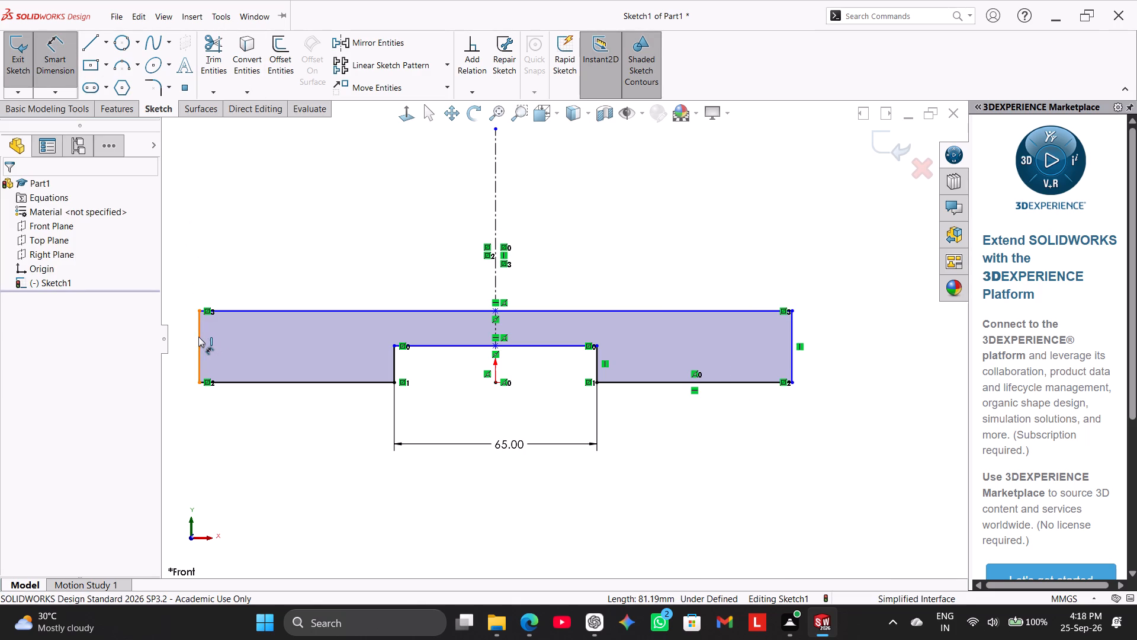
left_click(198, 337)
left_click(791, 347)
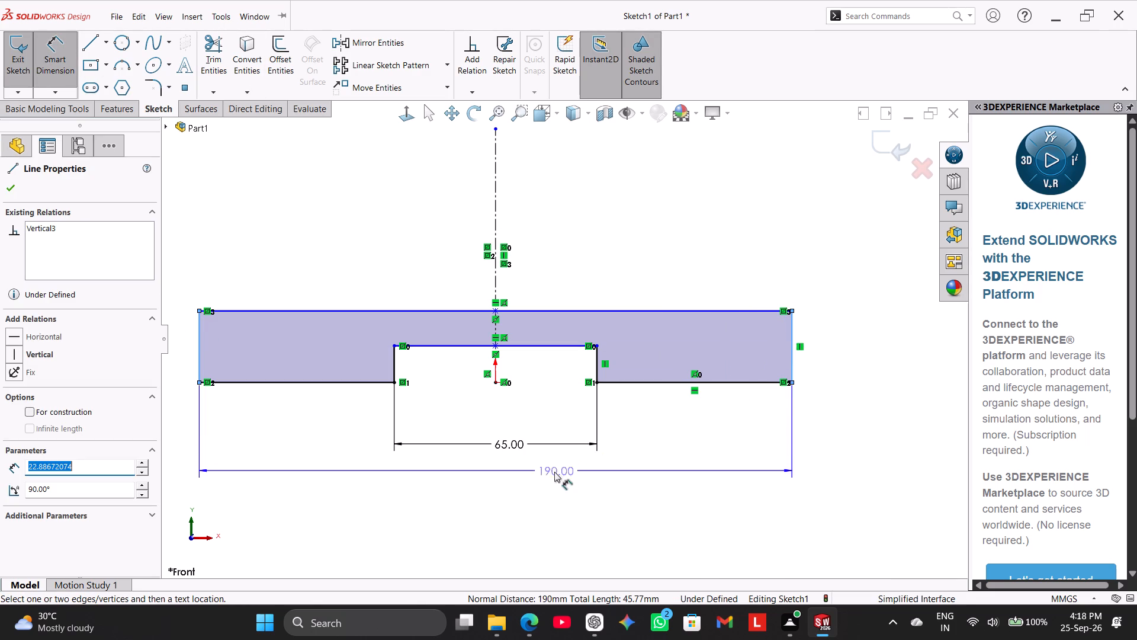
left_click(481, 489)
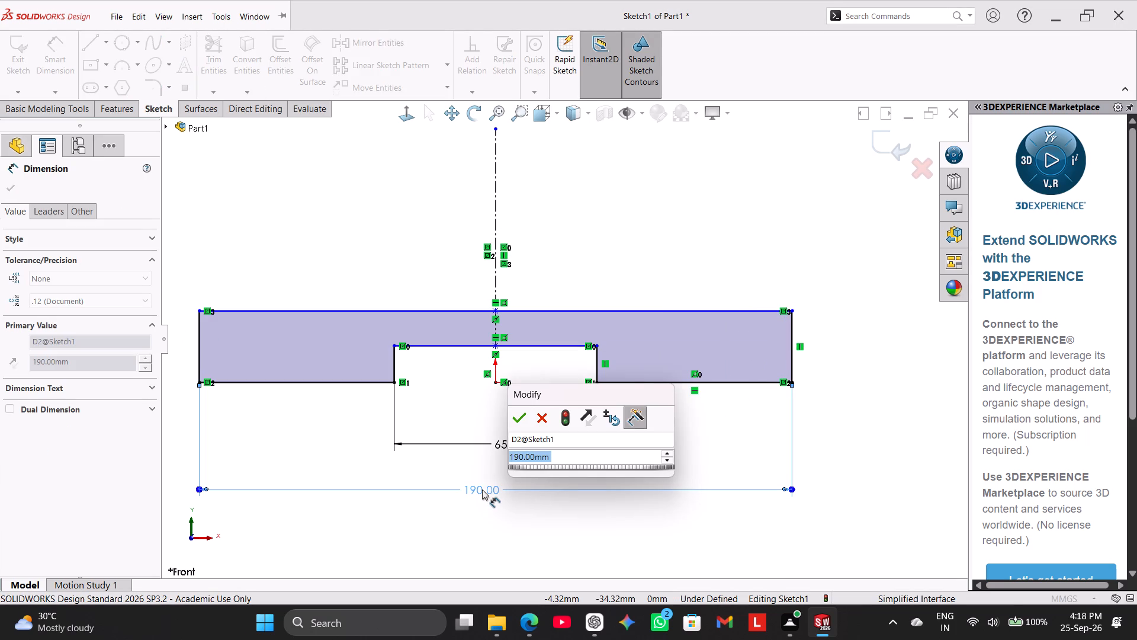
type("15")
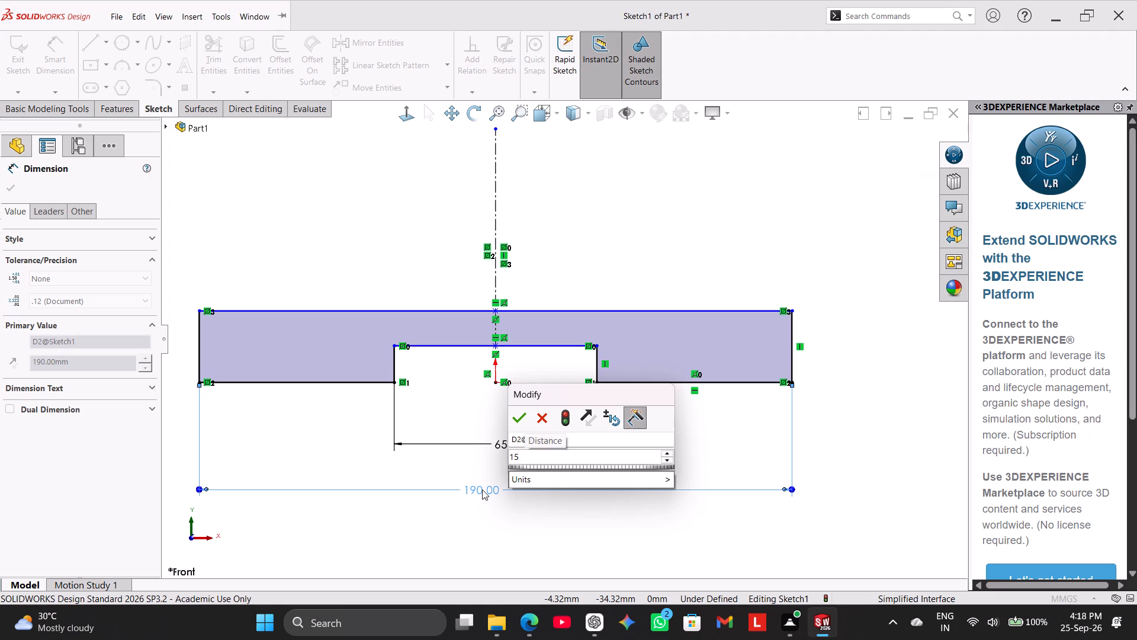
key("BackSpace")
key("3")
key("BackSpace")
type("95")
key("Return")
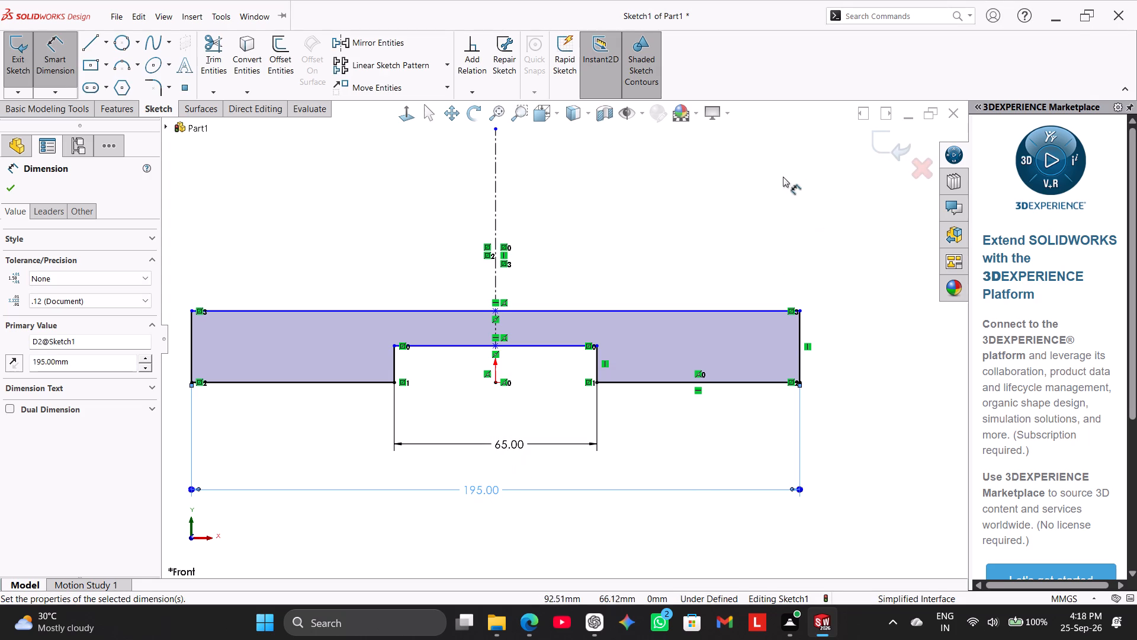
right_click(766, 194)
left_click(820, 236)
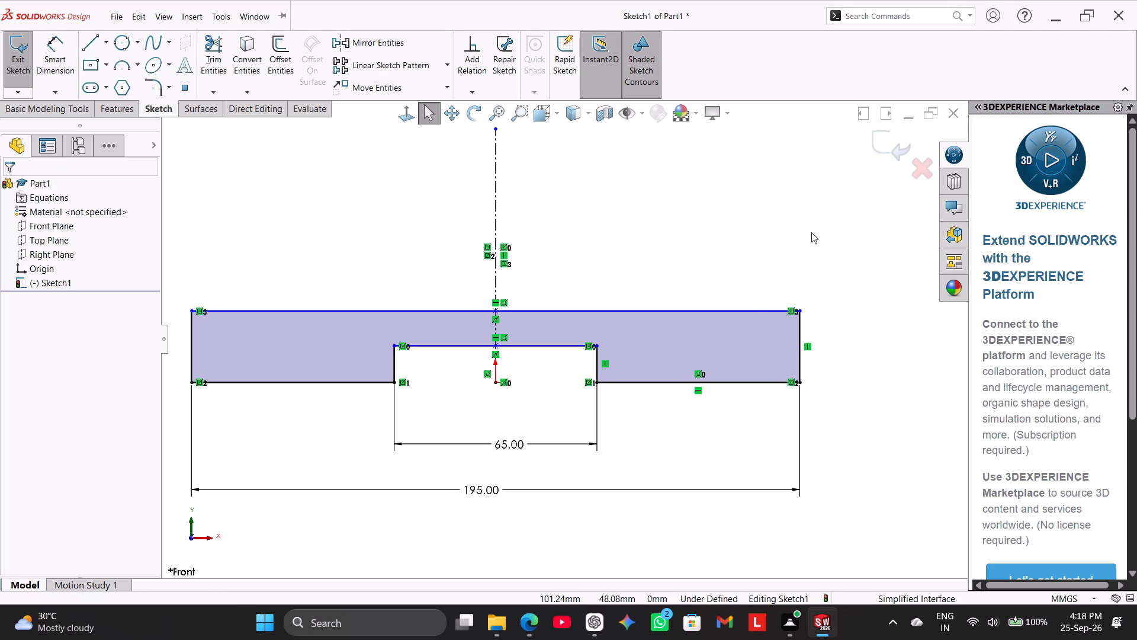
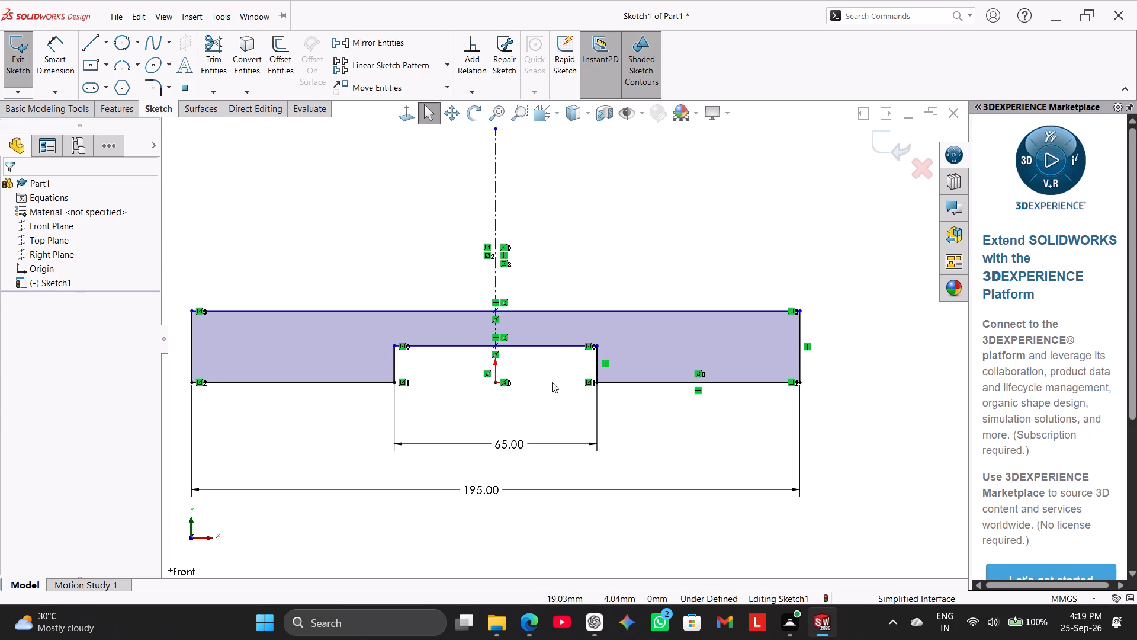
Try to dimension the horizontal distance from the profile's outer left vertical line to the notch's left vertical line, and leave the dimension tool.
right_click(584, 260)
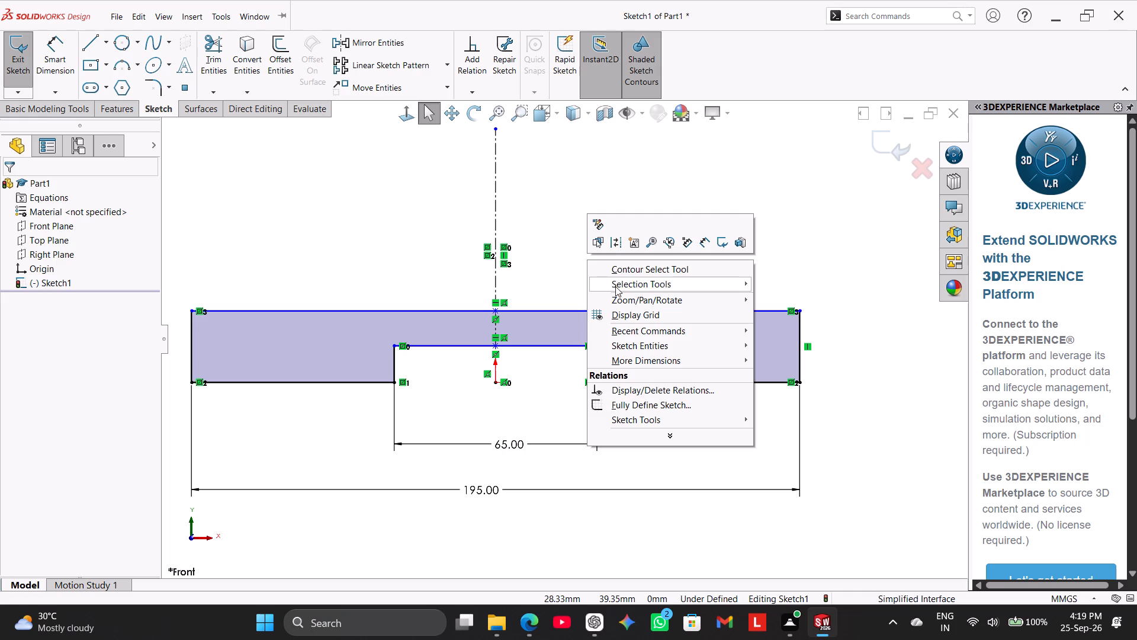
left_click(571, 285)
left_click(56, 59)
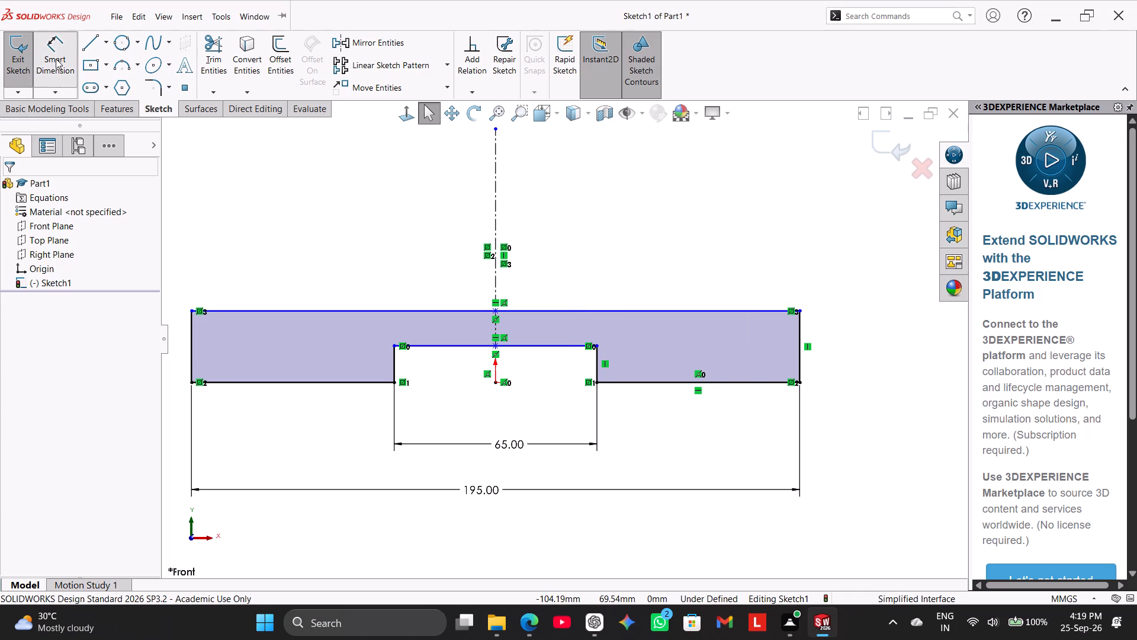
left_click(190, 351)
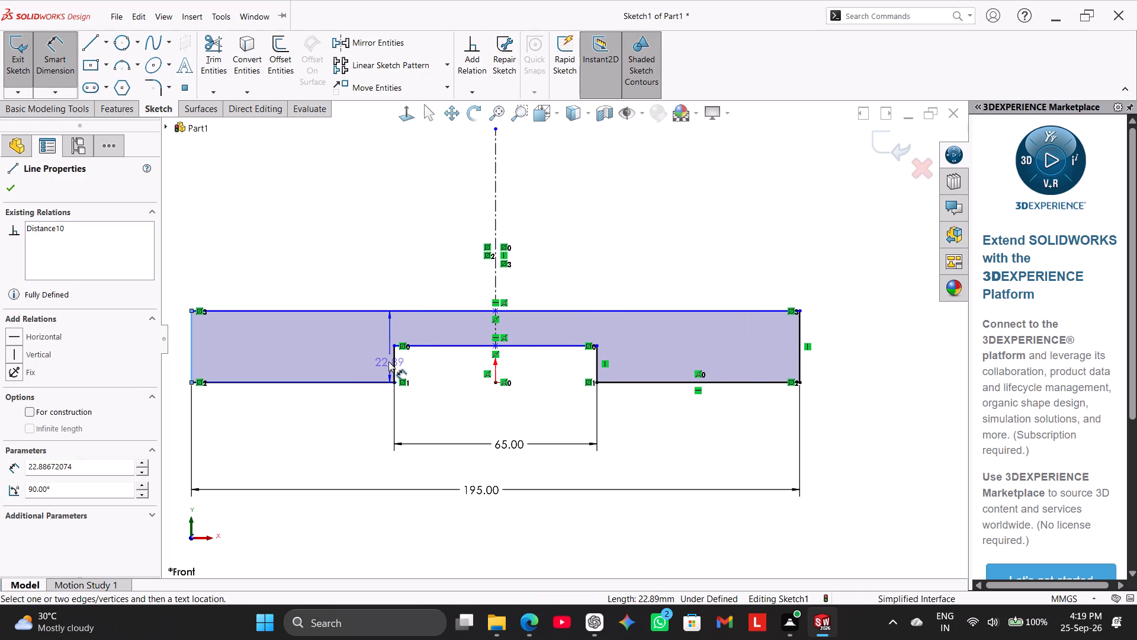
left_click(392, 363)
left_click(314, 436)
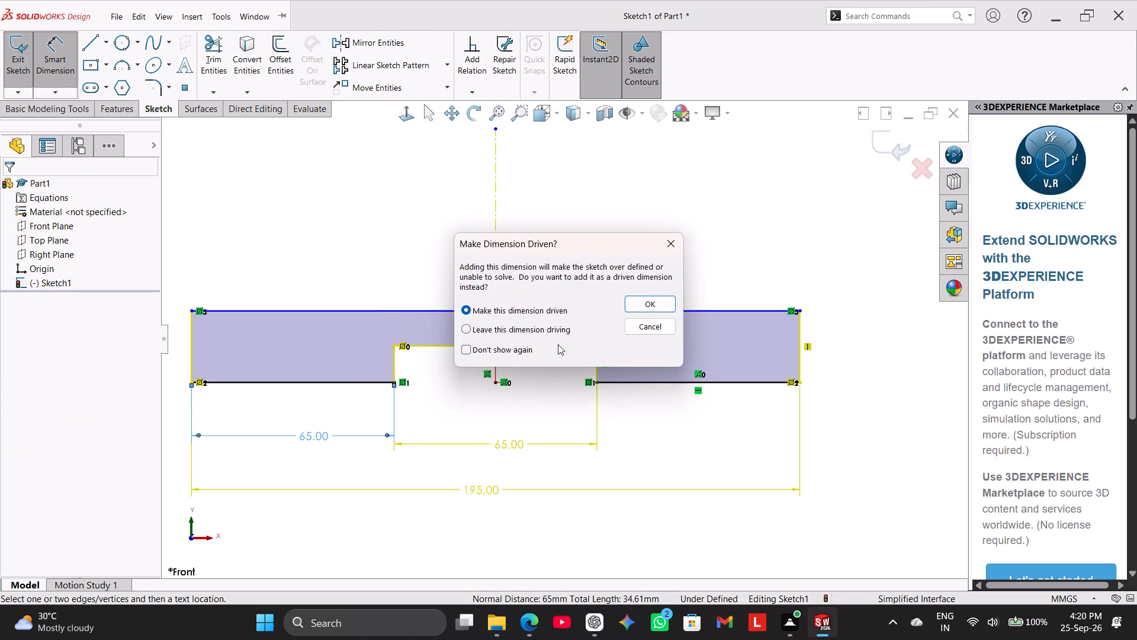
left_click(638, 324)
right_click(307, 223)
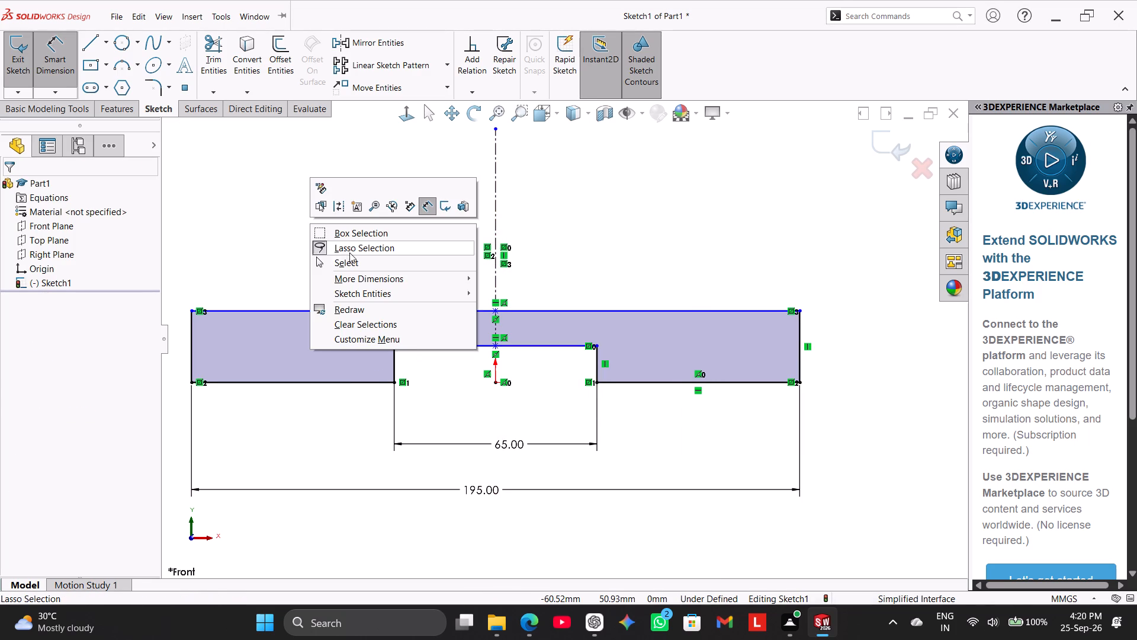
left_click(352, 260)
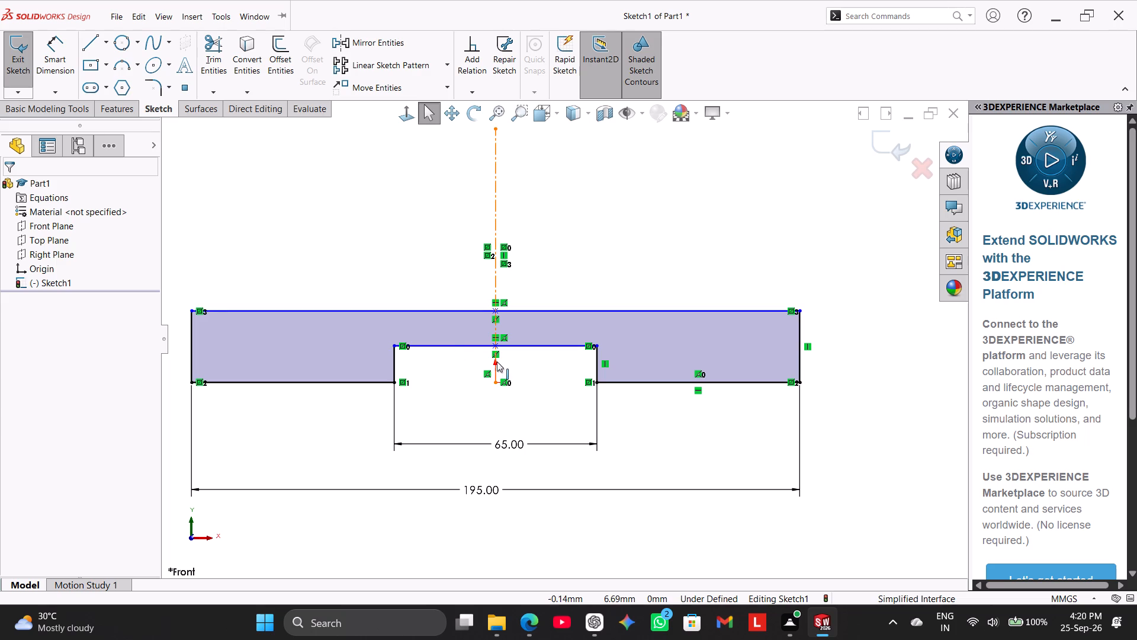
Delete the sketch point where the centerline meets the notch's top line.
right_click(496, 346)
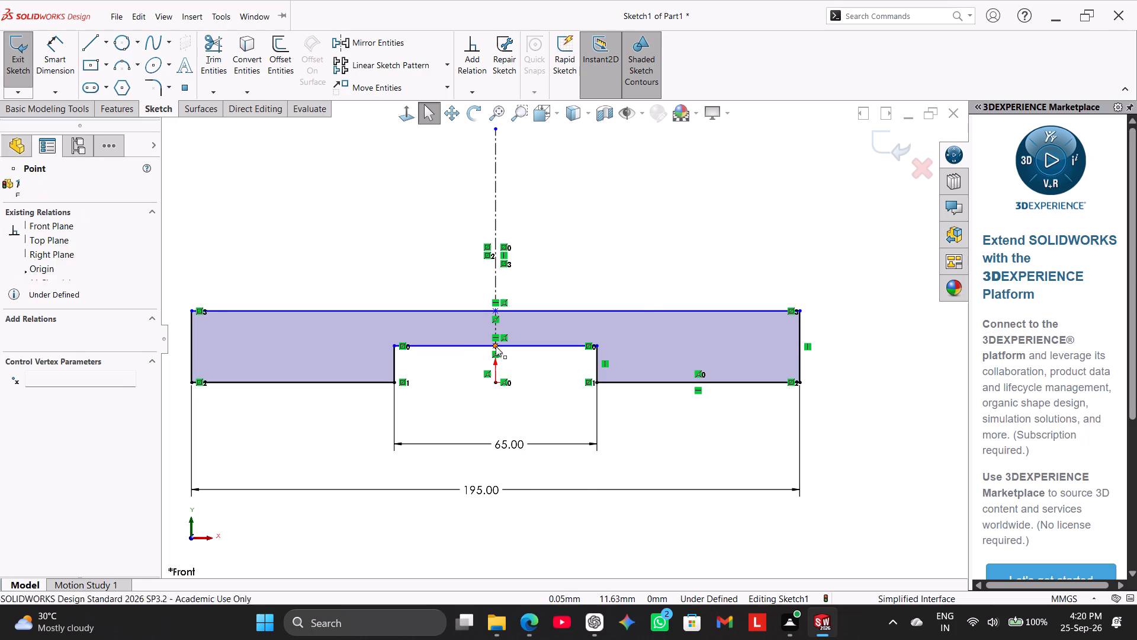
left_click(547, 519)
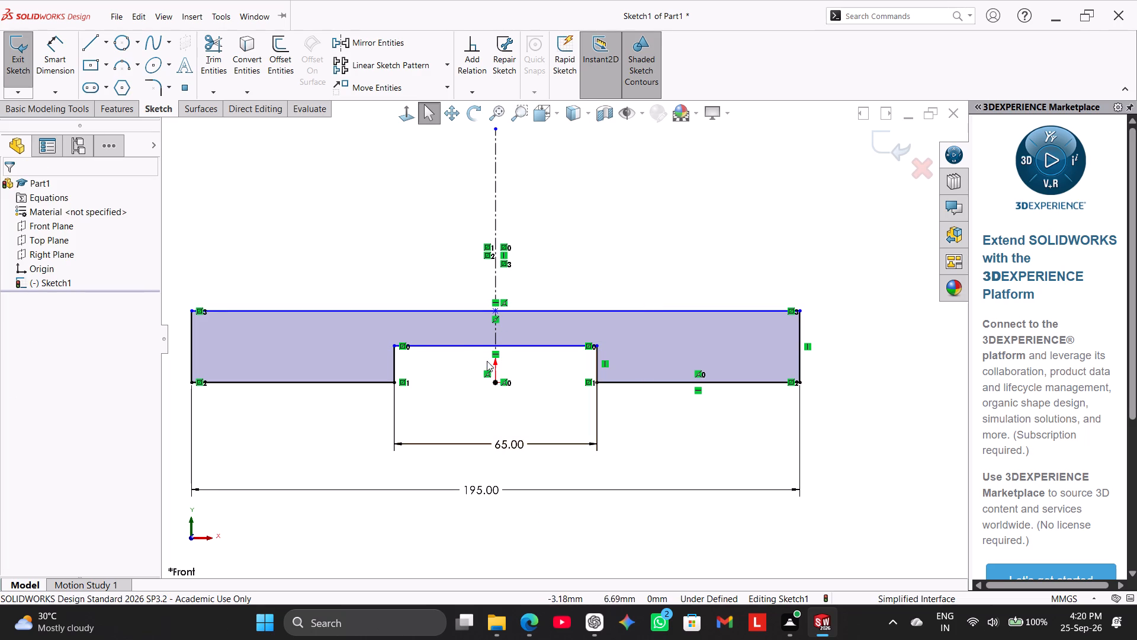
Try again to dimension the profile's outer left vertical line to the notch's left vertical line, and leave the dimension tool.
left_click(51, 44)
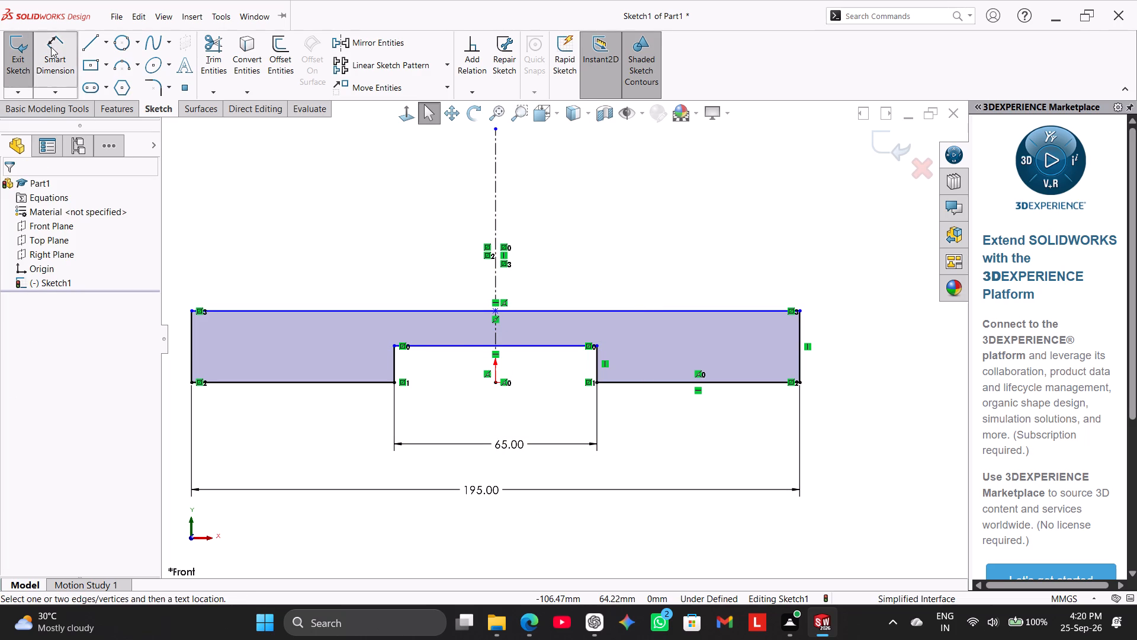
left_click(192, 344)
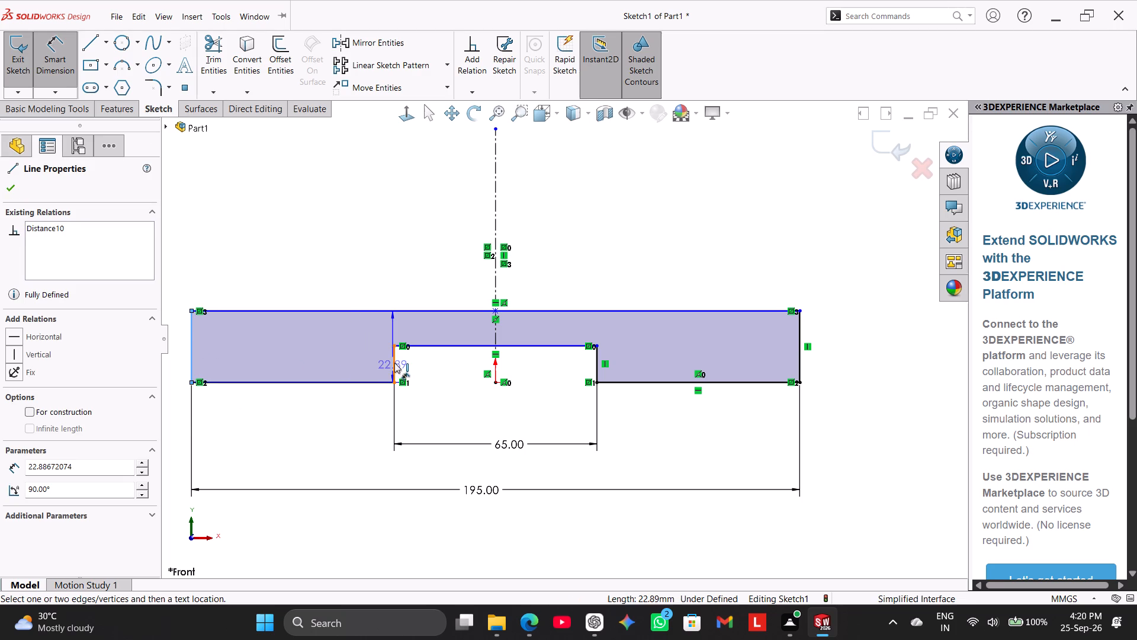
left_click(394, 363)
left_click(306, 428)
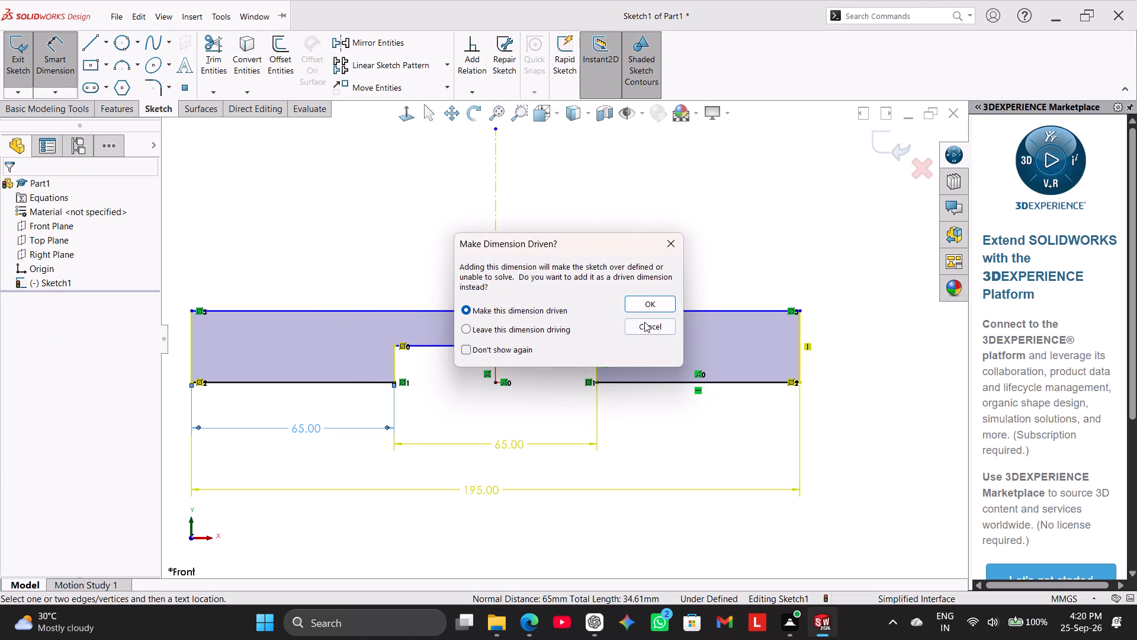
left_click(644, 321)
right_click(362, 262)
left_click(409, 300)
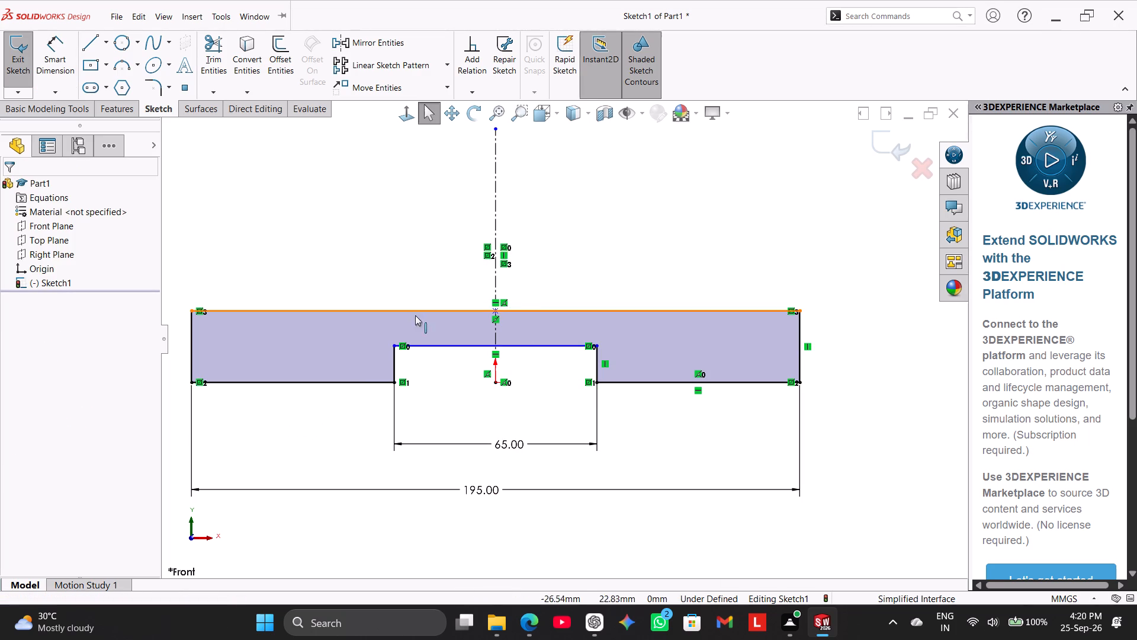
Delete the symmetric relations on the notch's upper and lower corners and shift the notch to about 51 mm from the profile's left end.
right_click(403, 345)
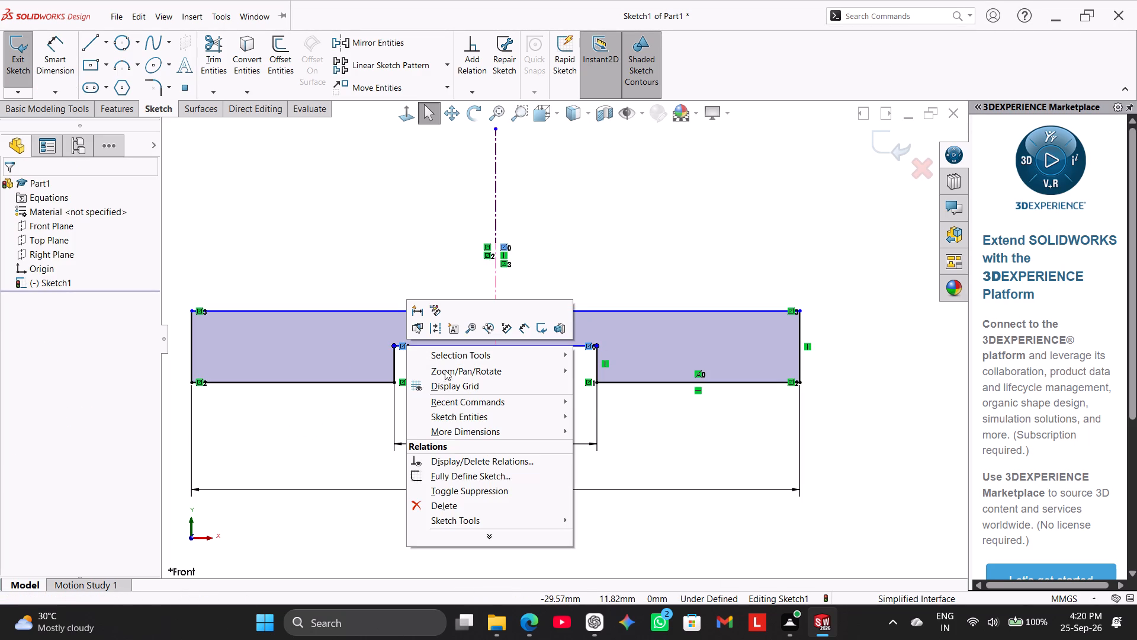
left_click(469, 504)
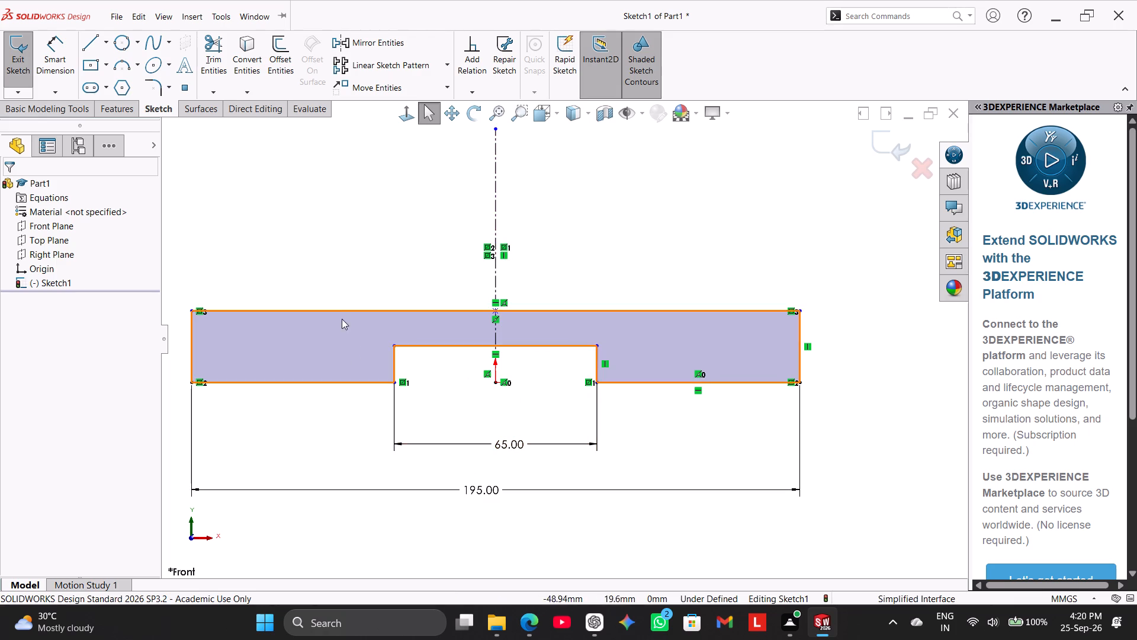
left_click_drag(393, 363, 353, 362)
right_click(402, 380)
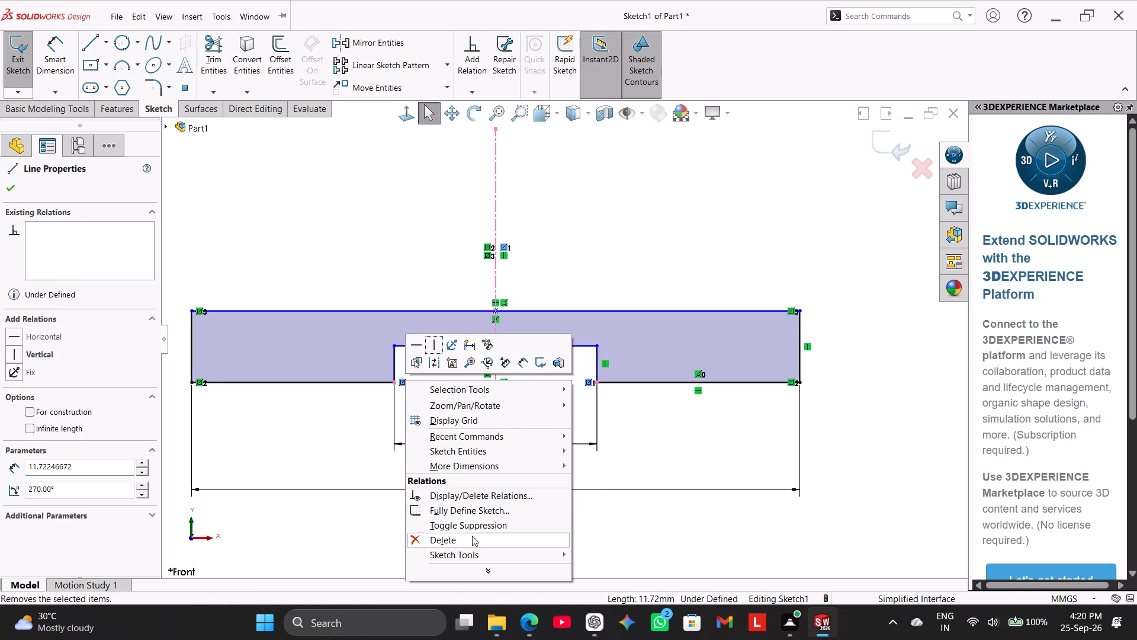
left_click(472, 536)
left_click_drag(392, 355, 350, 351)
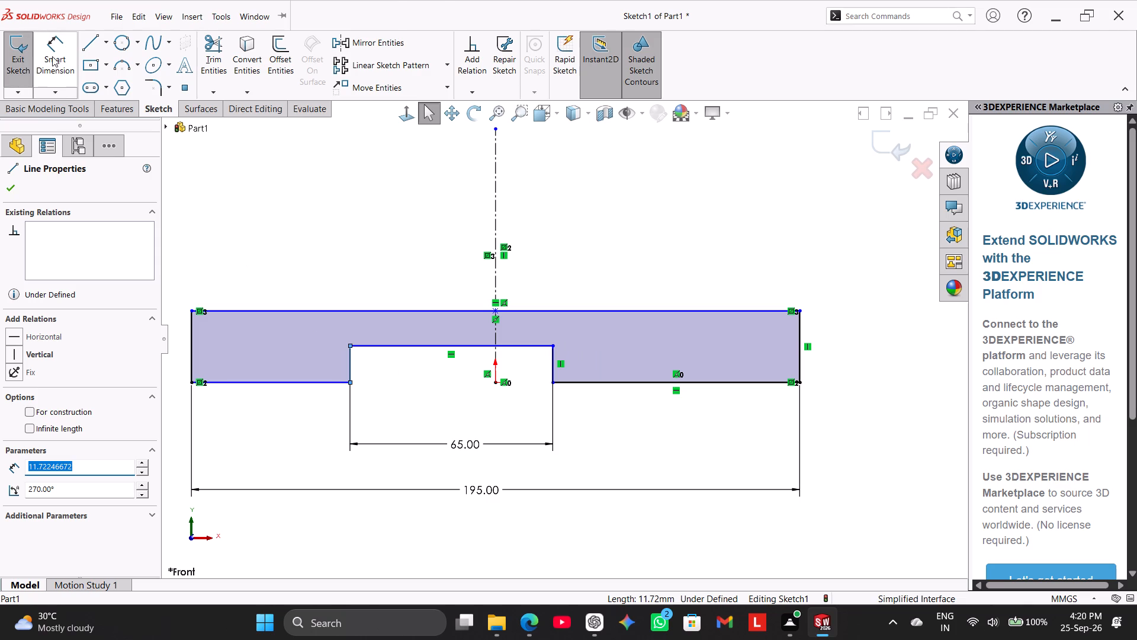
Dimension the distance from the profile's outer left vertical line to the notch's left vertical line as 55 mm and leave the dimension tool.
left_click_drag(52, 56, 60, 91)
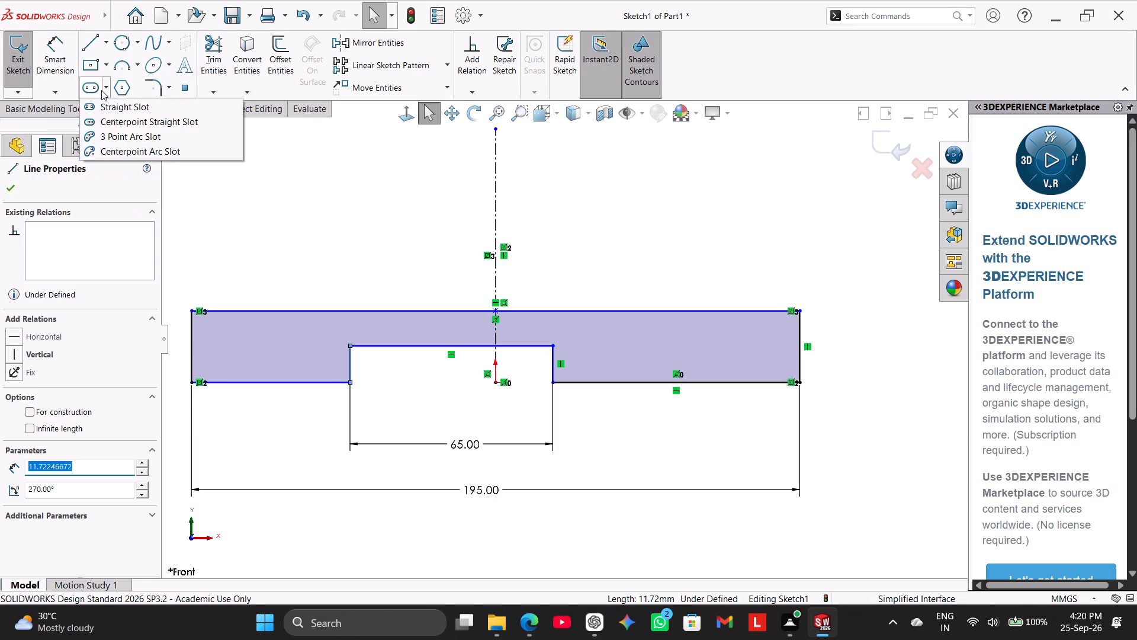
left_click(60, 74)
left_click(61, 69)
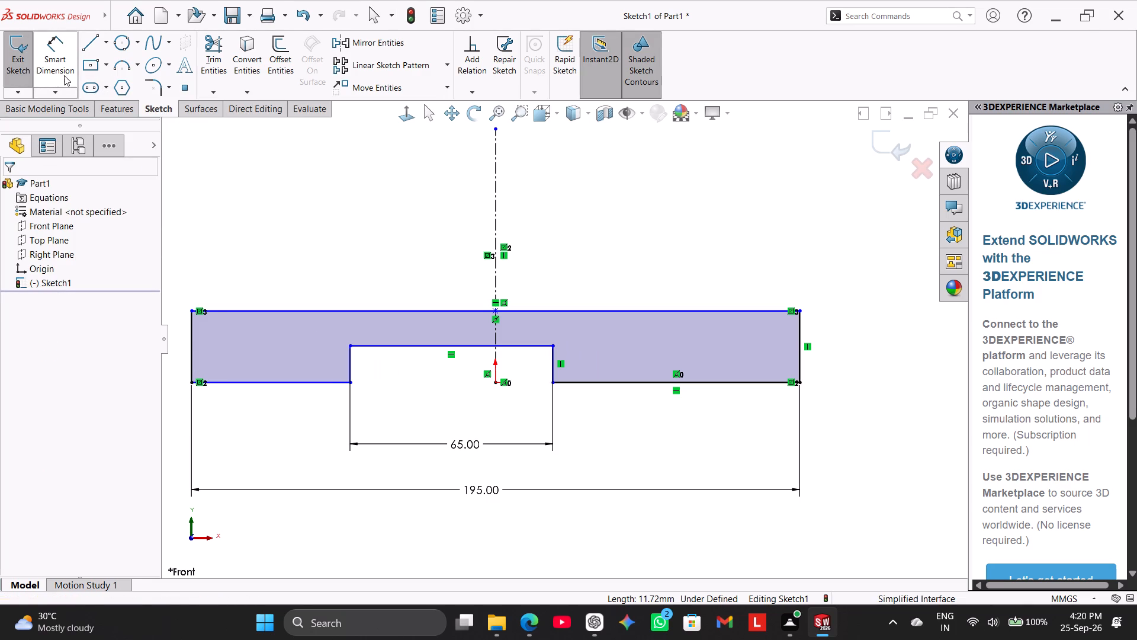
left_click(64, 70)
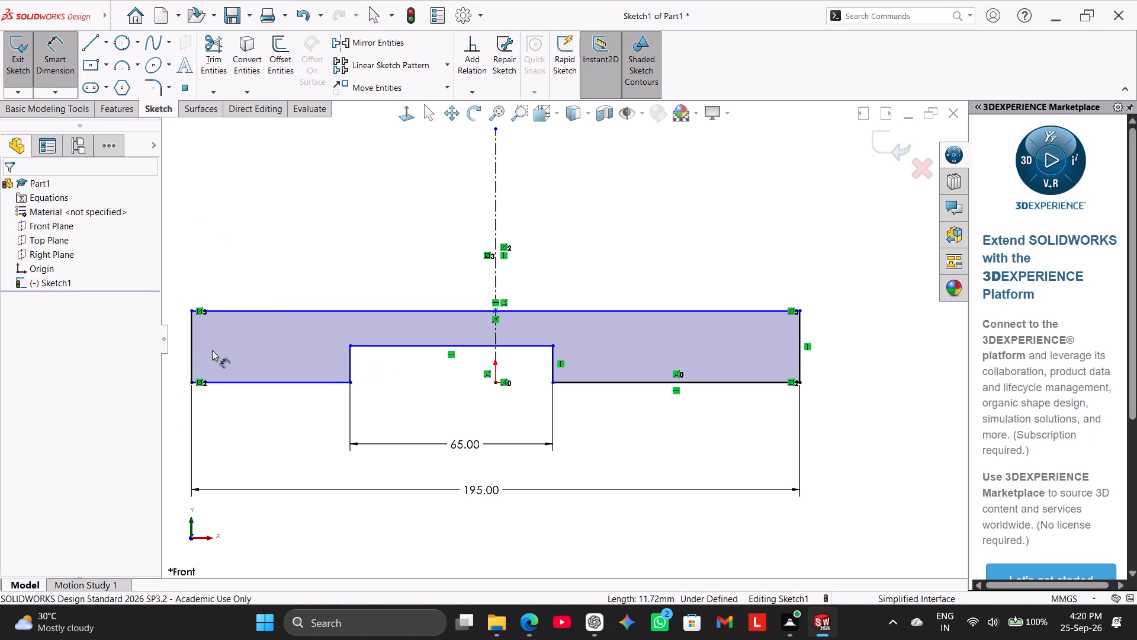
left_click(189, 343)
left_click(348, 360)
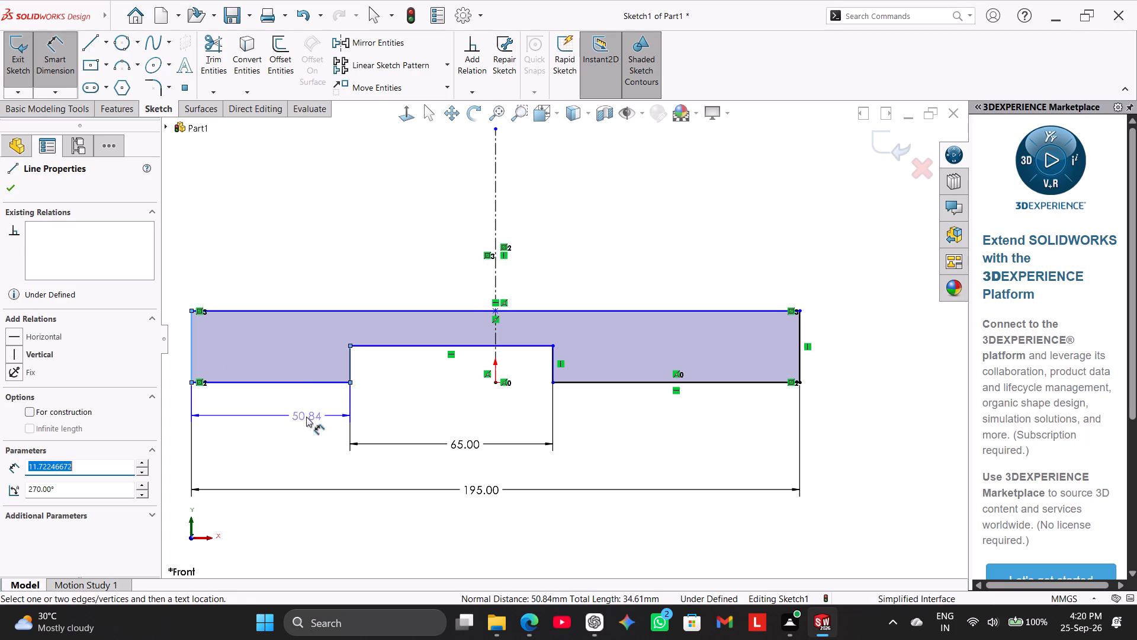
left_click(295, 420)
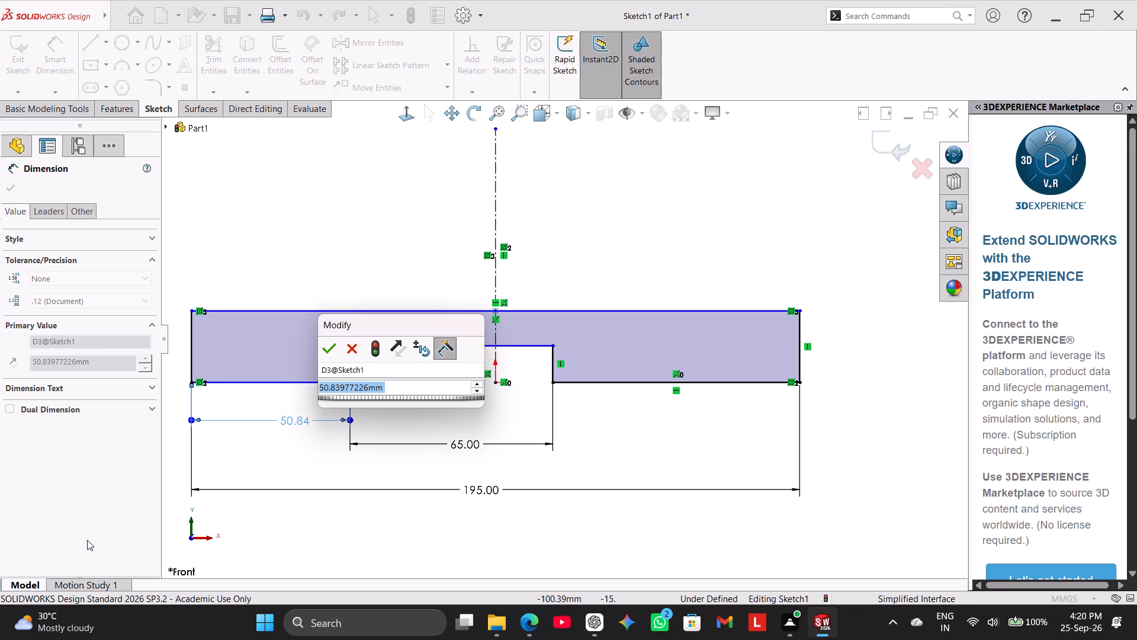
type("55")
key("Return")
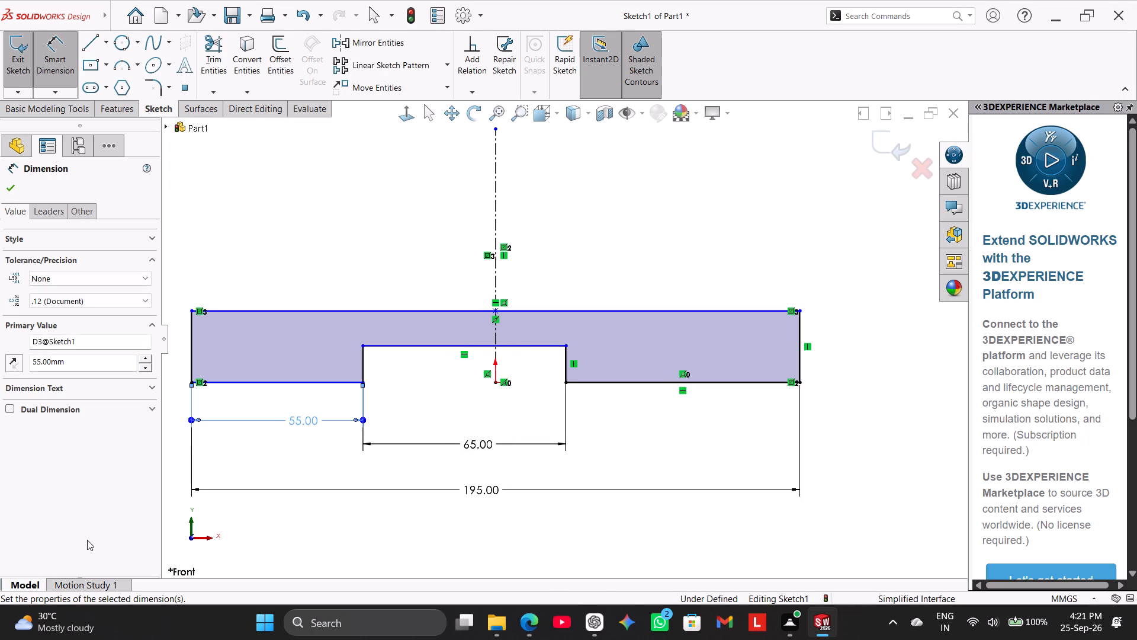
right_click_drag(252, 252, 262, 255)
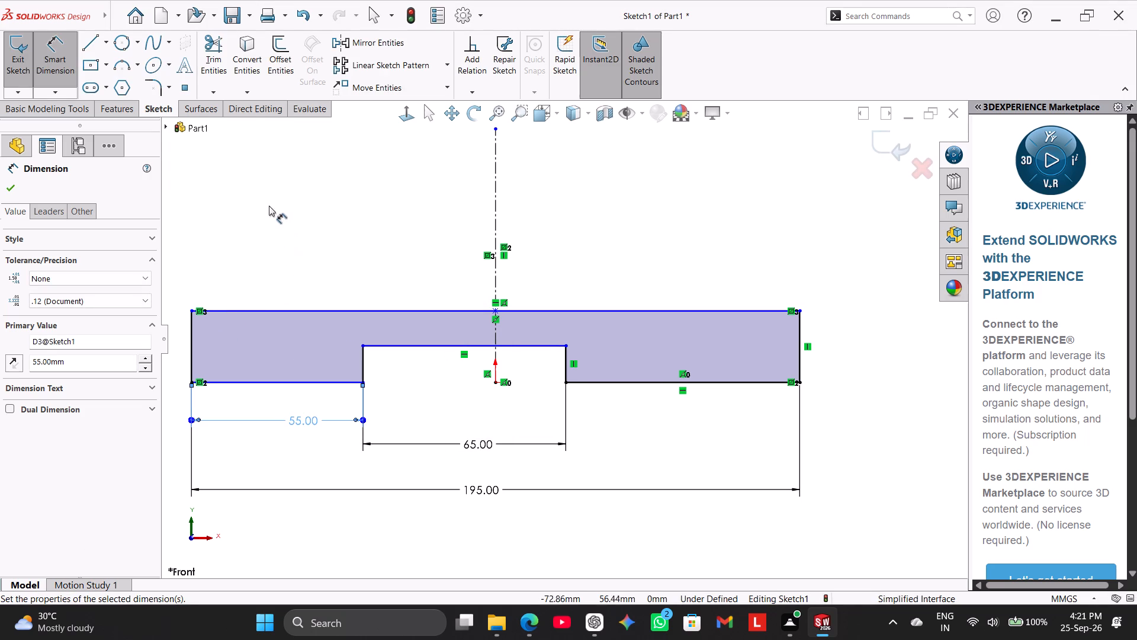
left_click(22, 188)
left_click(14, 185)
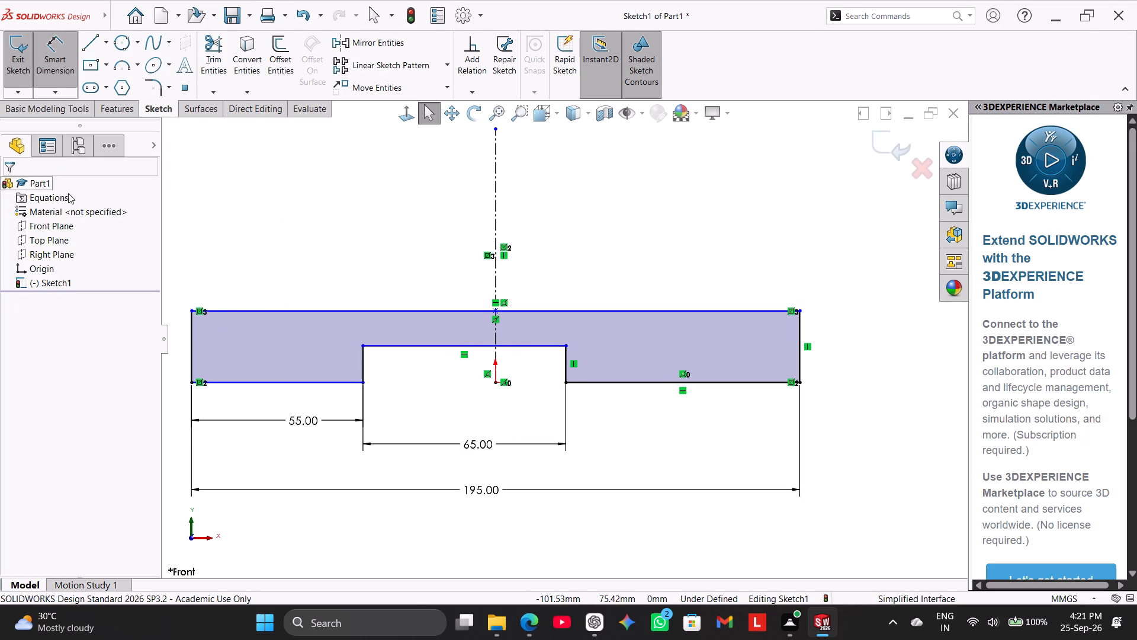
right_click(281, 186)
left_click(201, 222)
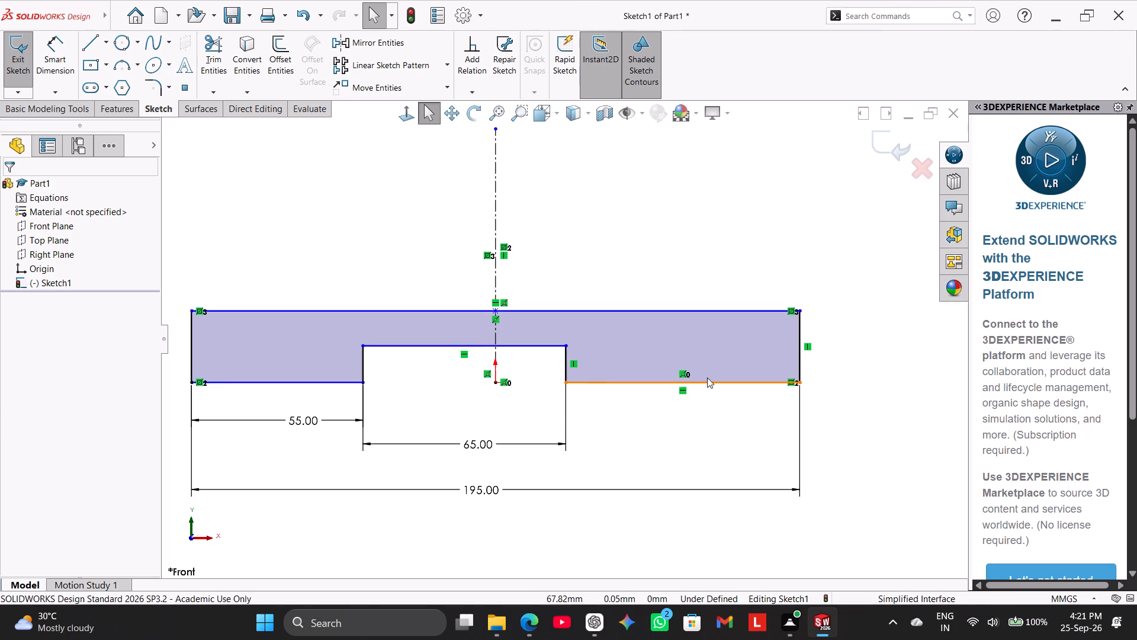
Dimension the height of the profile's outer right vertical line as 18 mm.
left_click(63, 47)
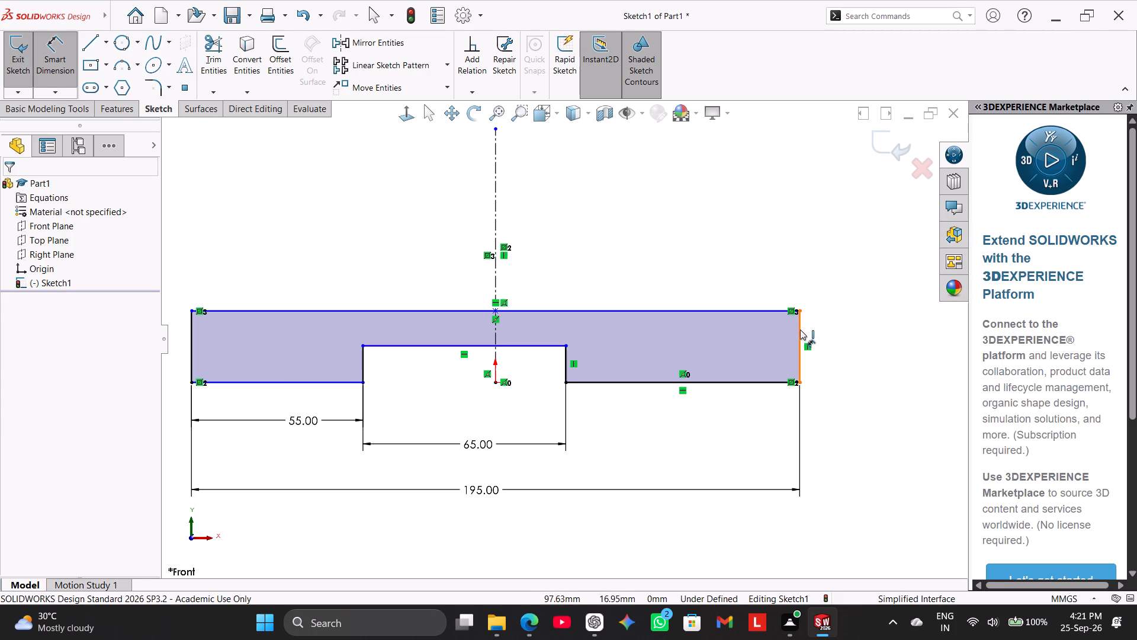
left_click_drag(800, 329, 809, 332)
left_click(885, 352)
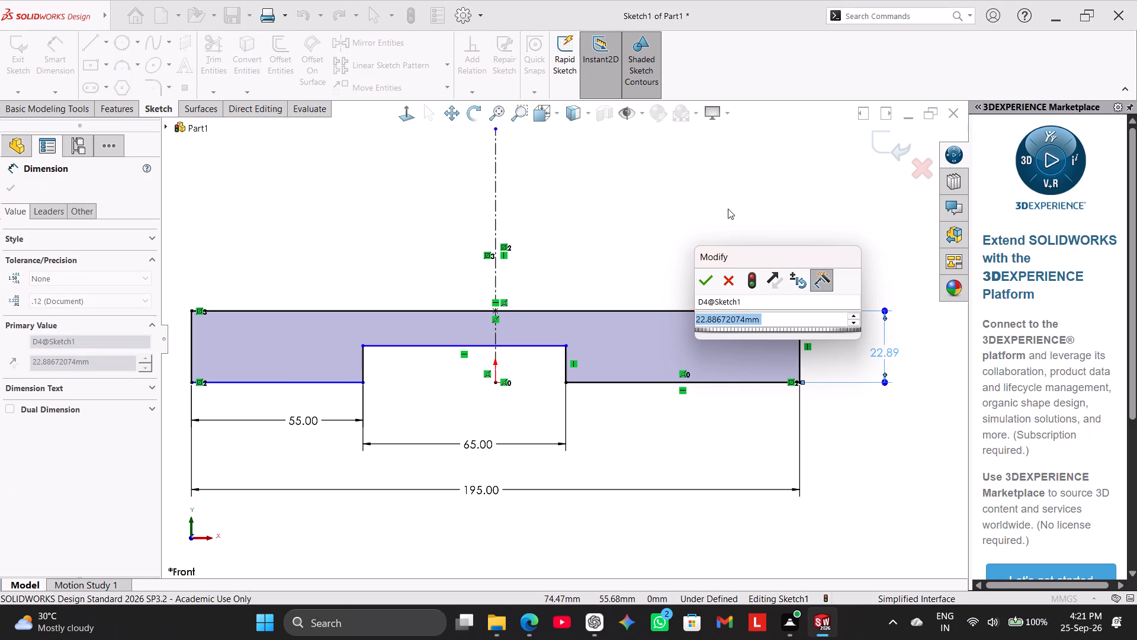
type("18")
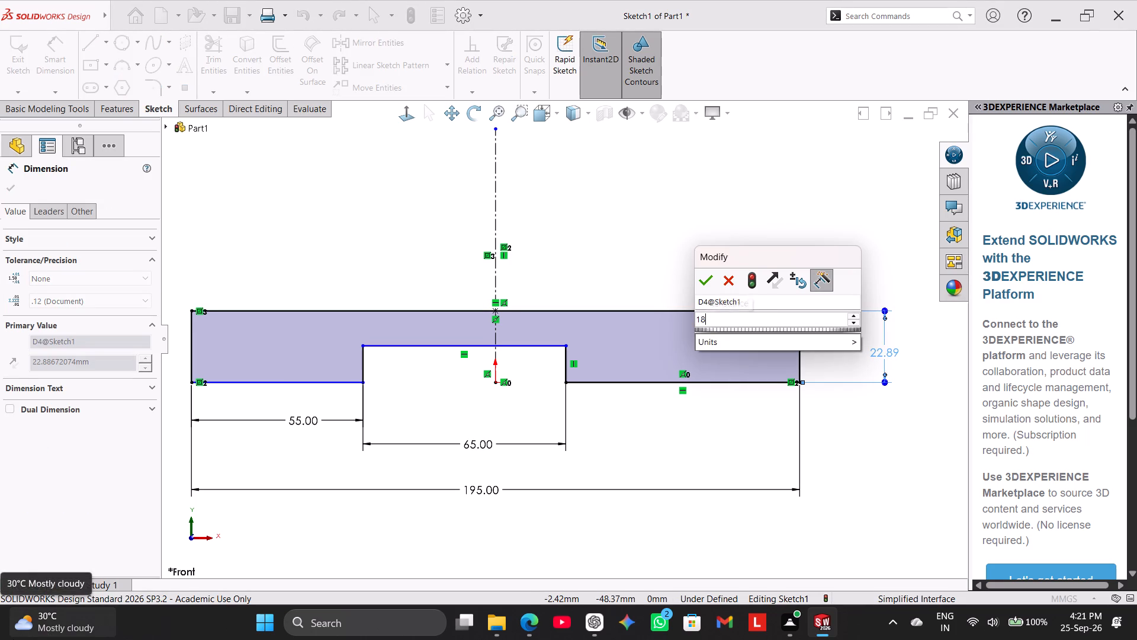
key("Return")
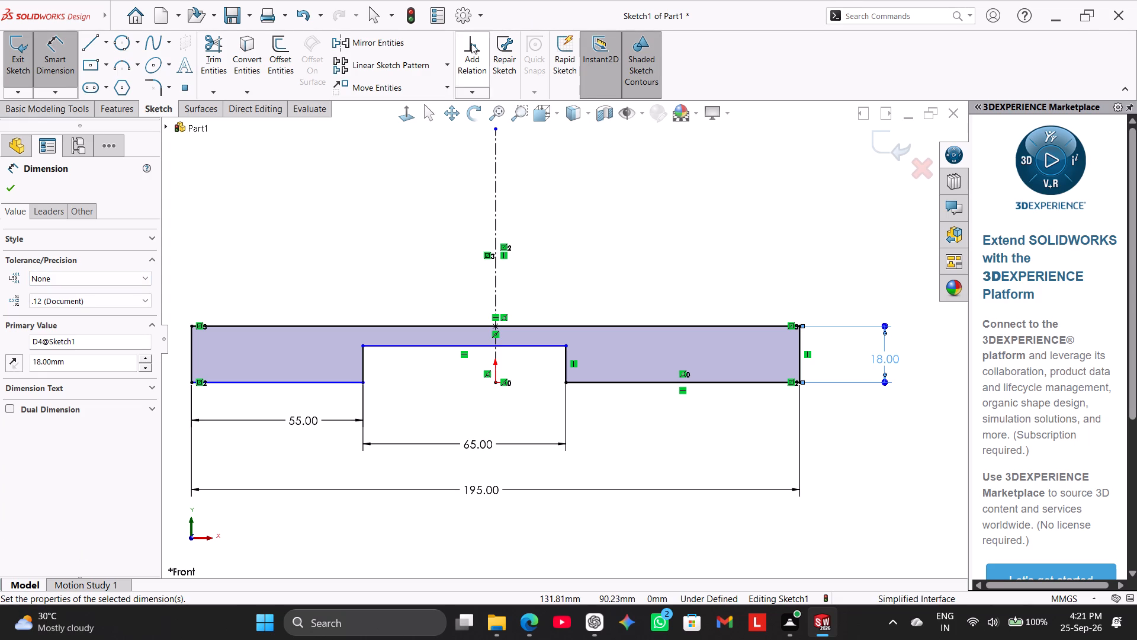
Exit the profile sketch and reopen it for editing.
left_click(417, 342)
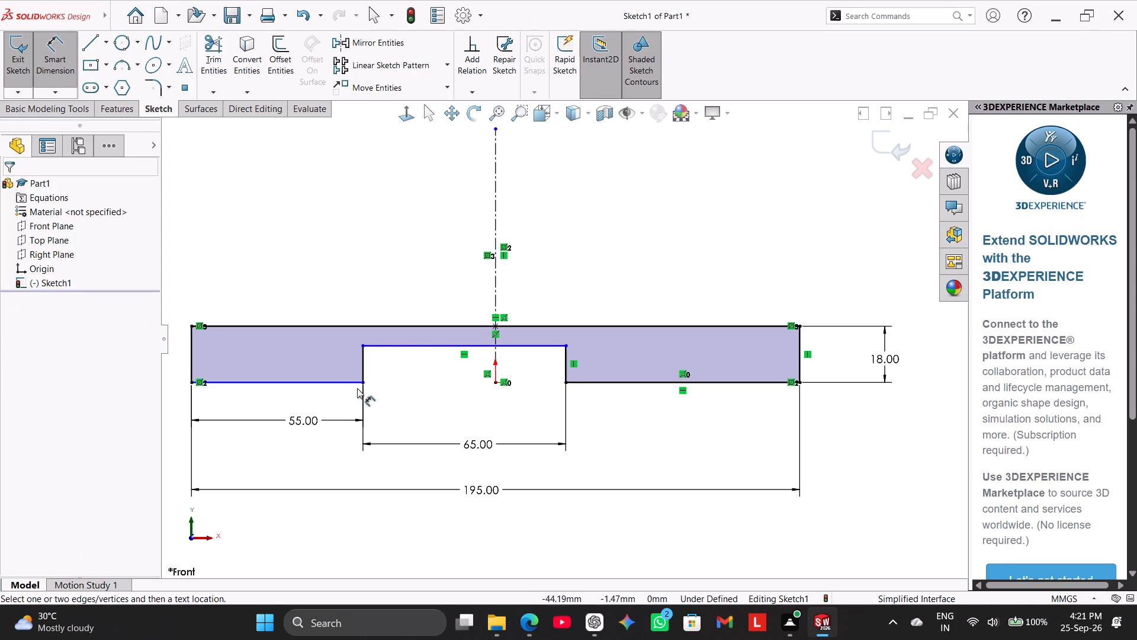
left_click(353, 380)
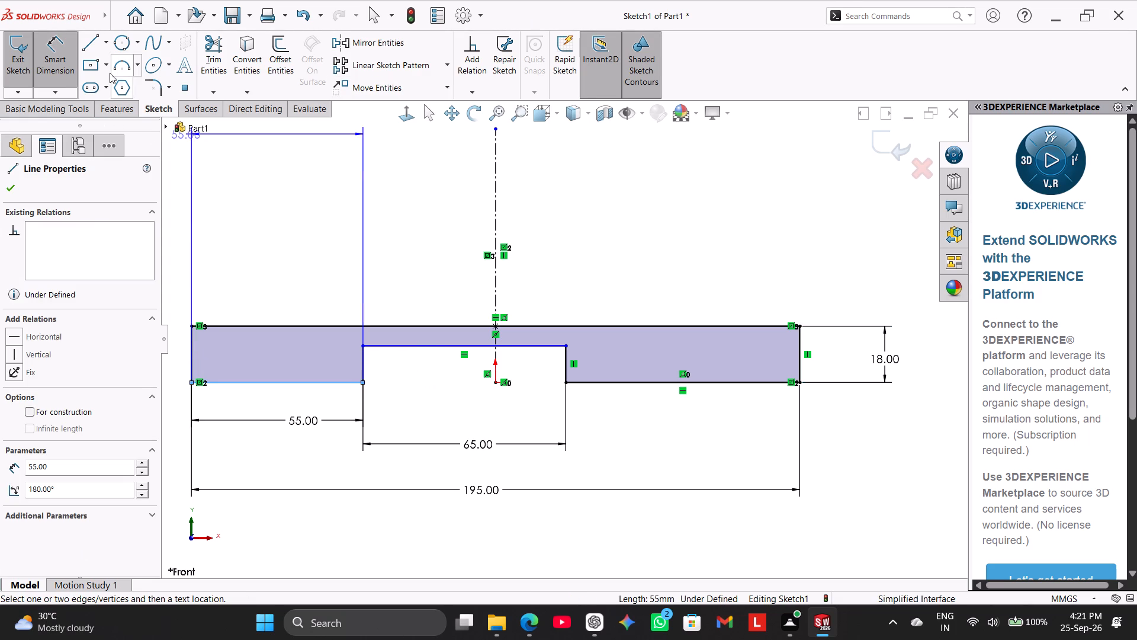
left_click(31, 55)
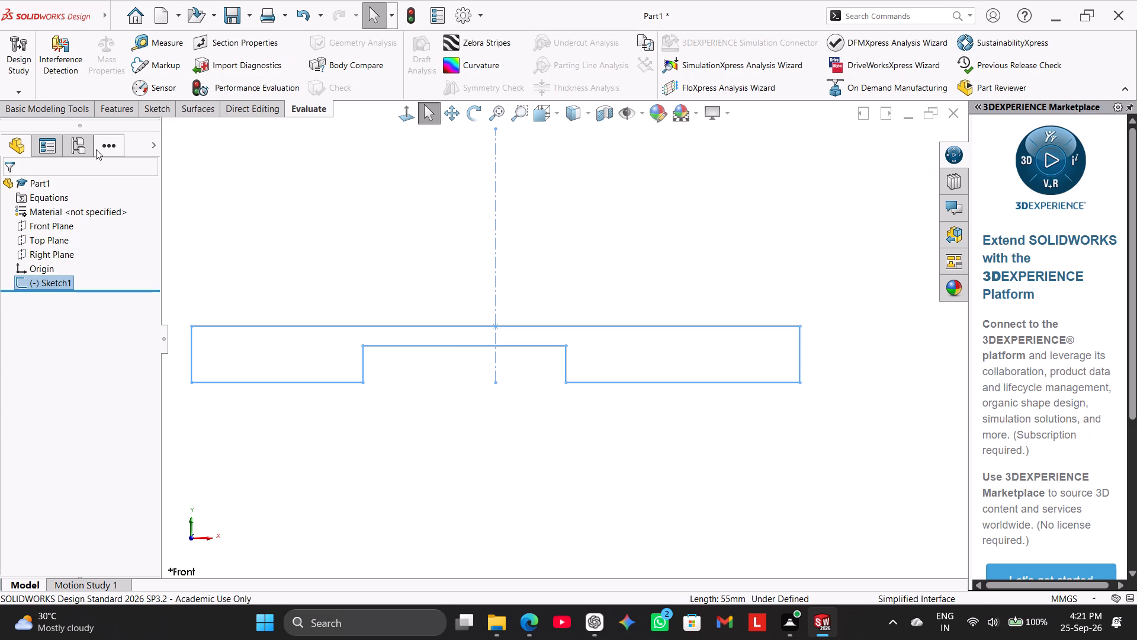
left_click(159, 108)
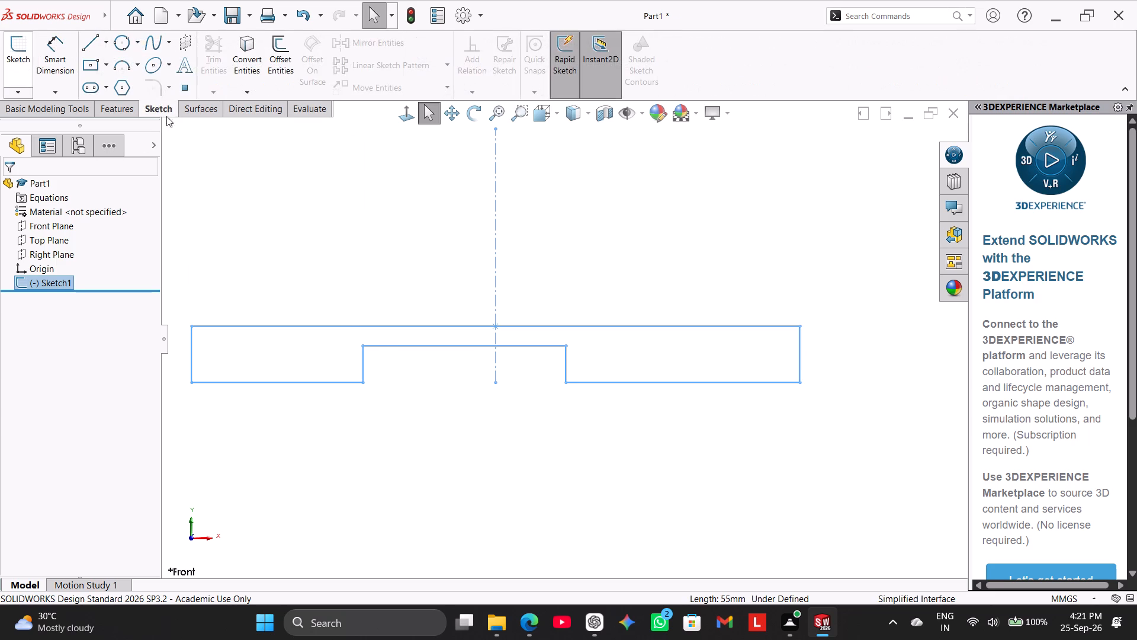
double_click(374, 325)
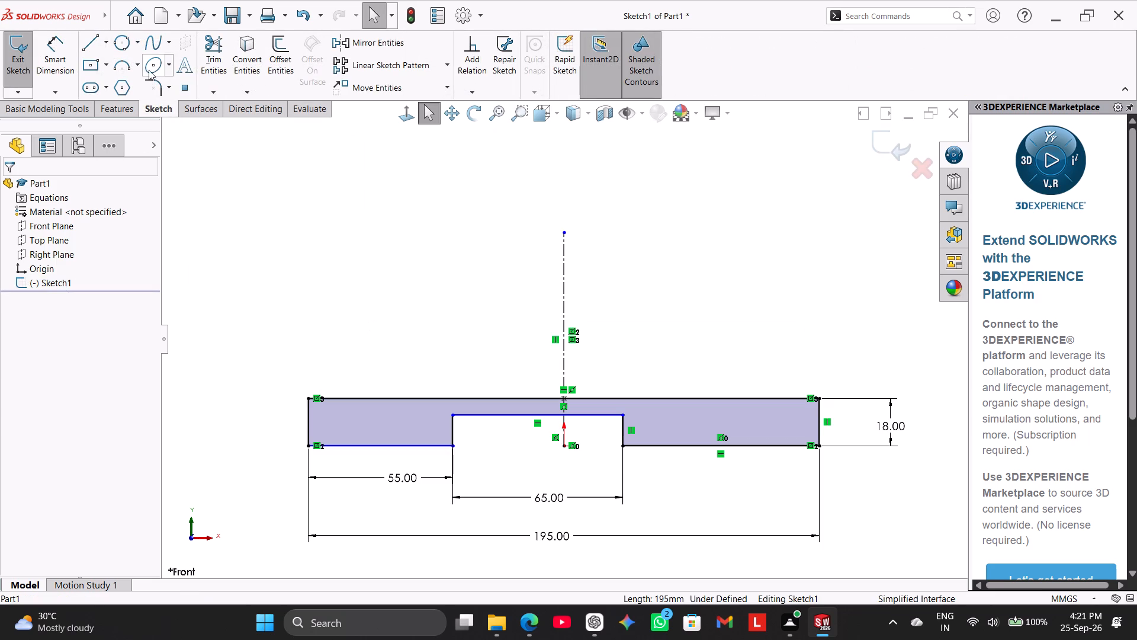
Dimension the notch's depth from its top line to the profile's bottom line as 6 mm and leave the dimension tool.
left_click(45, 49)
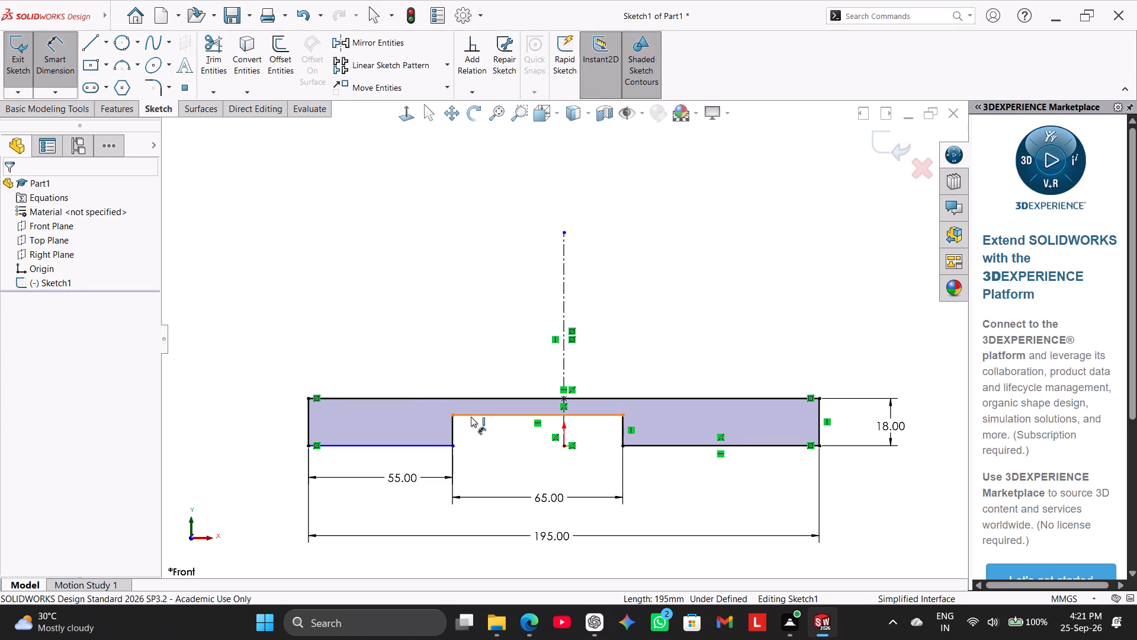
left_click(471, 415)
left_click_drag(434, 446, 446, 443)
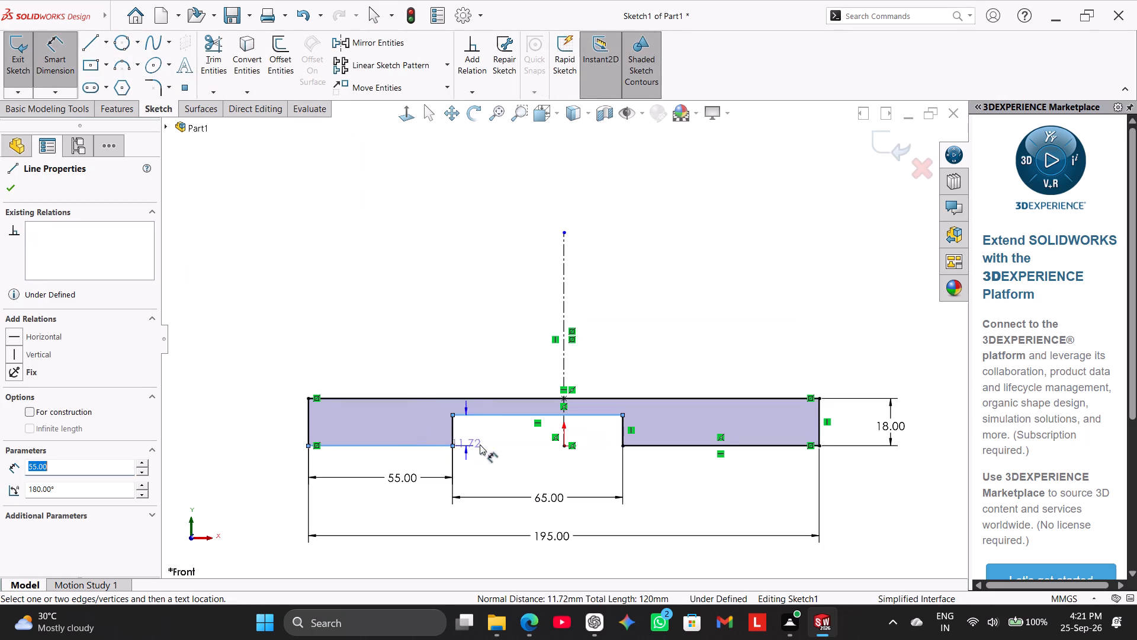
left_click(488, 427)
key("6")
key("Return")
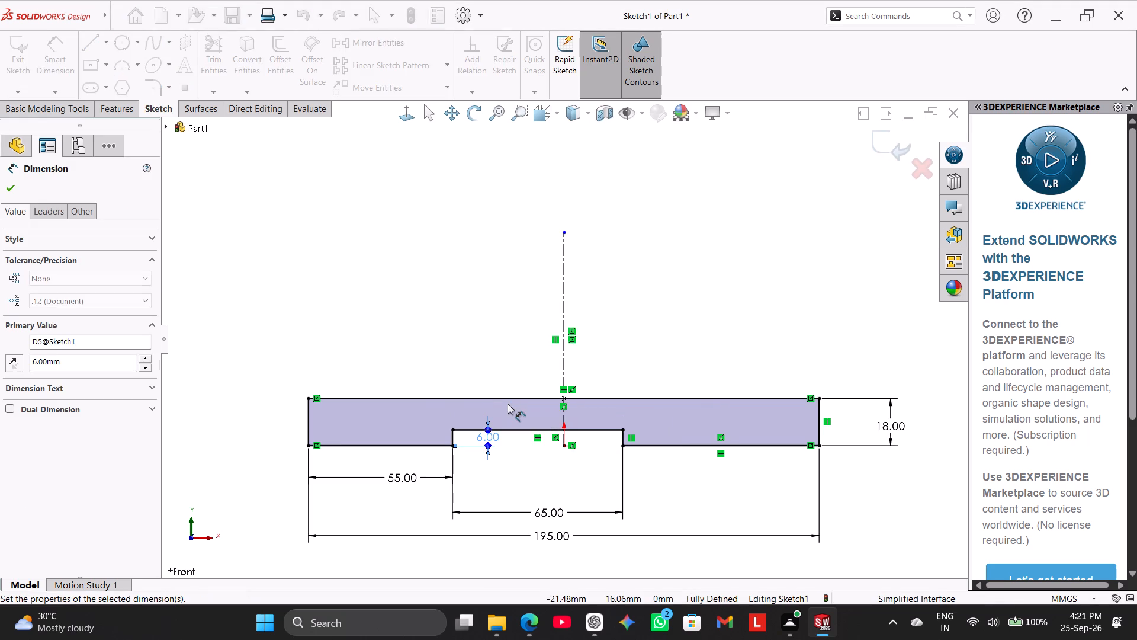
right_click(494, 295)
left_click(538, 340)
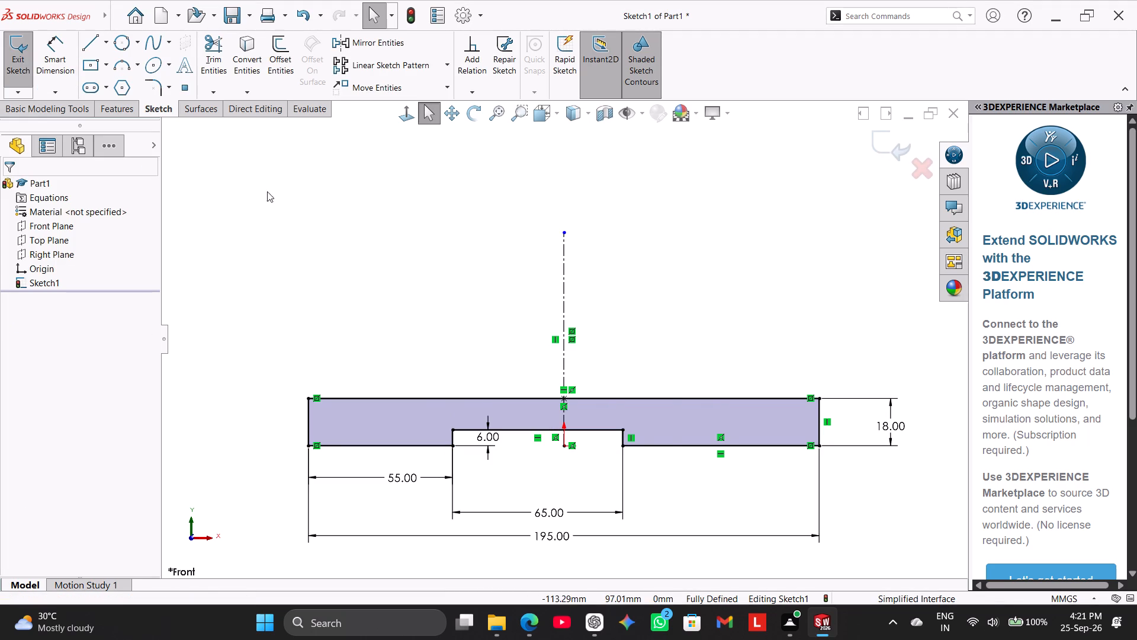
Extrude the notched profile as a boss with the Mid Plane end condition and a depth of 60 mm.
left_click(108, 107)
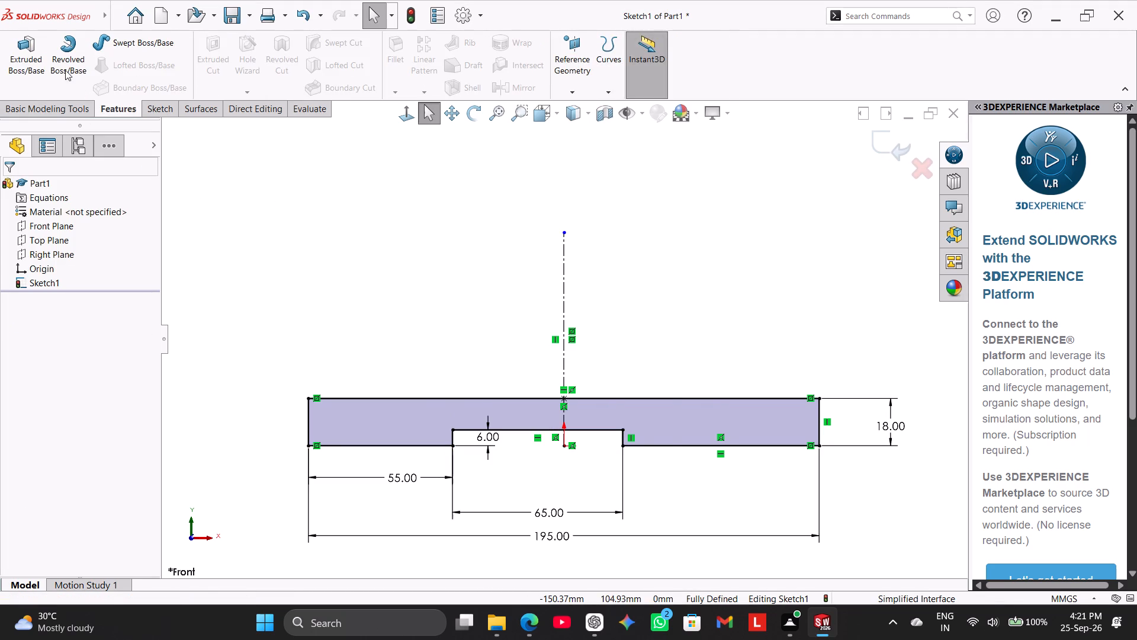
left_click(41, 60)
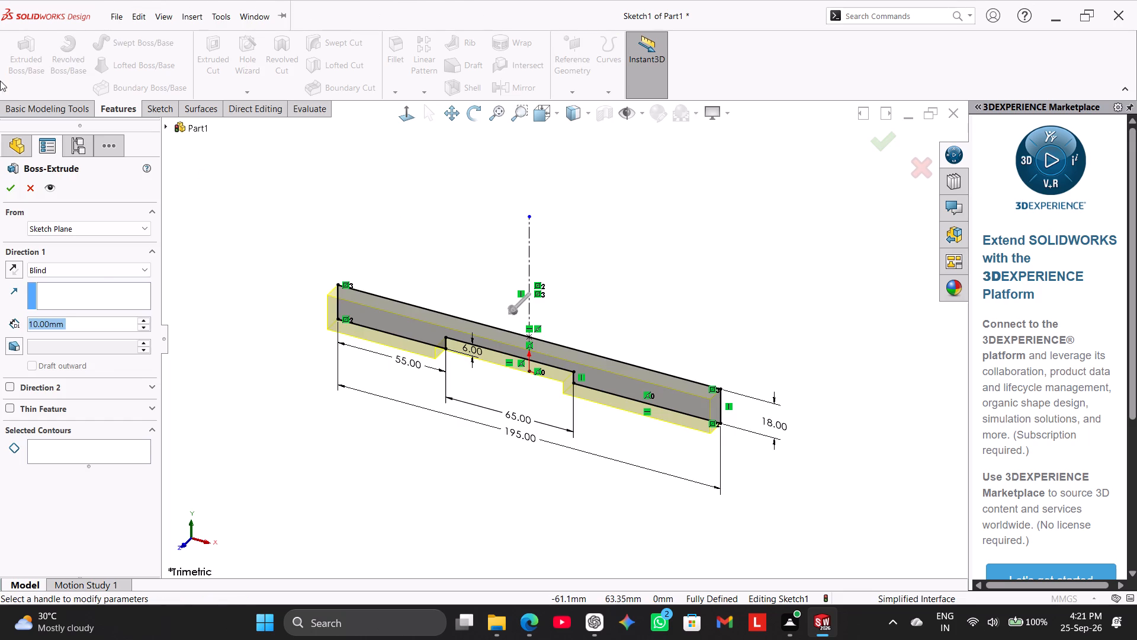
left_click(100, 265)
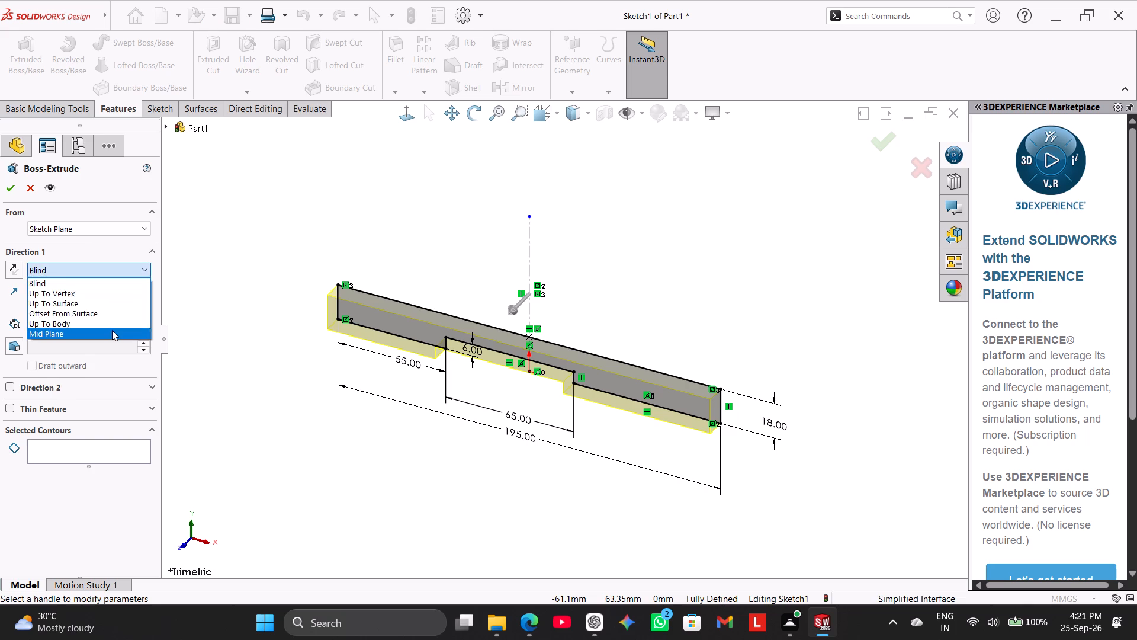
left_click(112, 330)
type("60")
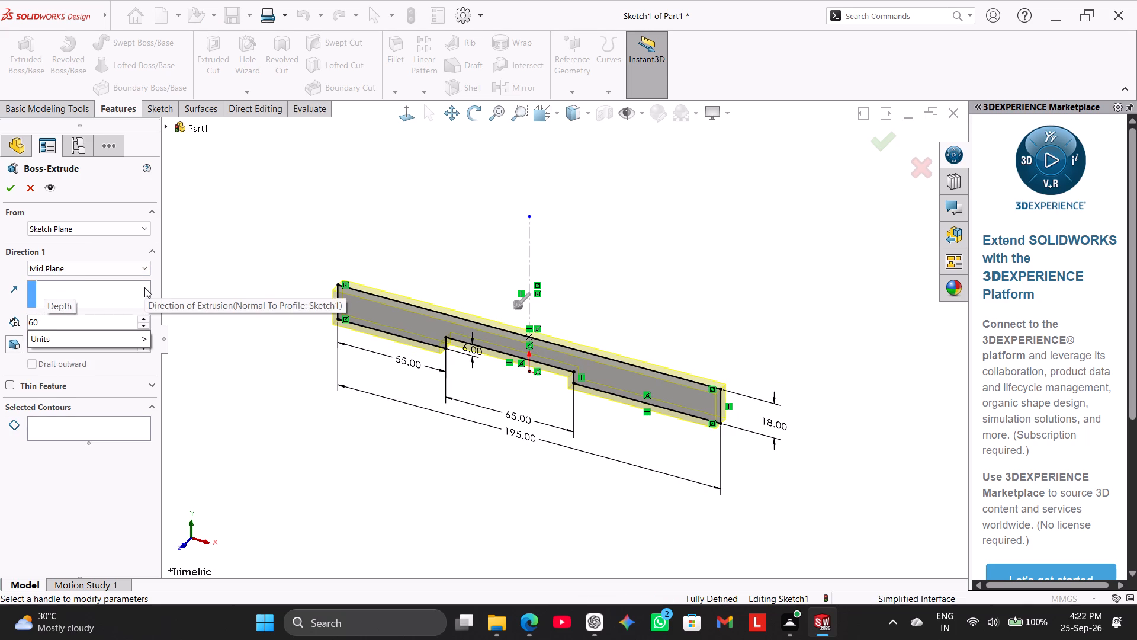
key("Return")
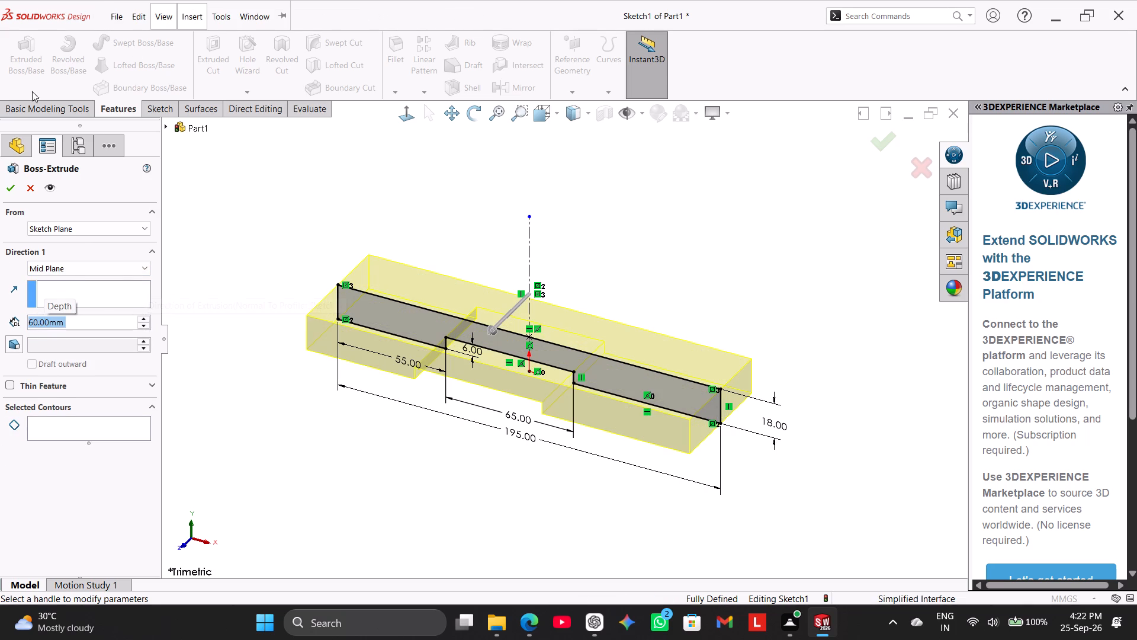
left_click(9, 189)
left_click(200, 221)
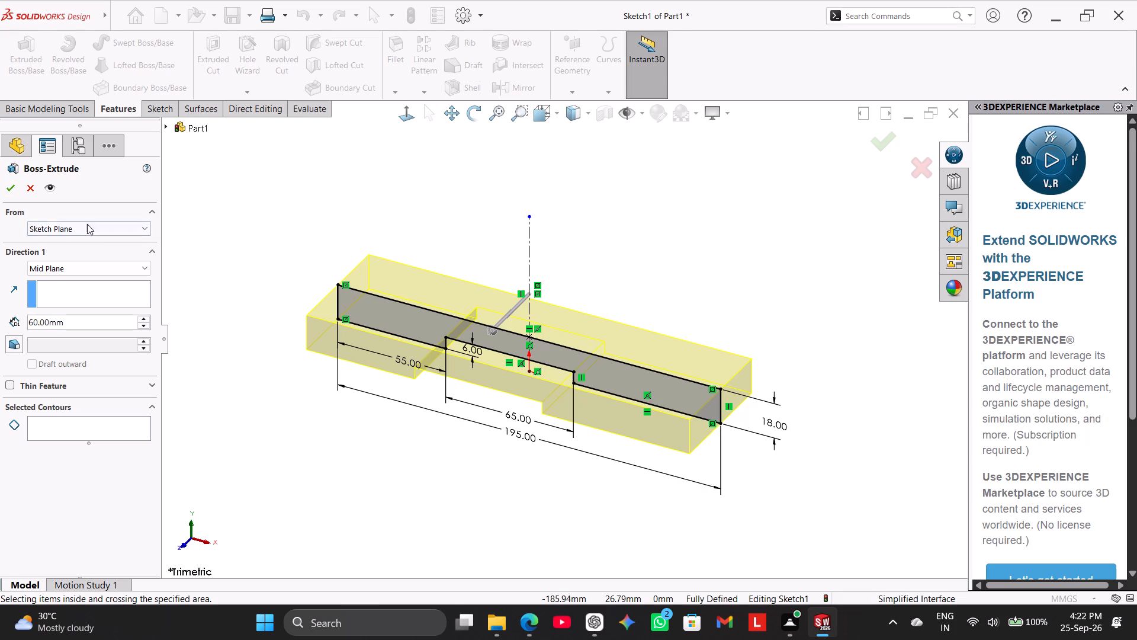
left_click(11, 190)
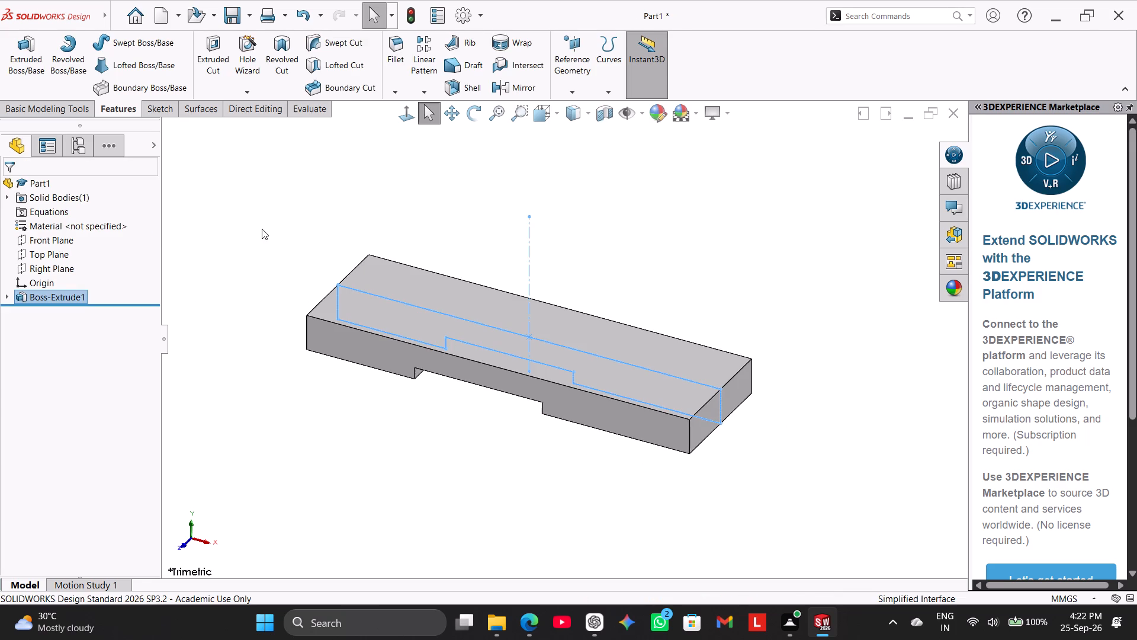
right_click(262, 229)
left_click(282, 215)
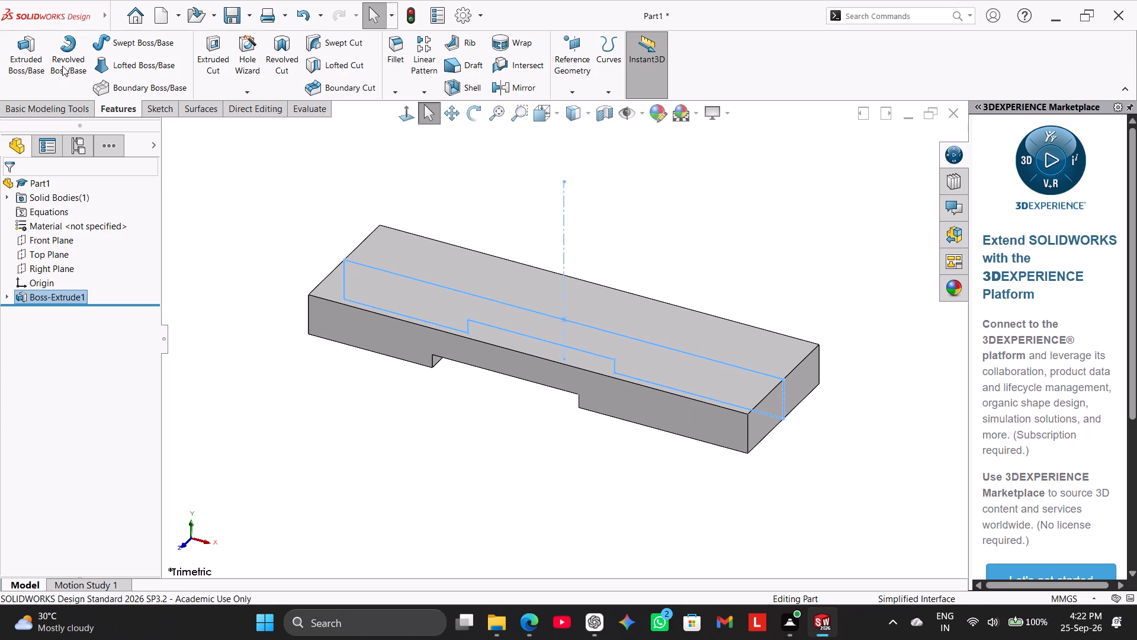
Fillet the block's four vertical outer corner edges with a symmetric 10 mm radius.
left_click(402, 41)
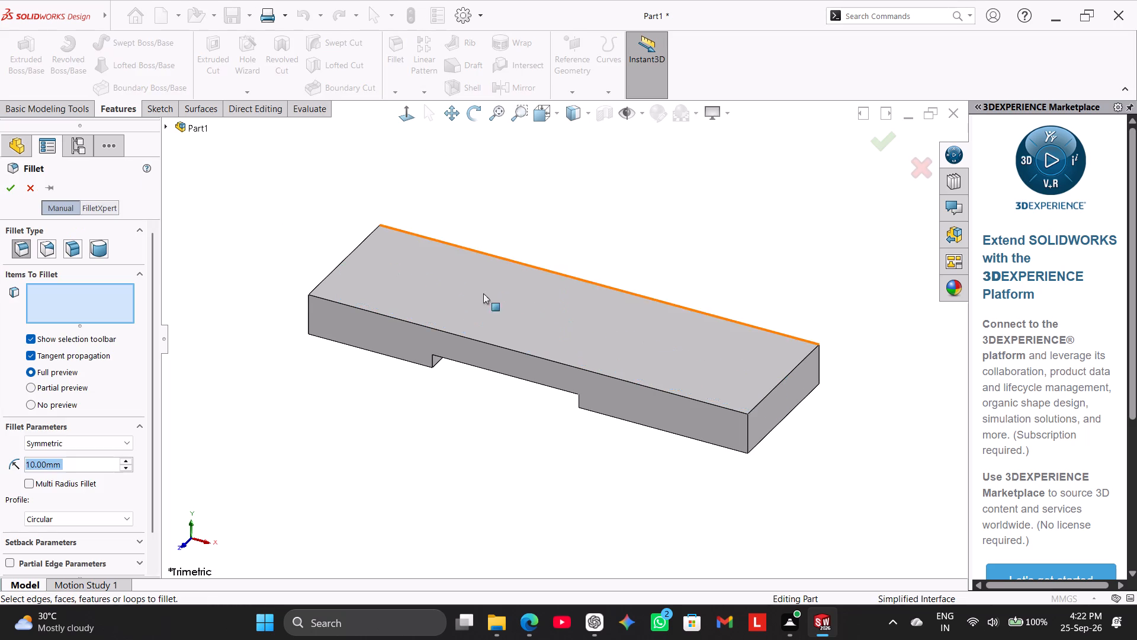
middle_click_drag(710, 263, 642, 217)
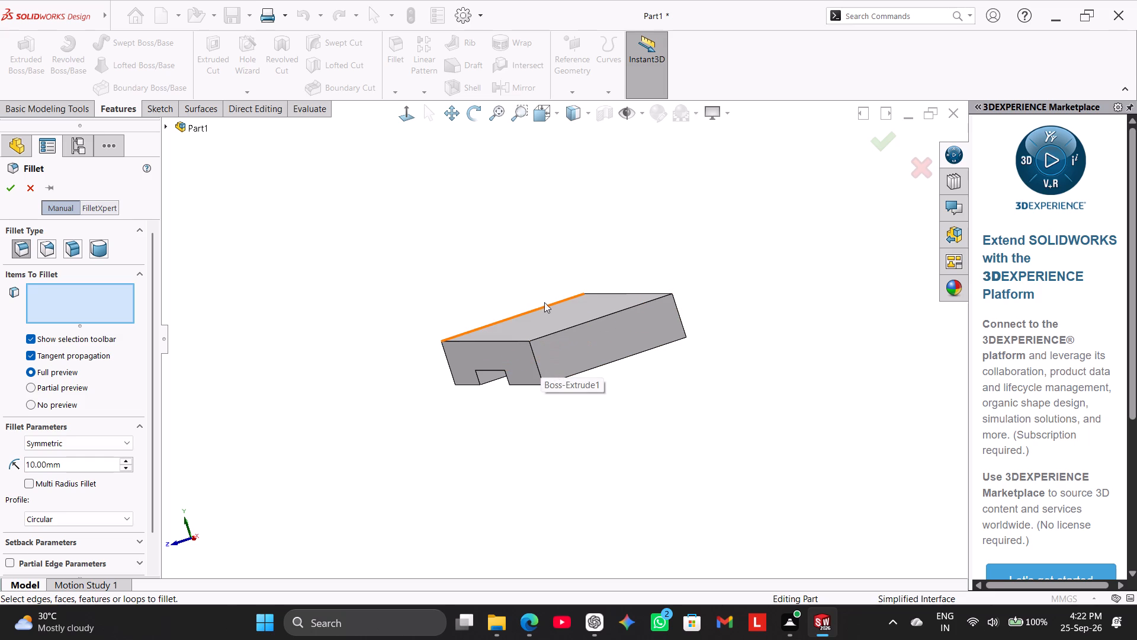
left_click(534, 354)
middle_click_drag(859, 261, 765, 350)
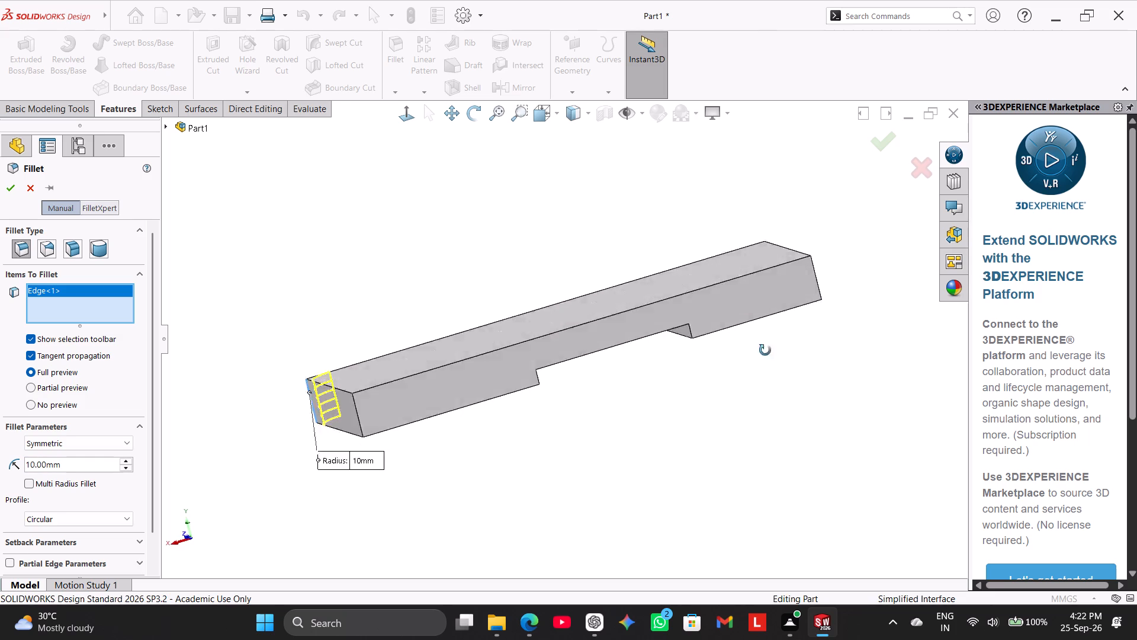
middle_click_drag(765, 350, 790, 369)
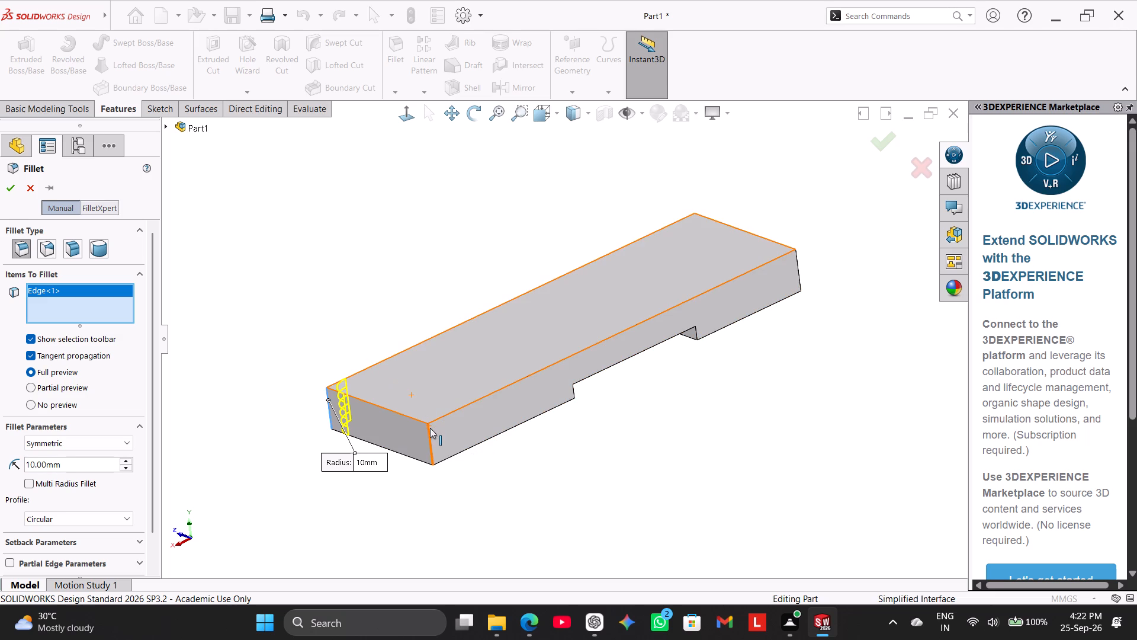
left_click(430, 430)
middle_click_drag(863, 348, 753, 385)
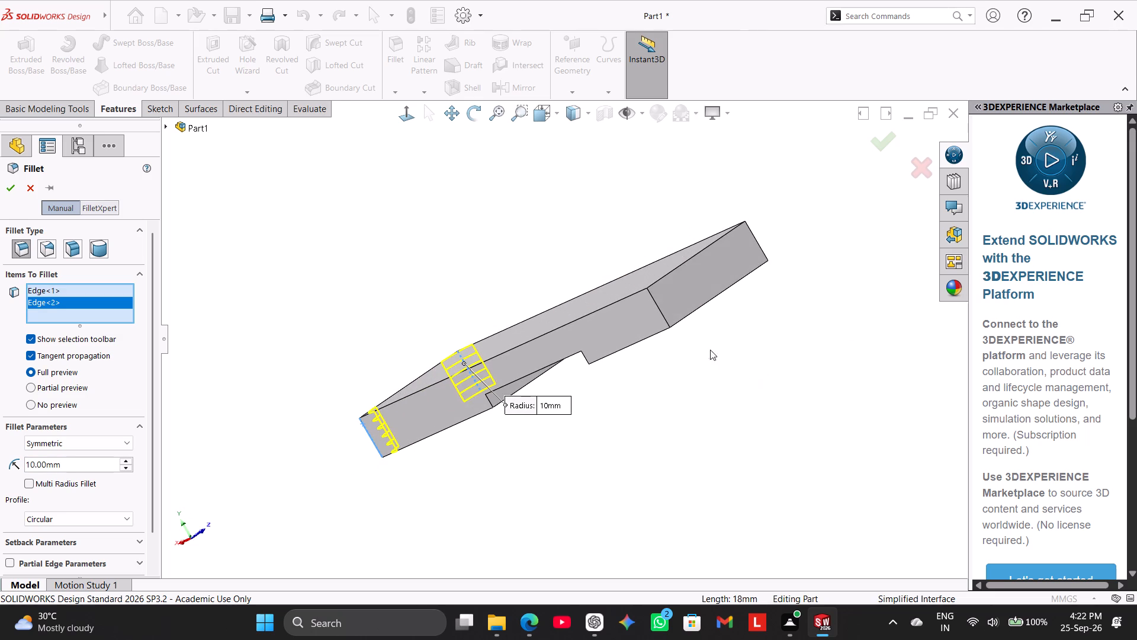
left_click(657, 305)
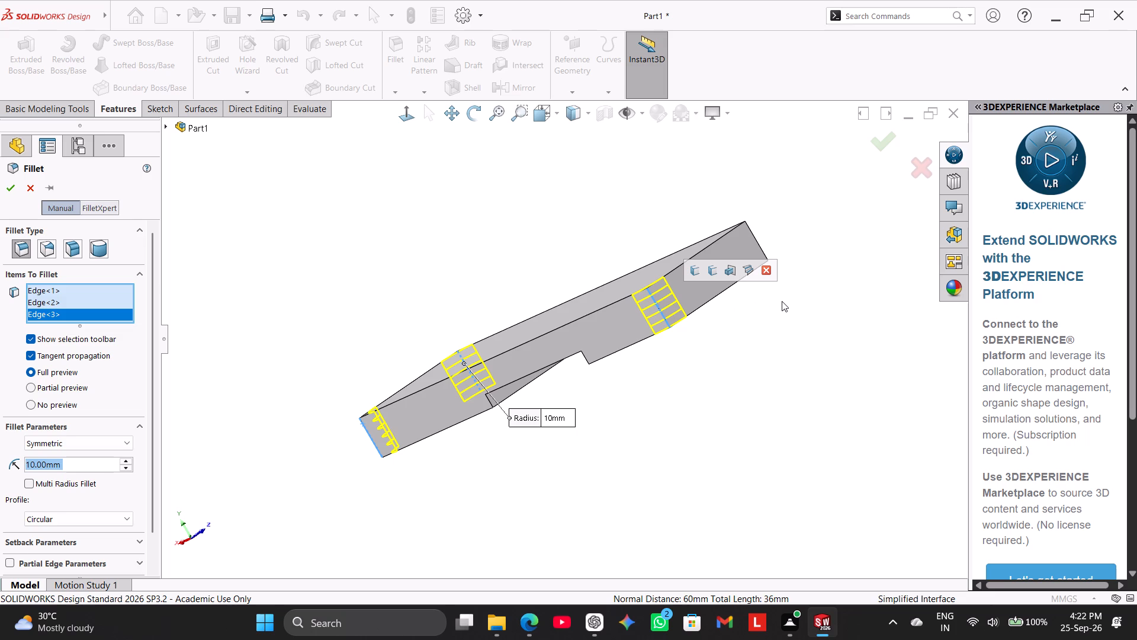
middle_click_drag(803, 217, 718, 313)
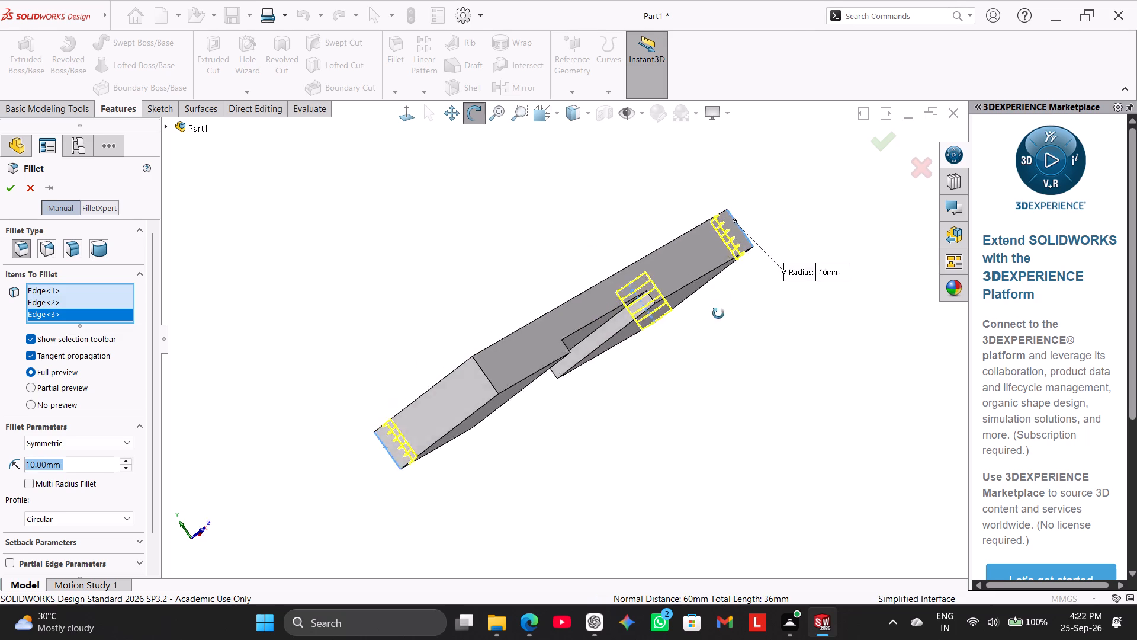
middle_click_drag(718, 313, 734, 337)
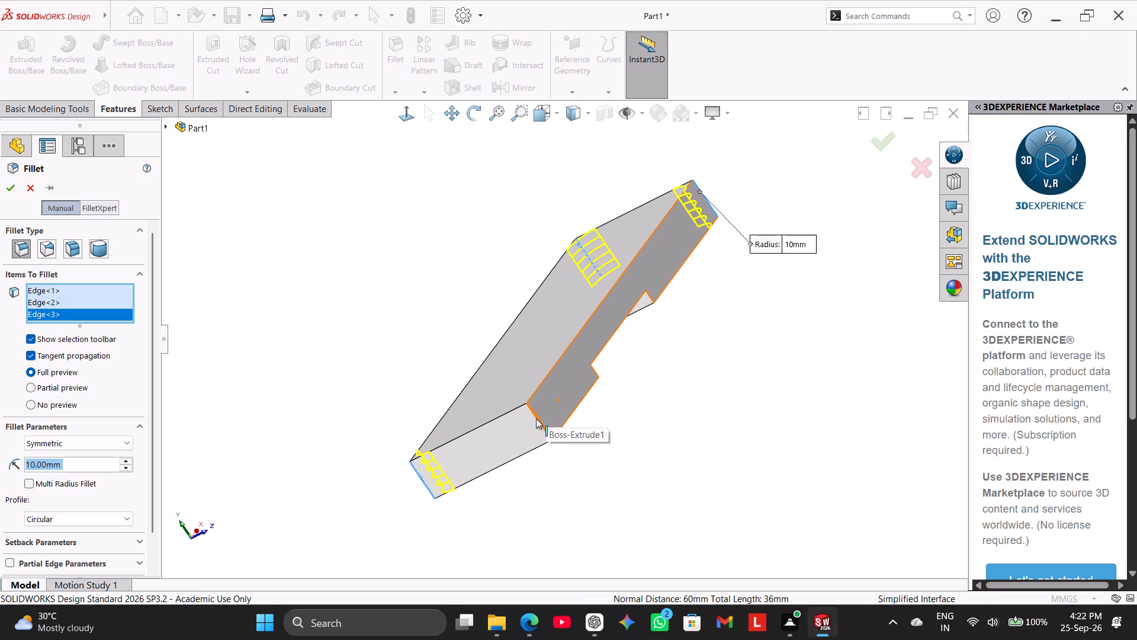
left_click(535, 418)
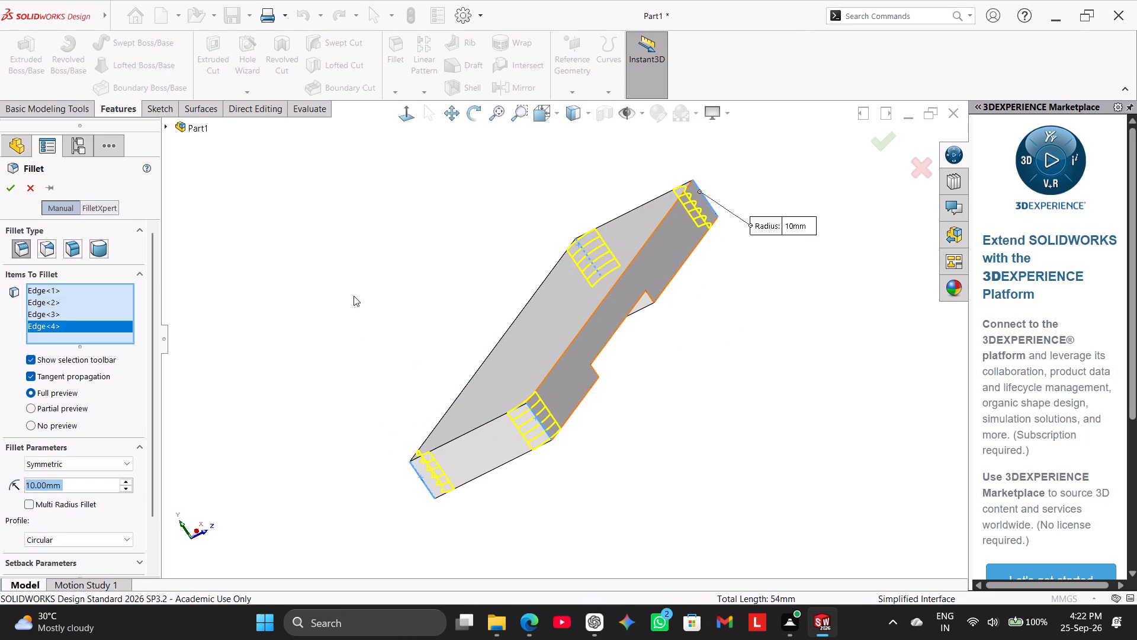
middle_click_drag(361, 298, 451, 281)
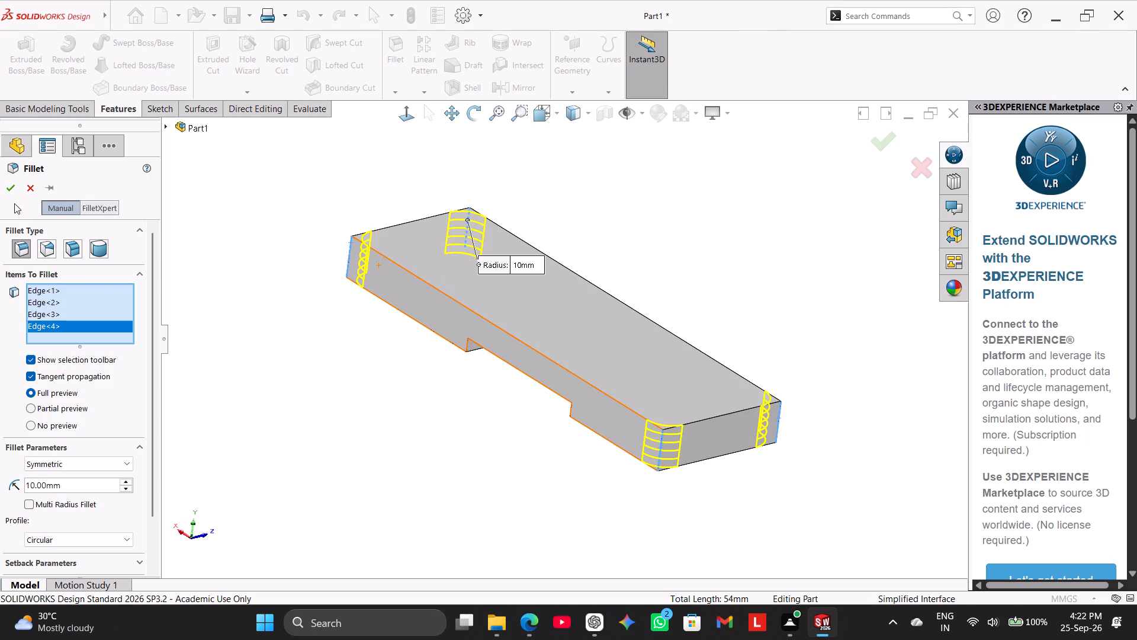
left_click(12, 192)
Start a new sketch on the block's flat top face.
middle_click_drag(388, 356, 405, 451)
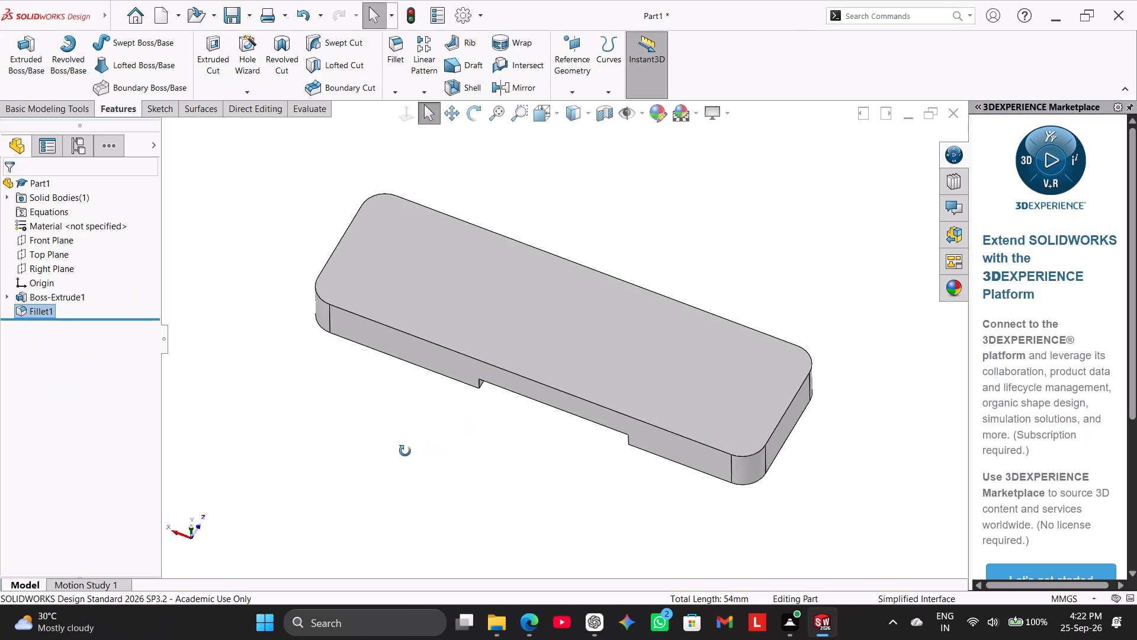
middle_click_drag(405, 451, 447, 482)
right_click_drag(248, 419, 420, 302)
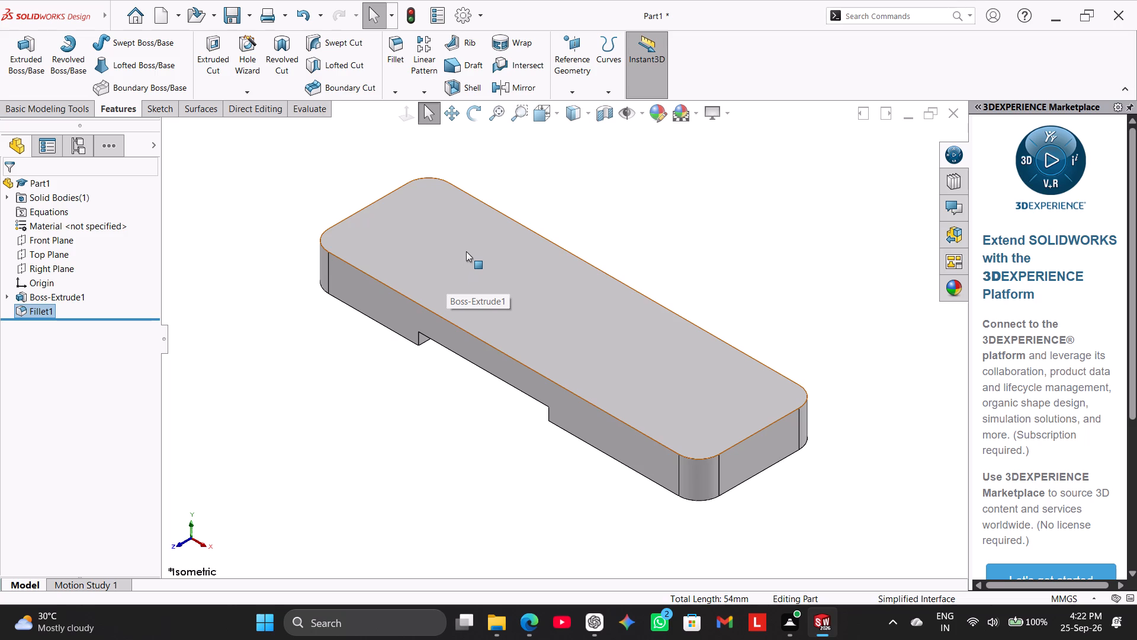
right_click(539, 309)
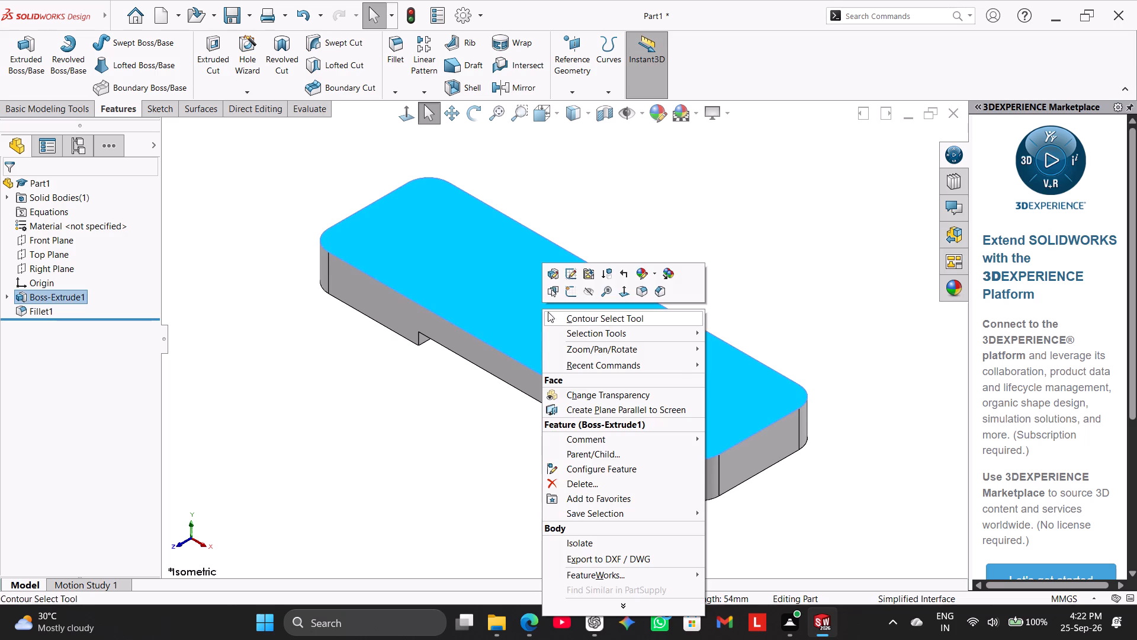
left_click(577, 292)
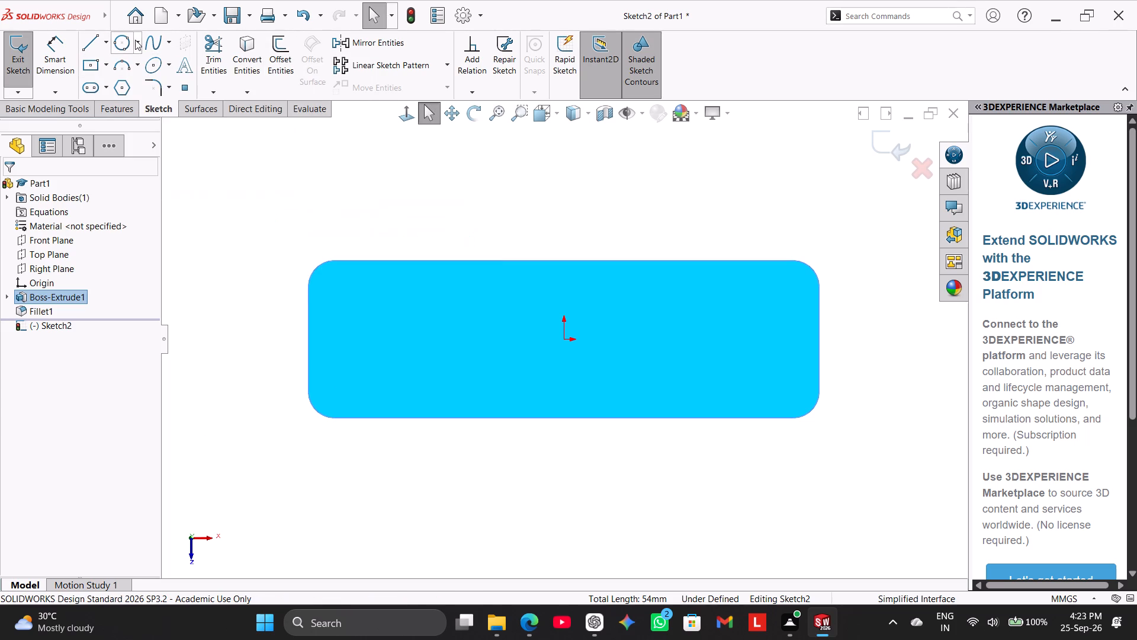
Draw two circles near the ends of the top face, about 9.2 mm radius at the left end and 8.5 mm at the right.
left_click(135, 40)
left_click(135, 63)
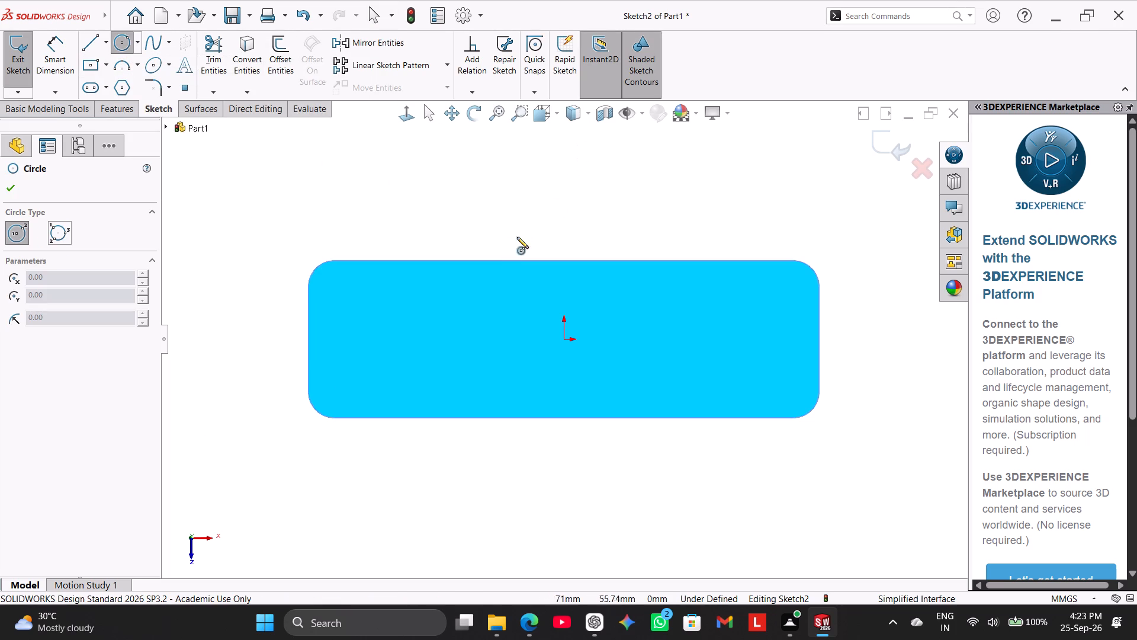
left_click(358, 338)
left_click(380, 348)
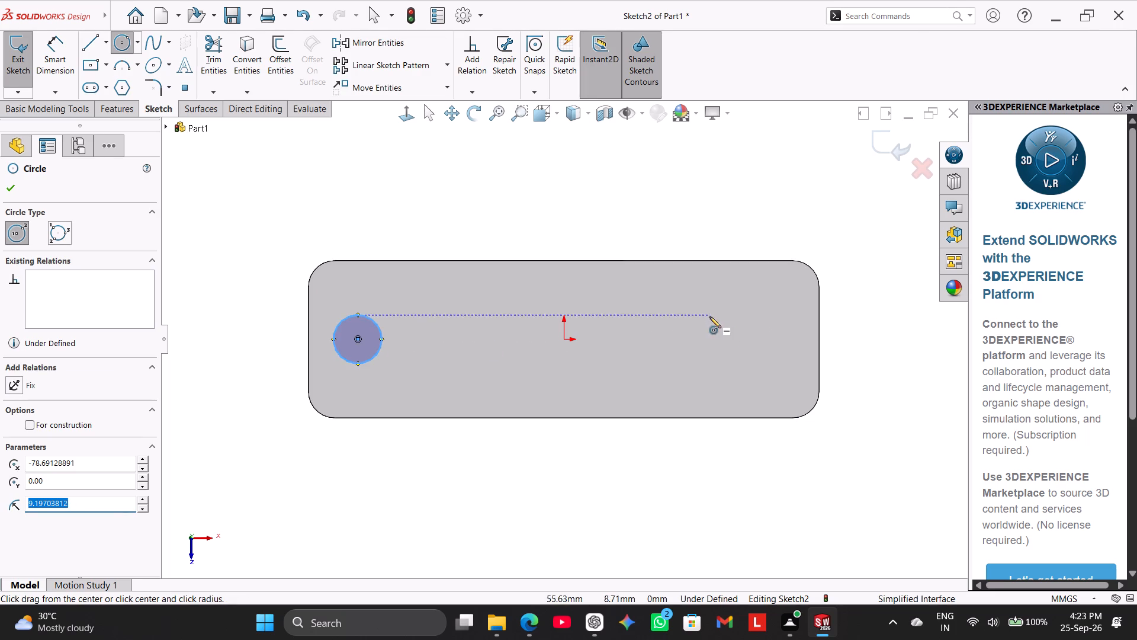
left_click(740, 329)
left_click(760, 341)
right_click(716, 204)
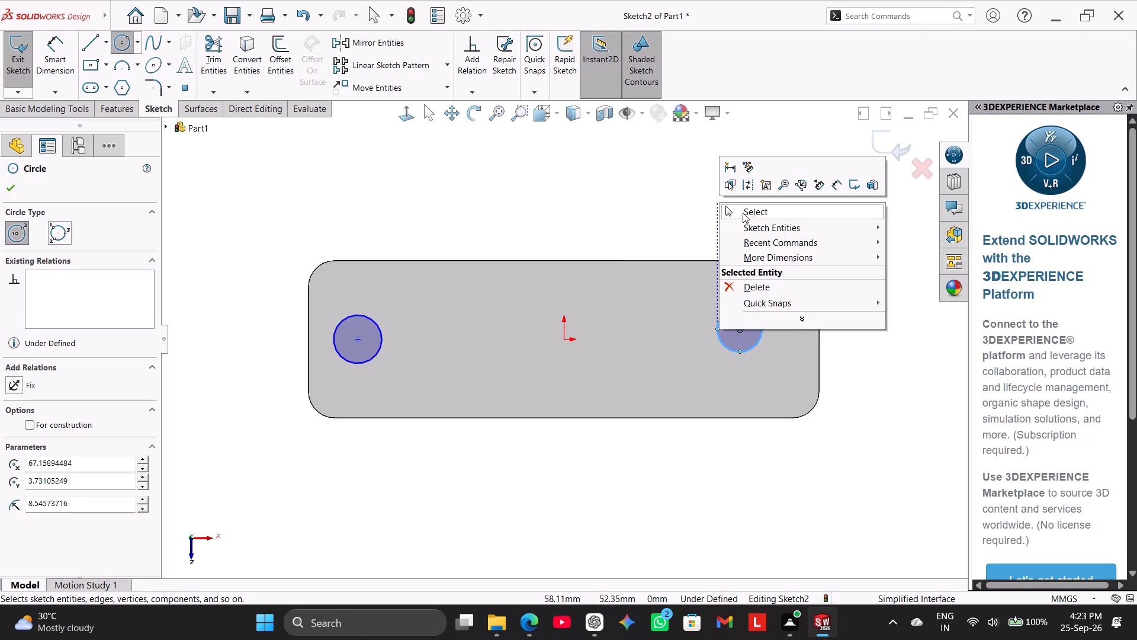
left_click(743, 210)
Dimension the horizontal distance between the two circle centres as 155 mm and leave the dimension tool.
left_click_drag(65, 50, 70, 55)
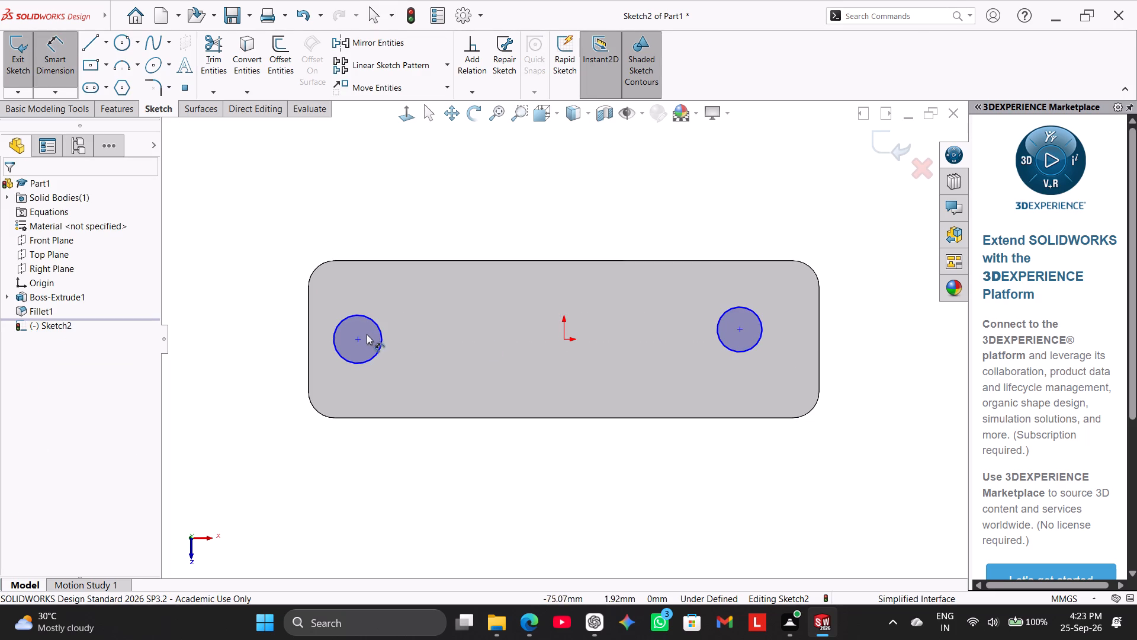
left_click(361, 336)
left_click(743, 327)
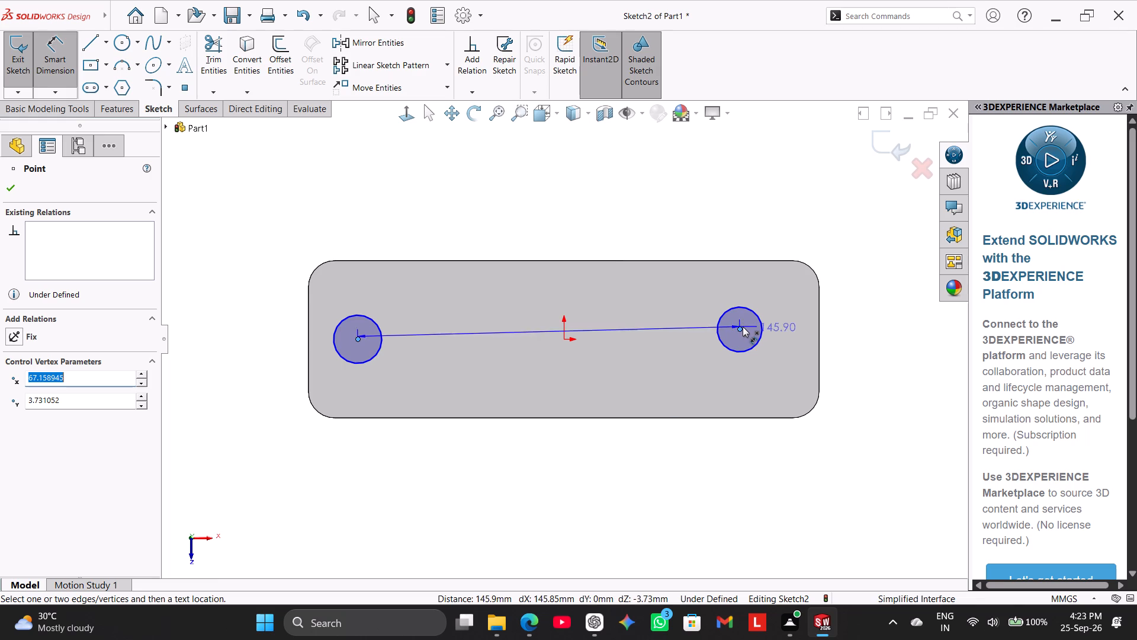
left_click(581, 467)
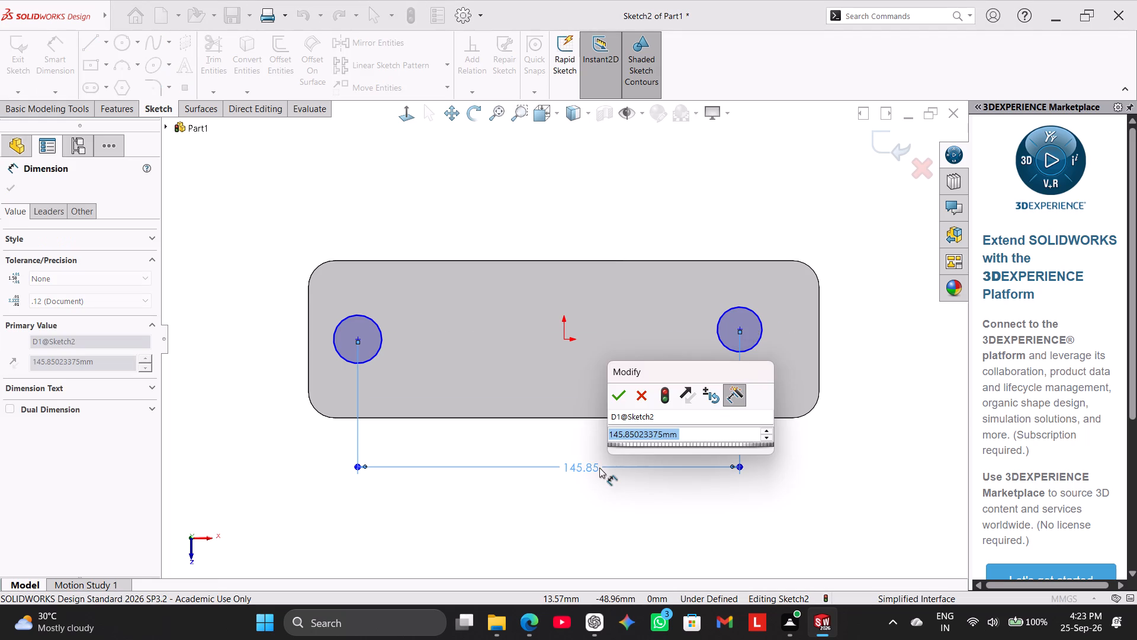
type("155")
key("Return")
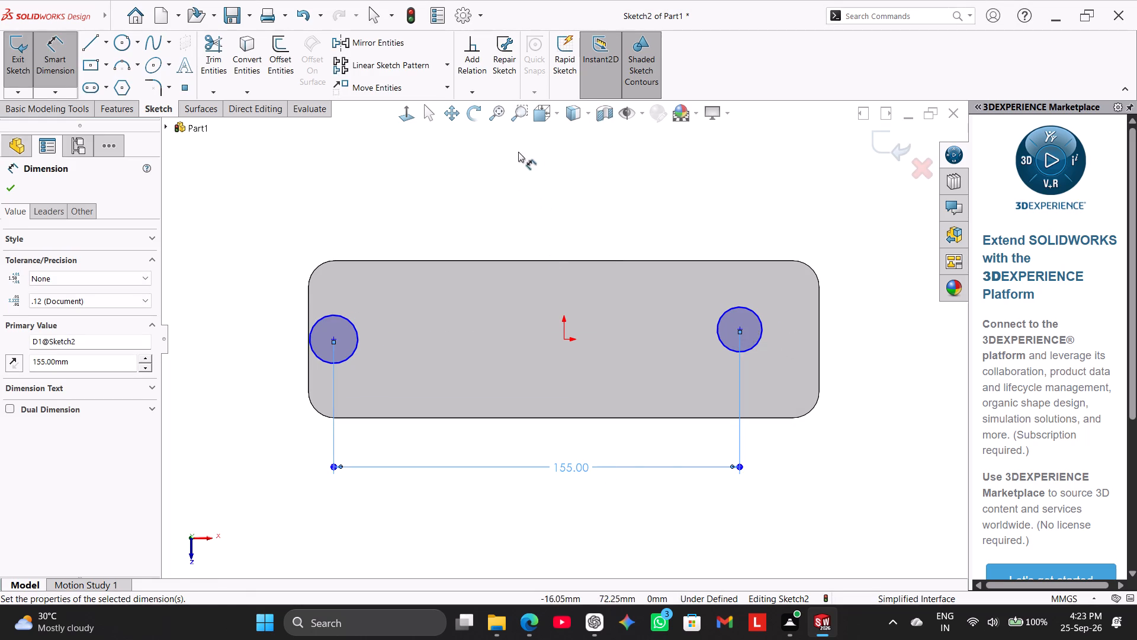
right_click(515, 195)
left_click(569, 231)
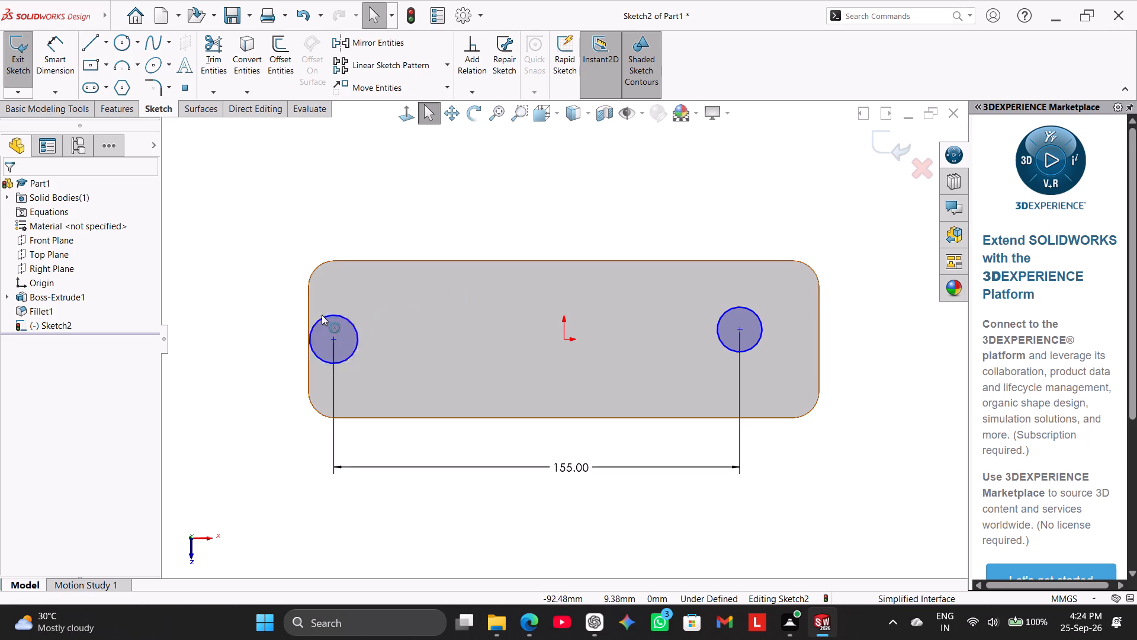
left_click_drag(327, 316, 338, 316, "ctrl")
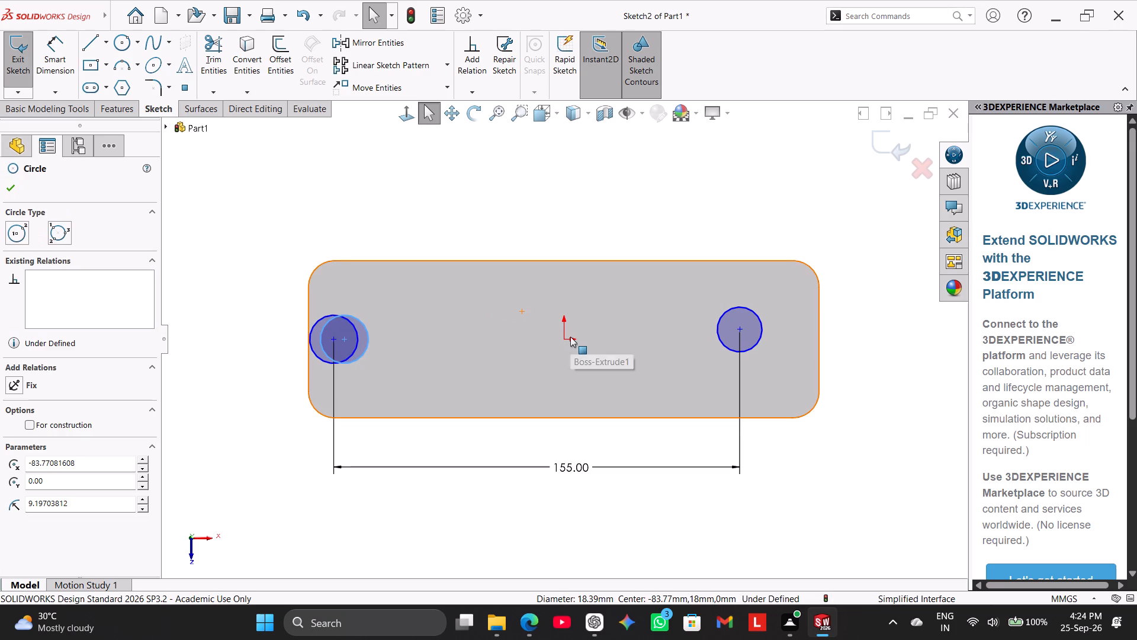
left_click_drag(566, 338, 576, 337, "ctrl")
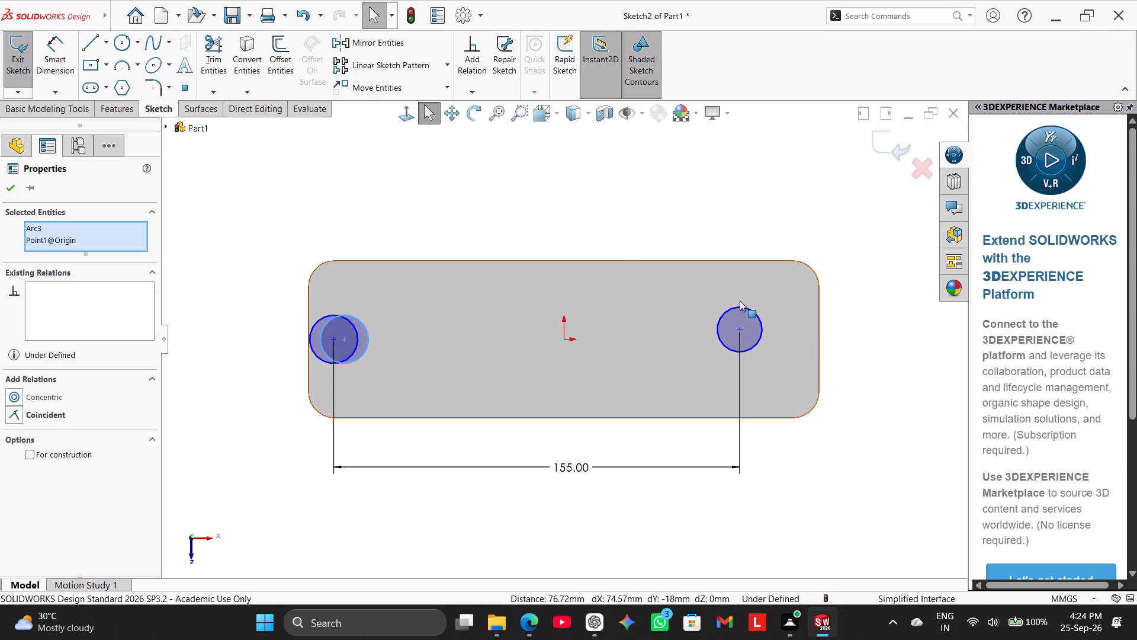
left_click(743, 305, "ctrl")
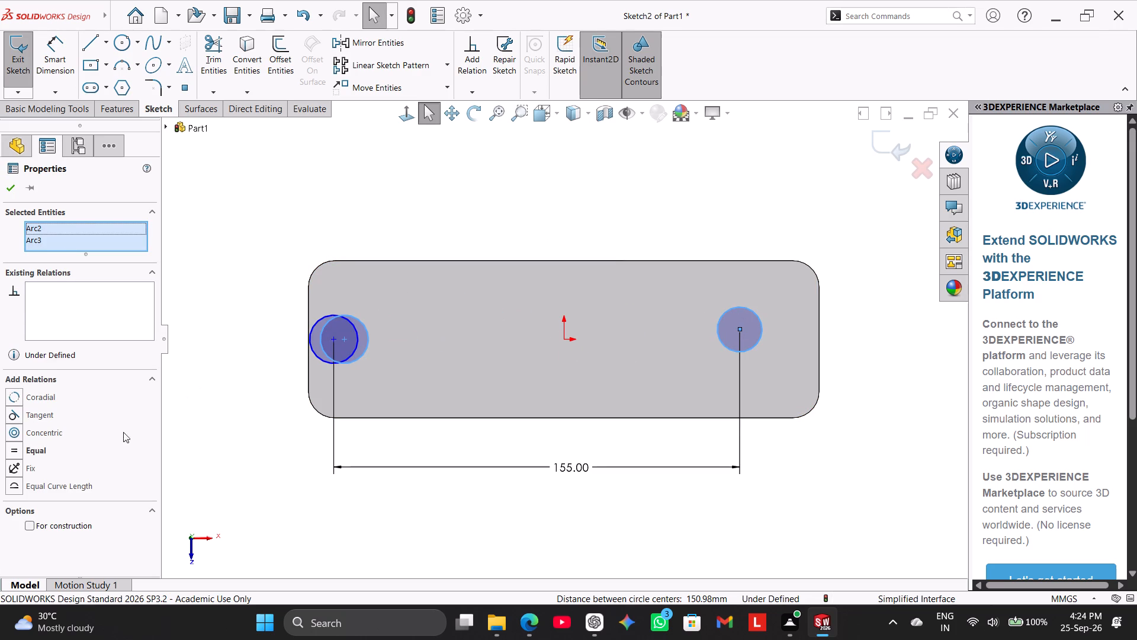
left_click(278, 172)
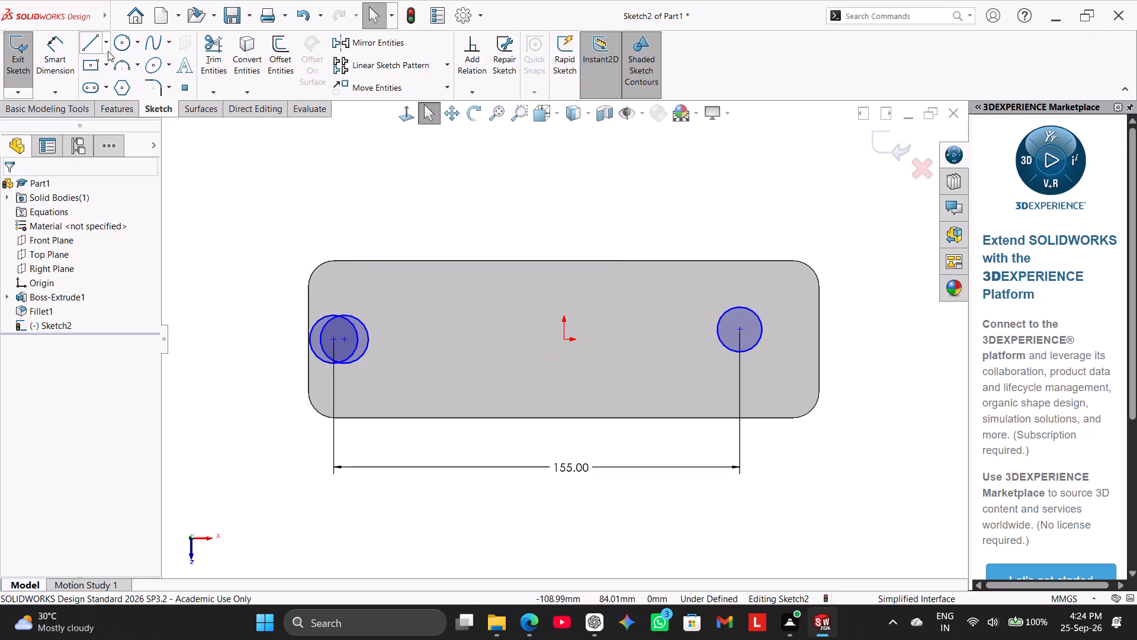
Draw a vertical construction line about 64 mm long from the origin up past the block's long edge.
left_click(108, 47)
left_click(132, 75)
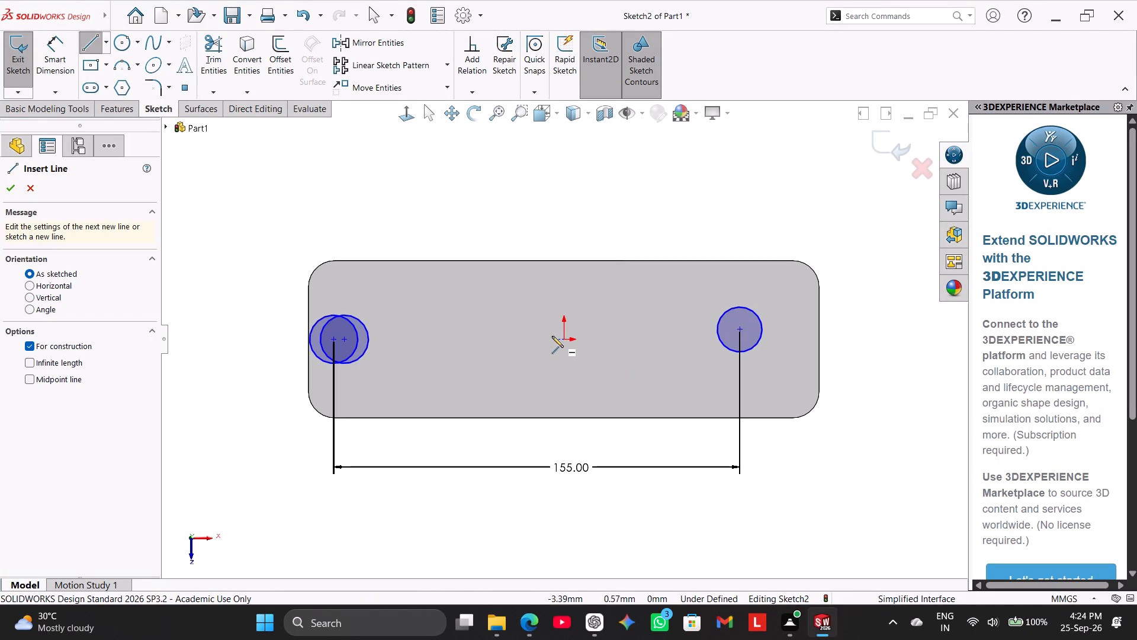
left_click(566, 338)
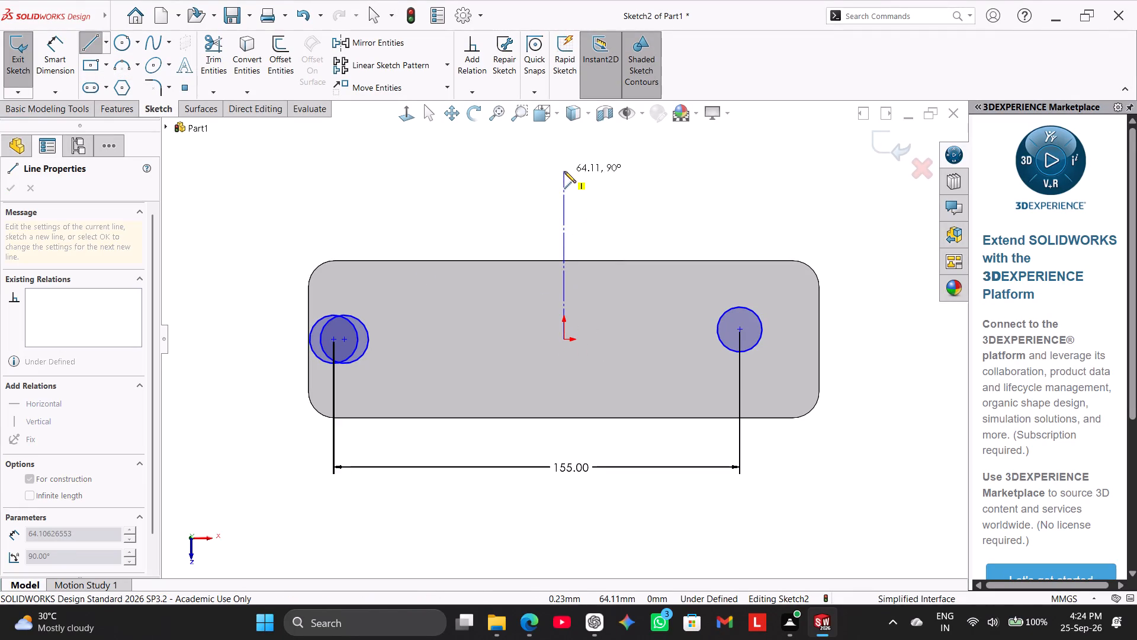
left_click(564, 171)
right_click(574, 169)
left_click(597, 174)
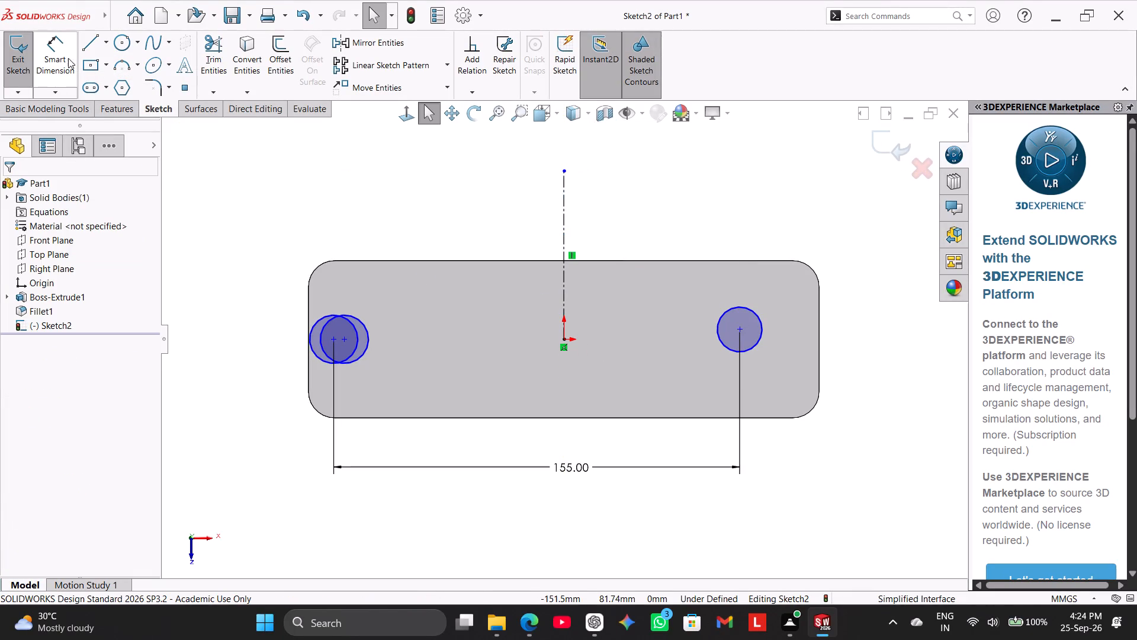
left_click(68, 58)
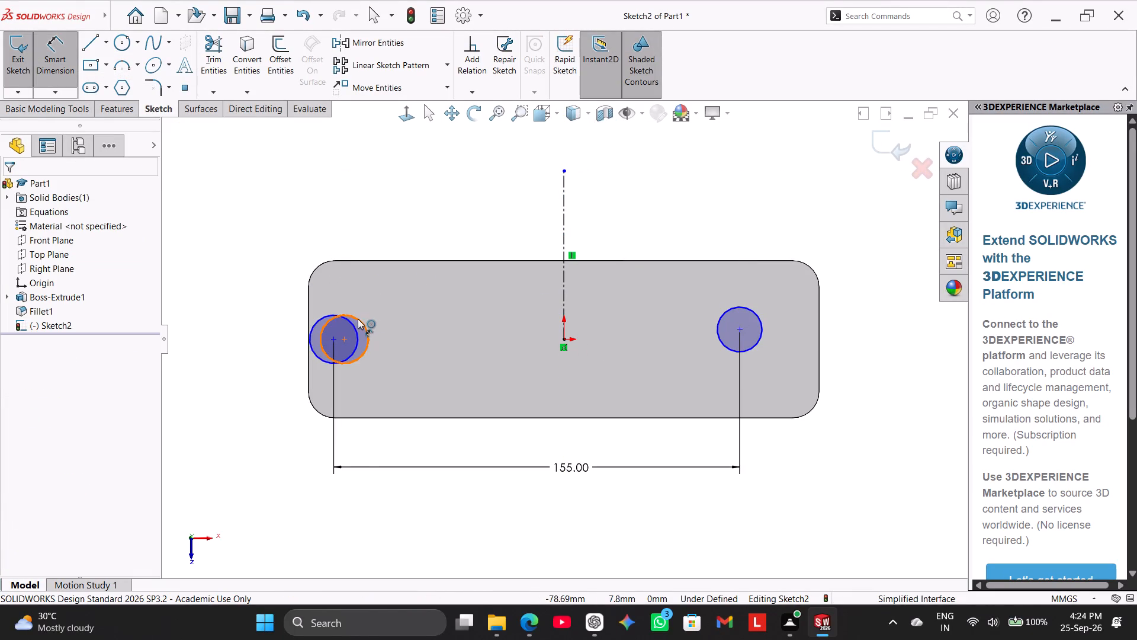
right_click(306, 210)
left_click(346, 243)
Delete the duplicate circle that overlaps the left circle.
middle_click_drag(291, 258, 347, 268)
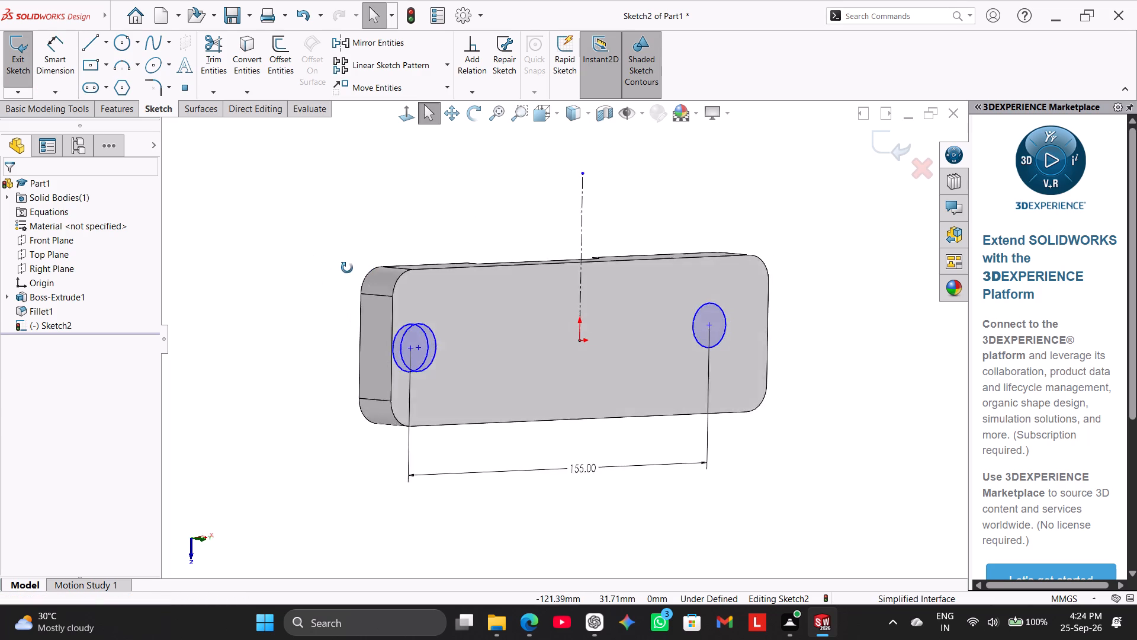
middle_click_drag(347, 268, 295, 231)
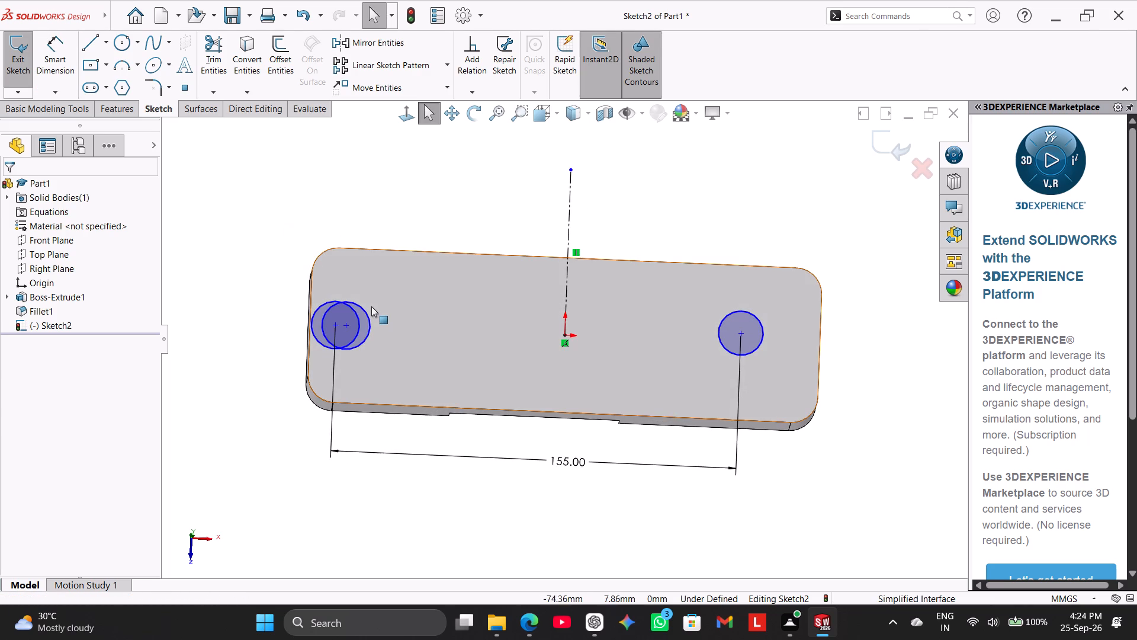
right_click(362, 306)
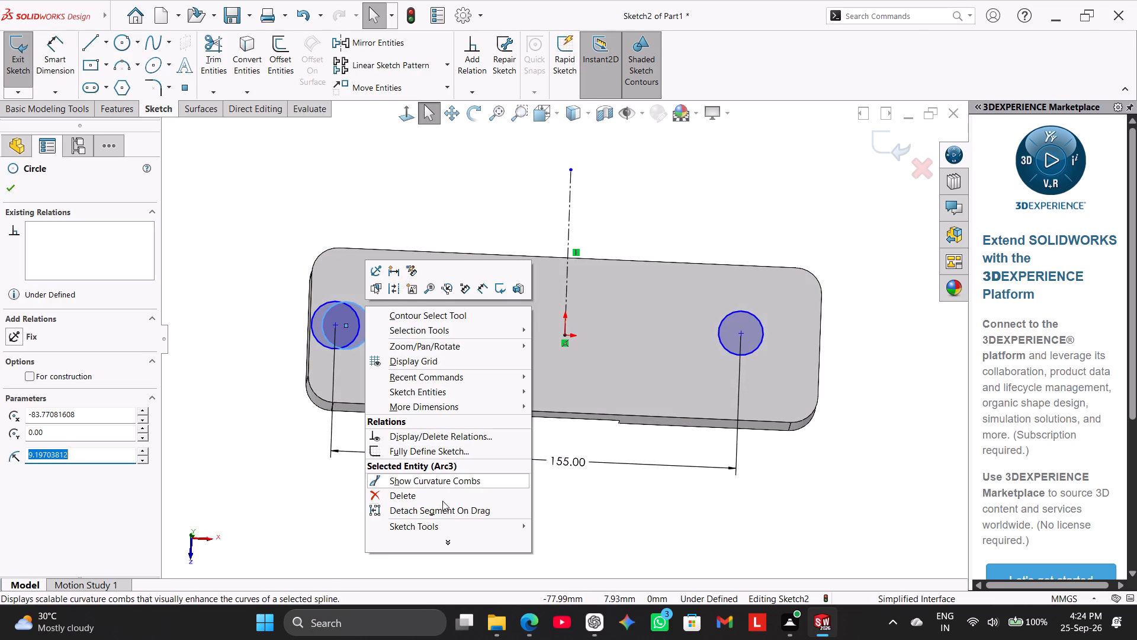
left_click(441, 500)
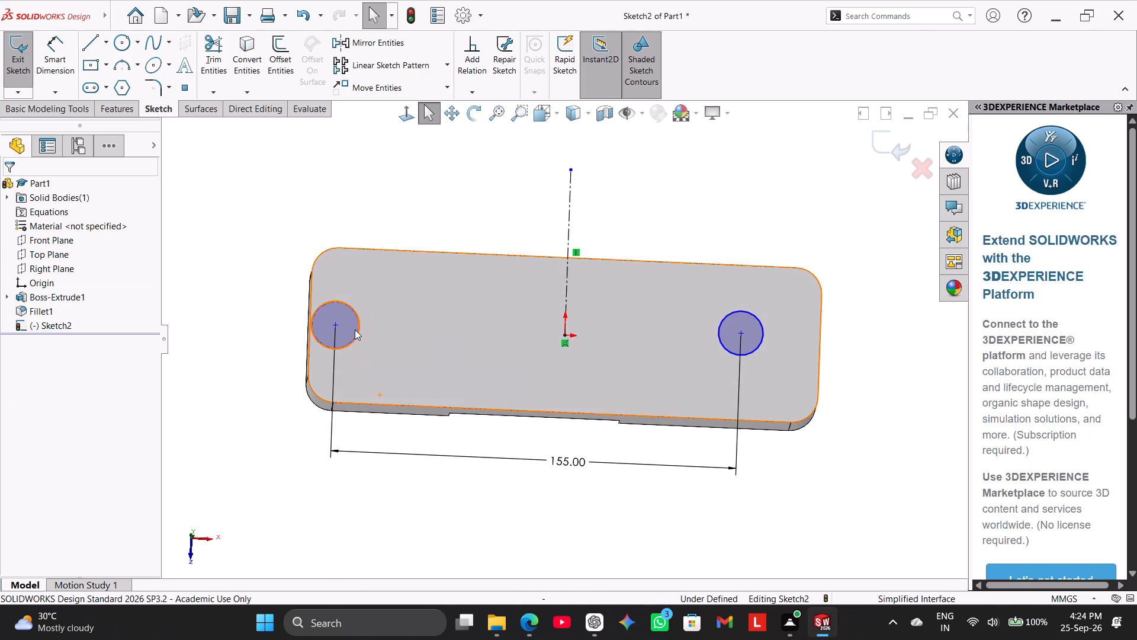
Make the left and right circles symmetric about the vertical construction line.
left_click(355, 312, "ctrl")
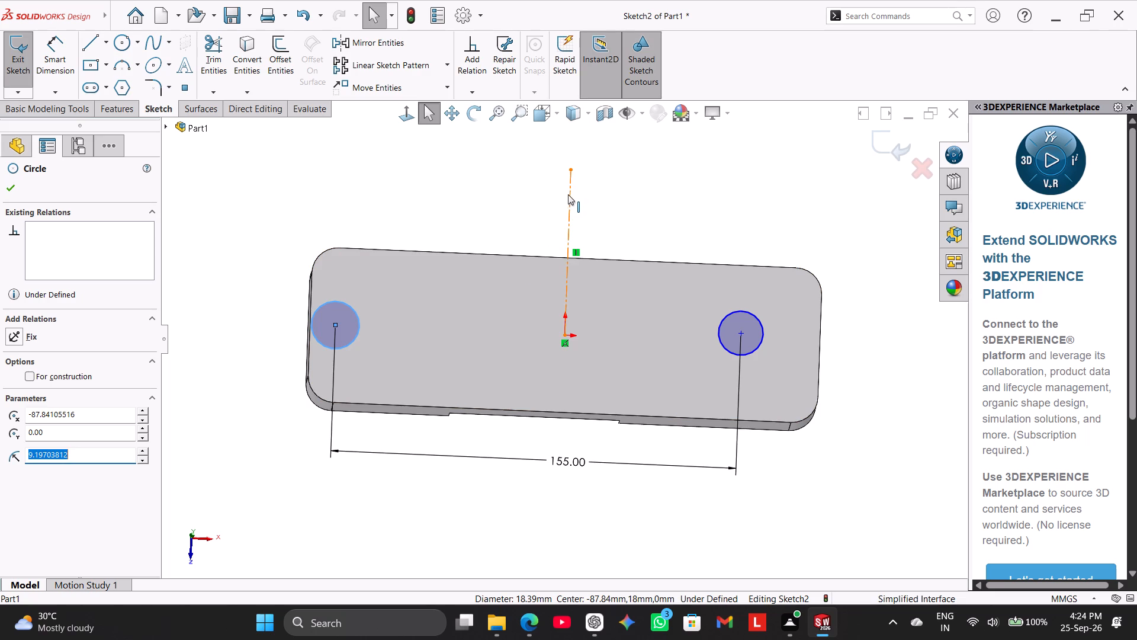
left_click(568, 192, "ctrl")
left_click(755, 315, "ctrl")
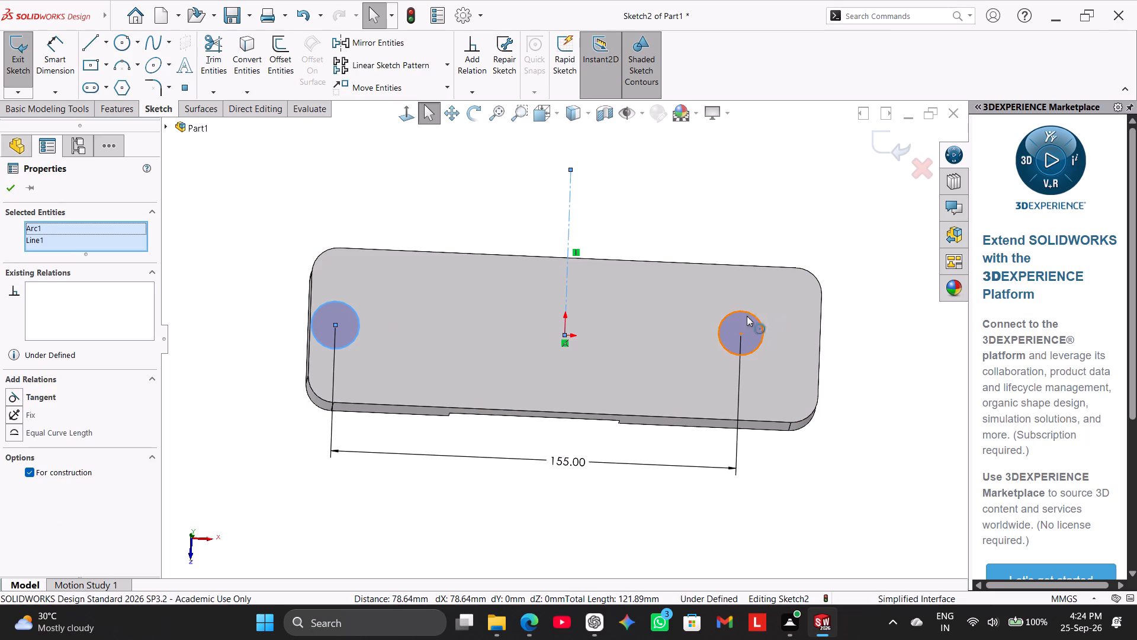
left_click(43, 404)
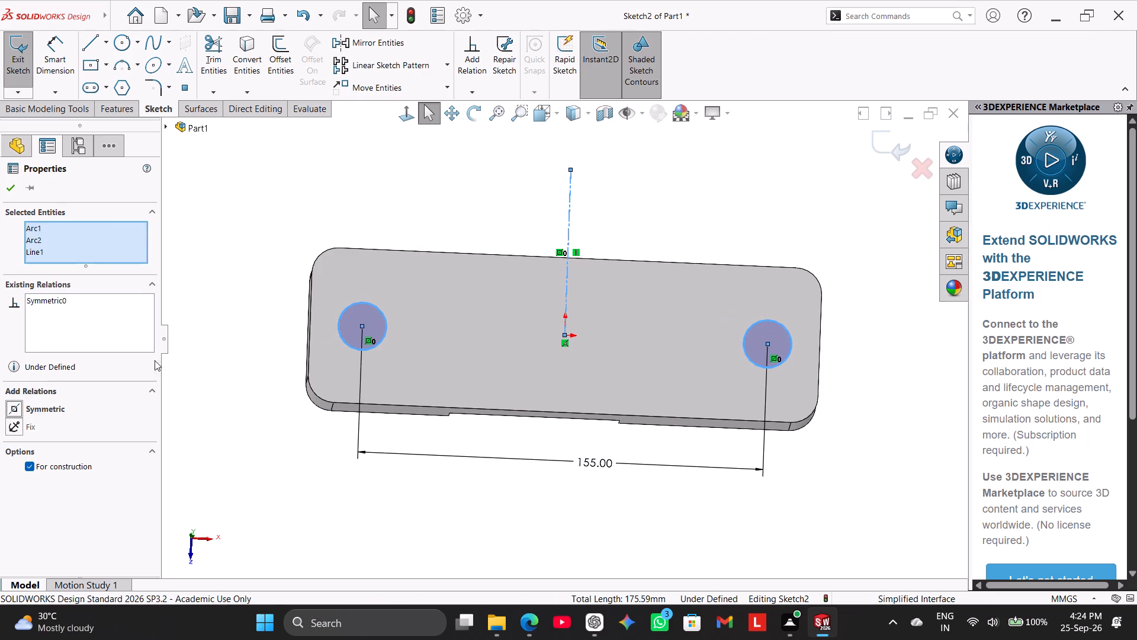
right_click(262, 213)
left_click(223, 250)
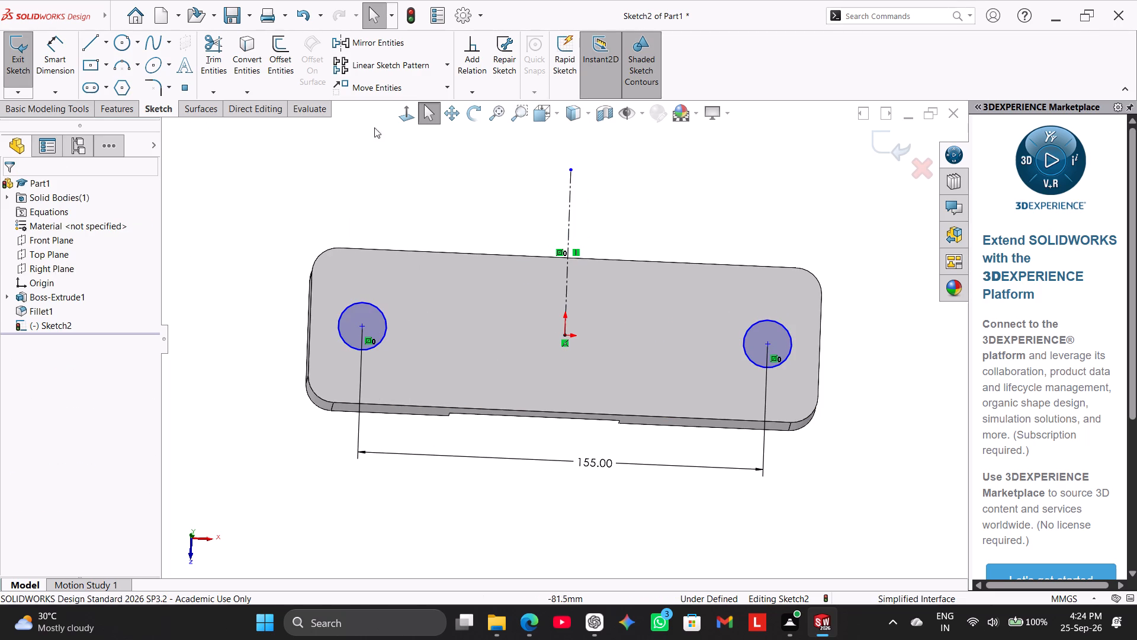
View the sketch face-on and dimension the left circle's diameter as 17 mm.
left_click(403, 117)
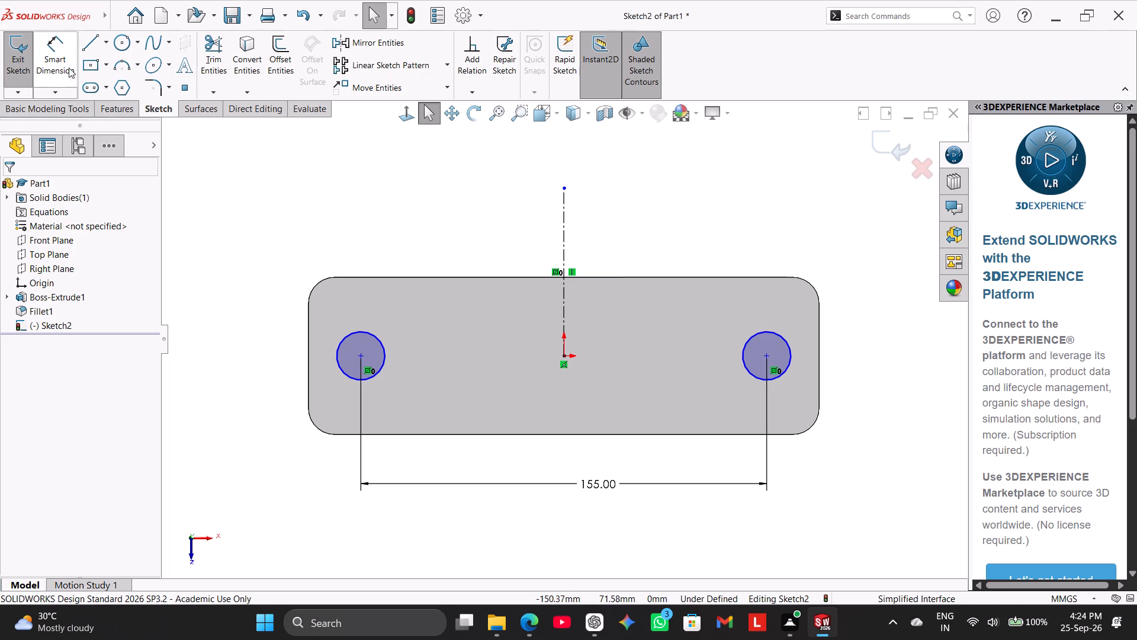
left_click_drag(65, 57, 90, 90)
left_click(365, 338)
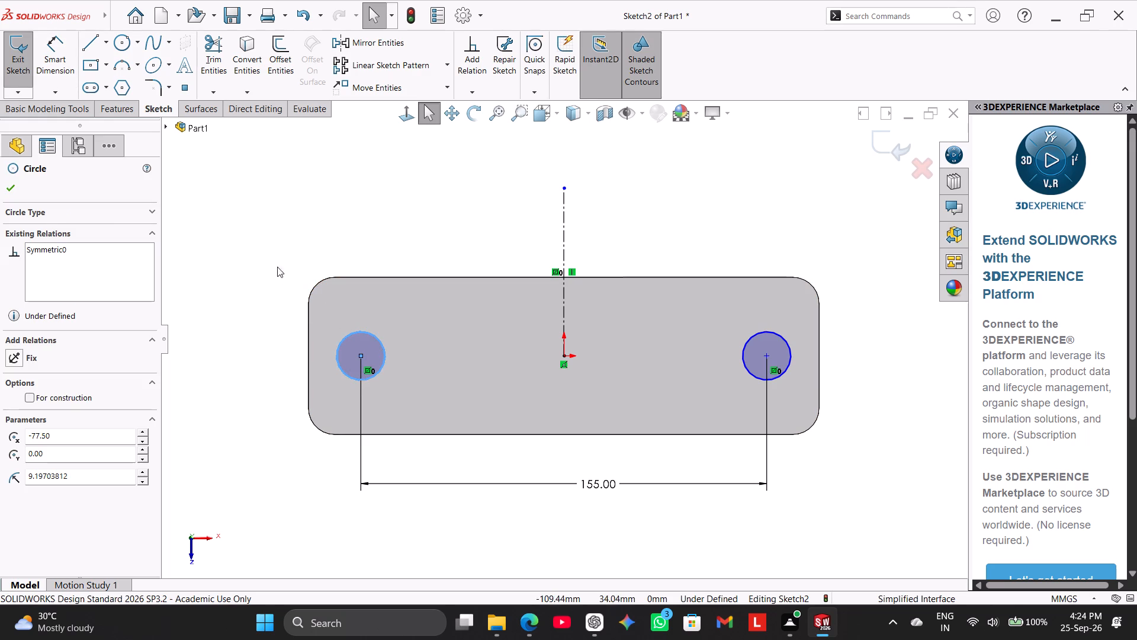
left_click(275, 273)
right_click_drag(323, 225, 324, 225)
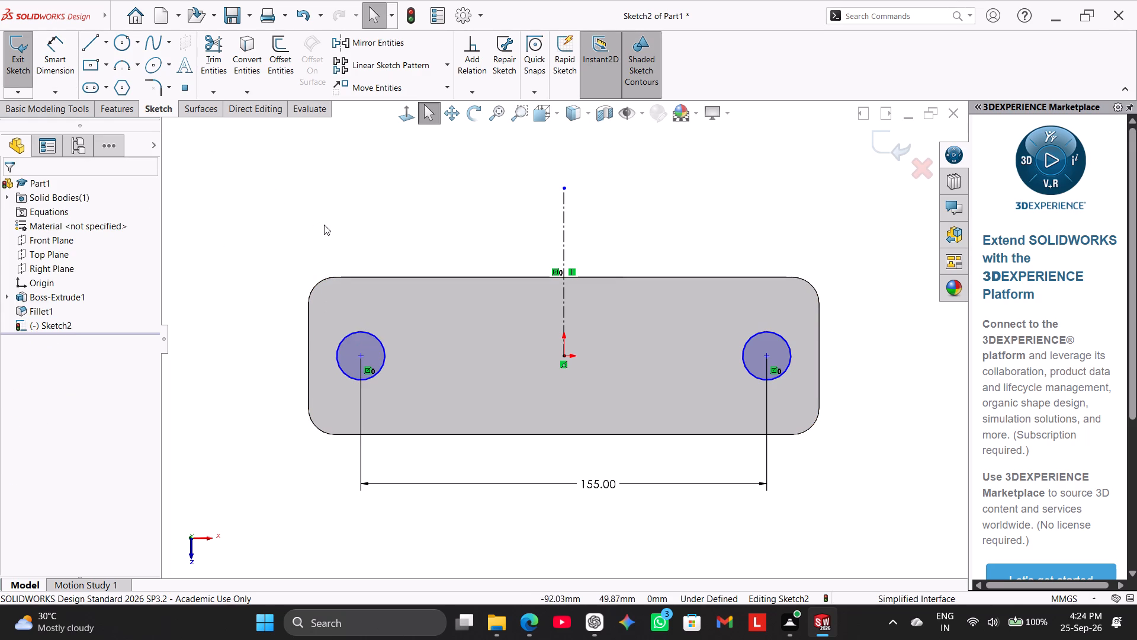
right_click_drag(324, 225, 418, 222)
left_click(365, 331)
left_click(277, 222)
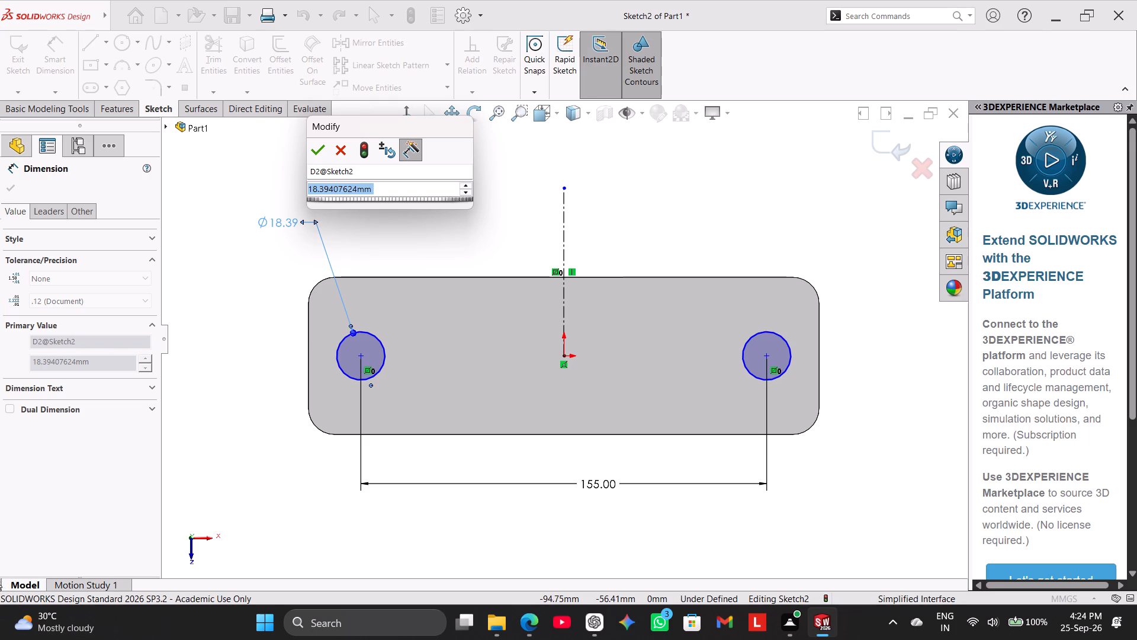
type("17")
key("Return")
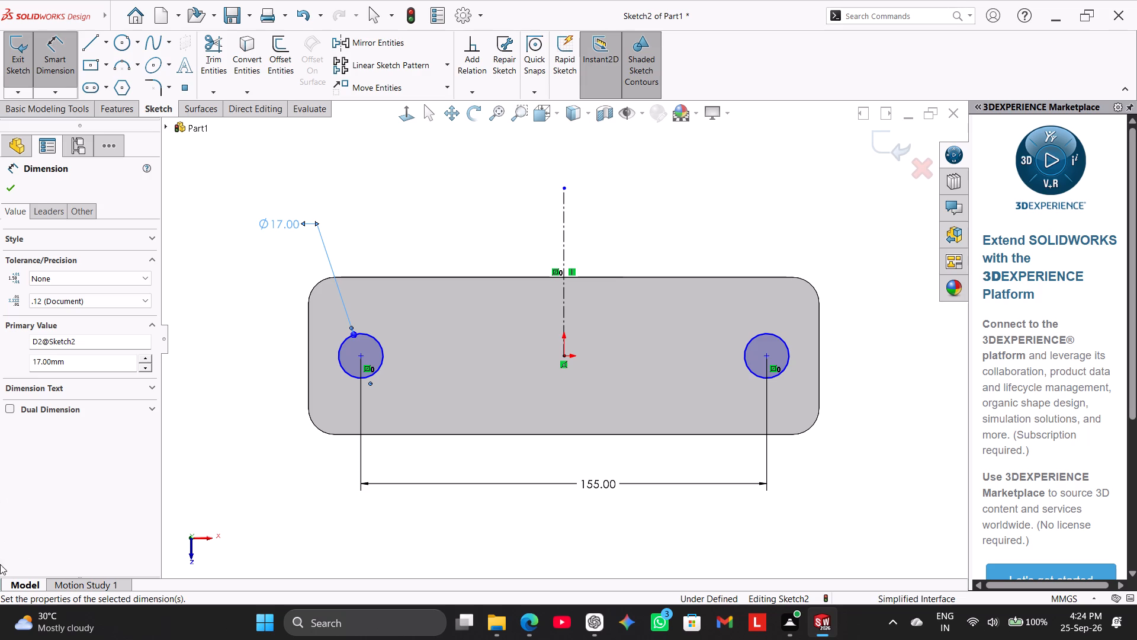
left_click(5, 193)
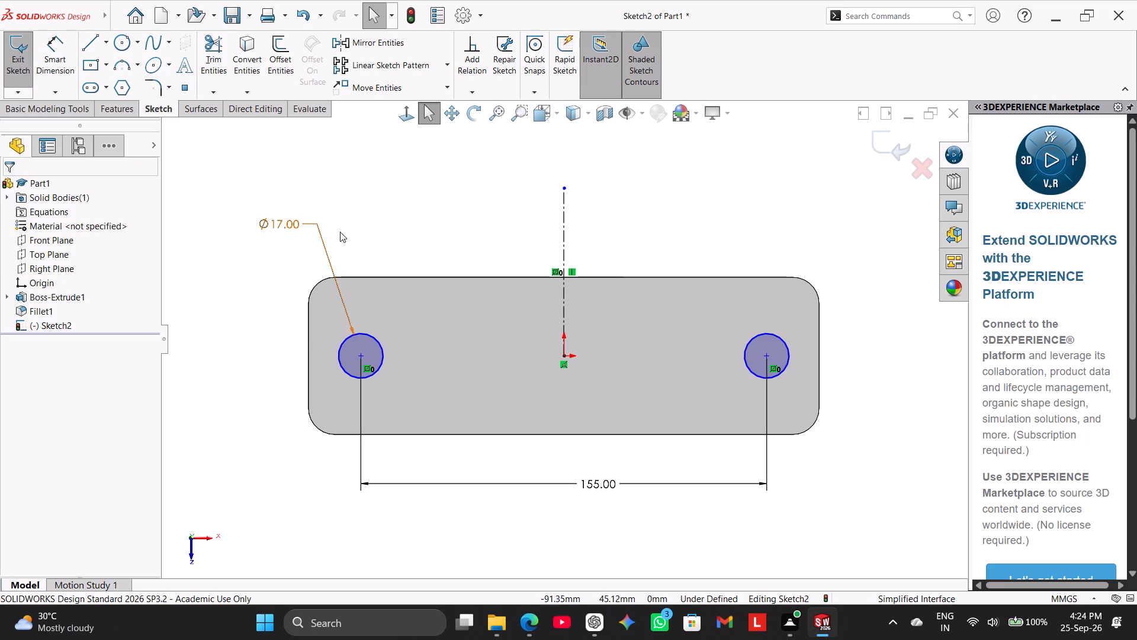
left_click(431, 185)
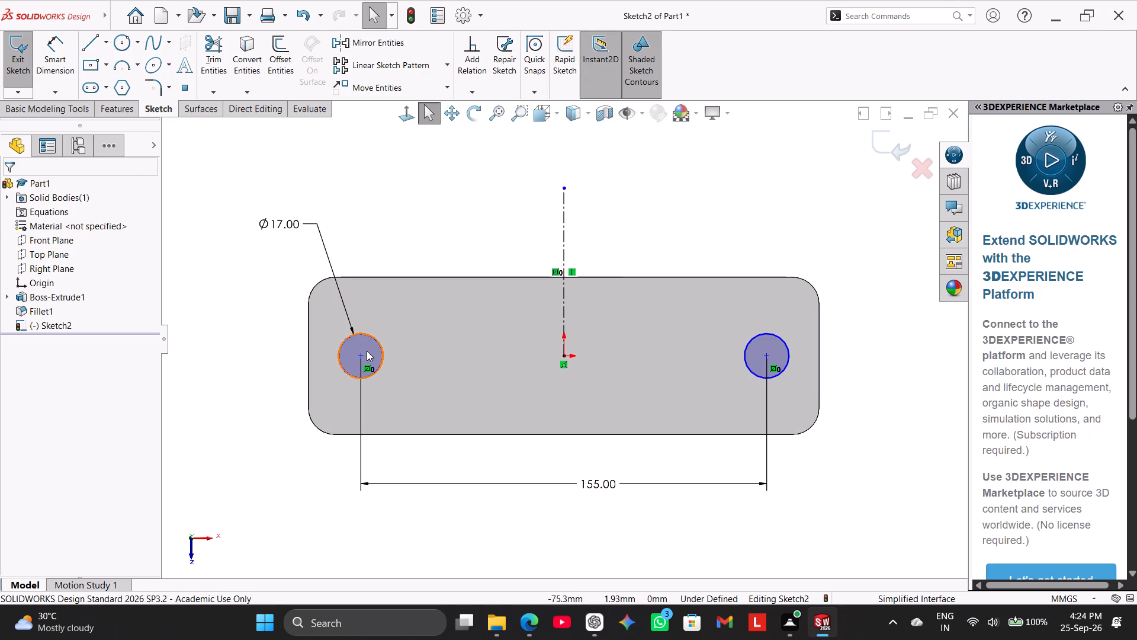
Add a horizontal relation between the left circle's centre and the origin.
left_click(360, 357)
left_click(563, 356, "ctrl")
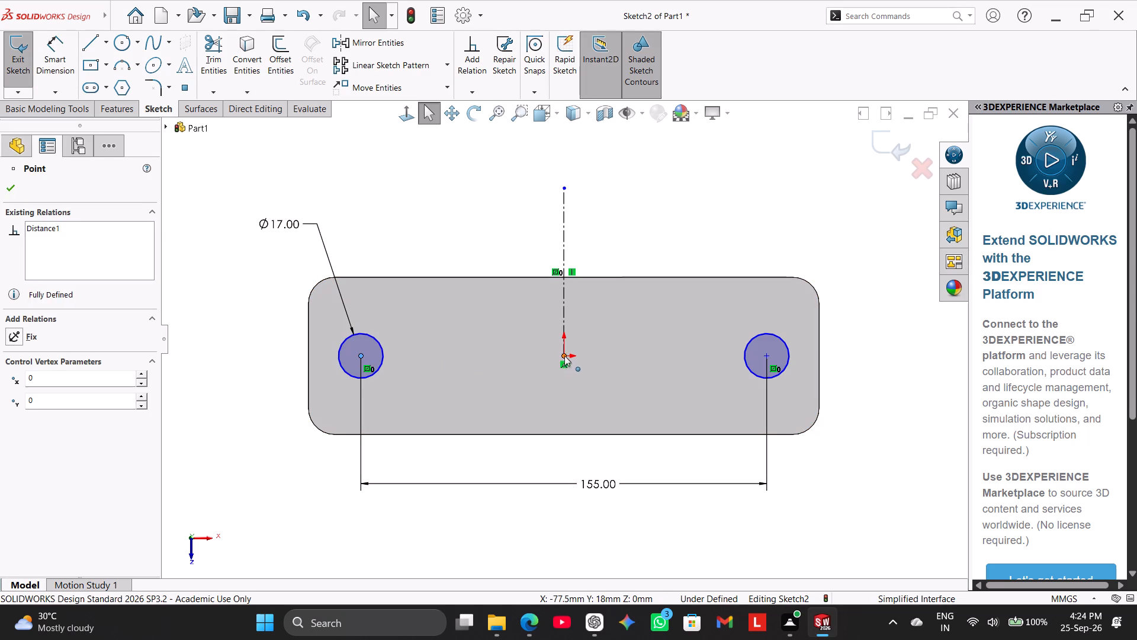
left_click(24, 396)
left_click(350, 185)
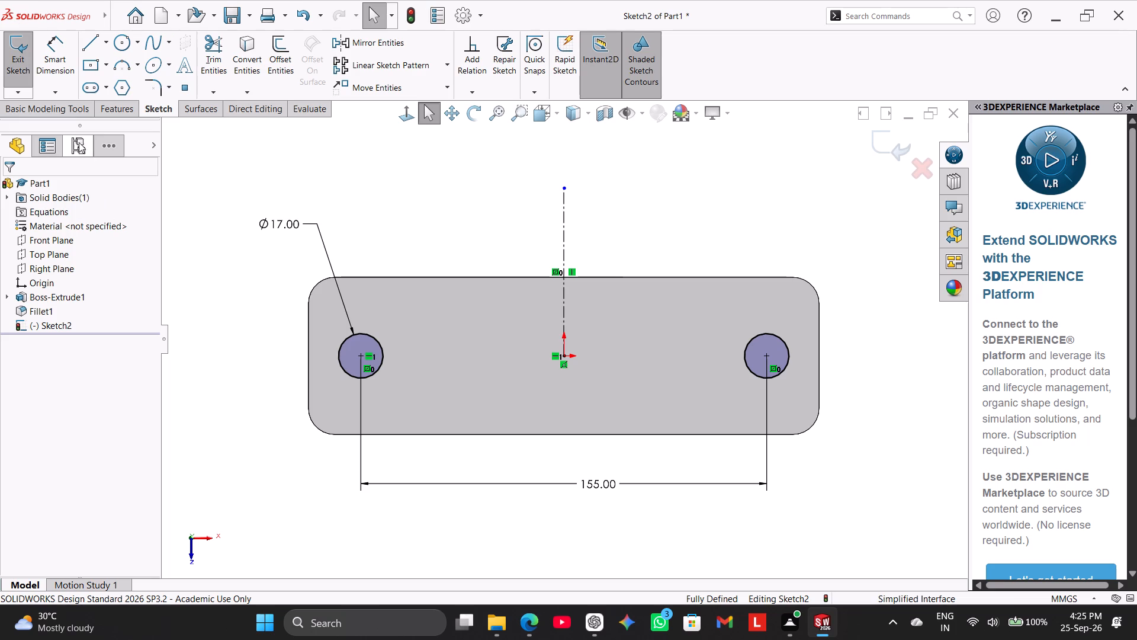
Exit the sketch and cut both circles through the block with Extruded Cut, using the Up To Next end condition.
left_click(17, 72)
left_click(214, 67)
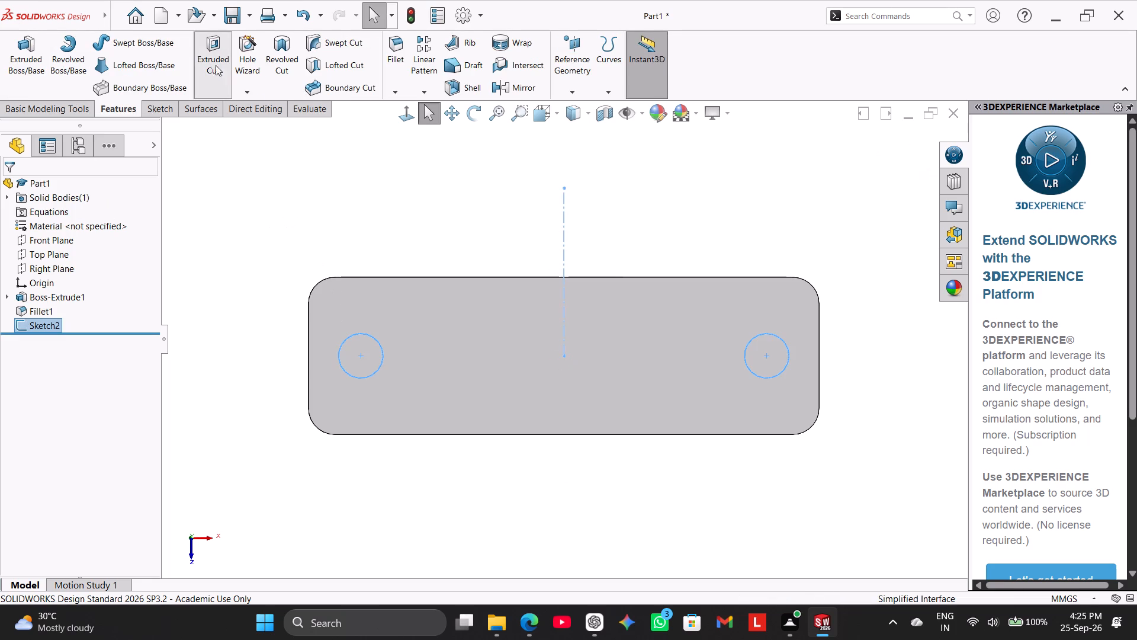
middle_click_drag(309, 236, 335, 101)
key("0")
key("0")
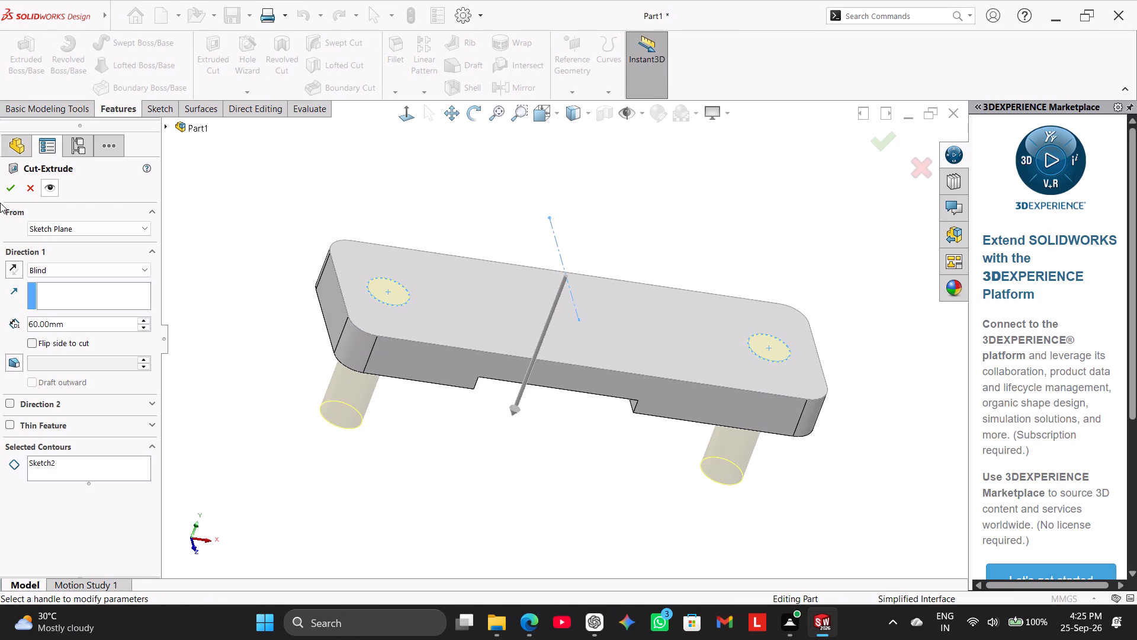
left_click(76, 265)
left_click(83, 312)
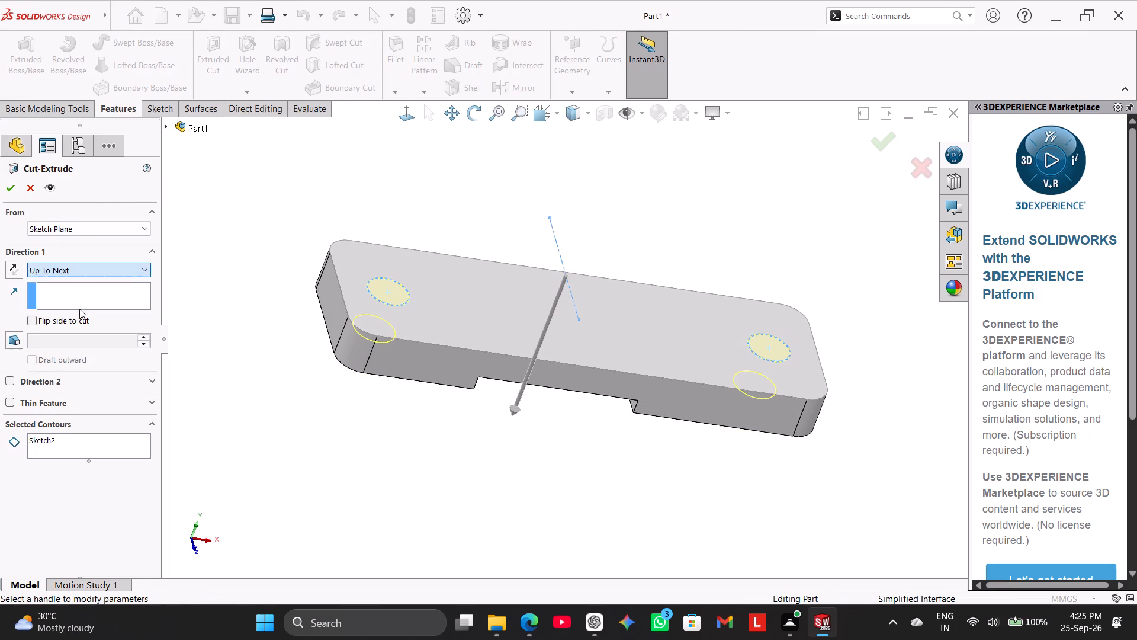
left_click(2, 187)
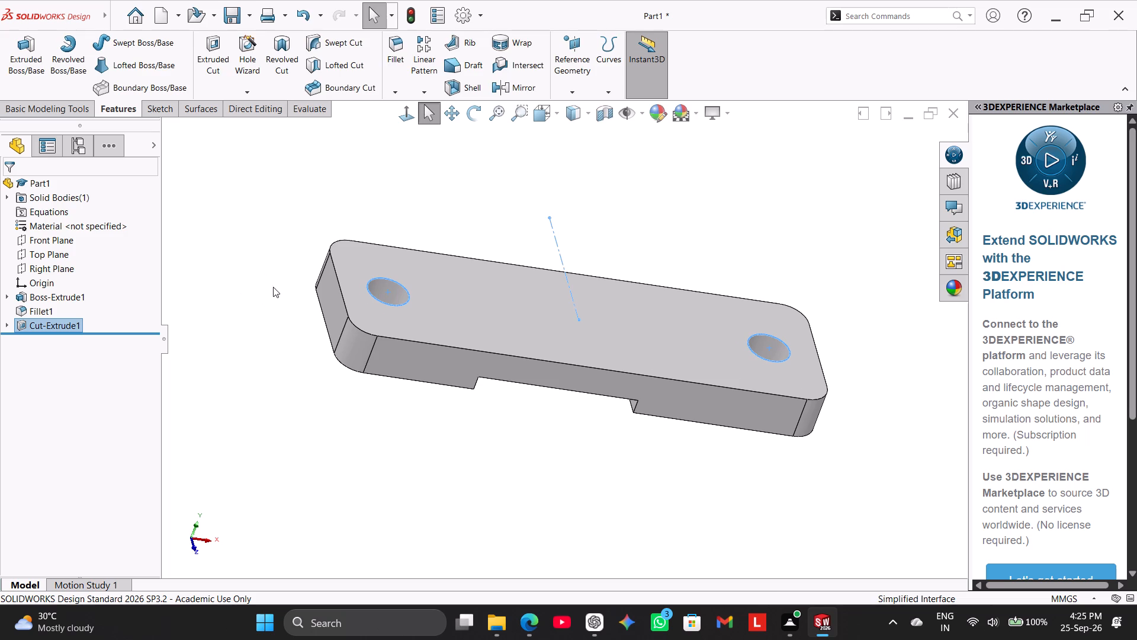
Orient the part to the isometric view with nothing selected.
middle_click_drag(273, 290, 262, 299)
right_click_drag(242, 300, 324, 171)
left_click(253, 223)
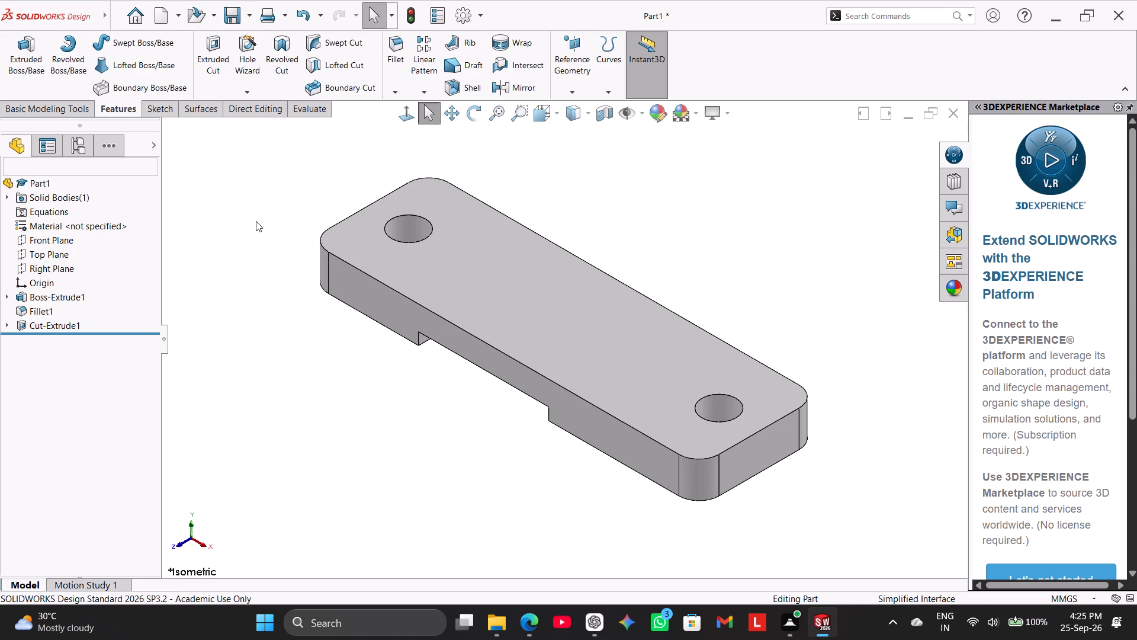
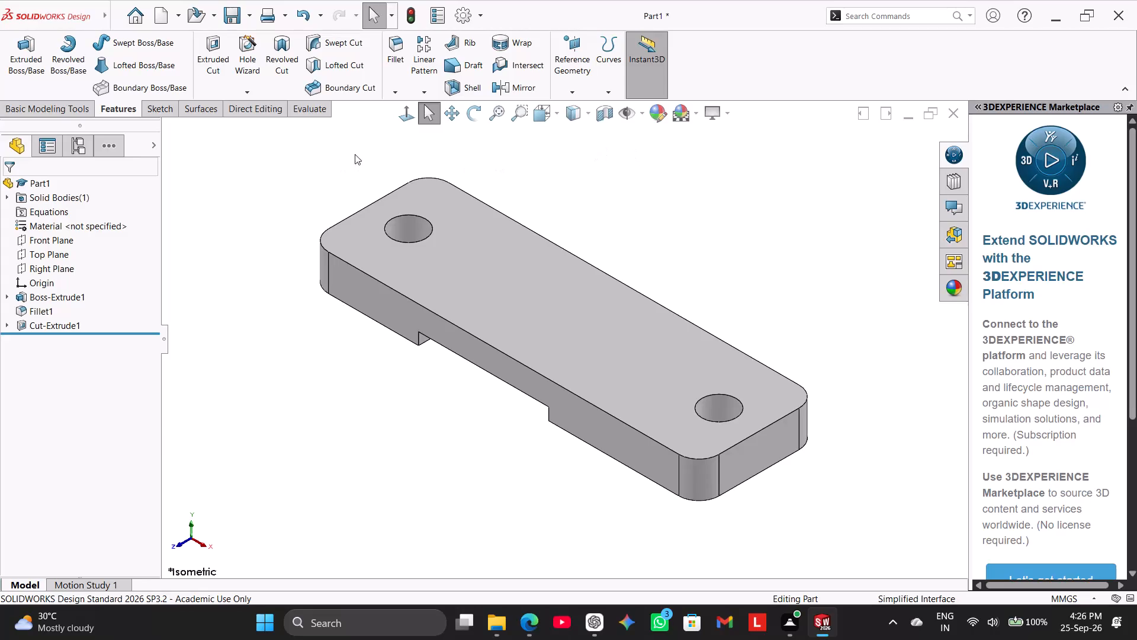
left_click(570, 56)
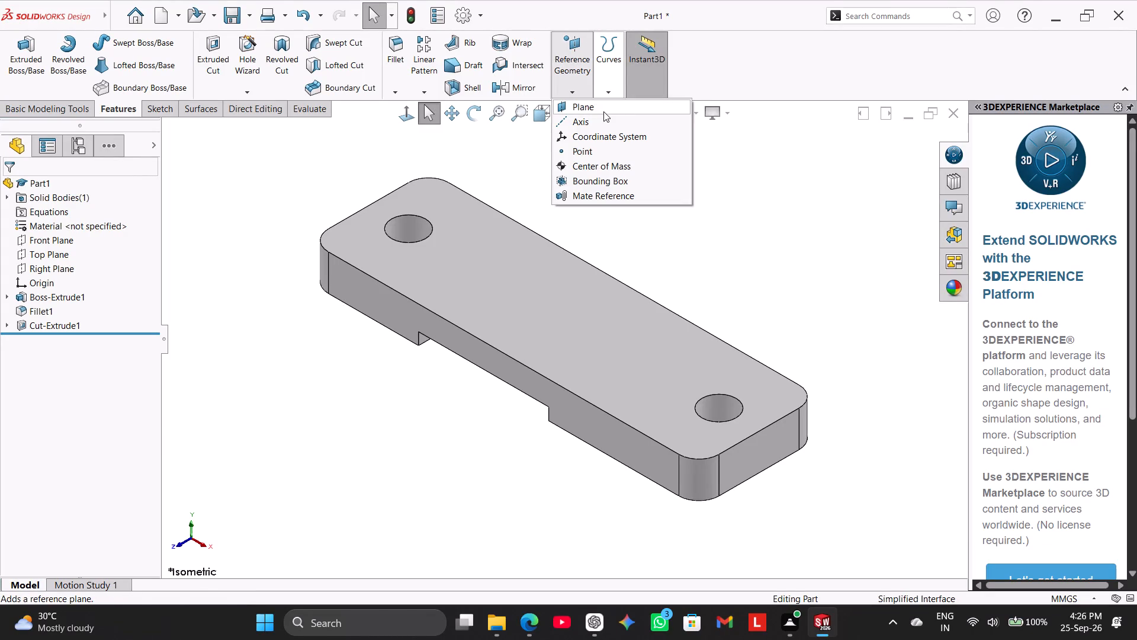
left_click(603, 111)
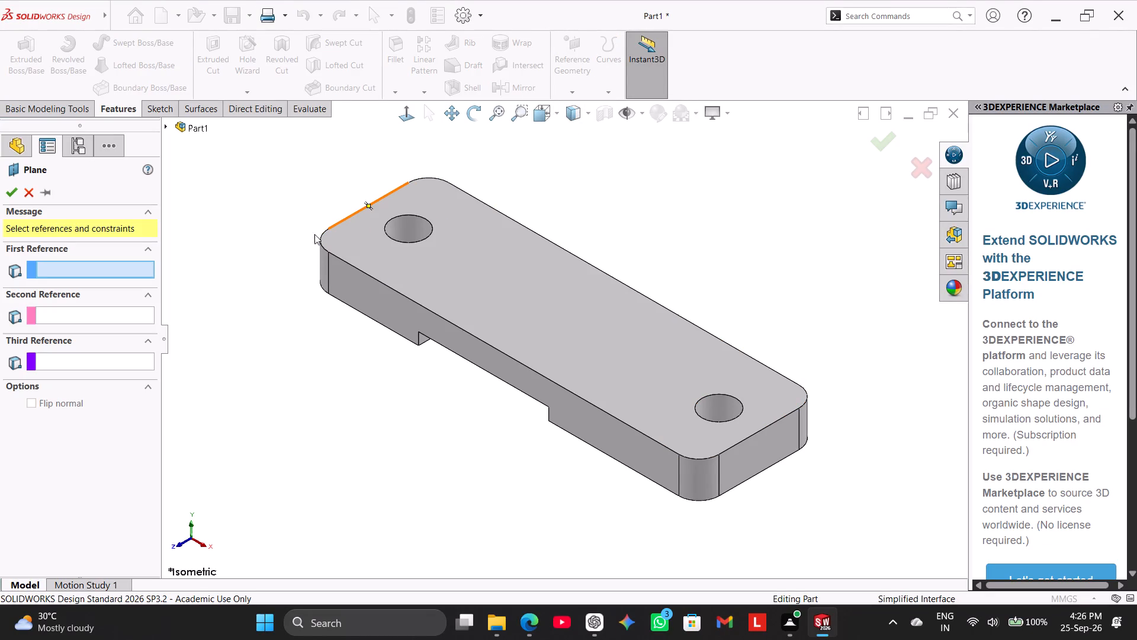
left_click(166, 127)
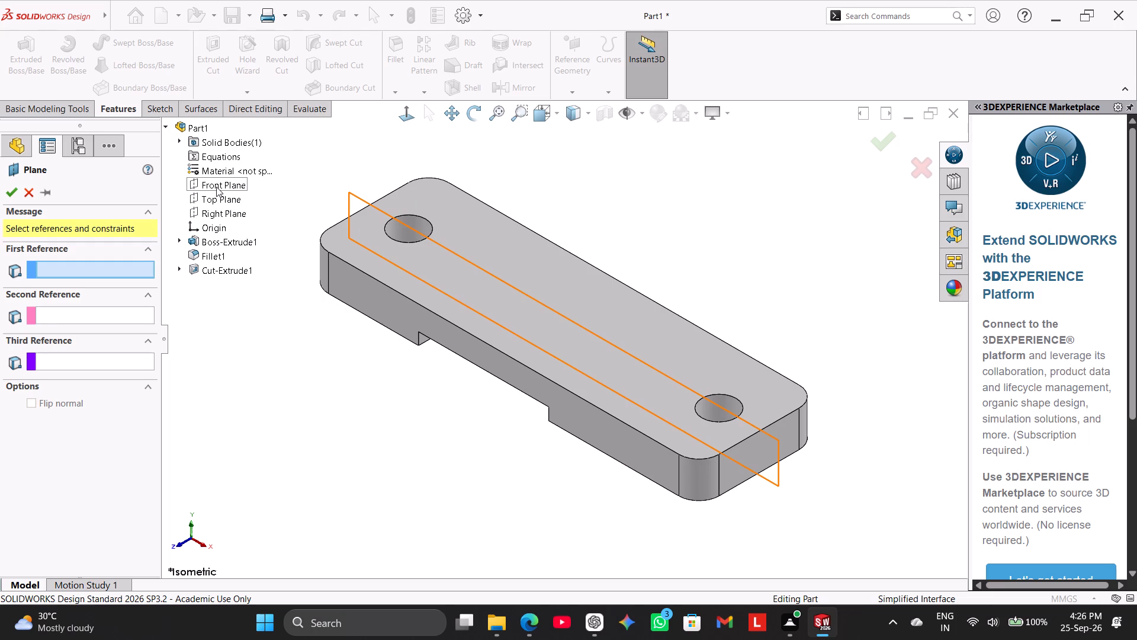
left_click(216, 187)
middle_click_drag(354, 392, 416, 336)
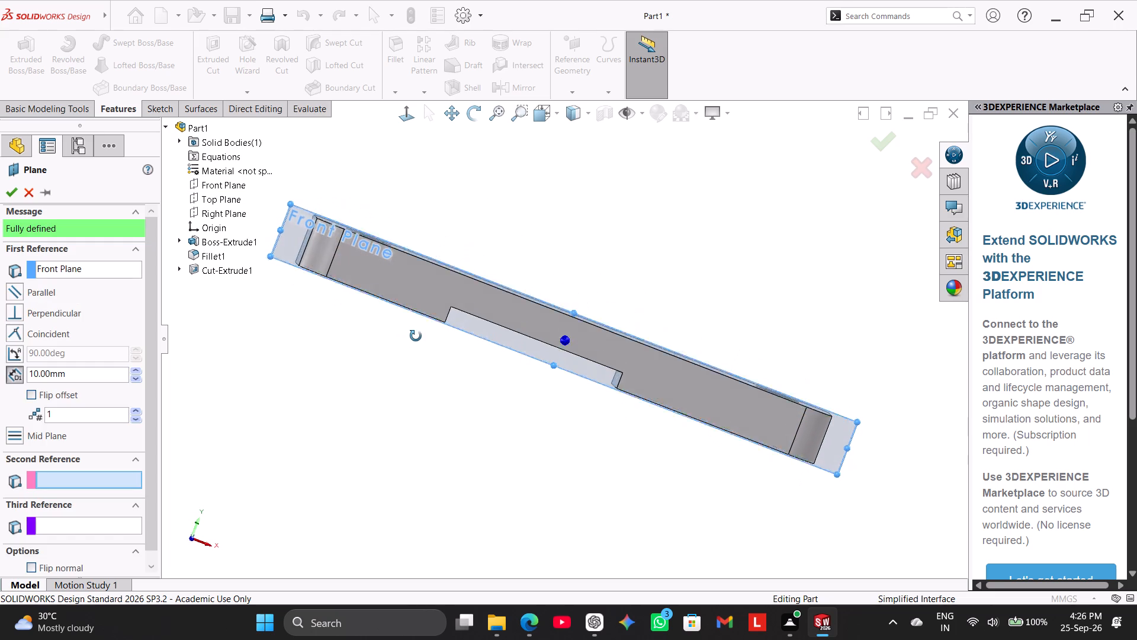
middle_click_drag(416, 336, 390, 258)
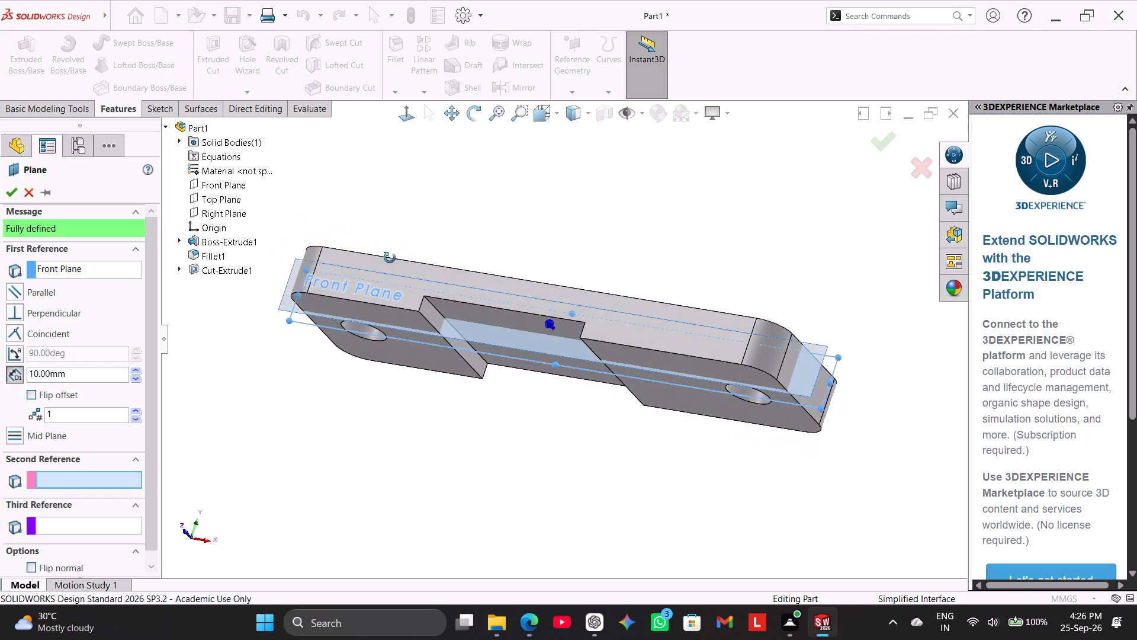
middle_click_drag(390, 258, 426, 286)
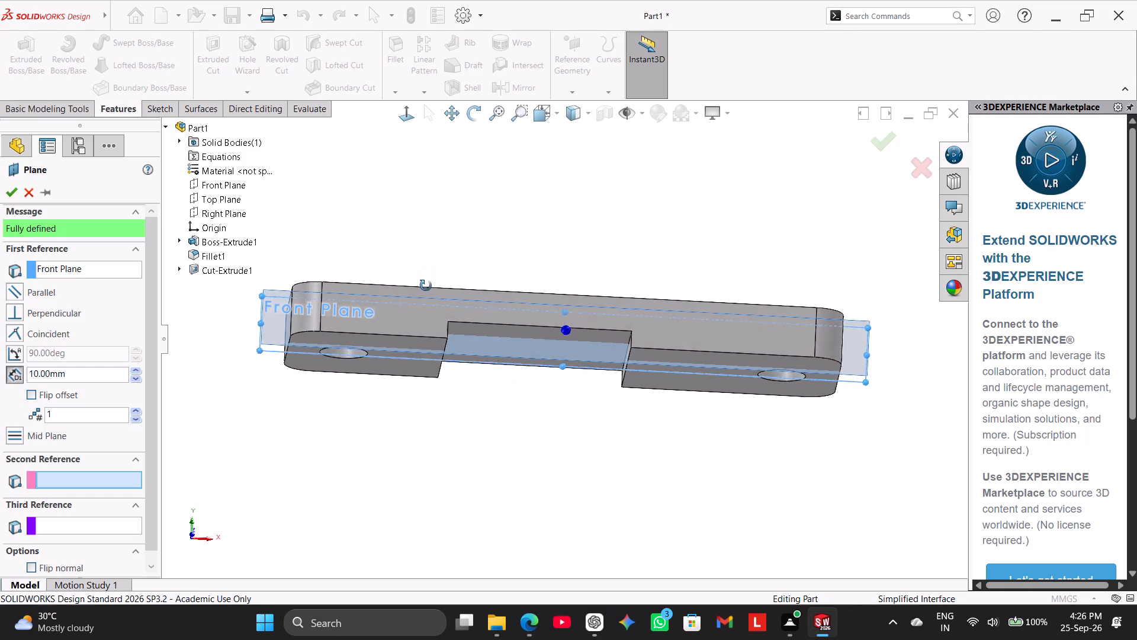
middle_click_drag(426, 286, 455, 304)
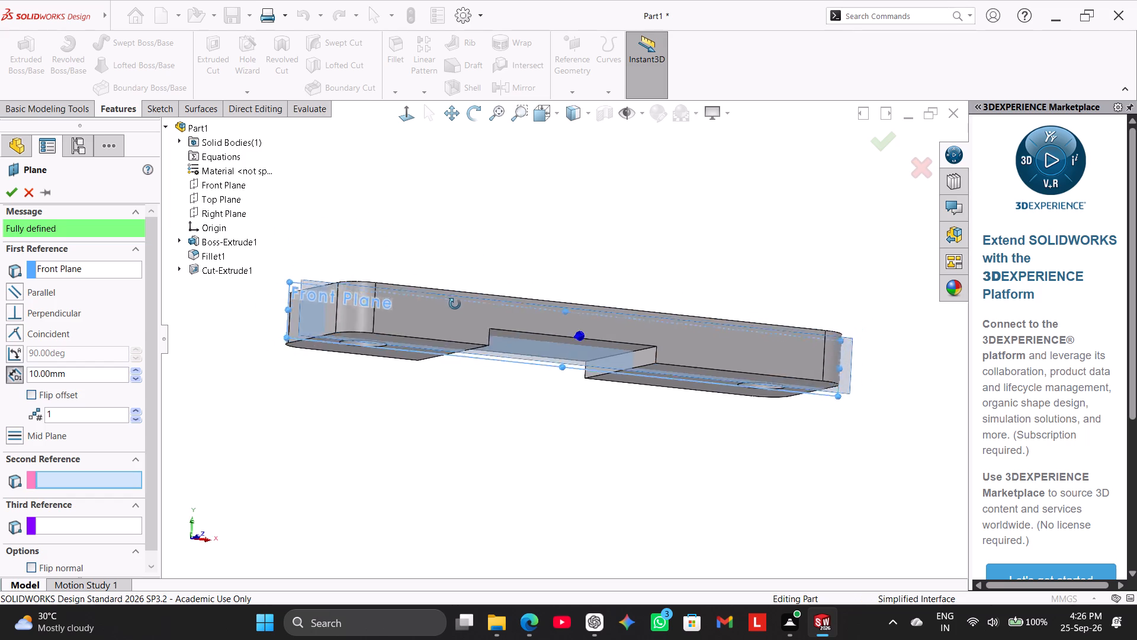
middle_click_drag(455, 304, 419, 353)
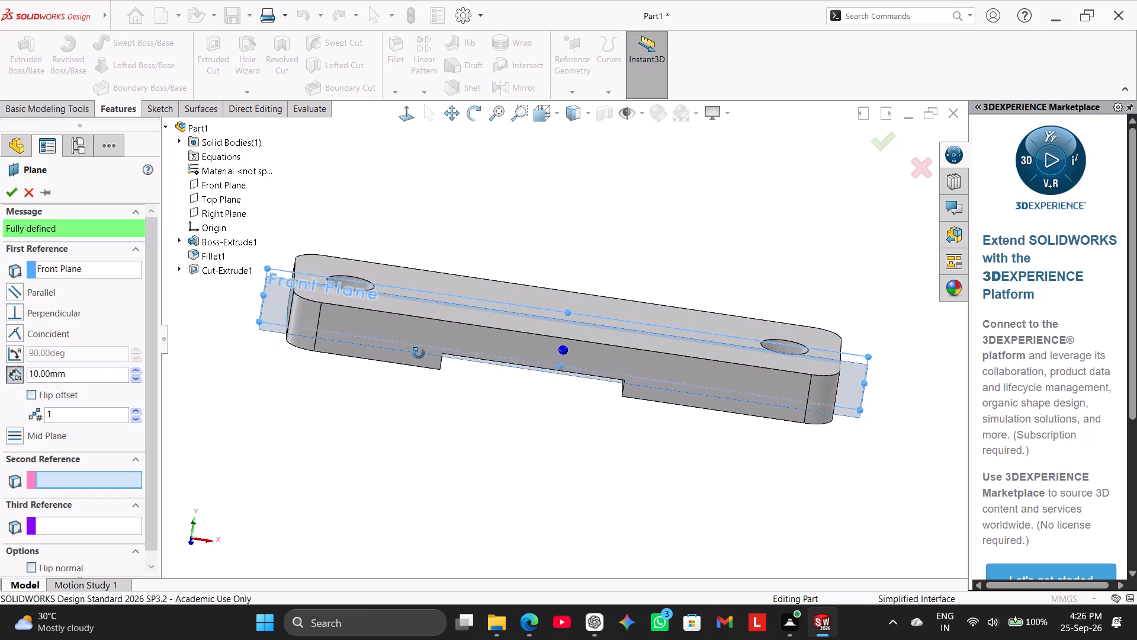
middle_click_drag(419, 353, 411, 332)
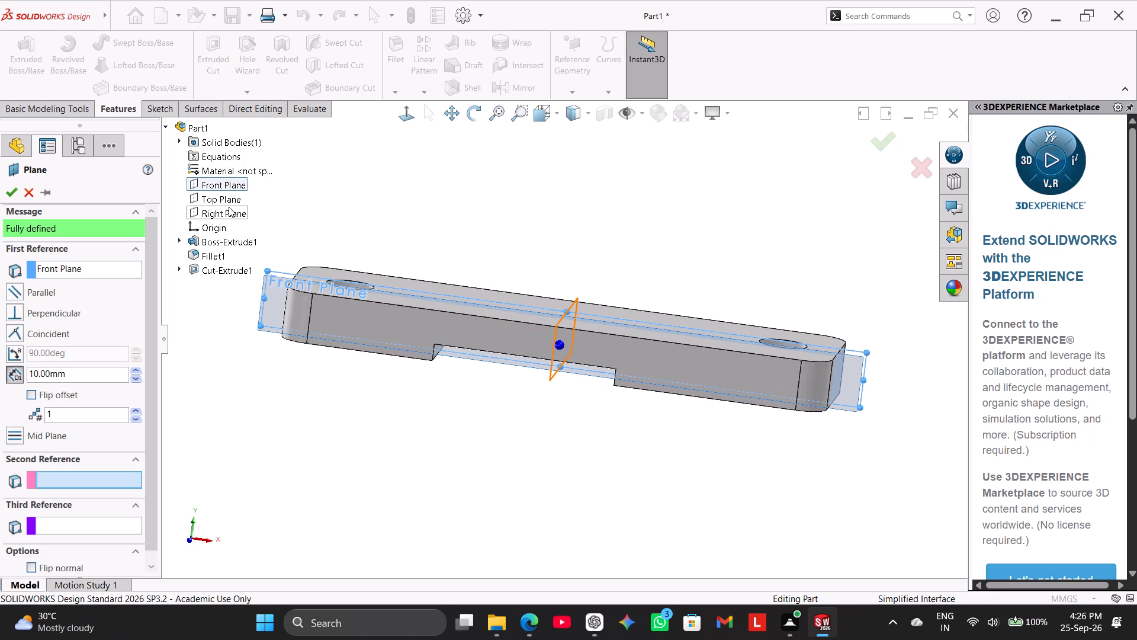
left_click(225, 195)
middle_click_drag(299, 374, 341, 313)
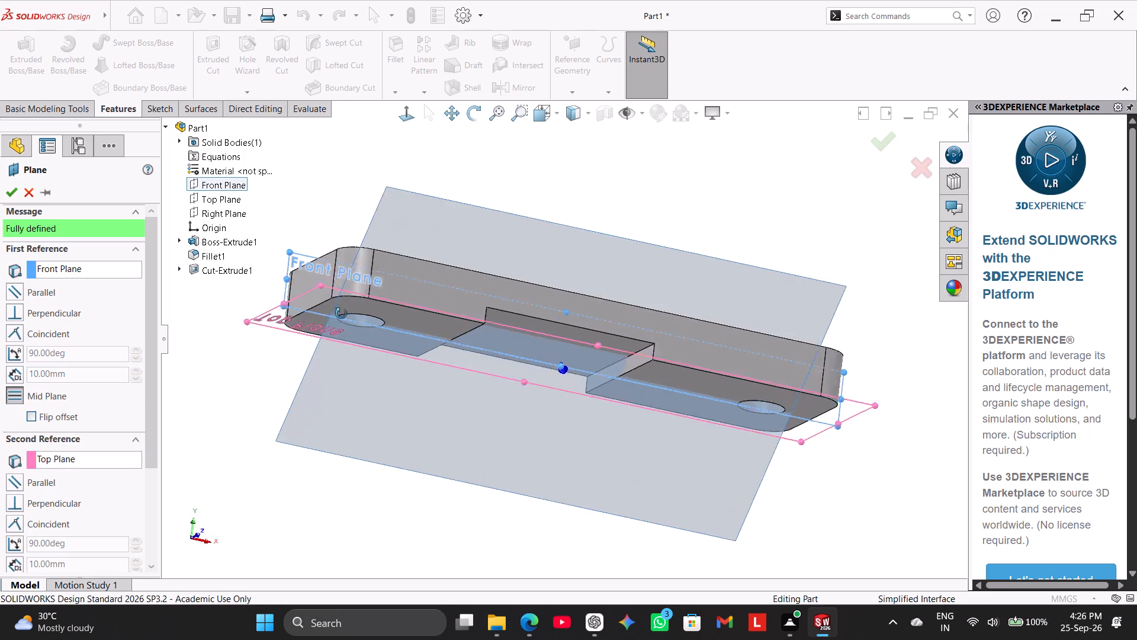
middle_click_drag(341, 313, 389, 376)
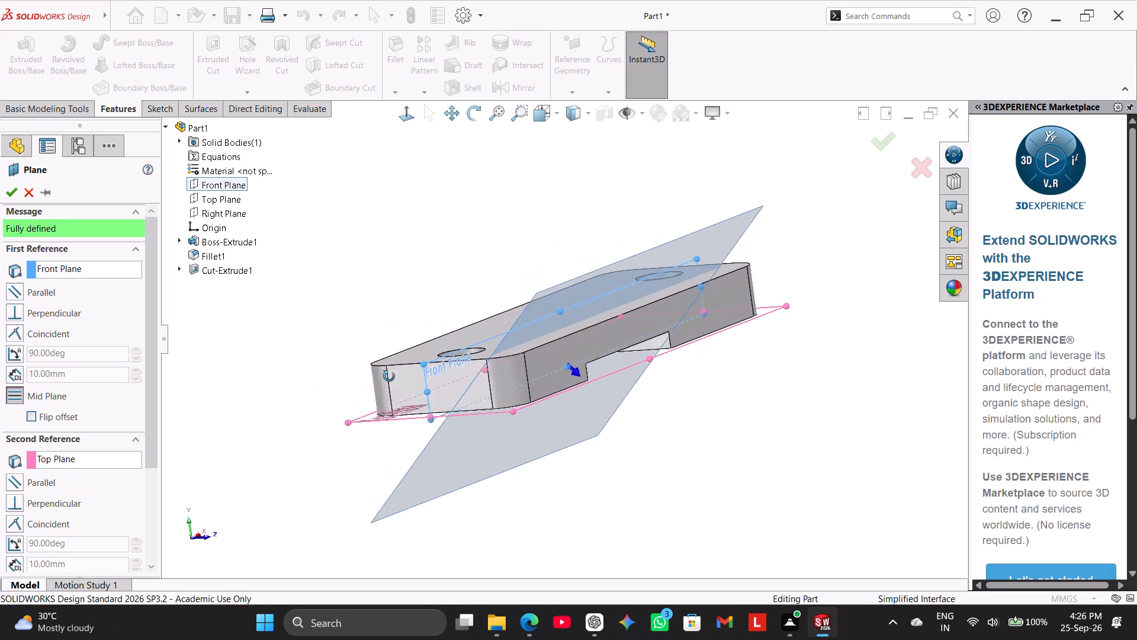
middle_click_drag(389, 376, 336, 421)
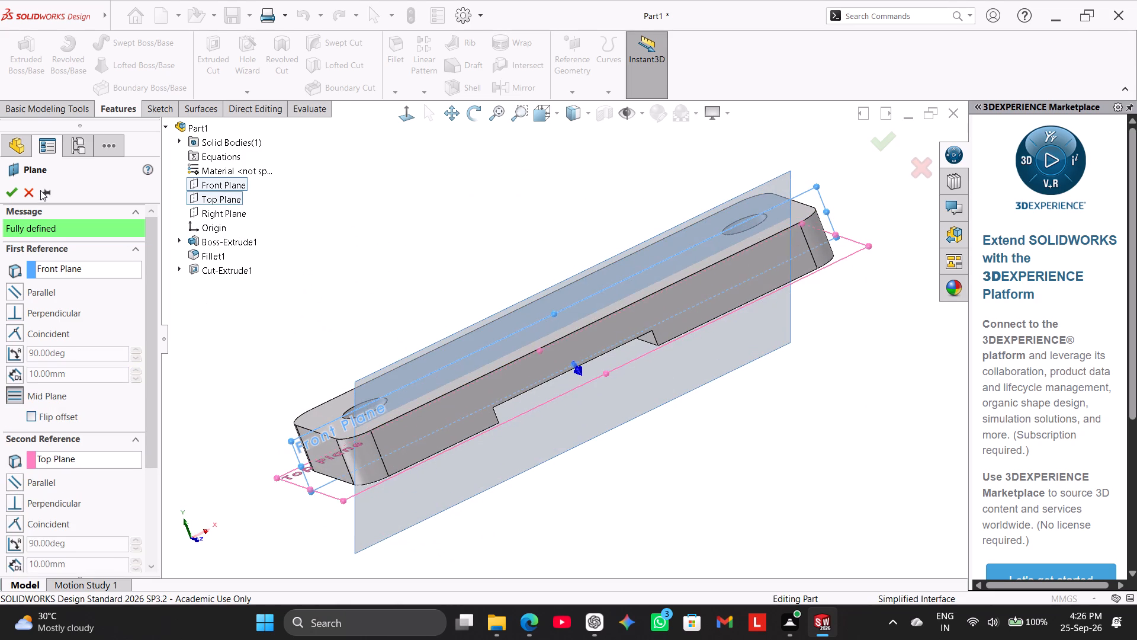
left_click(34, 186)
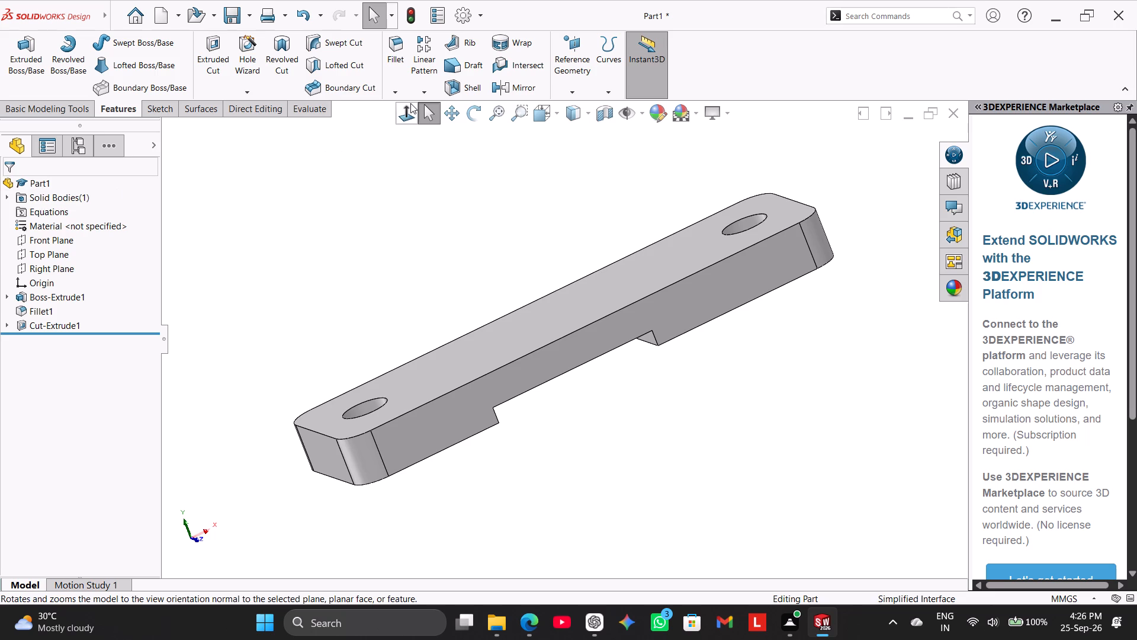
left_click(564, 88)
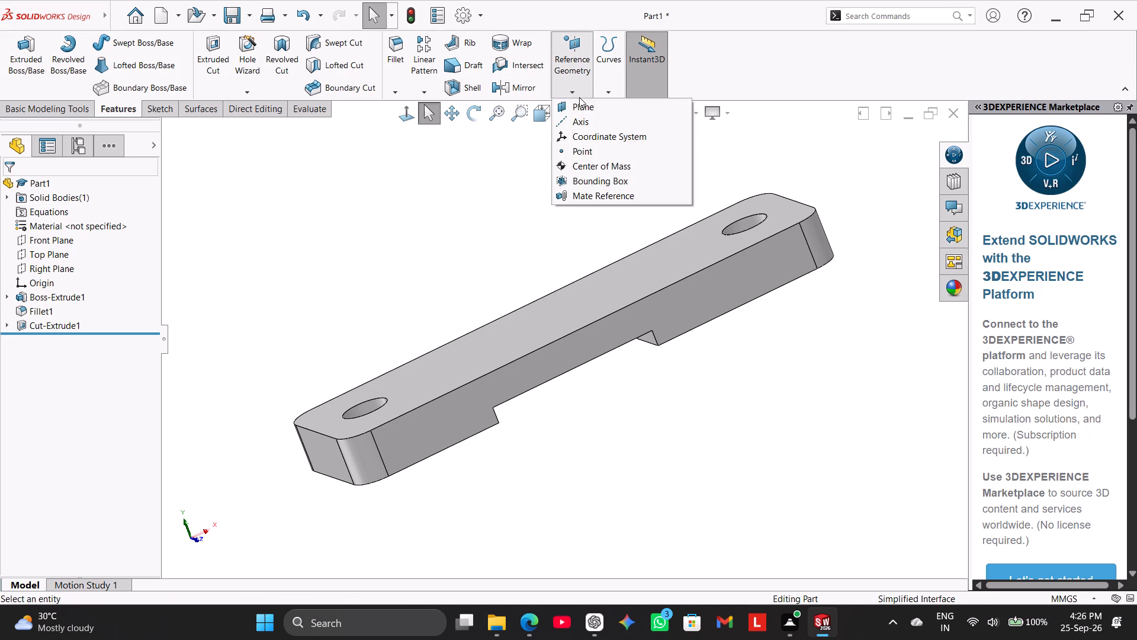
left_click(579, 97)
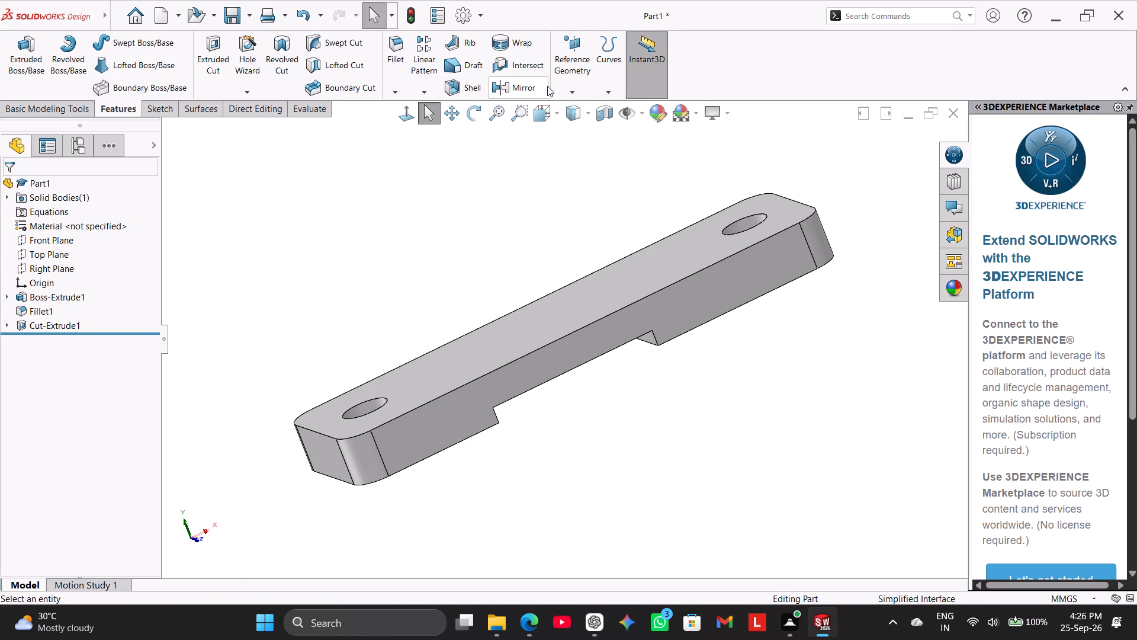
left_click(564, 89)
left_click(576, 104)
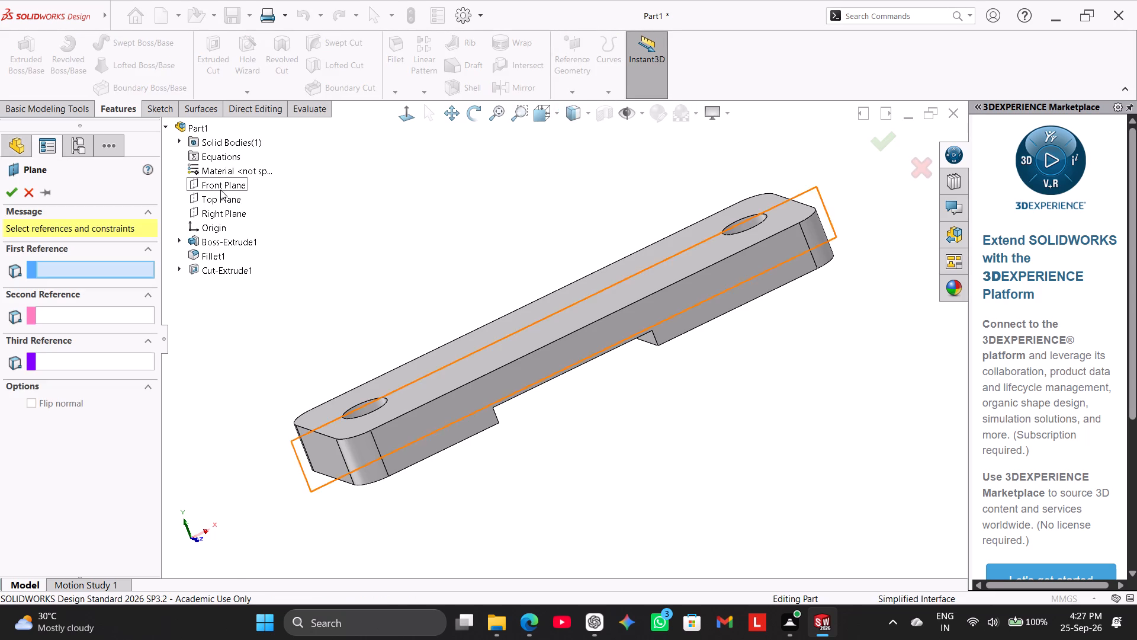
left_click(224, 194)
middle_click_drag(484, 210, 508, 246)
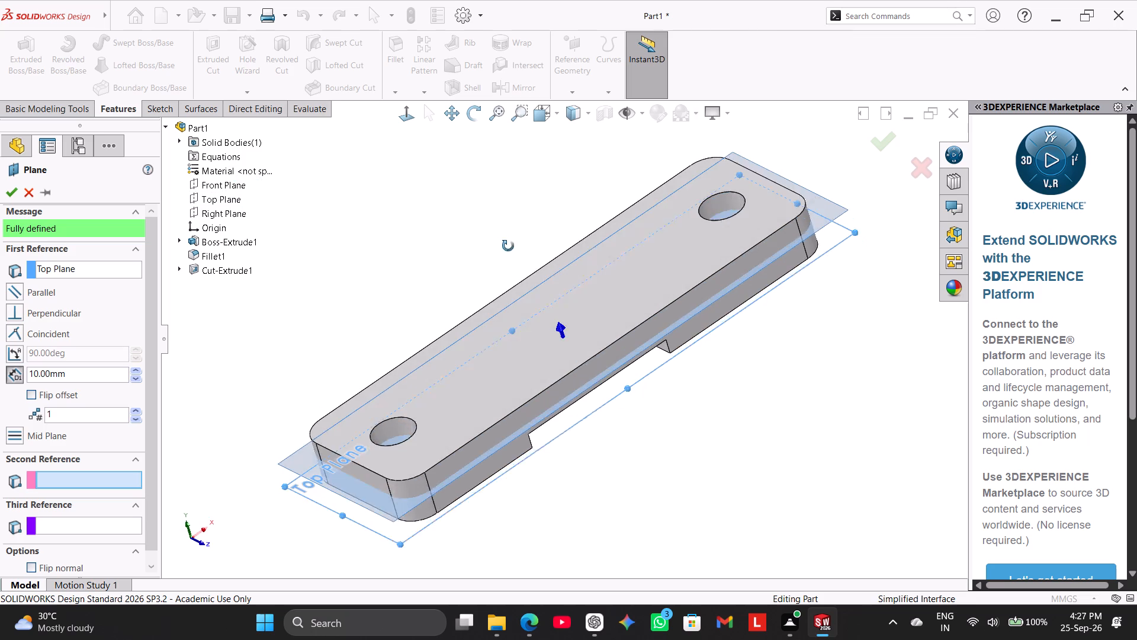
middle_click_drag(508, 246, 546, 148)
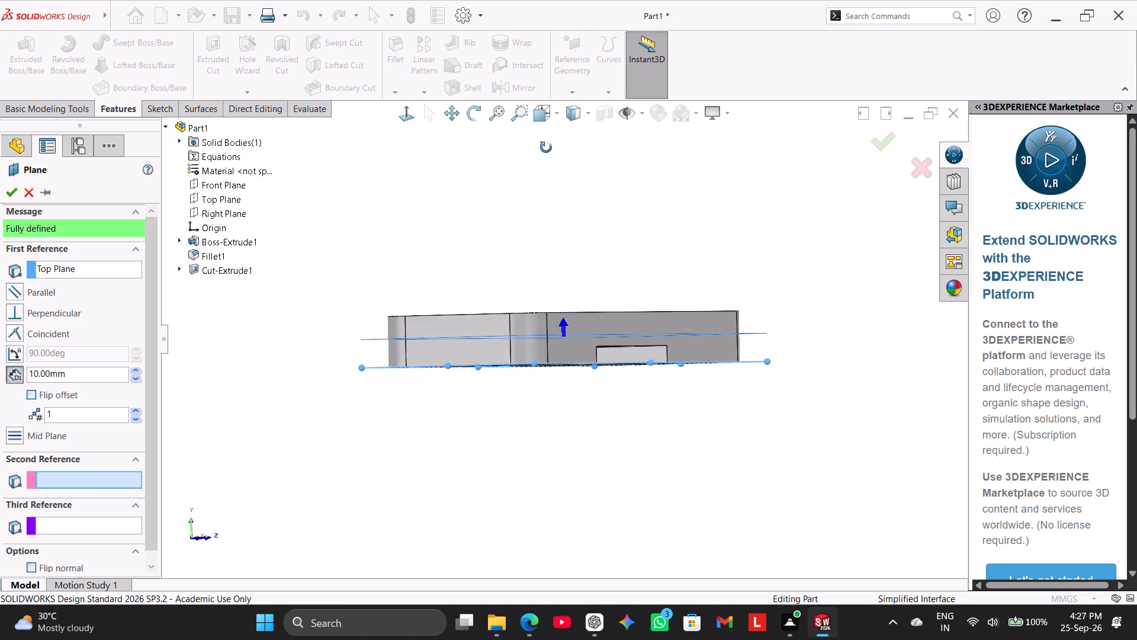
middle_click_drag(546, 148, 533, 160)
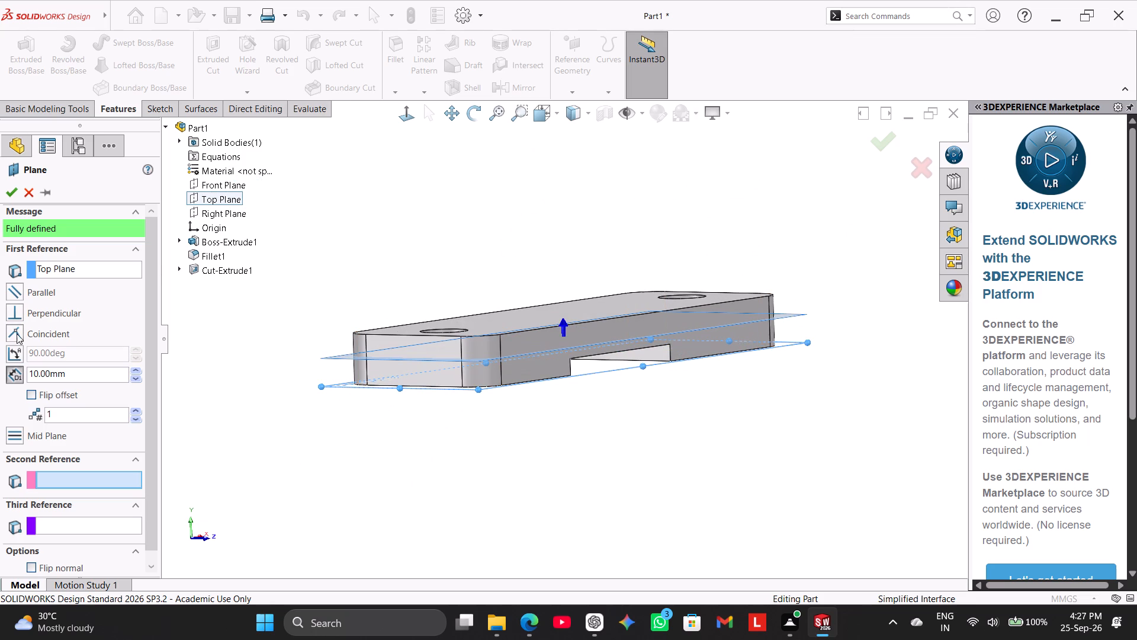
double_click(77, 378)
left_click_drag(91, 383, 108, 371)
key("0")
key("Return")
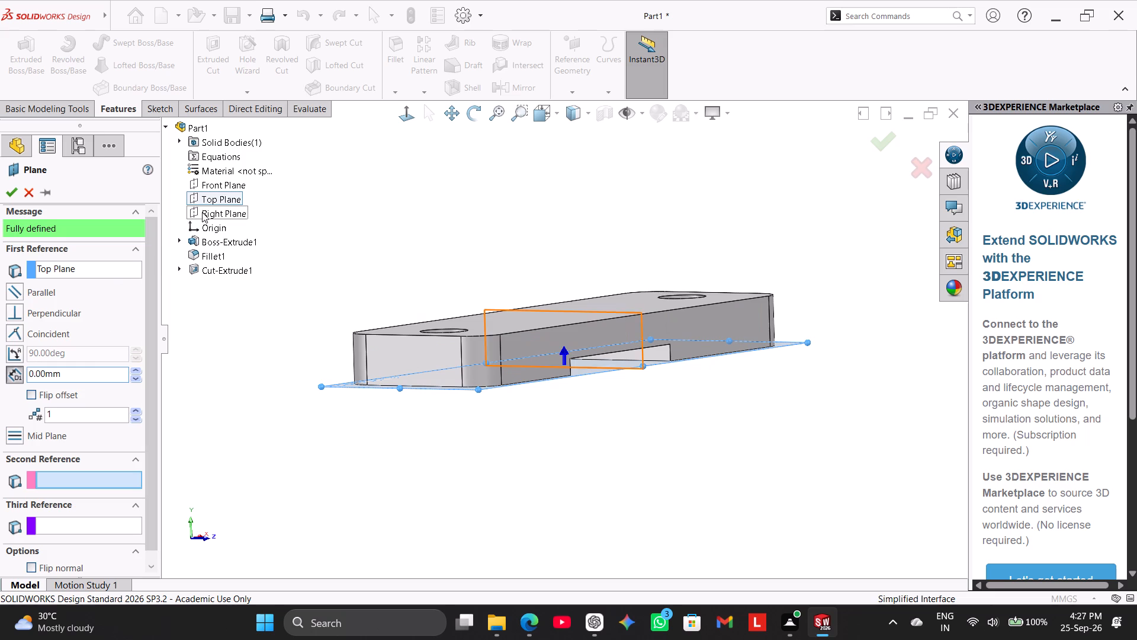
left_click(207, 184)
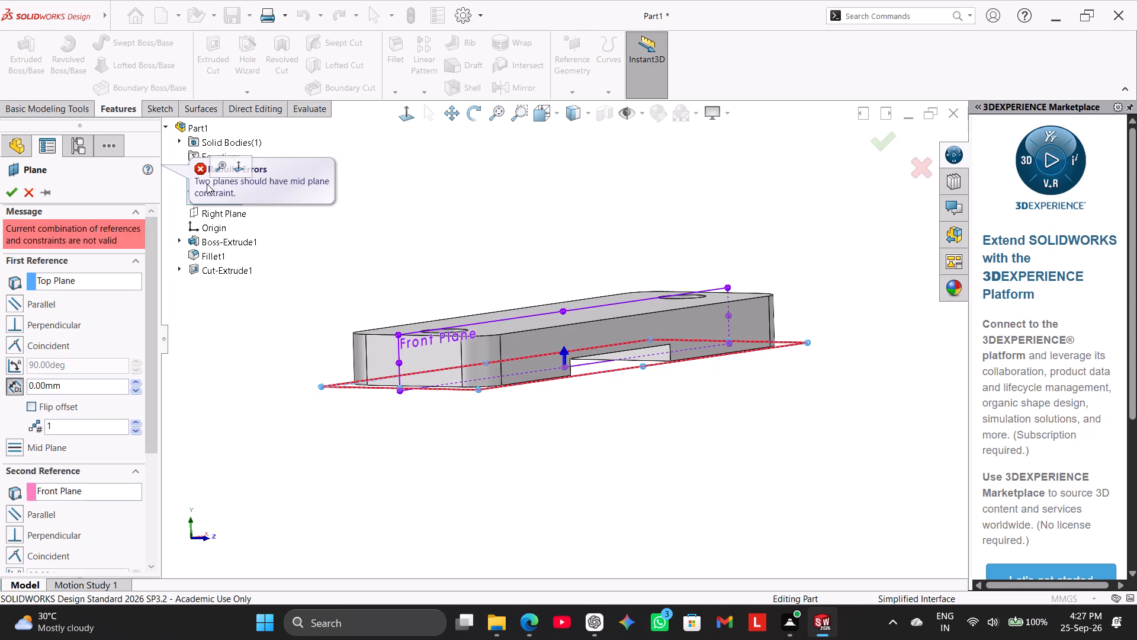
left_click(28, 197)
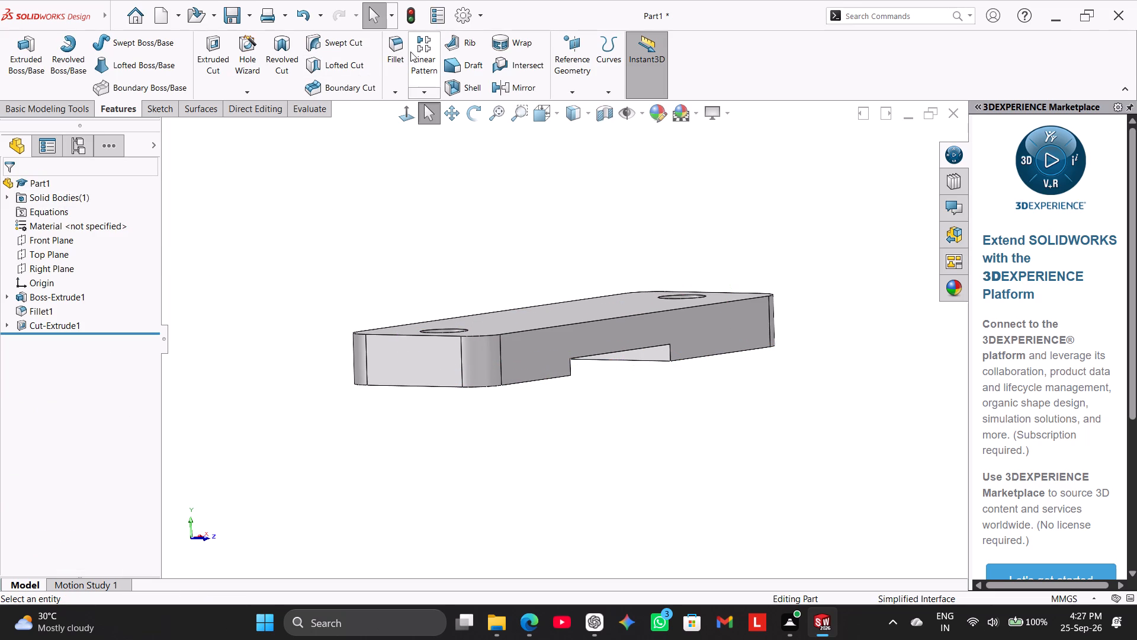
Start a new reference plane from the Front Plane with an offset distance of 0 mm.
left_click(587, 92)
left_click(595, 110)
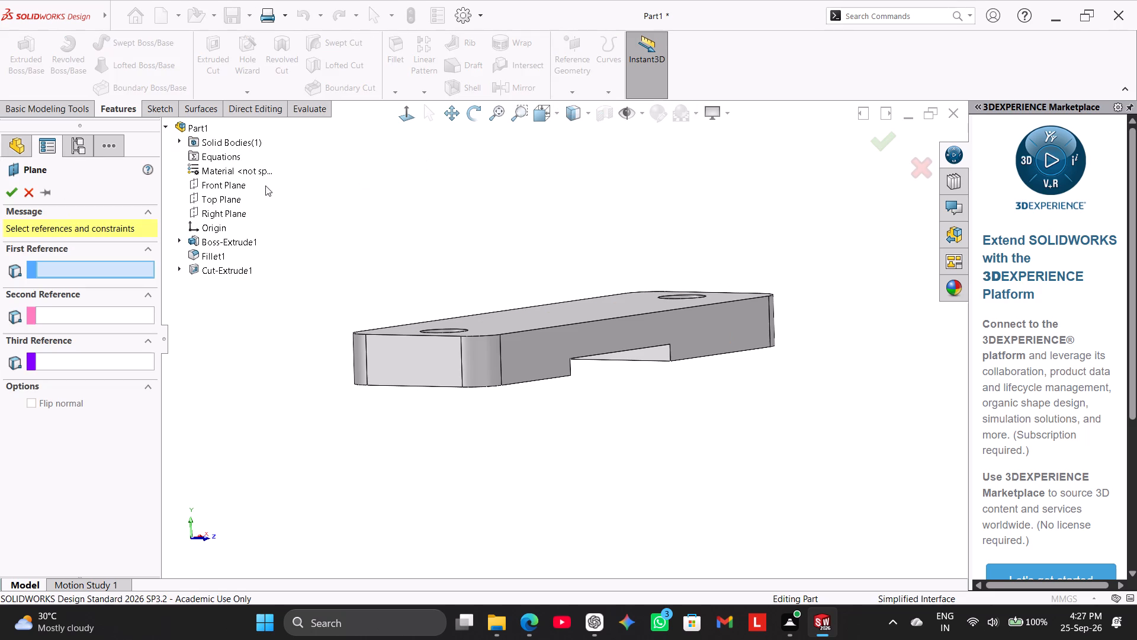
left_click(232, 188)
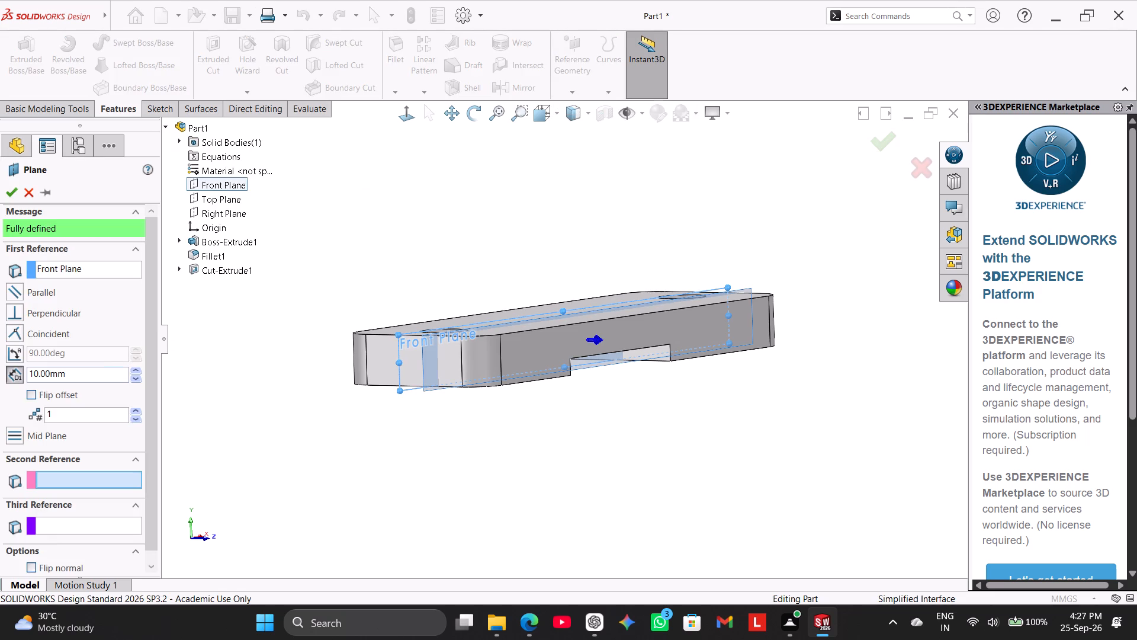
double_click(95, 373)
key("0")
key("Return")
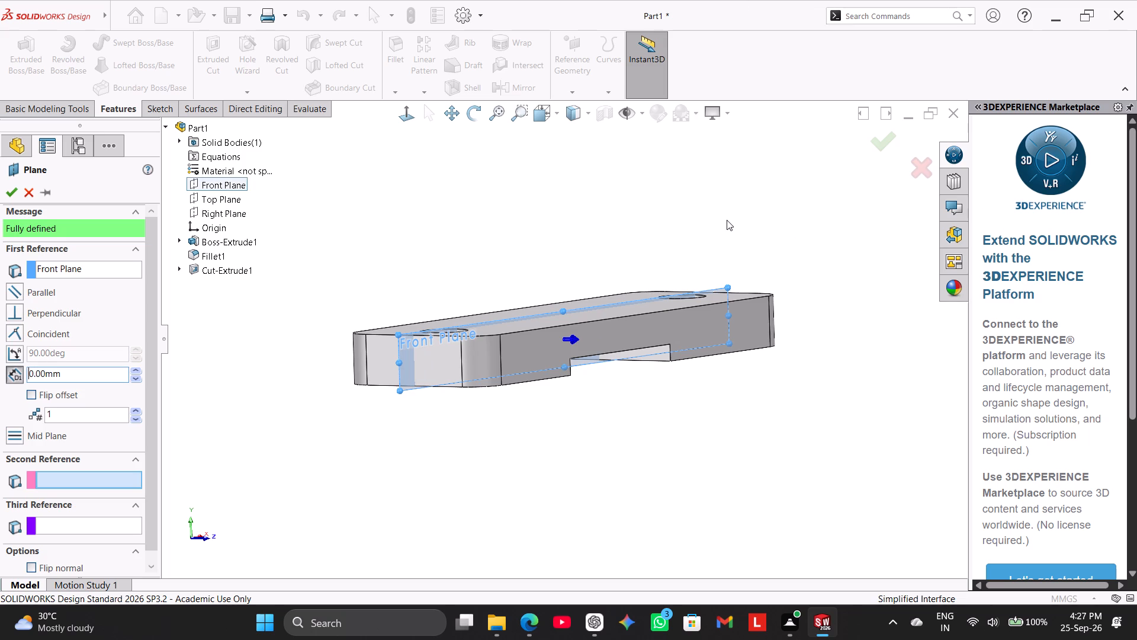
middle_click_drag(727, 220, 653, 148)
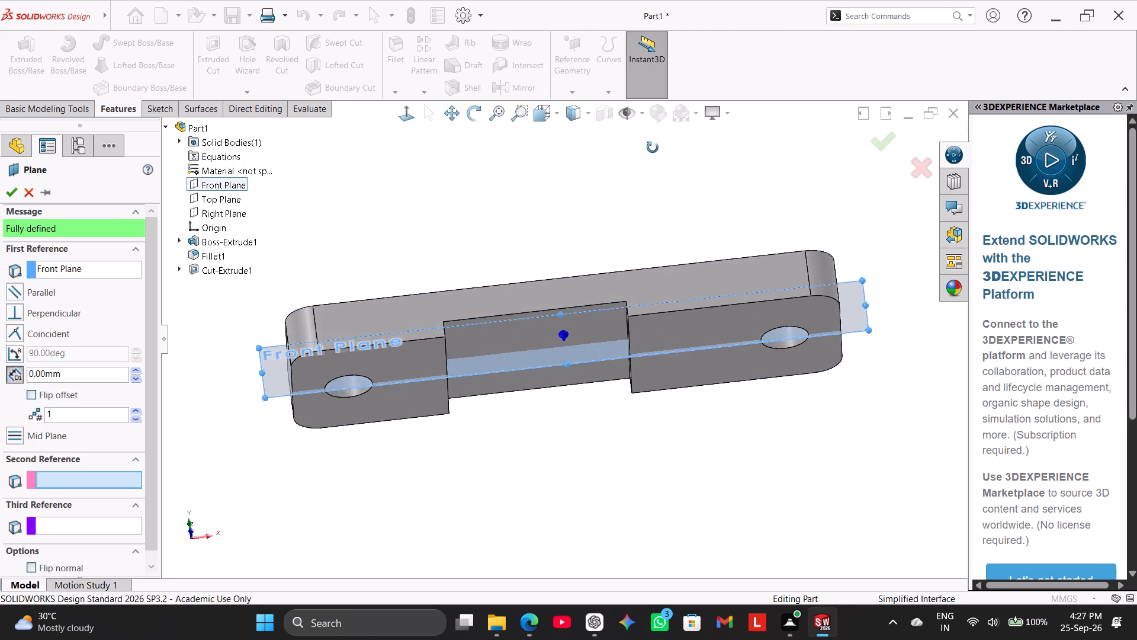
middle_click_drag(653, 148, 641, 269)
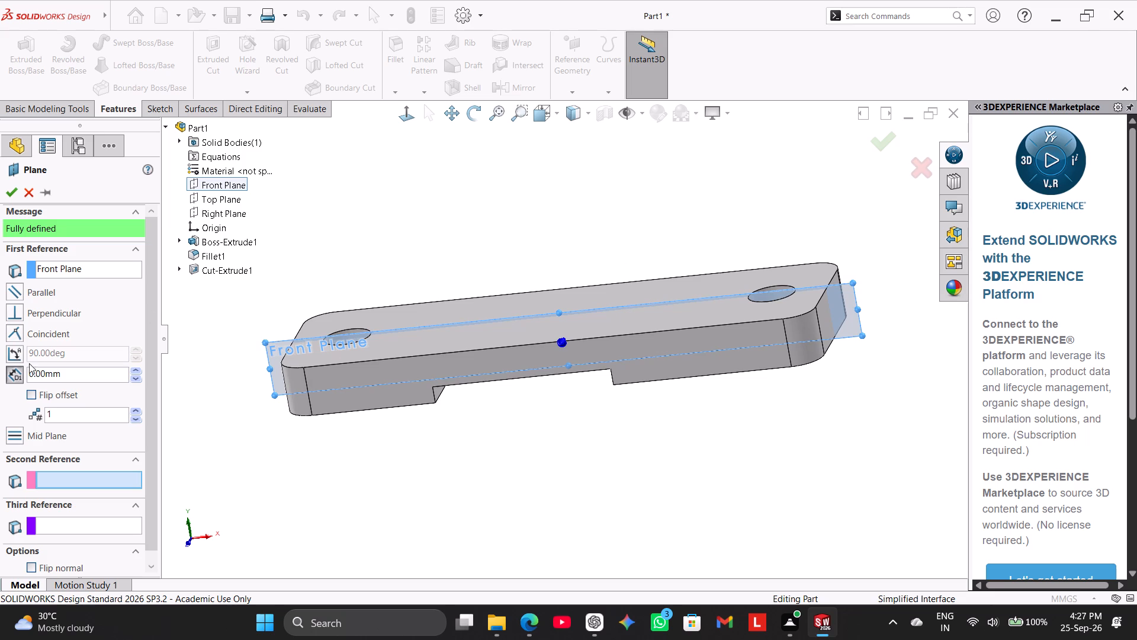
Set the new plane's offset from the Front Plane to 110 mm and flip the offset direction.
double_click(69, 373)
type("110")
key("Return")
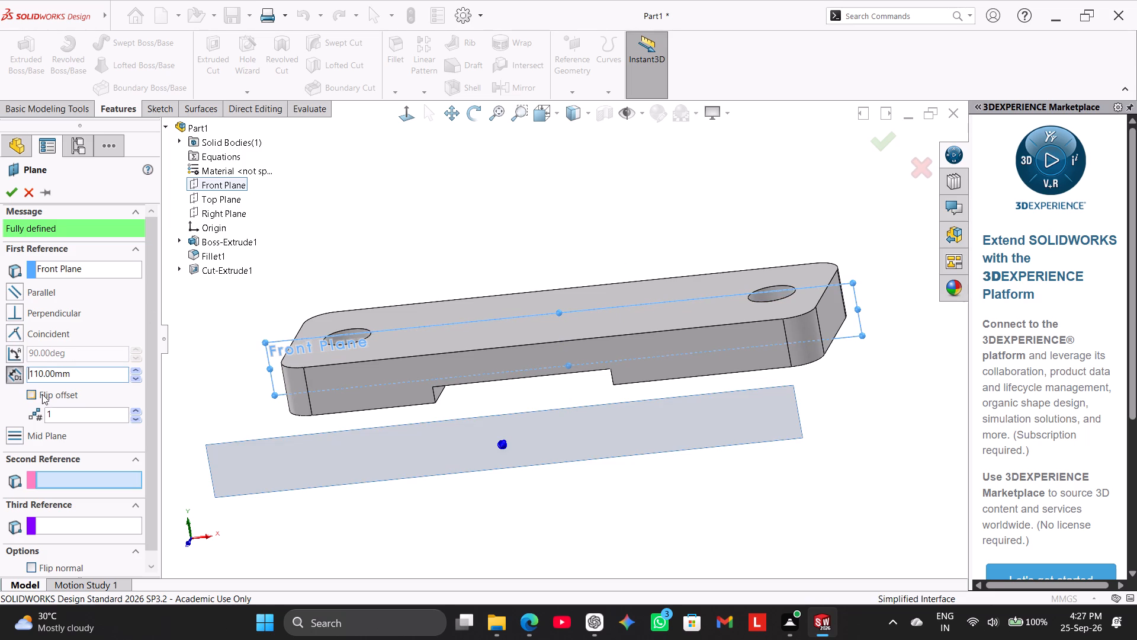
left_click(32, 396)
middle_click_drag(262, 412, 392, 347)
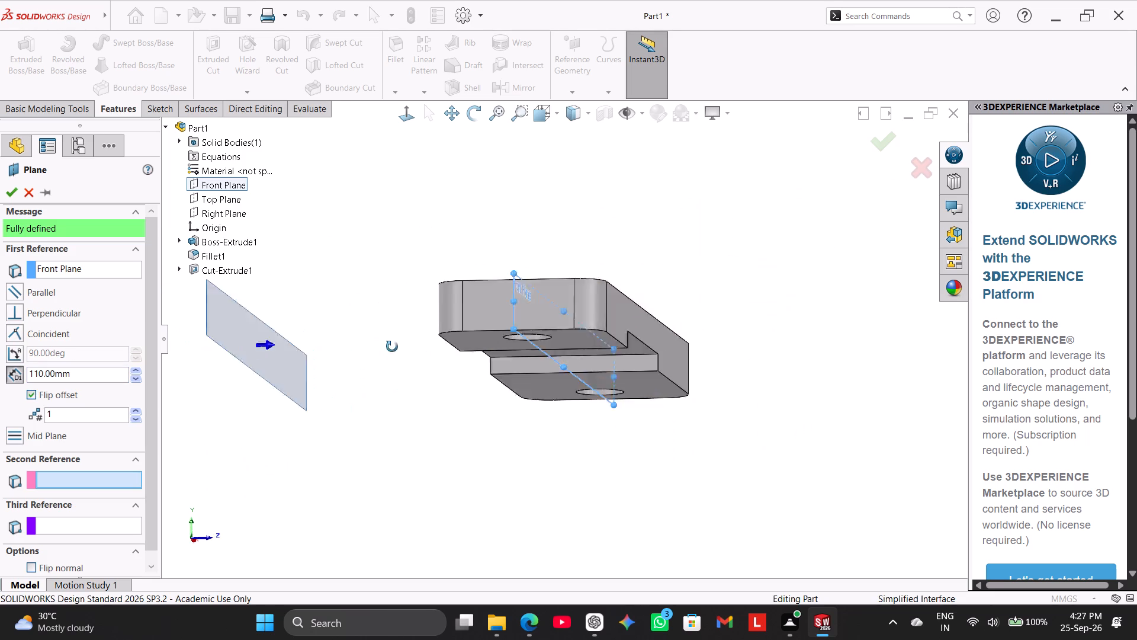
middle_click_drag(392, 347, 352, 421)
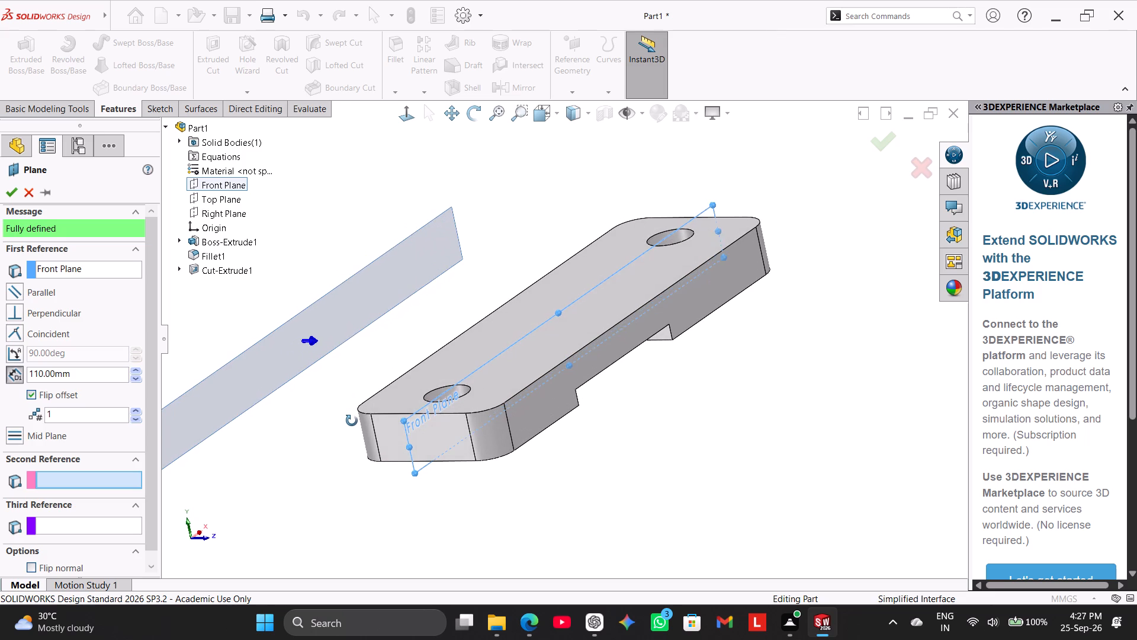
middle_click_drag(352, 421, 351, 421)
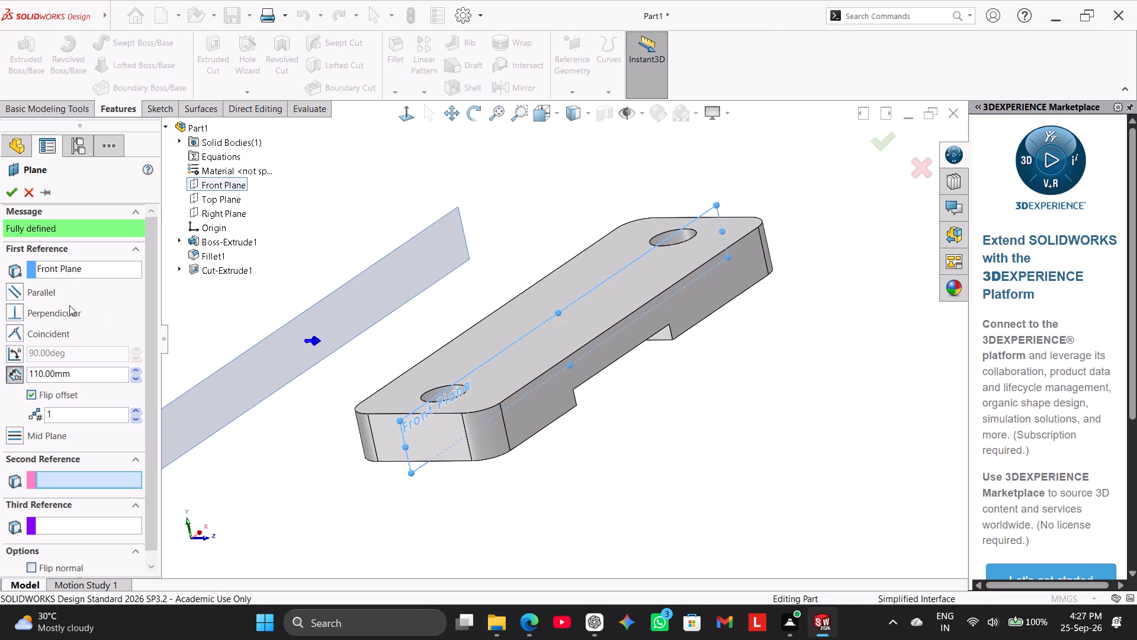
Replace the Front Plane reference with the Top Plane, unflip the 110 mm offset so it lies above the block, and create the plane.
right_click(75, 261)
left_click(106, 272)
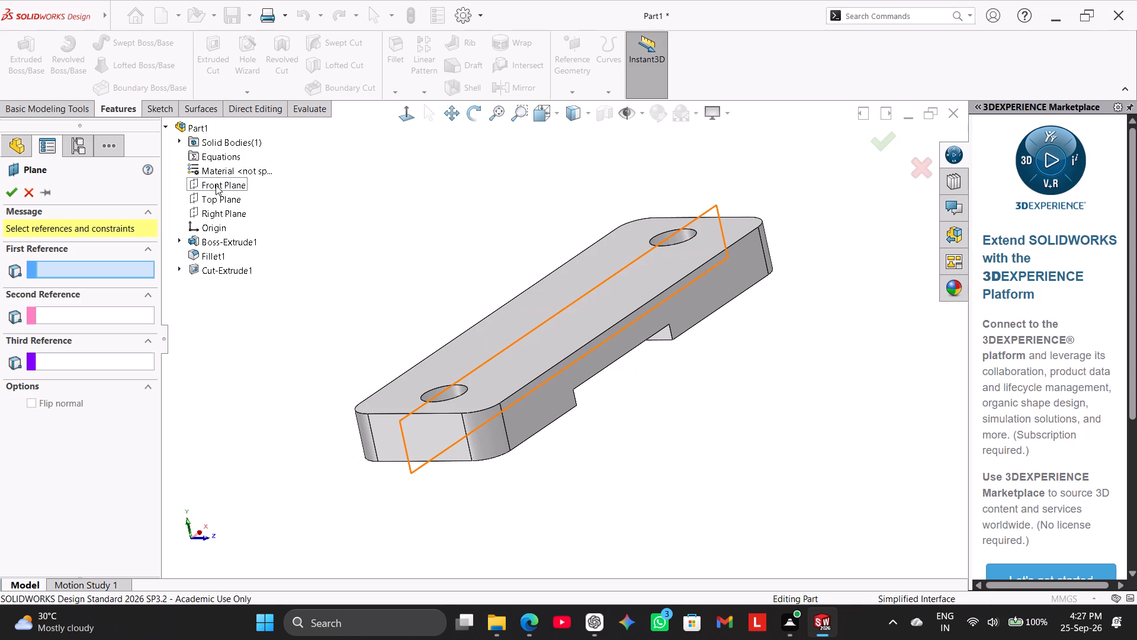
left_click(226, 201)
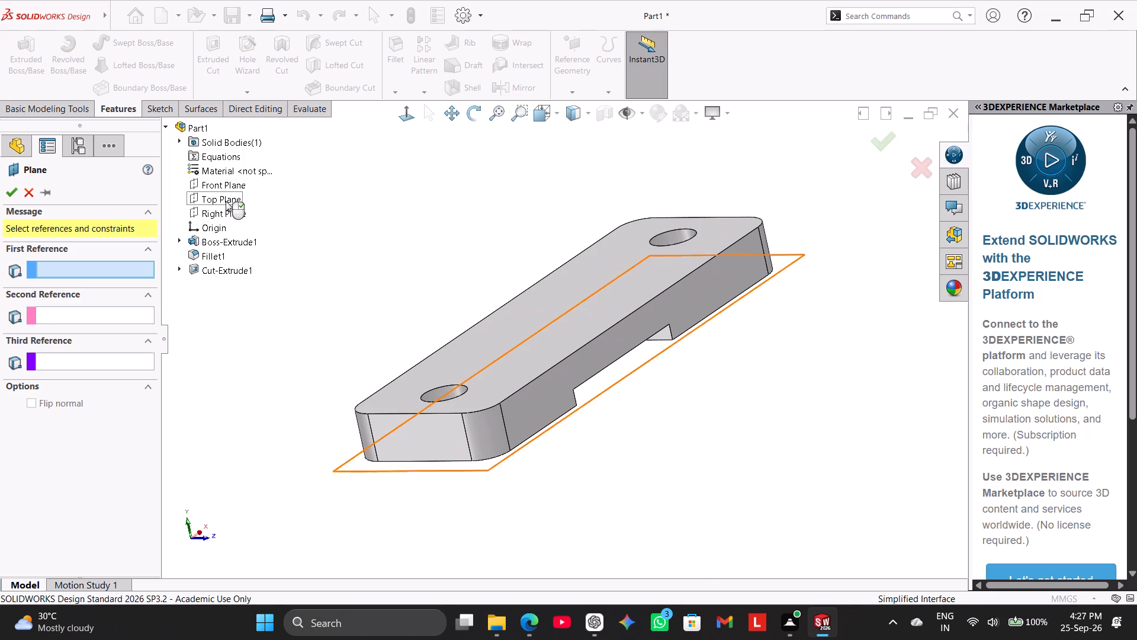
middle_click_drag(219, 322, 213, 299)
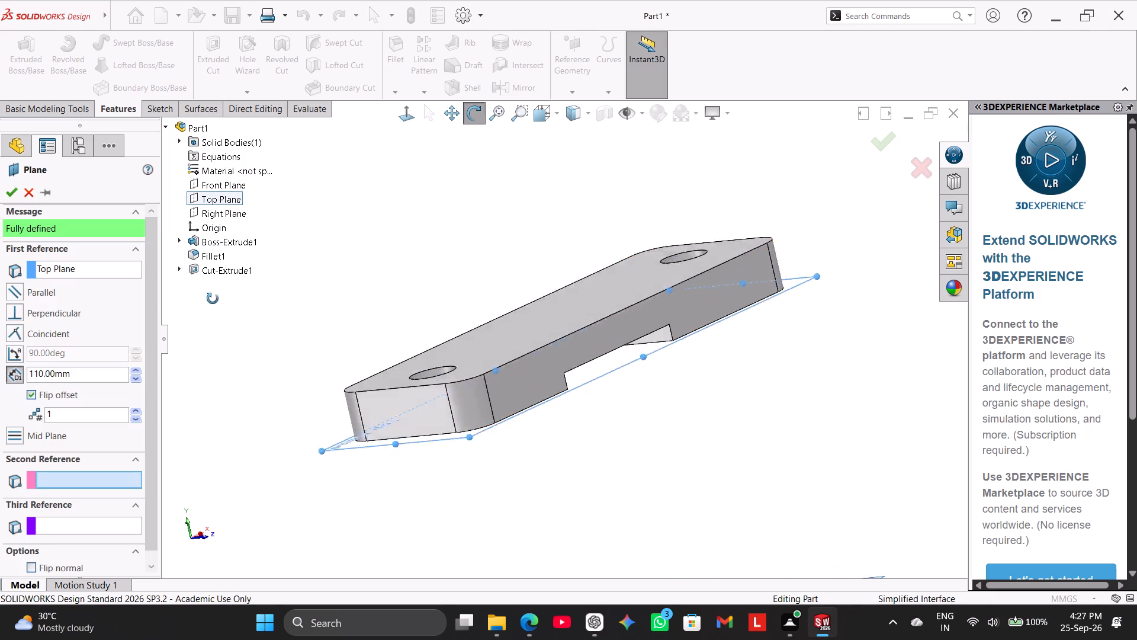
middle_click_drag(213, 299, 163, 267)
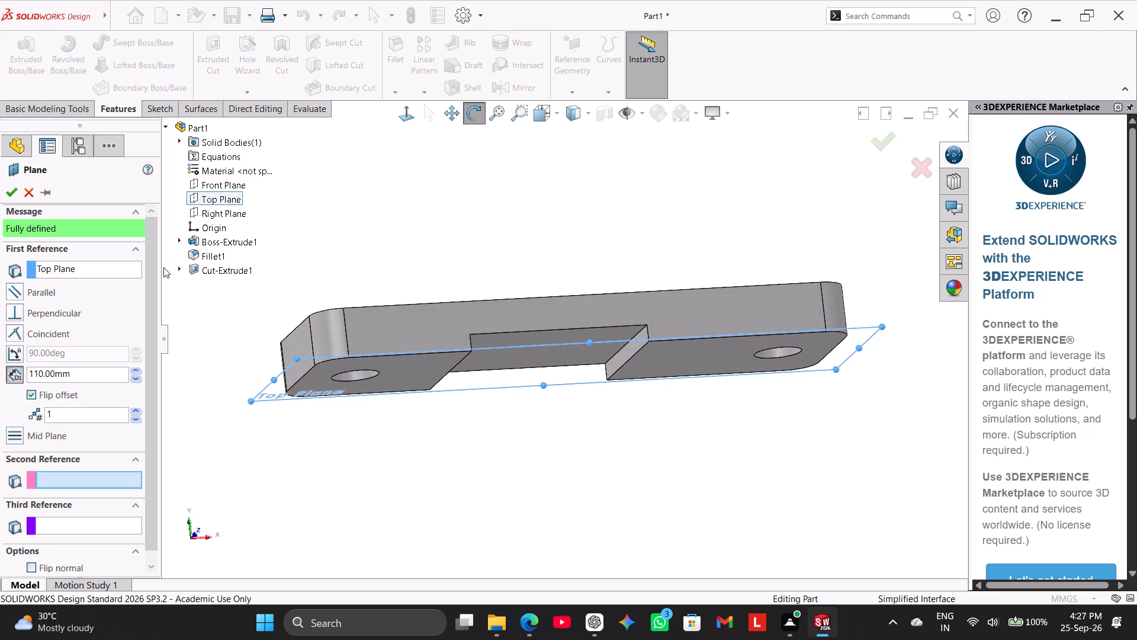
left_click(34, 393)
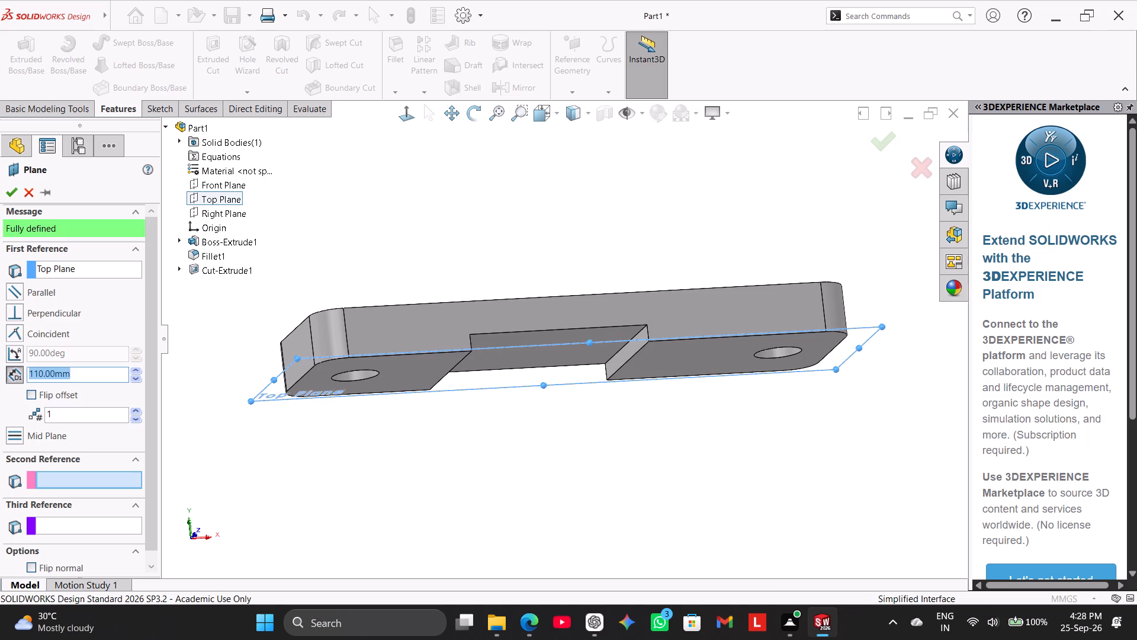
middle_click_drag(268, 299, 274, 393)
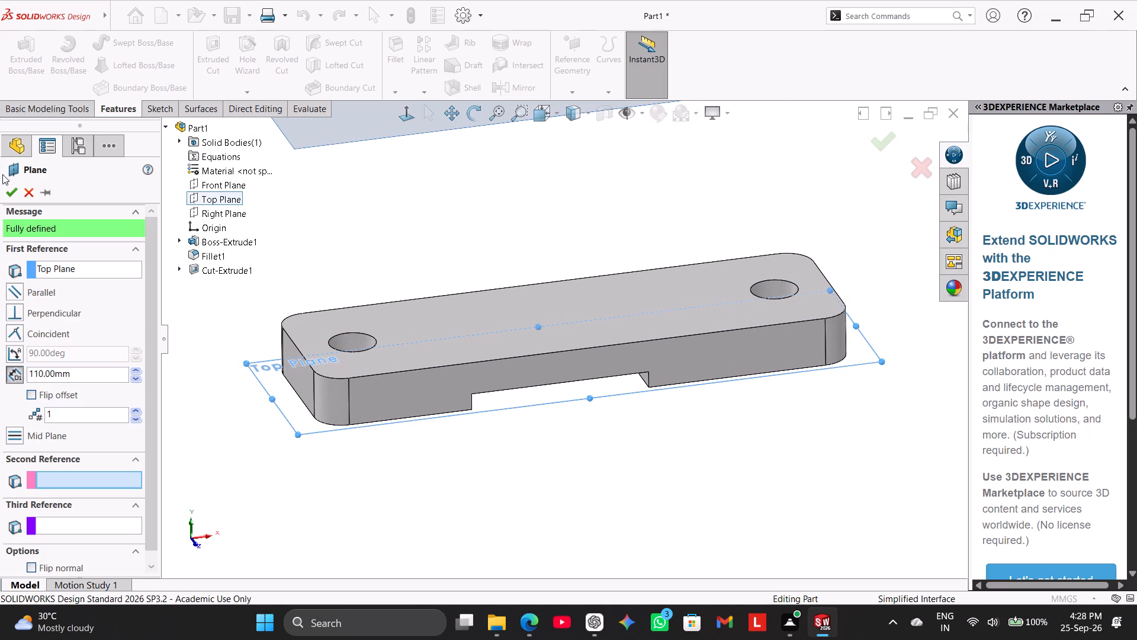
left_click(12, 187)
scroll(301, 284, "up", 3)
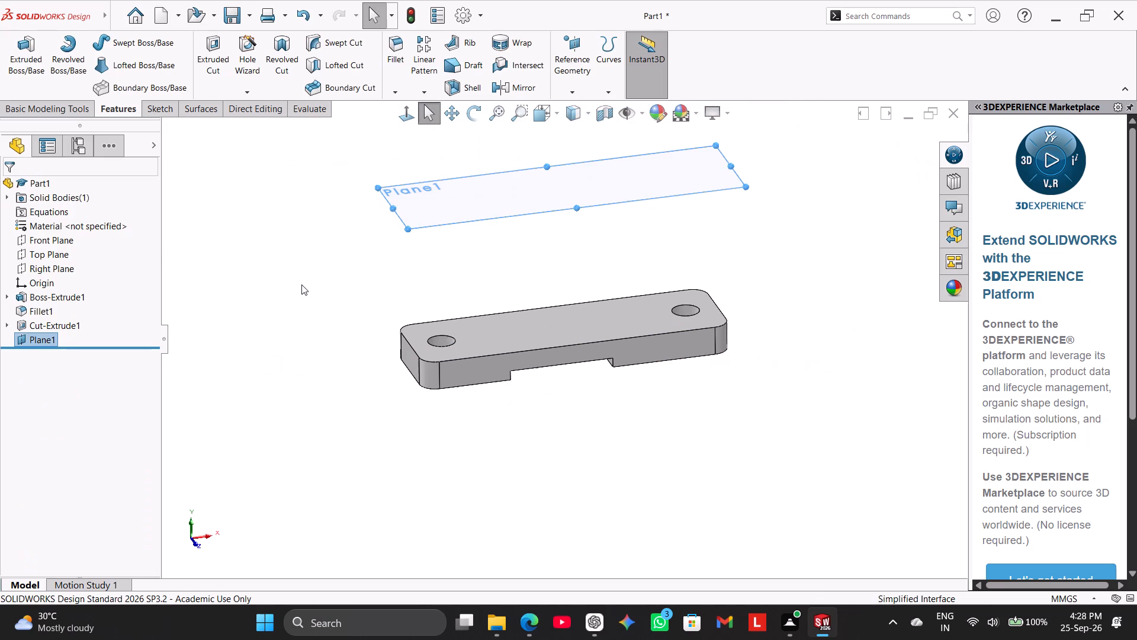
left_click(301, 284)
key("0")
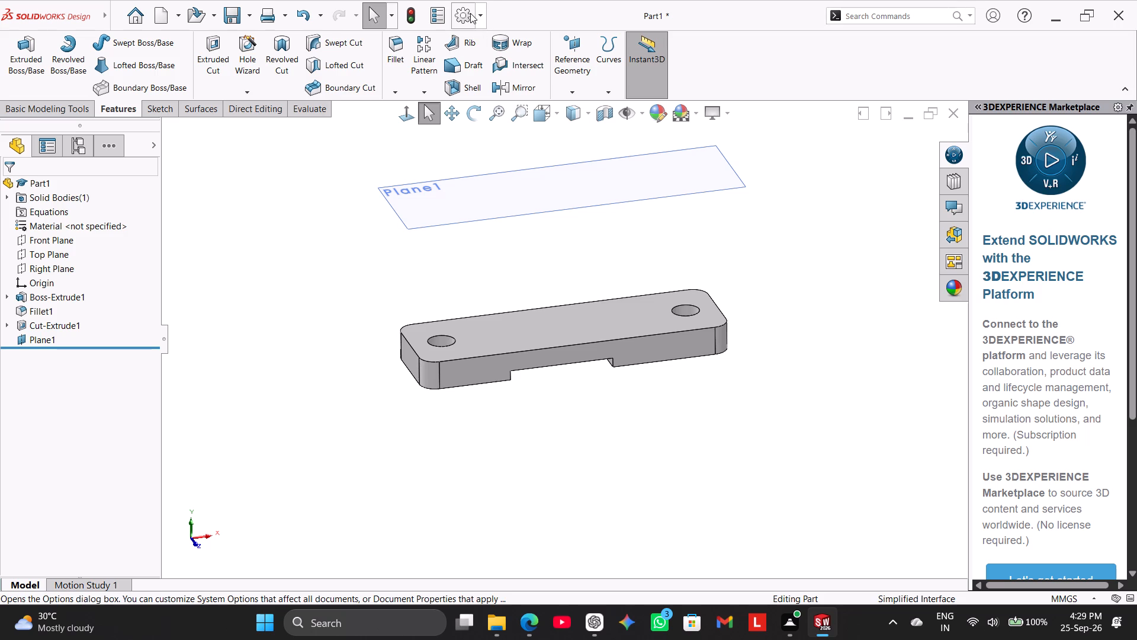
Open a sketch on the new offset plane above the block and view it face-on.
left_click(443, 191)
left_click(496, 158)
left_click(410, 204)
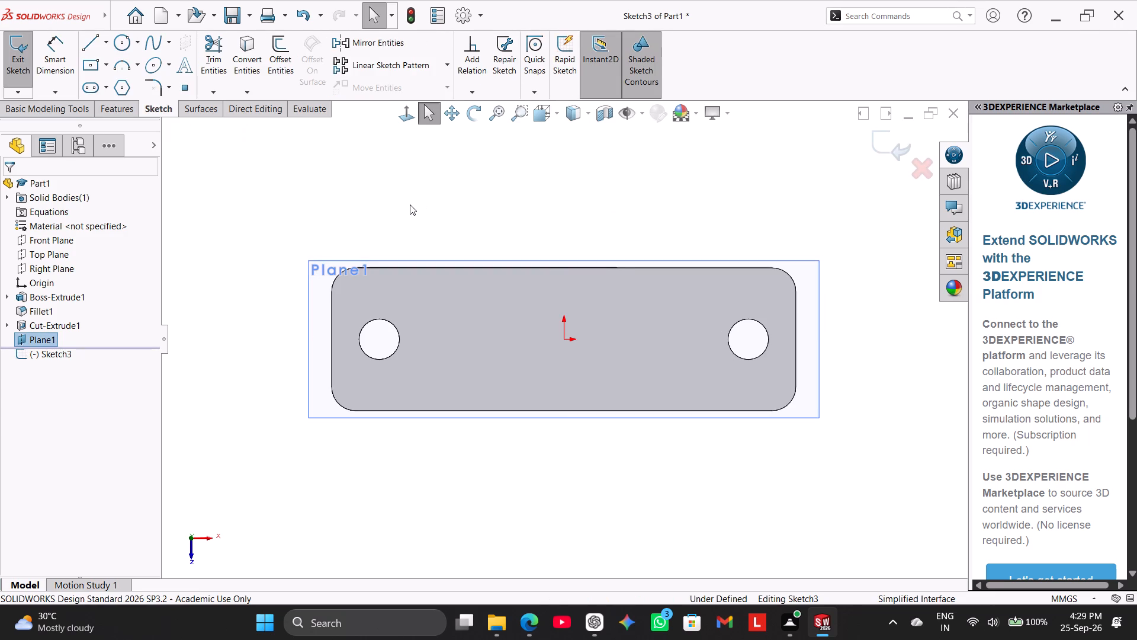
middle_click_drag(430, 212, 416, 132)
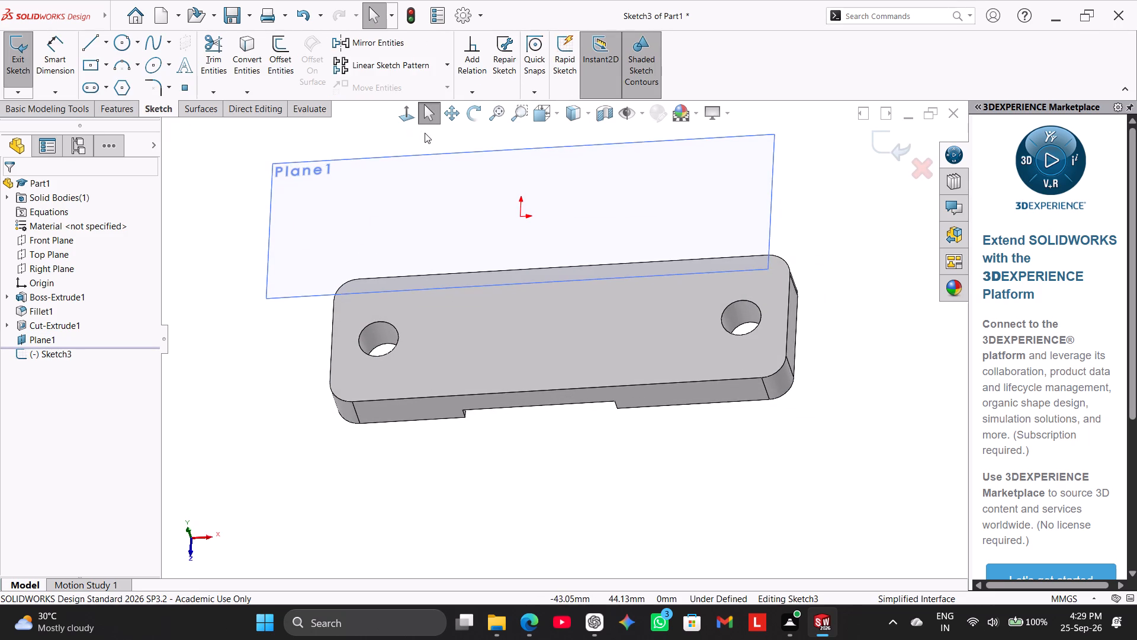
middle_click_drag(430, 140, 450, 197)
left_click(409, 114)
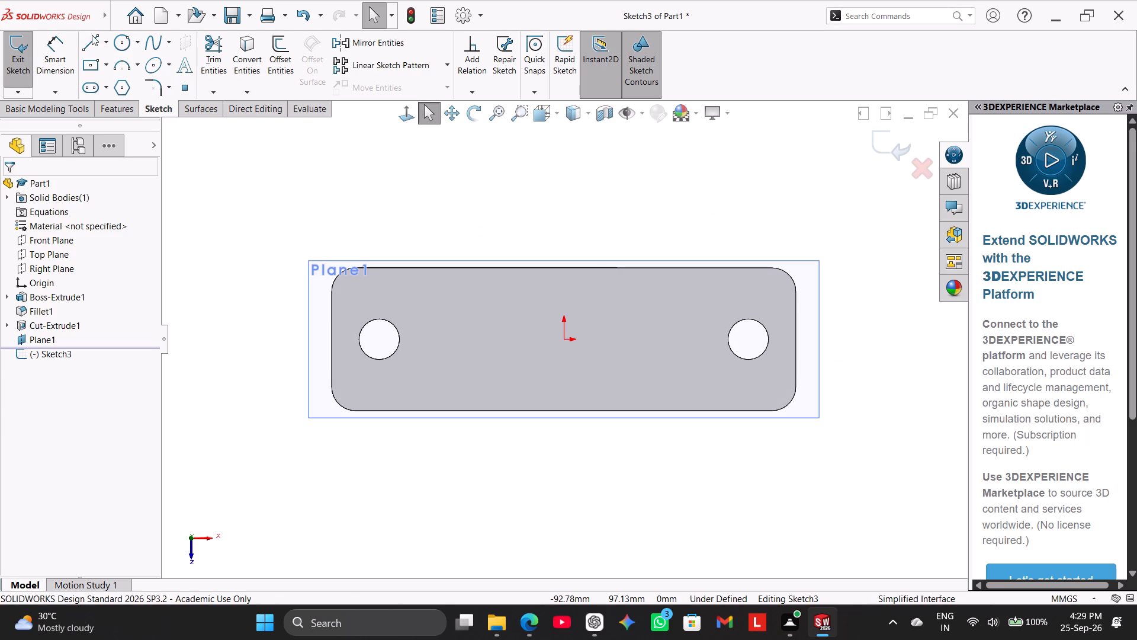
Sketch a solid horizontal line about 257 mm long through the origin, extending past both ends of the block.
left_click(108, 40)
left_click(114, 71)
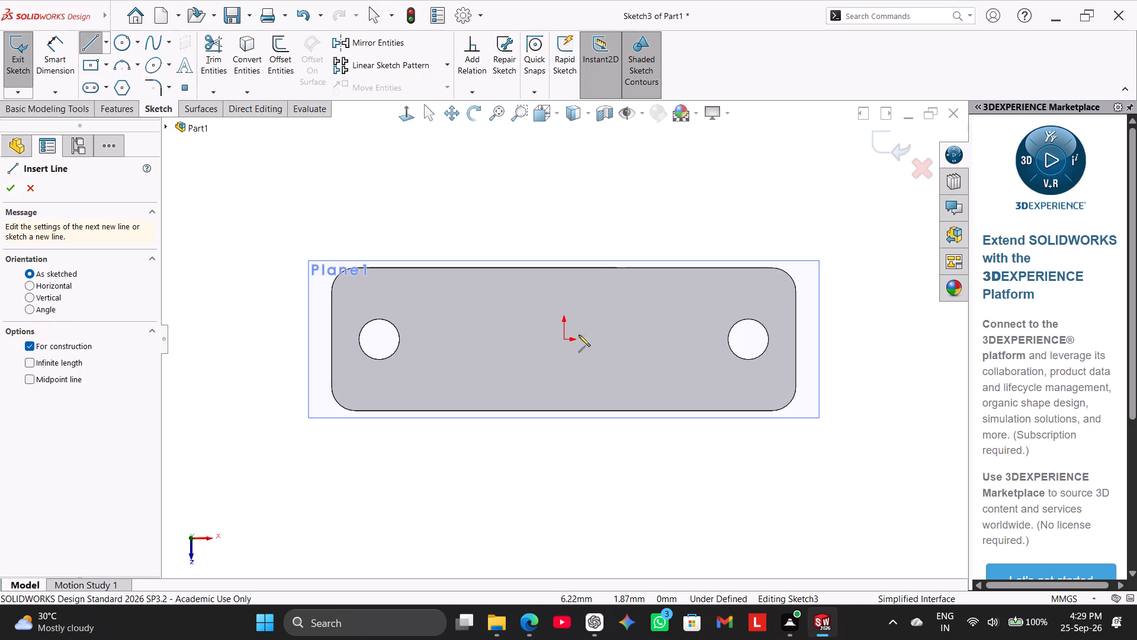
left_click(94, 38)
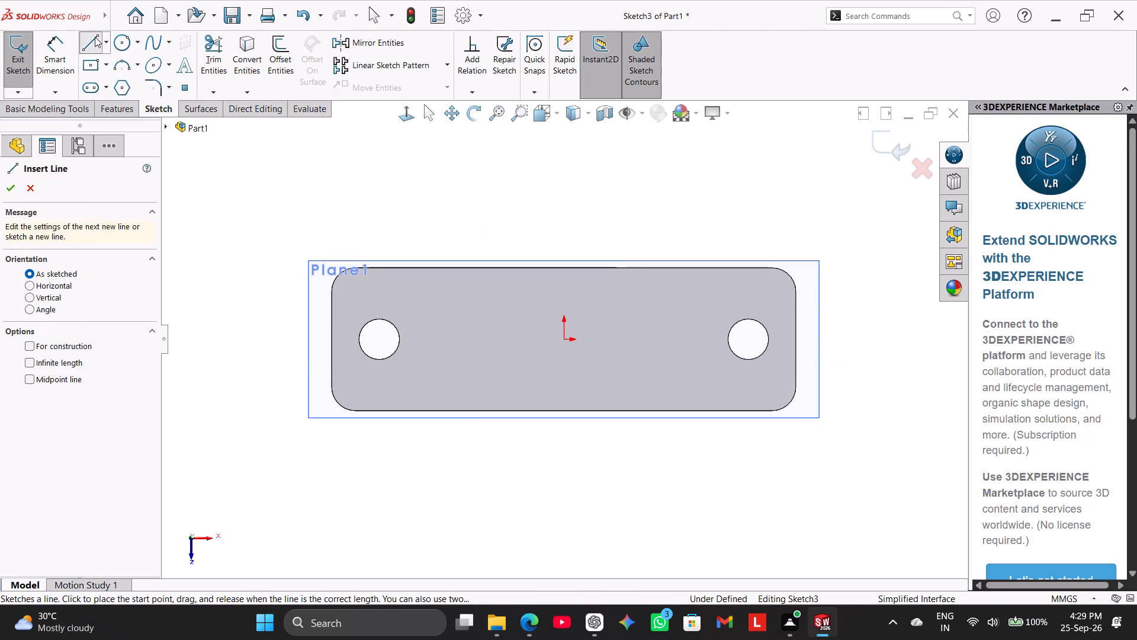
left_click(264, 341)
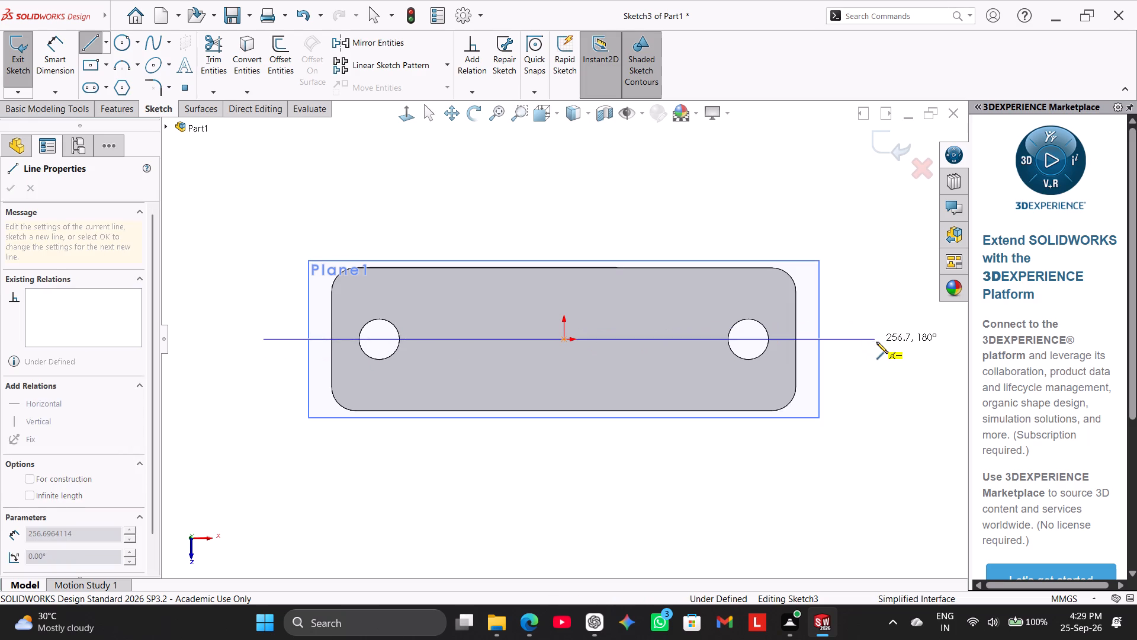
left_click(876, 342)
right_click(834, 248)
left_click(859, 260)
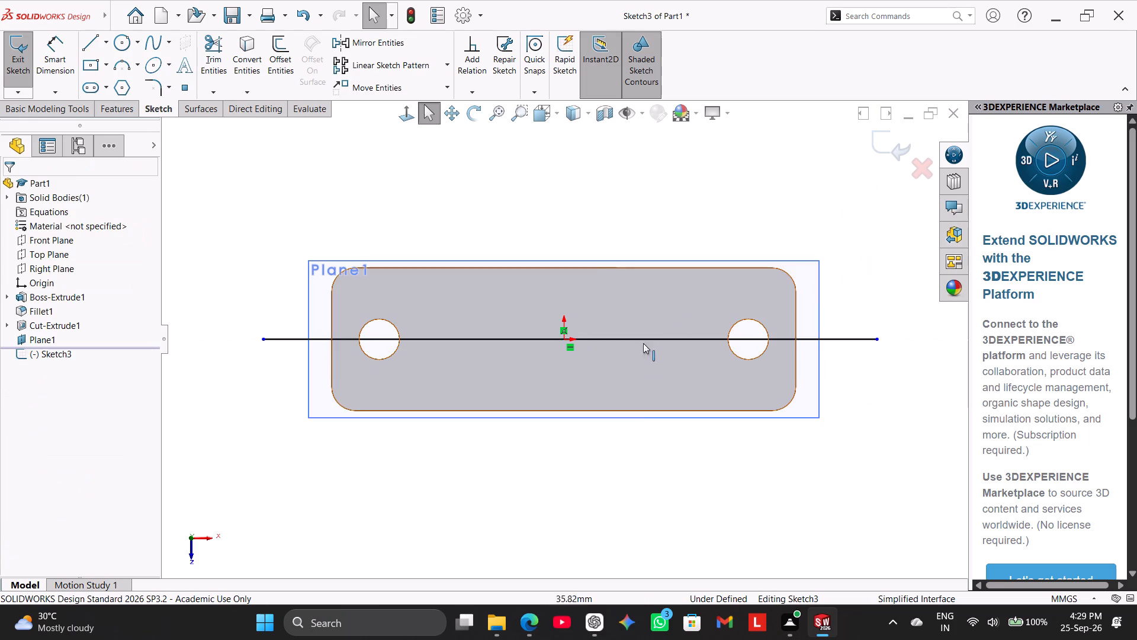
middle_click_drag(653, 466, 650, 301)
scroll(653, 466, "up", 1)
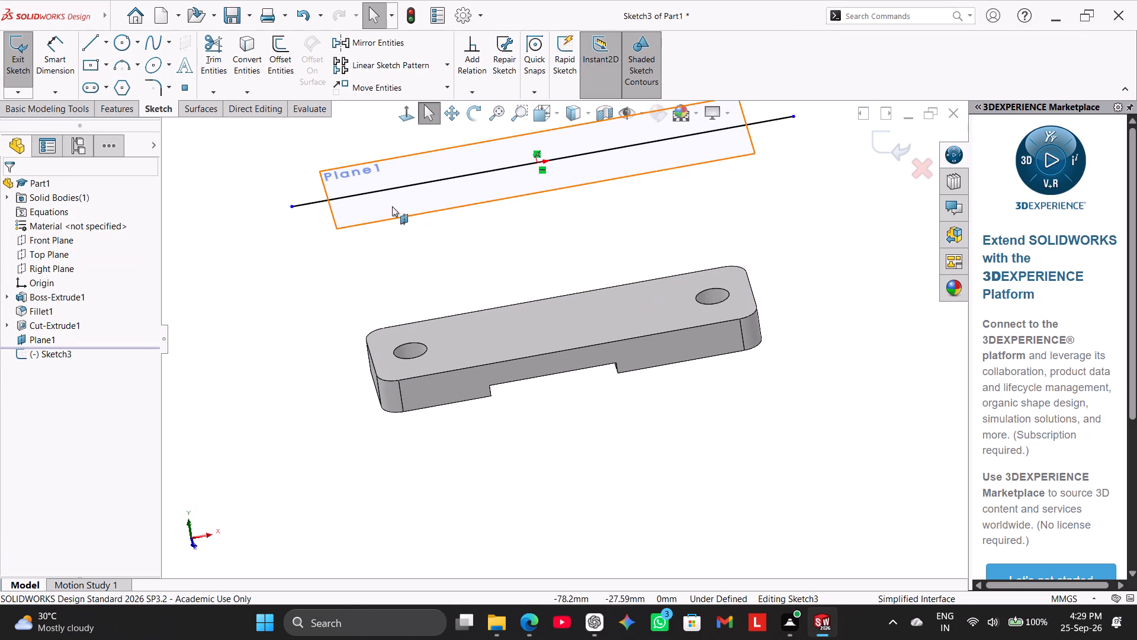
left_click(406, 108)
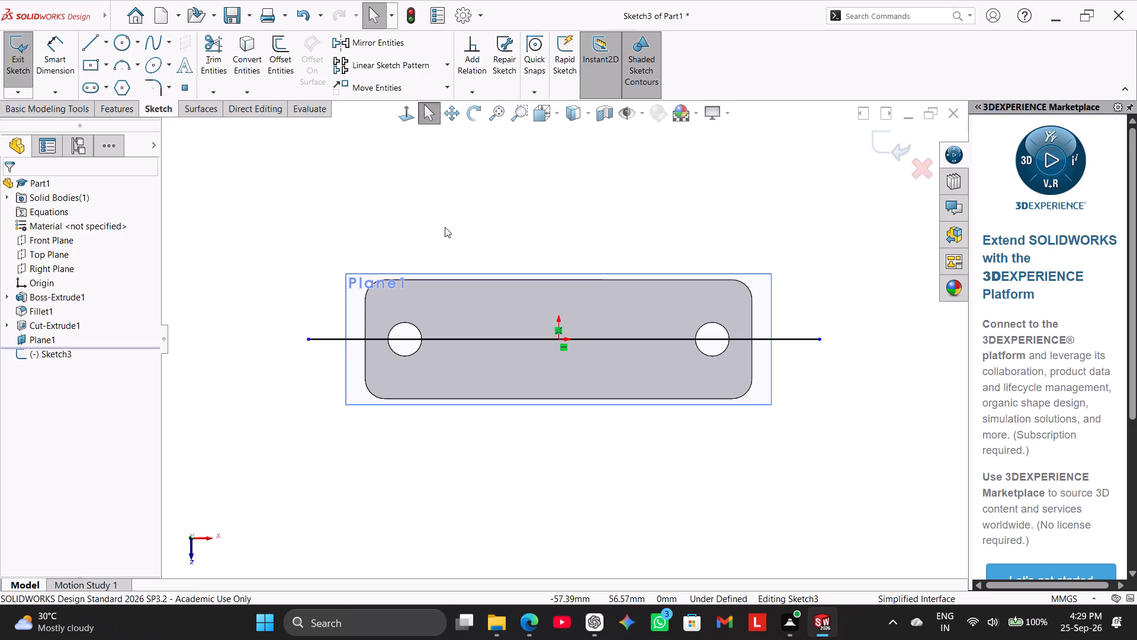
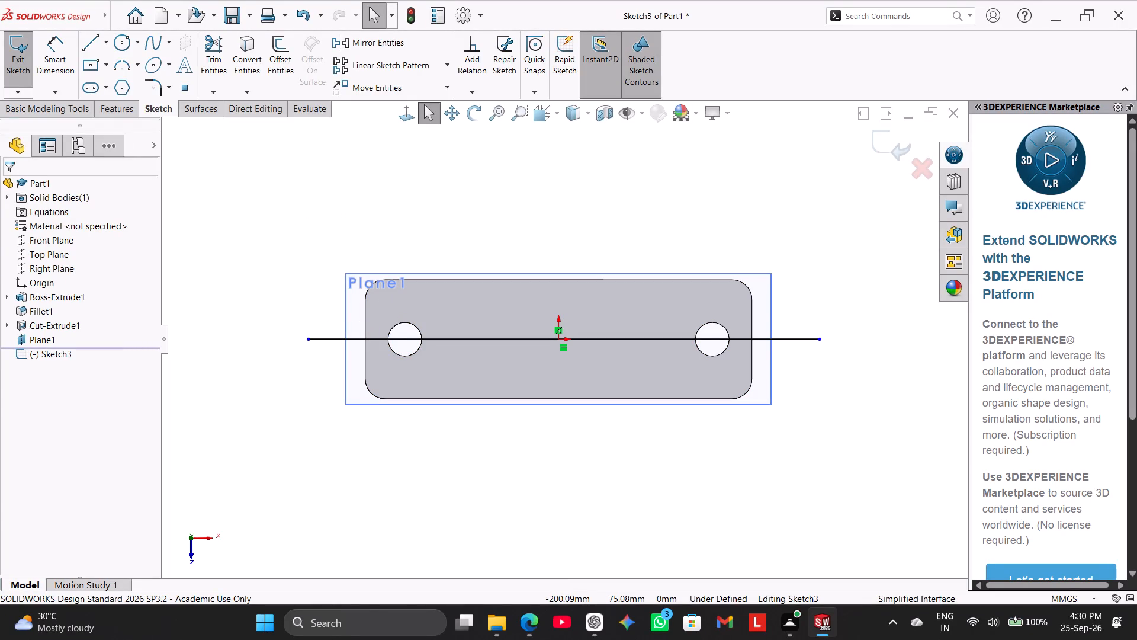
Start the Smart Dimension command to dimension the horizontal sketch line through the origin.
left_click(54, 52)
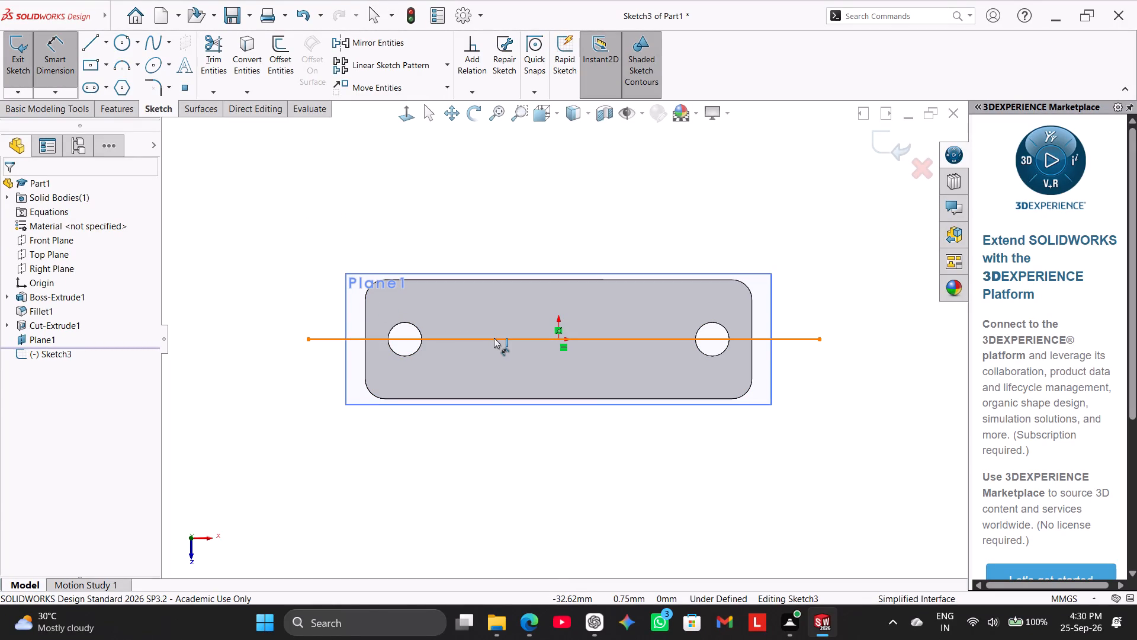
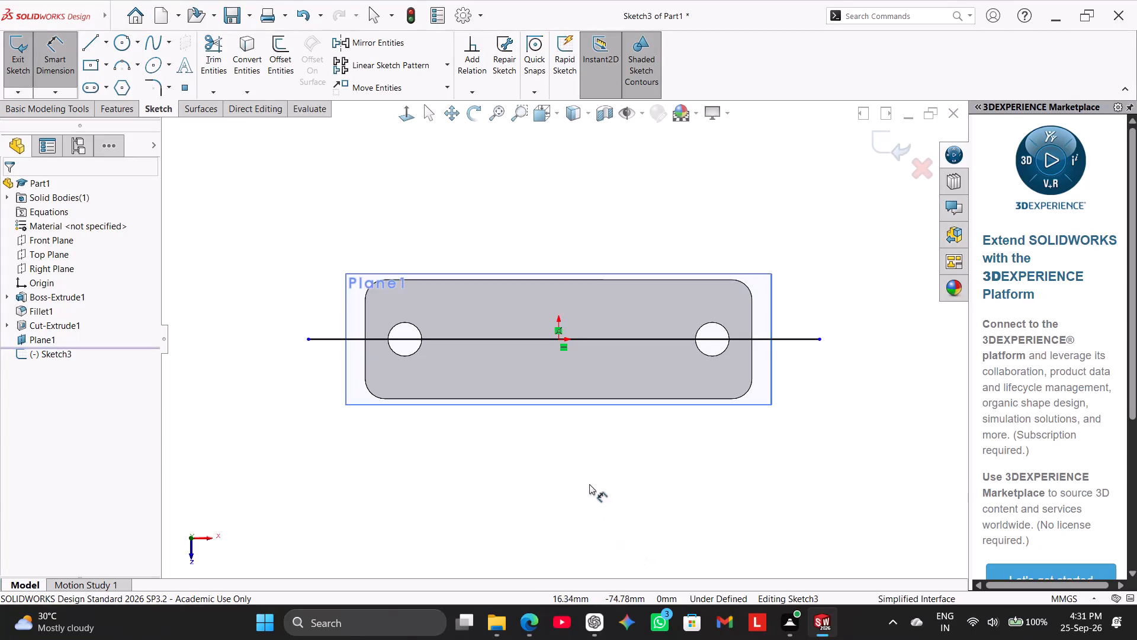
Shorten the horizontal sketch line so its endpoints snap to the midpoints of the block's two short end edges.
middle_click_drag(585, 470, 616, 272)
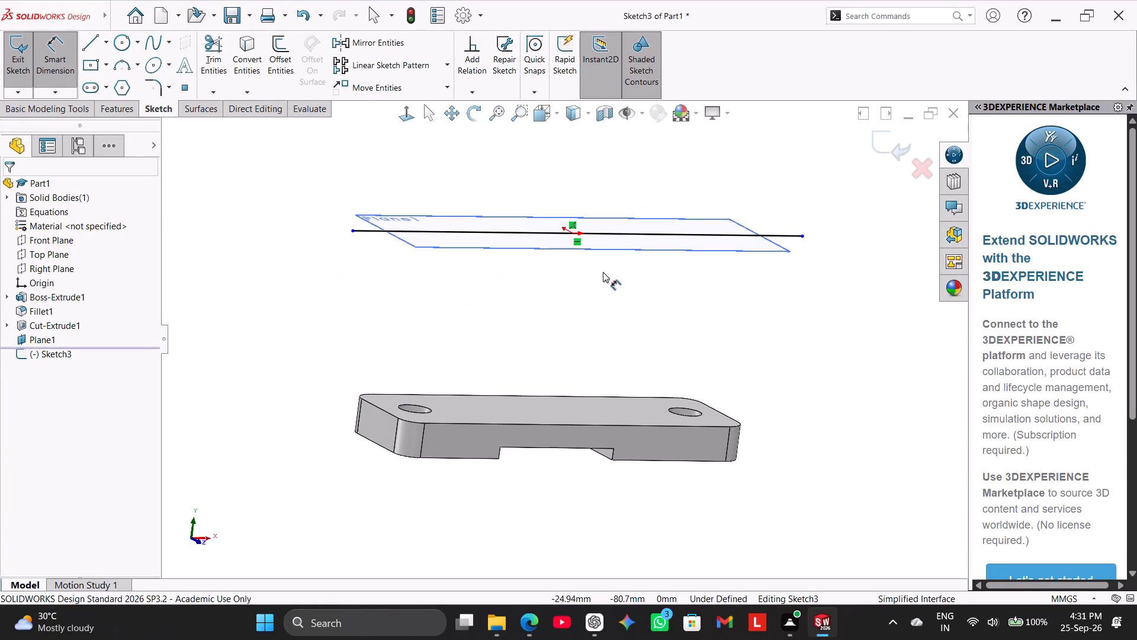
middle_click_drag(593, 340, 562, 306)
left_click(407, 121)
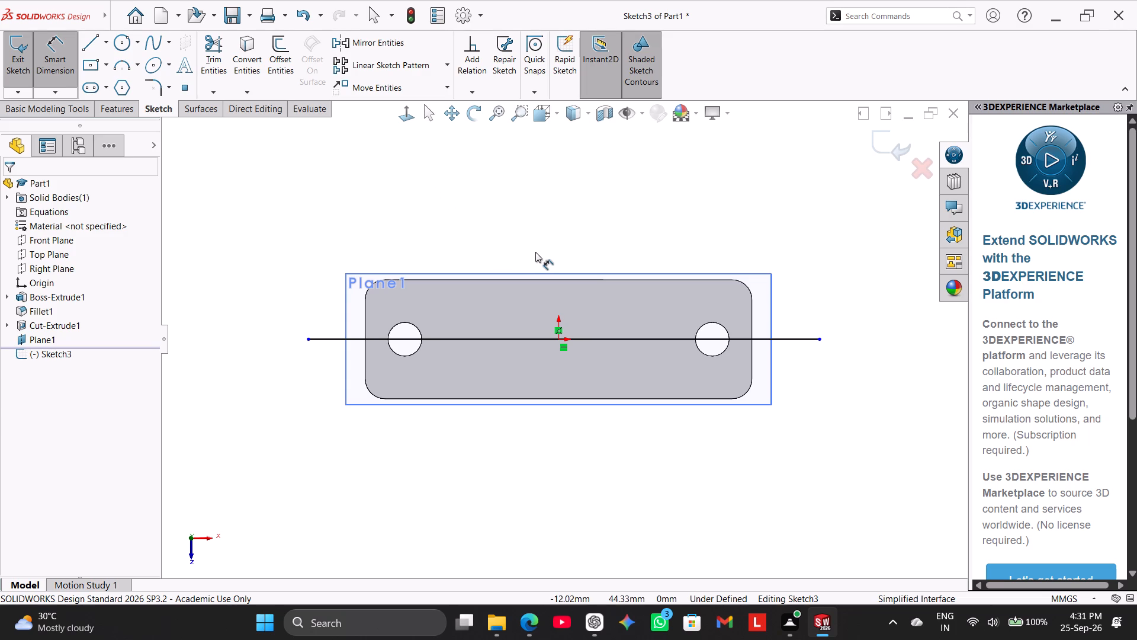
right_click(435, 197)
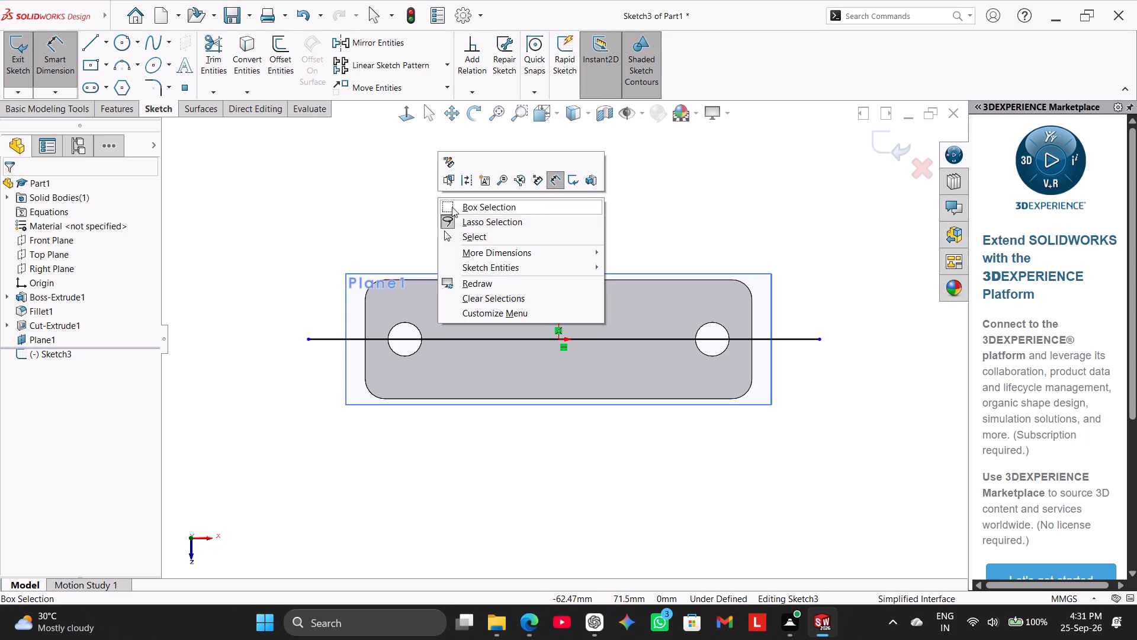
left_click(478, 231)
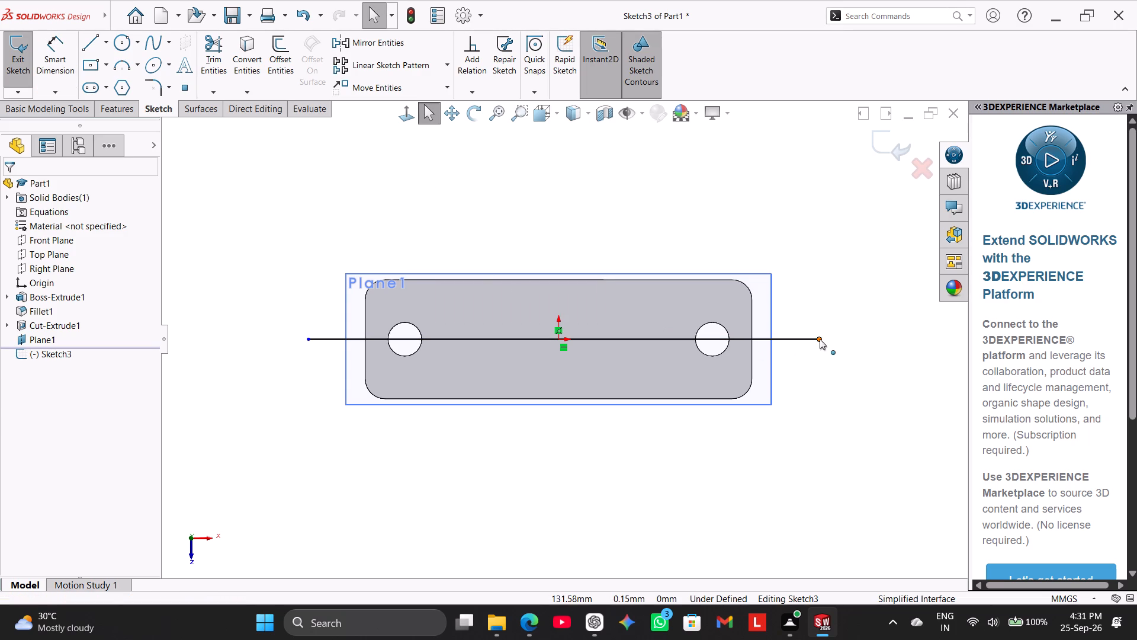
left_click_drag(820, 339, 758, 351)
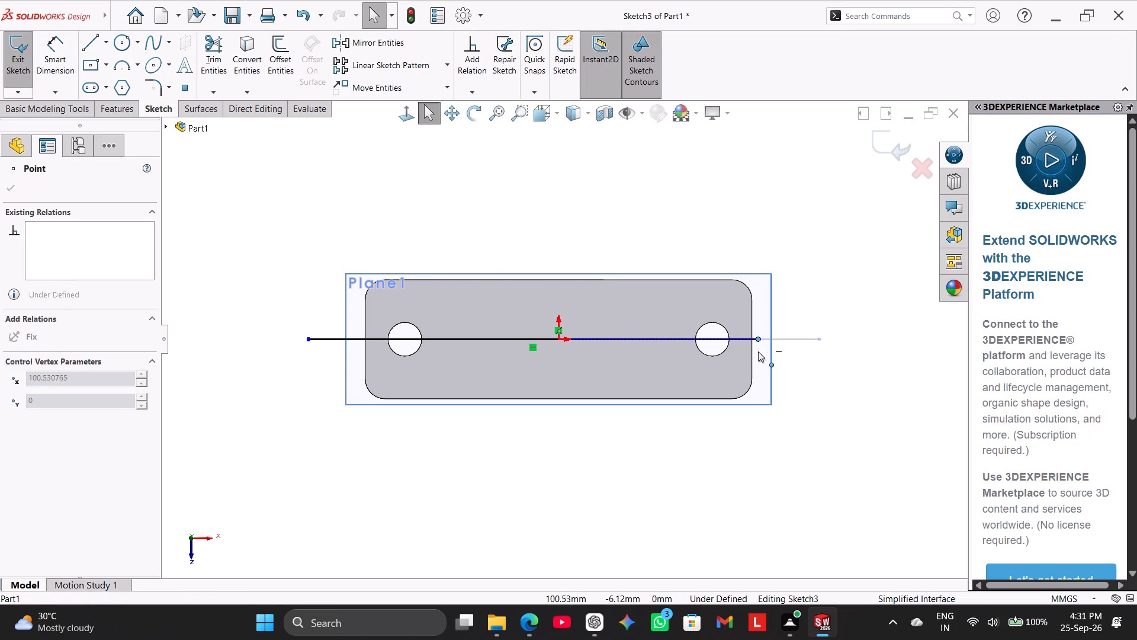
left_click_drag(758, 351, 750, 351)
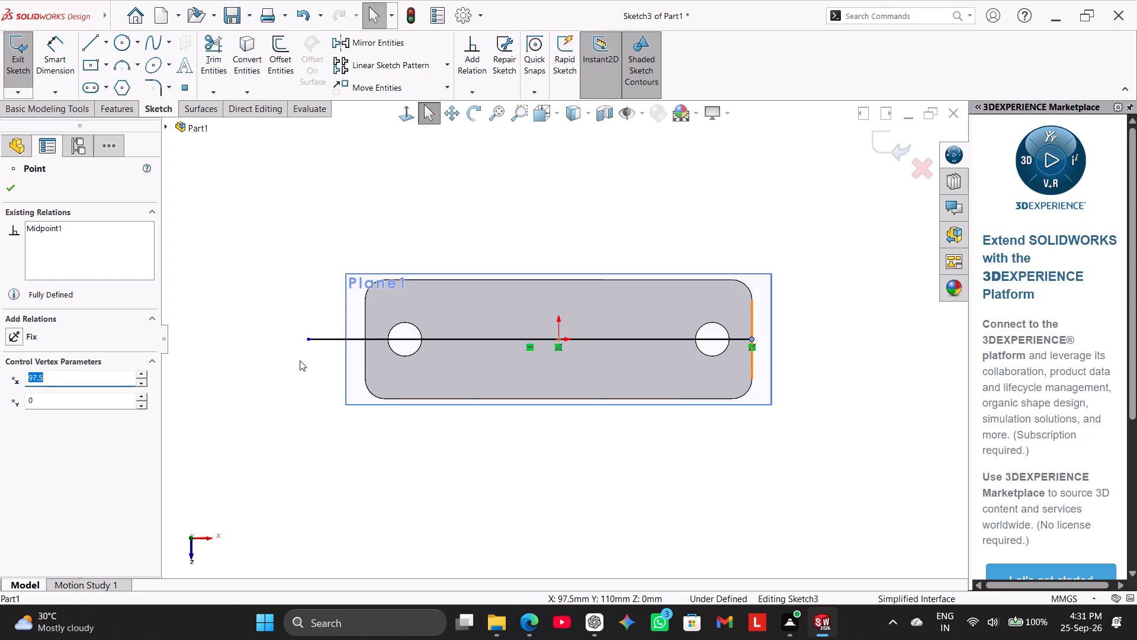
left_click_drag(307, 341, 365, 339)
left_click(300, 258)
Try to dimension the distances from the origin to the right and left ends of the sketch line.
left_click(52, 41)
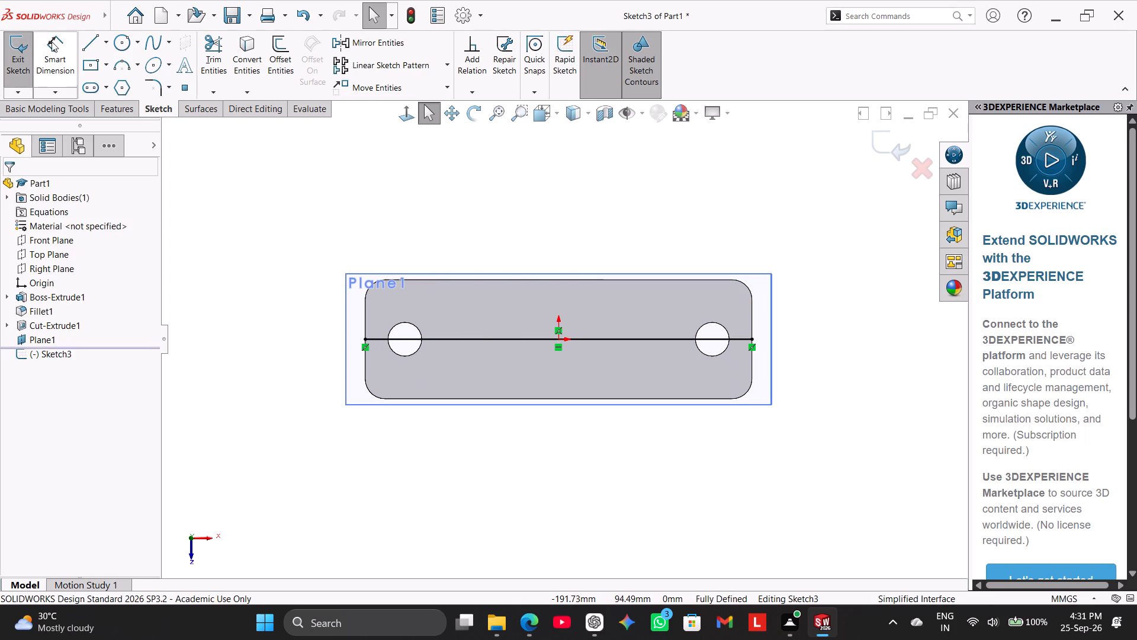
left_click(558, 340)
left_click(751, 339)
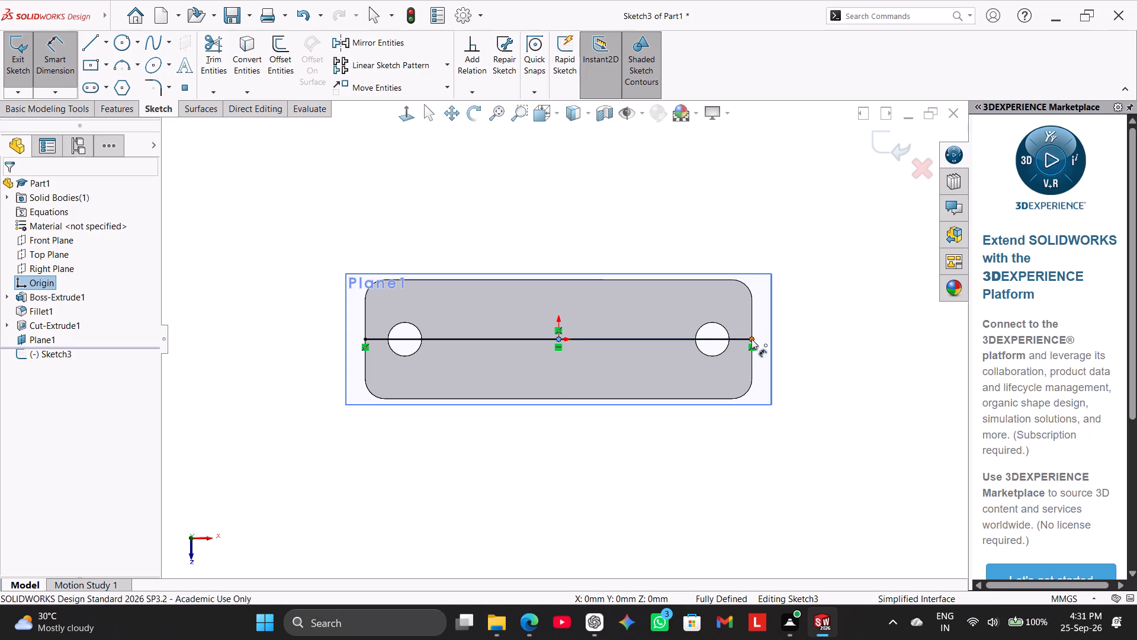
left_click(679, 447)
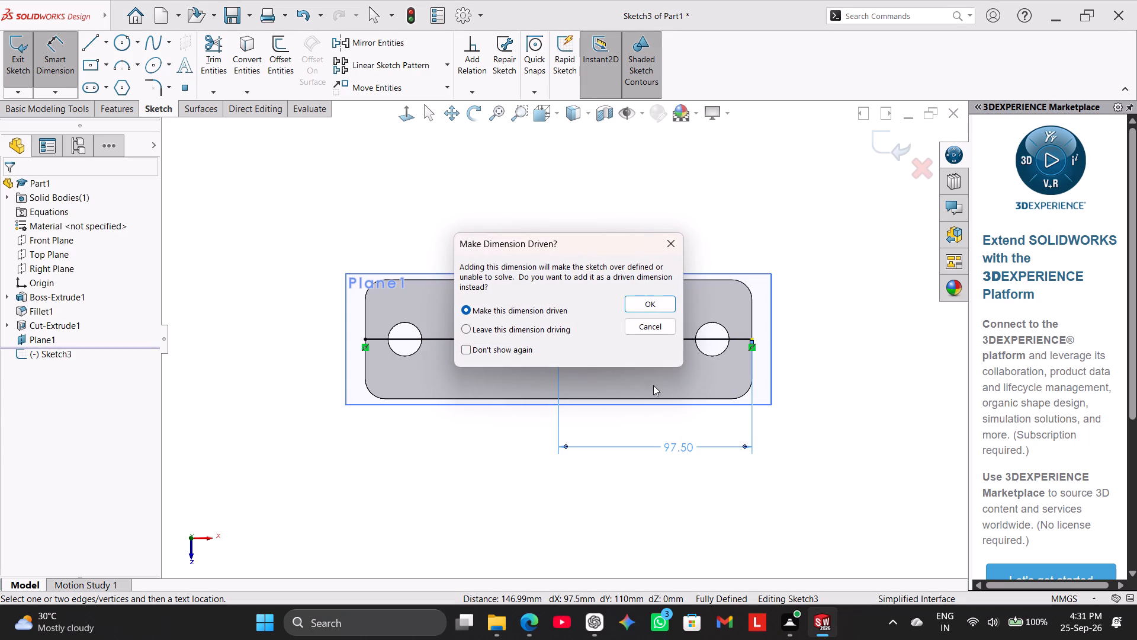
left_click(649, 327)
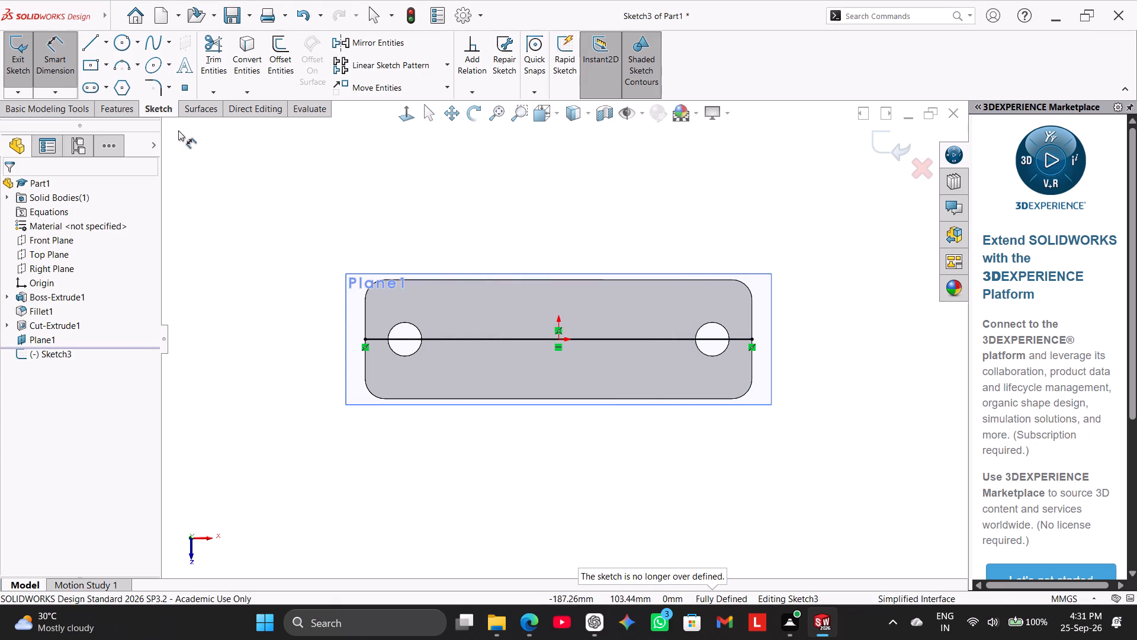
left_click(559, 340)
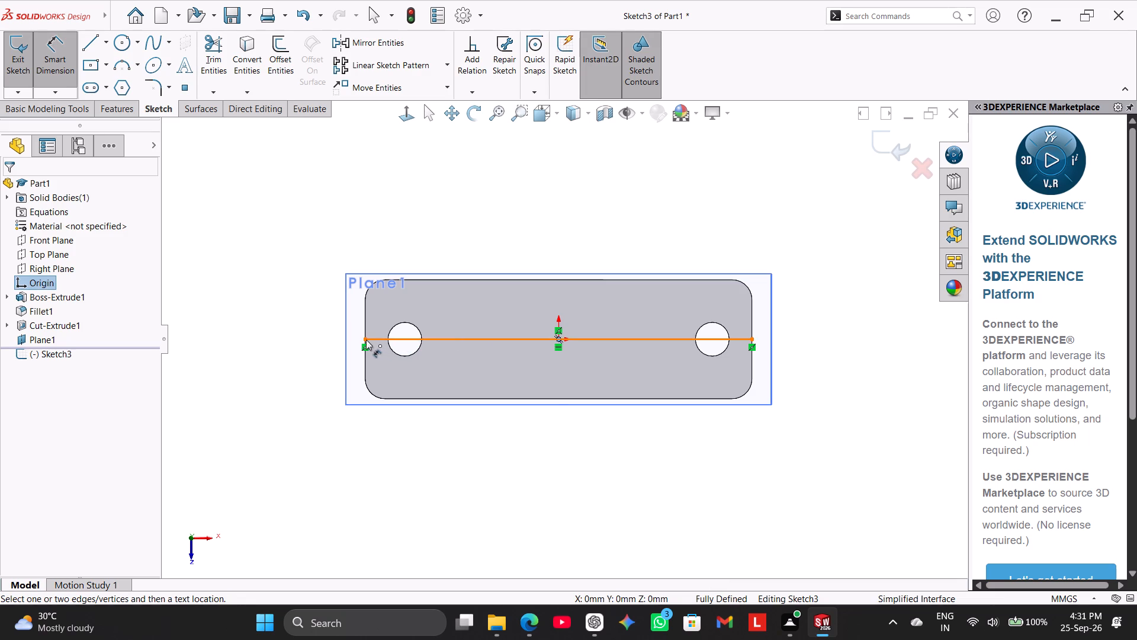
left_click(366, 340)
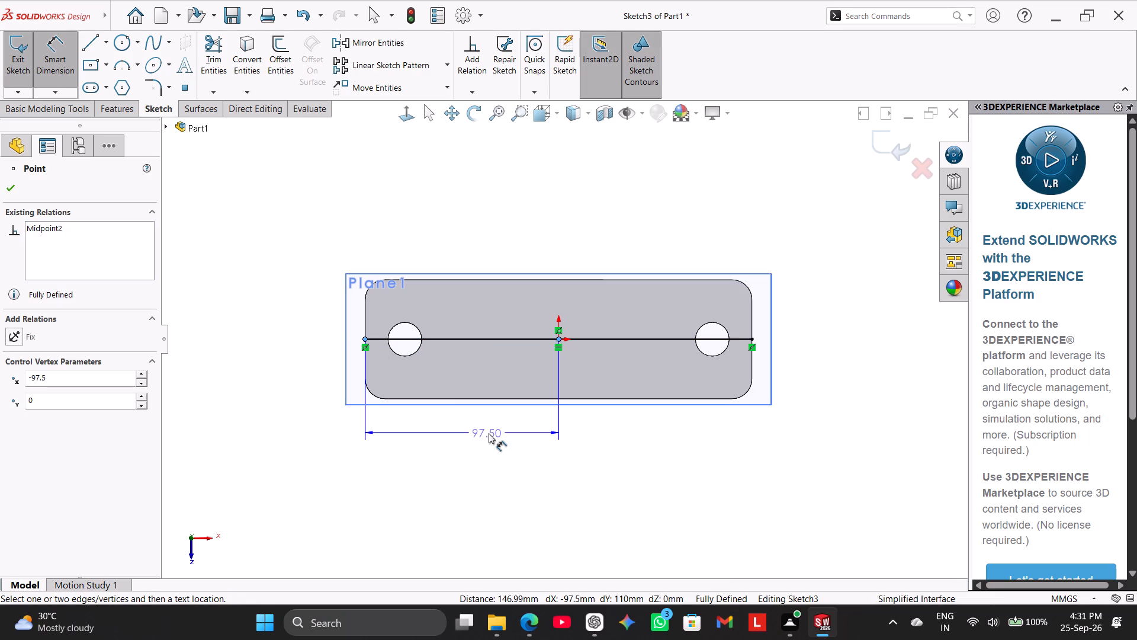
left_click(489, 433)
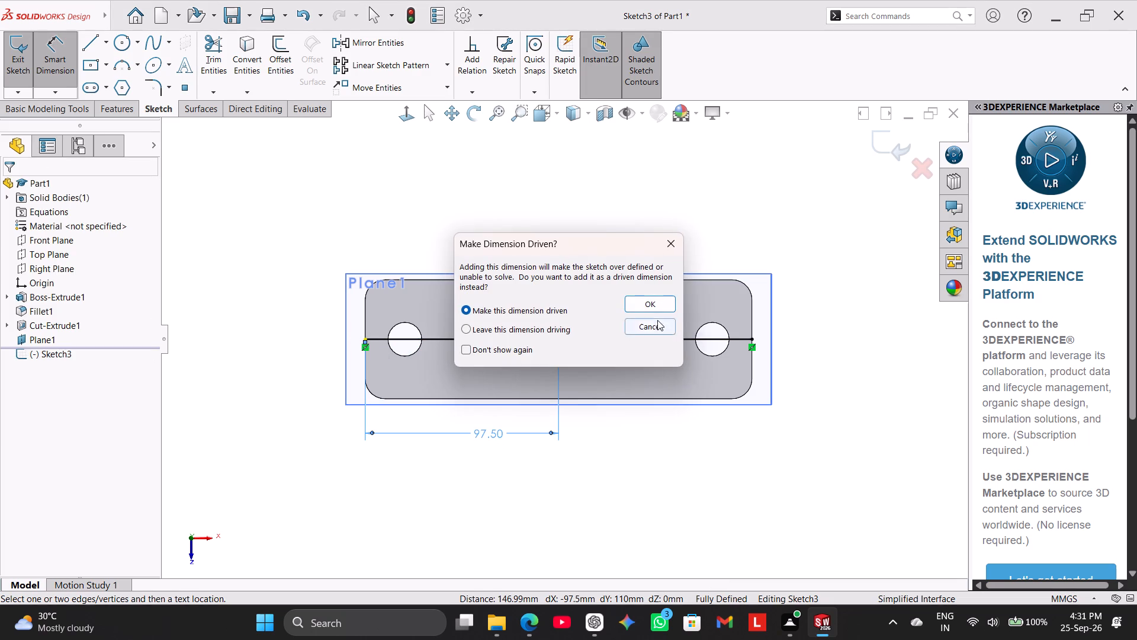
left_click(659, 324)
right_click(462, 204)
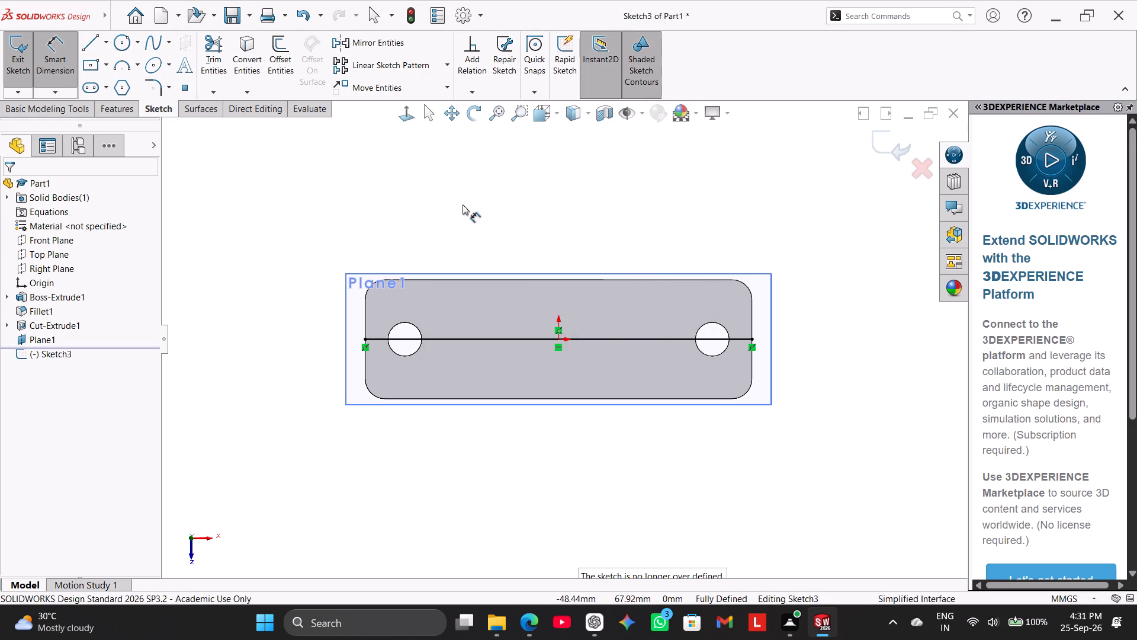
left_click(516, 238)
Exit the sketch on the offset plane and open Sketch1 under the base extrusion for editing.
middle_click_drag(606, 466, 609, 347)
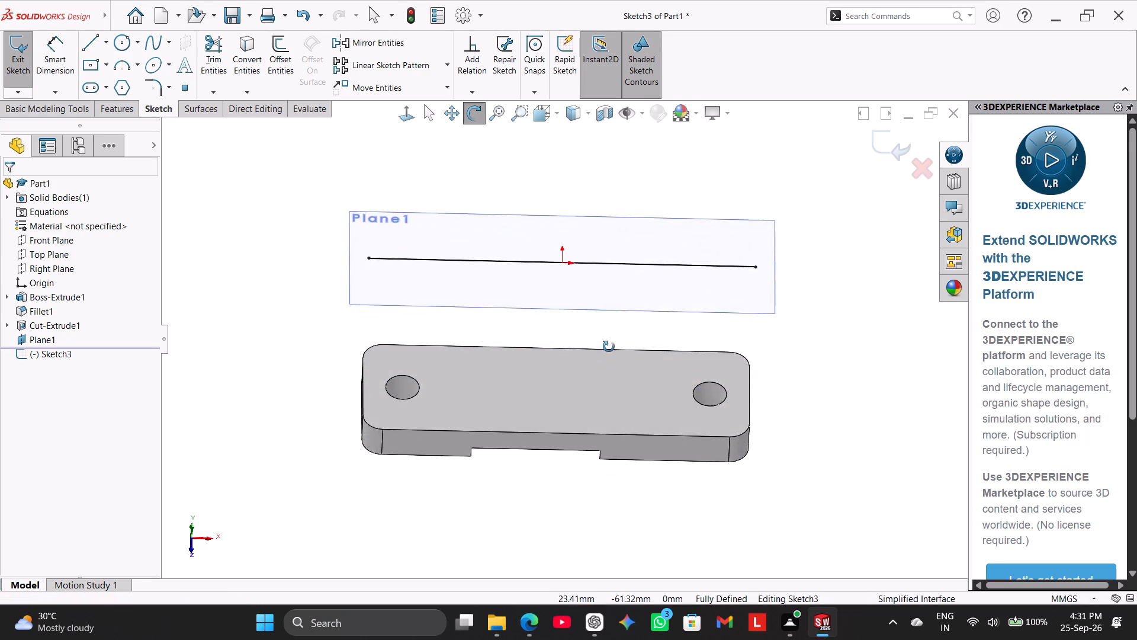
middle_click_drag(609, 347, 610, 302)
middle_click_drag(618, 351, 618, 322)
scroll(618, 351, "up", 1)
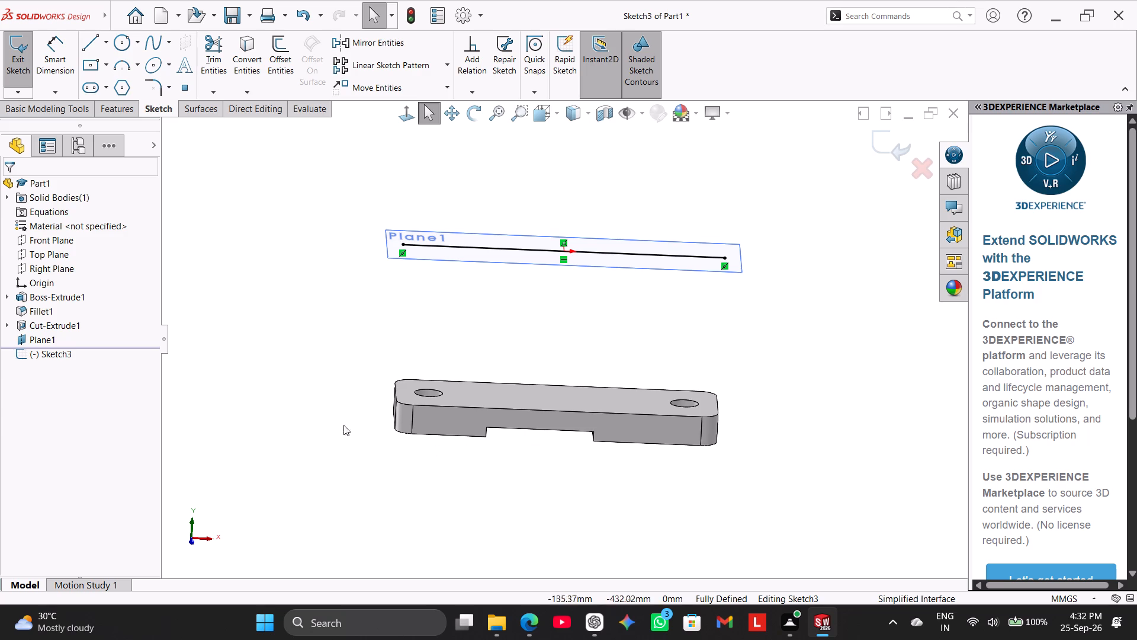
left_click(2, 295)
left_click(8, 293)
left_click(43, 308)
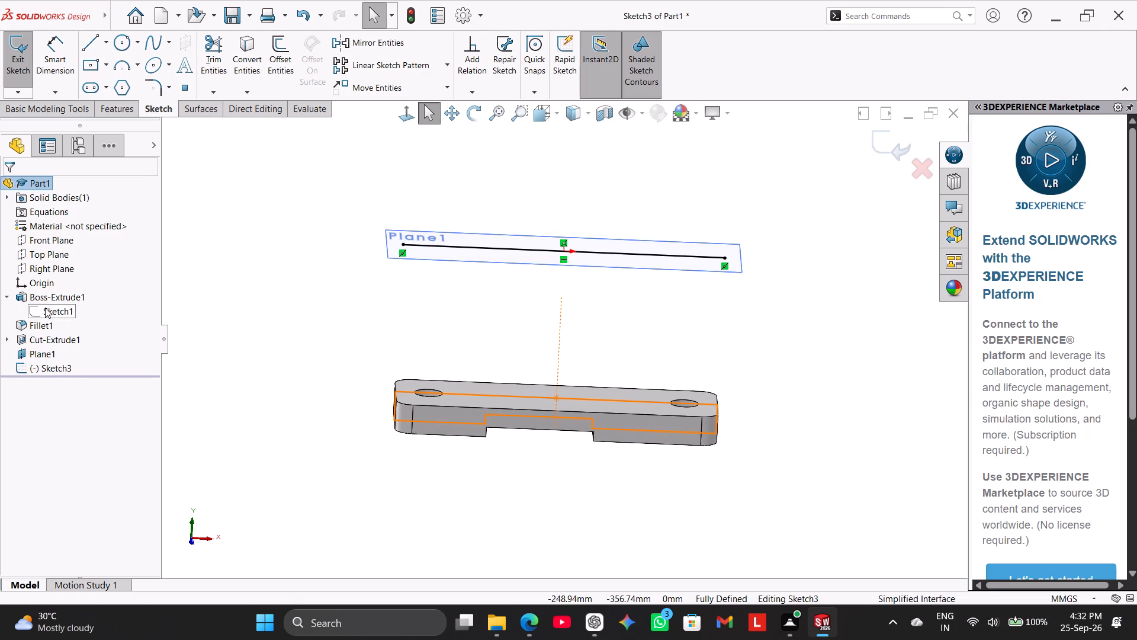
right_click(54, 309)
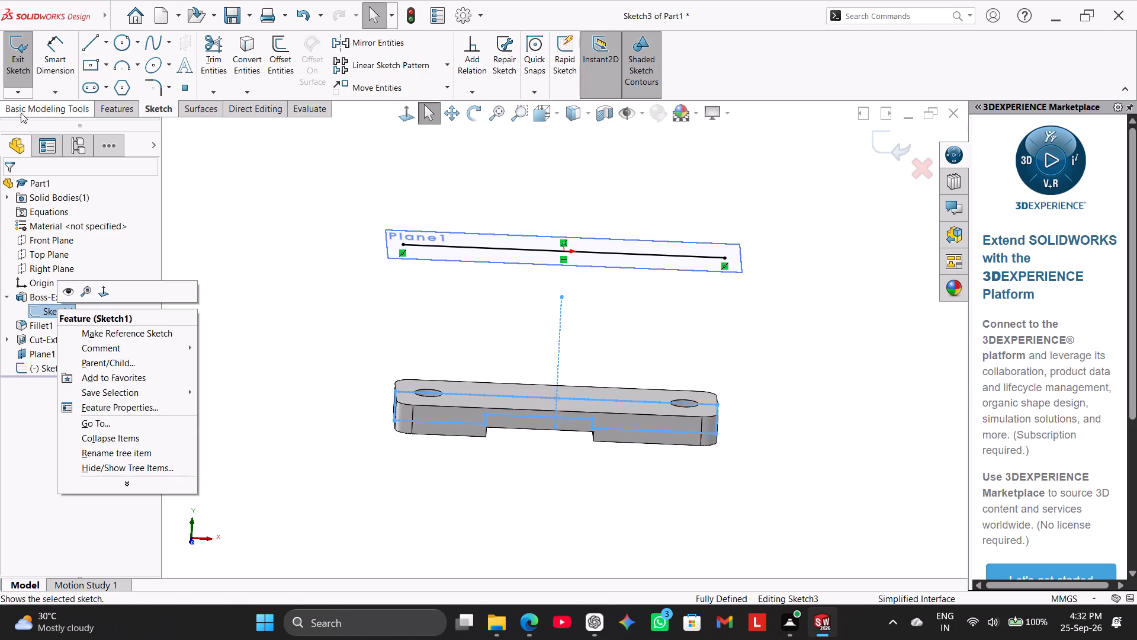
left_click(13, 65)
right_click(57, 312)
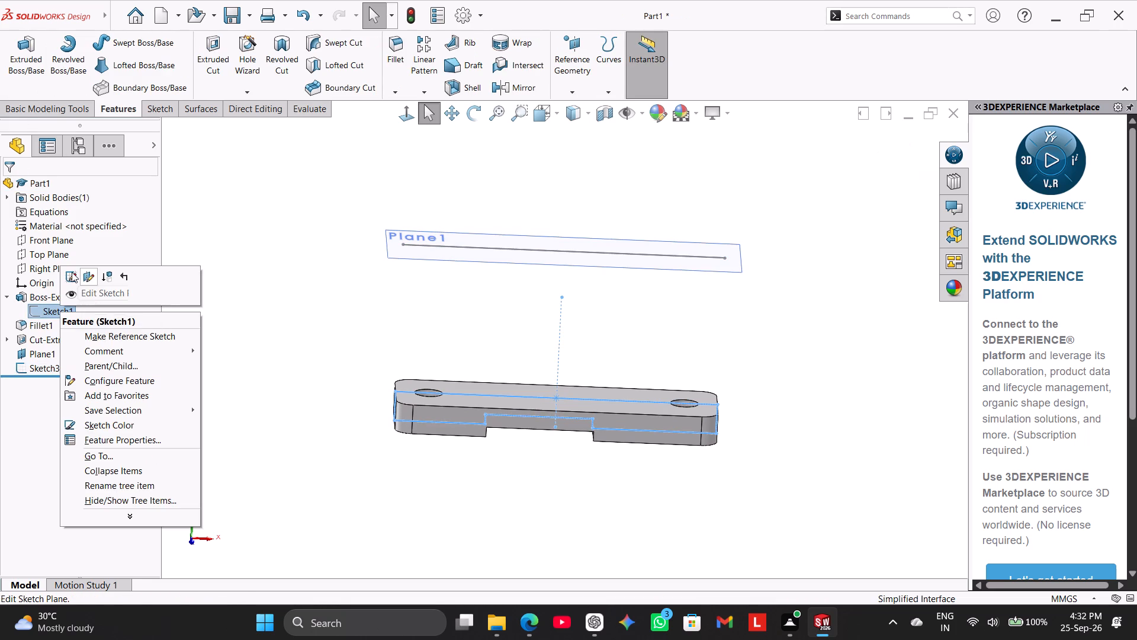
left_click(72, 272)
left_click(398, 322)
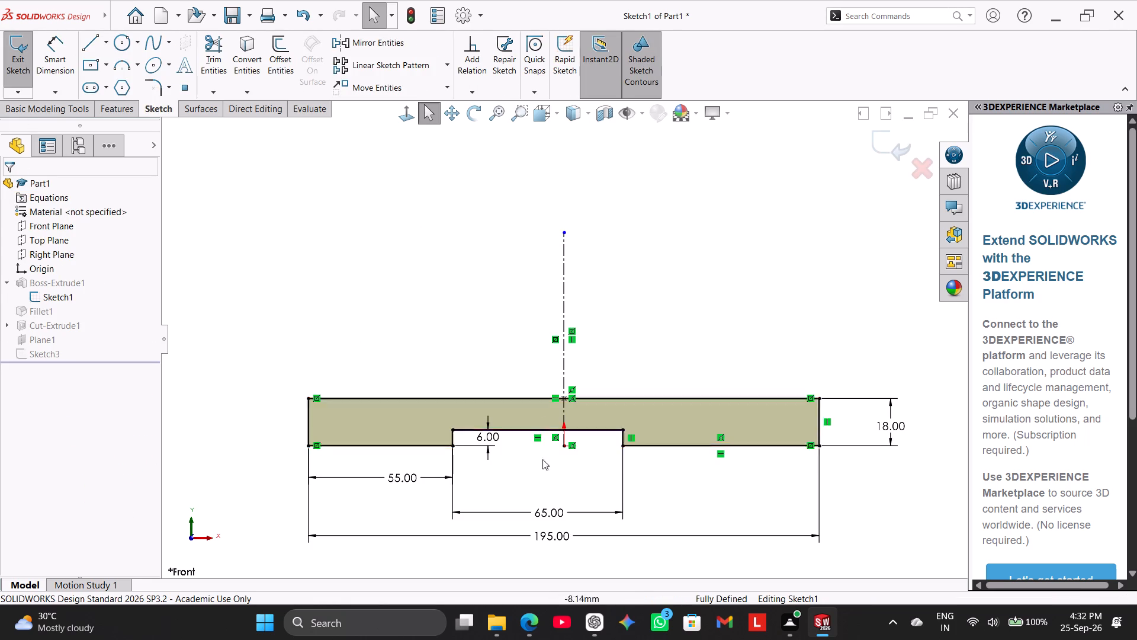
Delete the 195 mm overall length dimension below the base profile.
right_click(552, 519)
left_click(526, 467)
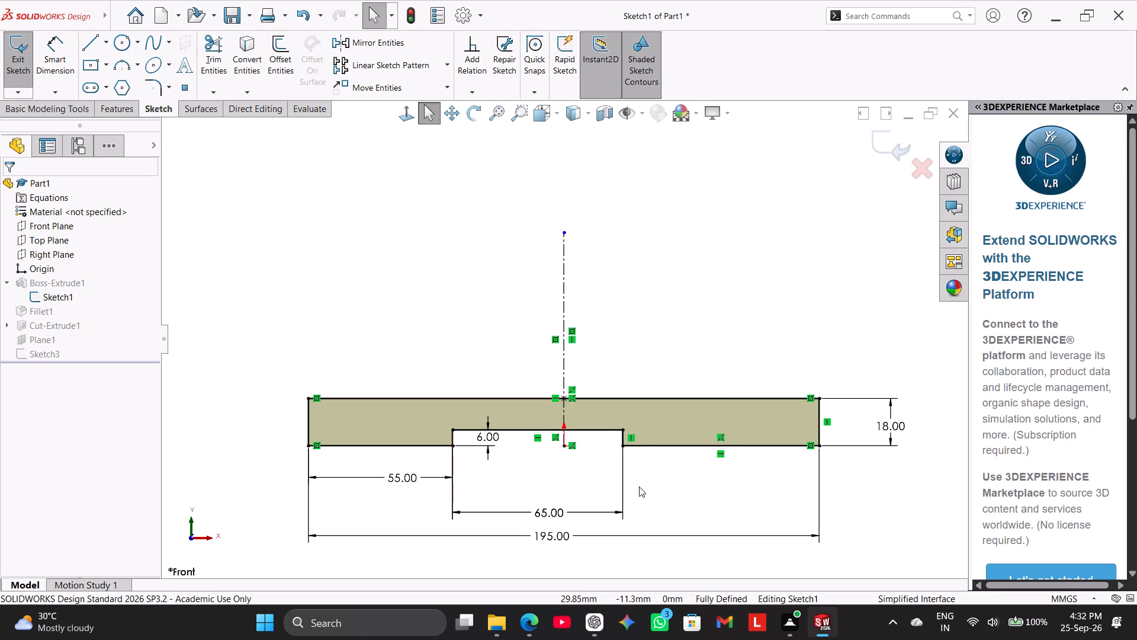
right_click(560, 536)
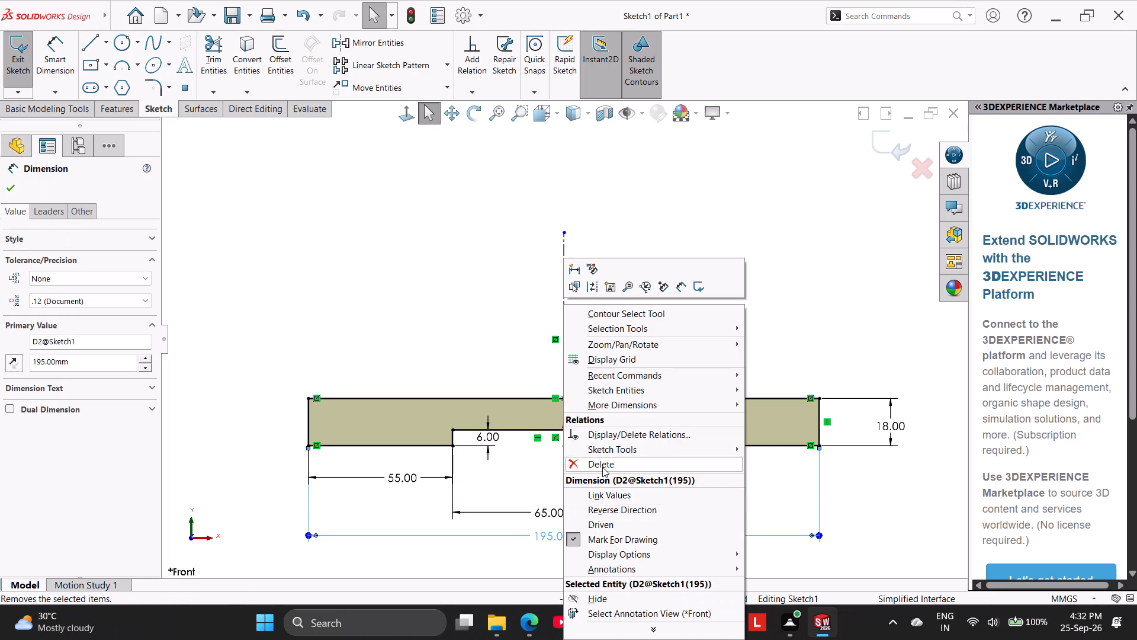
left_click(602, 467)
right_click(638, 322)
left_click(622, 337)
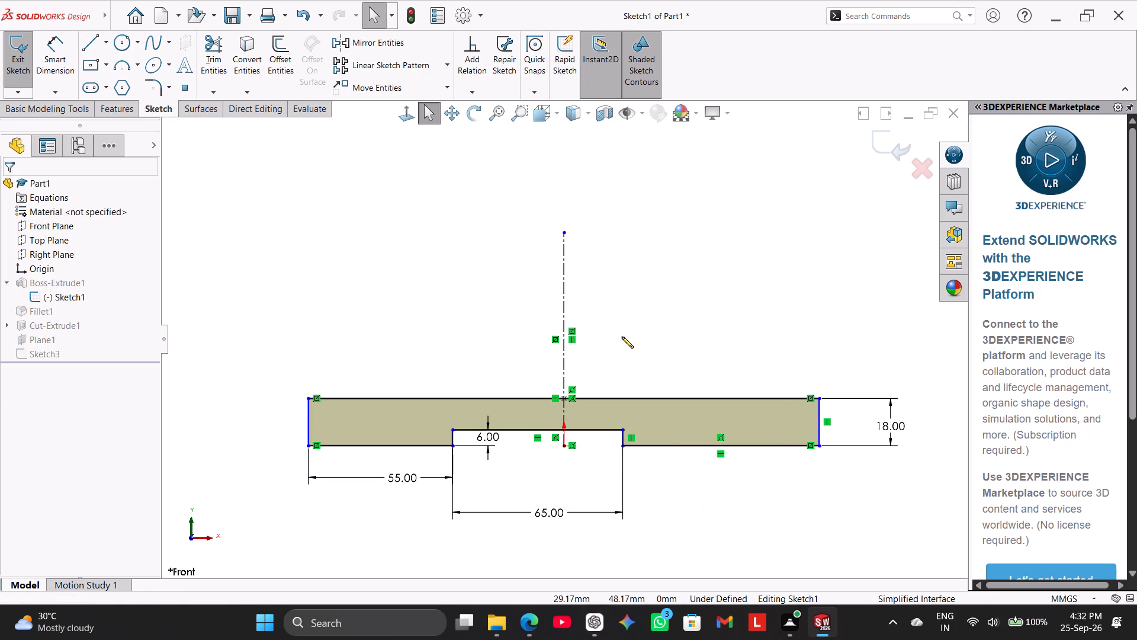
Dimension the profile's top edge at 195 mm, placing the dimension above the profile.
left_click(53, 43)
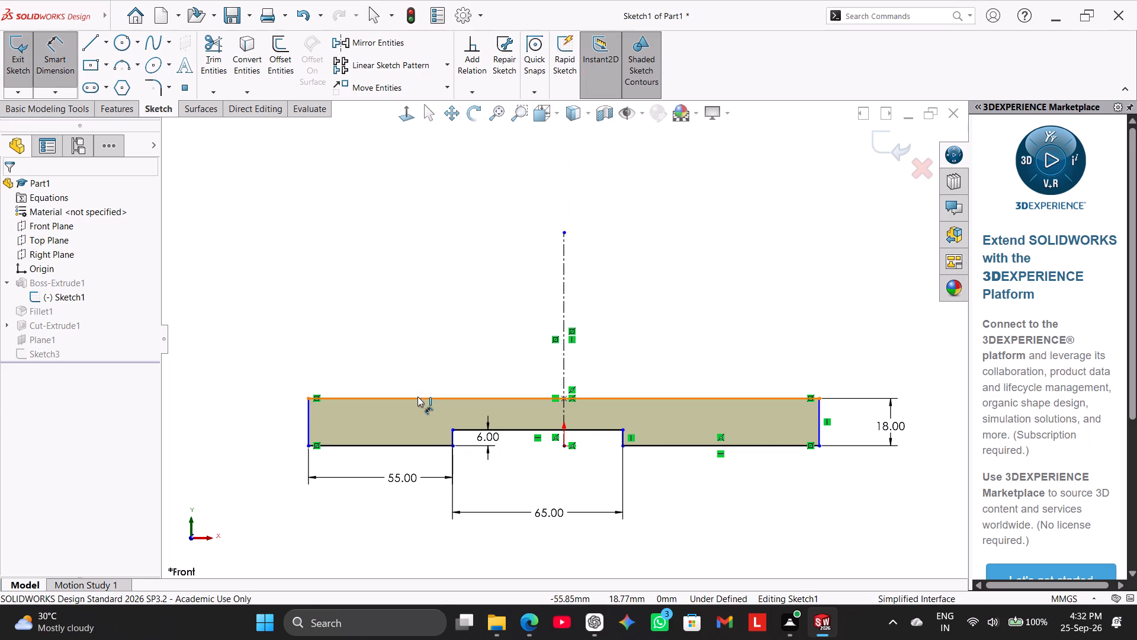
left_click(419, 398)
left_click(423, 328)
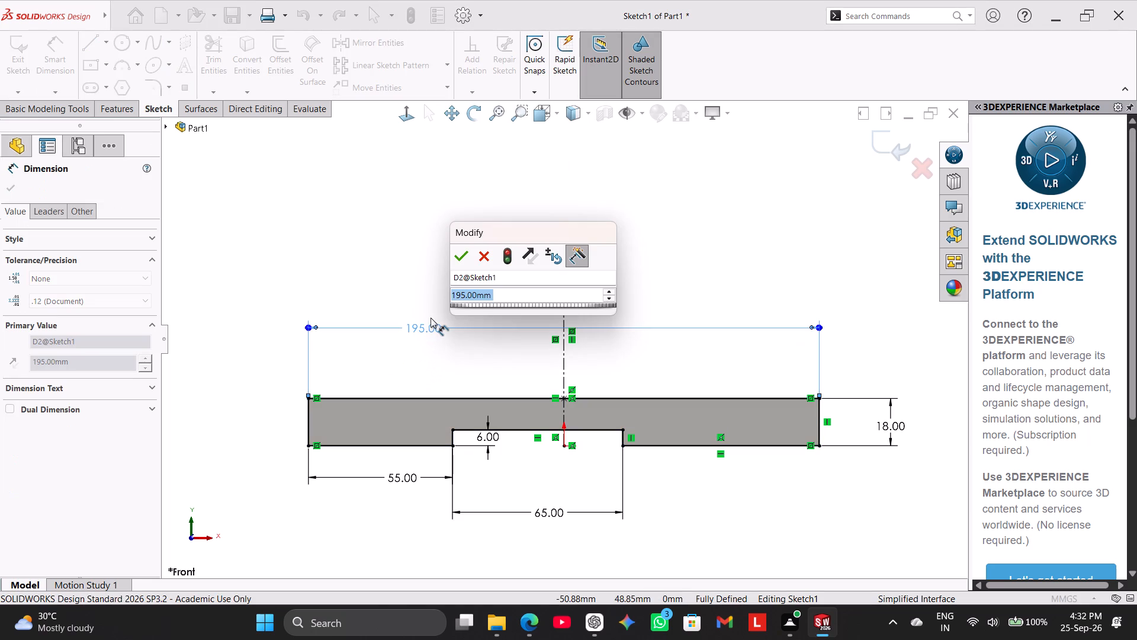
type("195")
key("Return")
right_click_drag(436, 290, 442, 276)
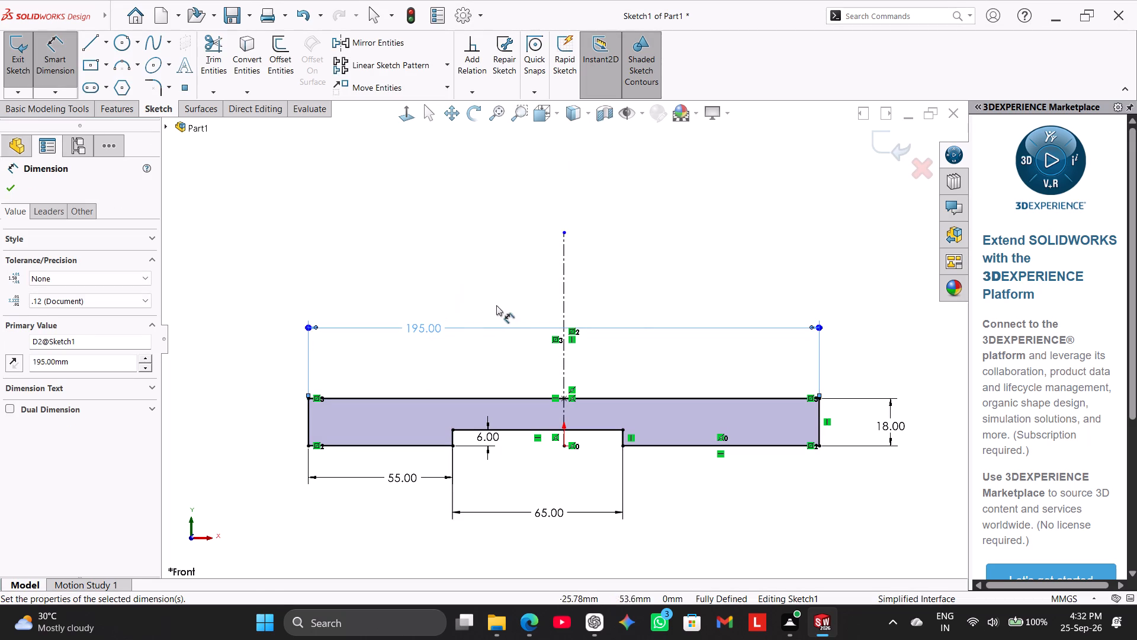
right_click(470, 266)
left_click(508, 303)
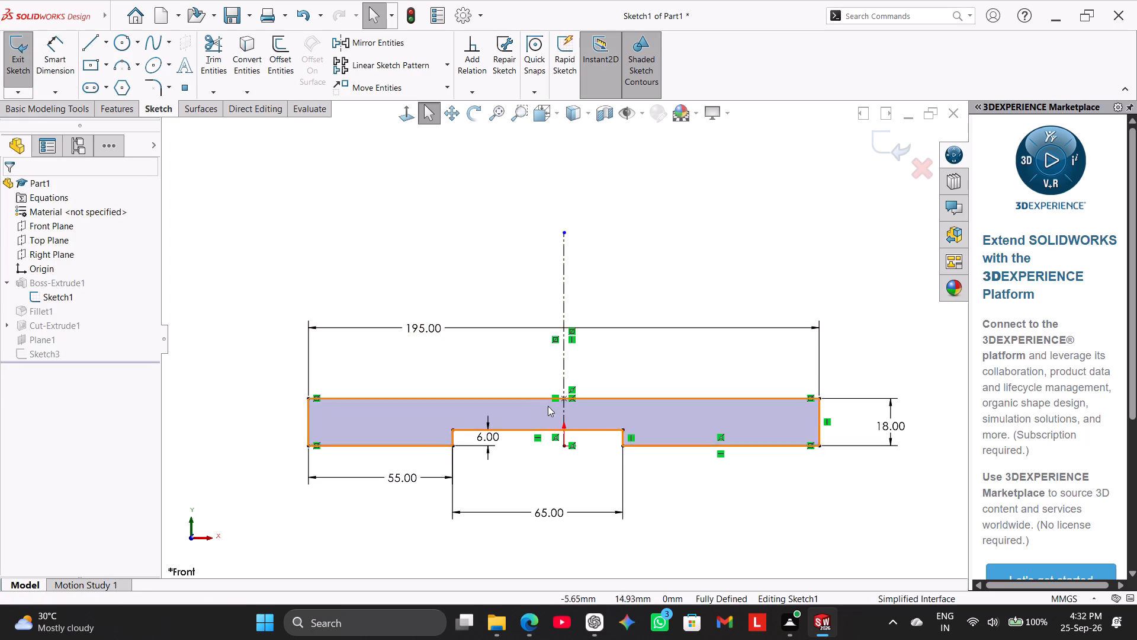
Delete the point at the top edge's midpoint and the symmetric relation between the profile's upper corners.
right_click(563, 398)
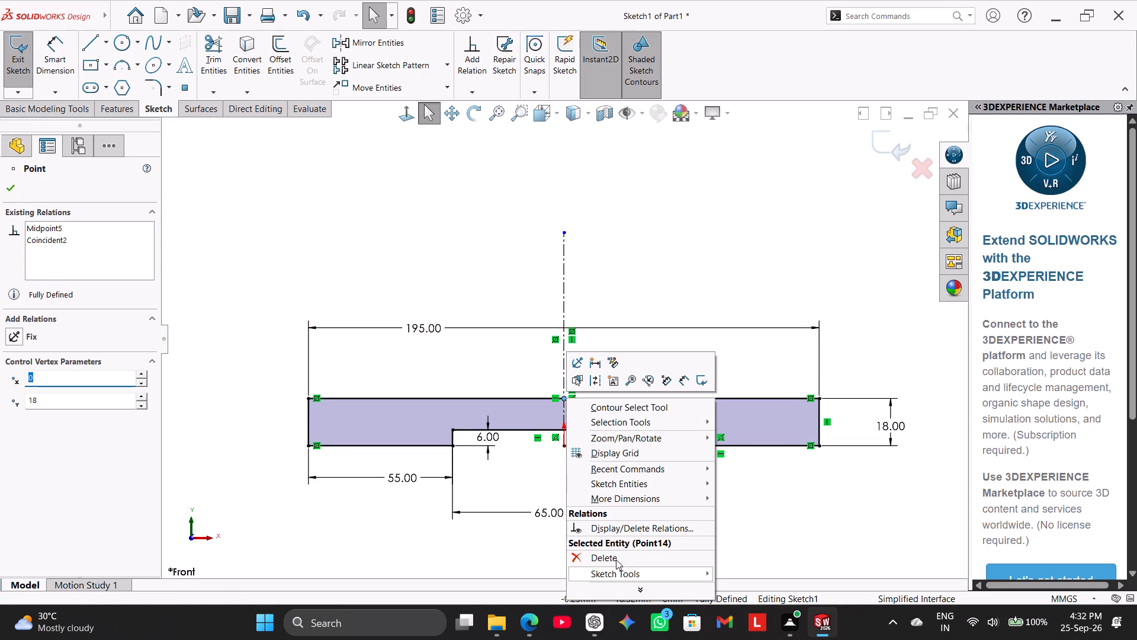
left_click(616, 559)
right_click(808, 395)
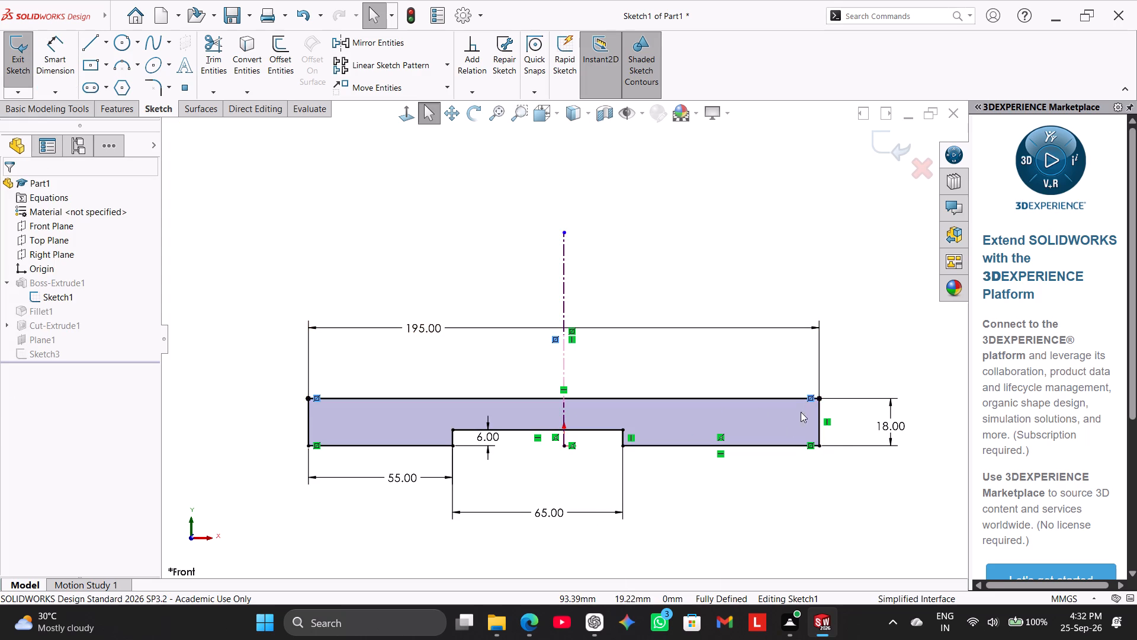
left_click(849, 537)
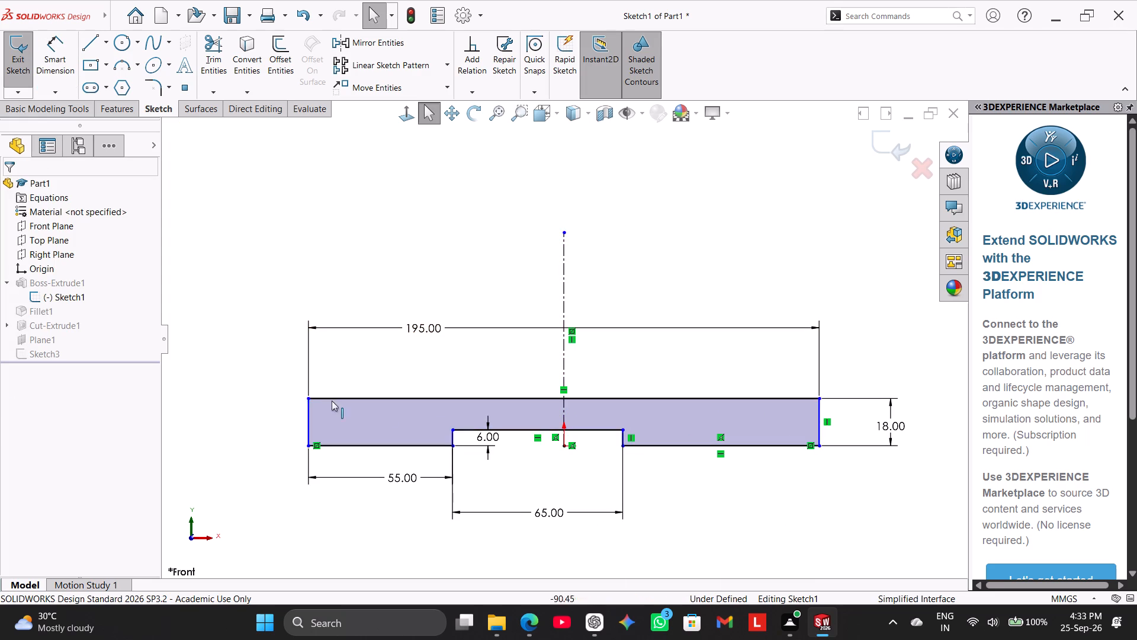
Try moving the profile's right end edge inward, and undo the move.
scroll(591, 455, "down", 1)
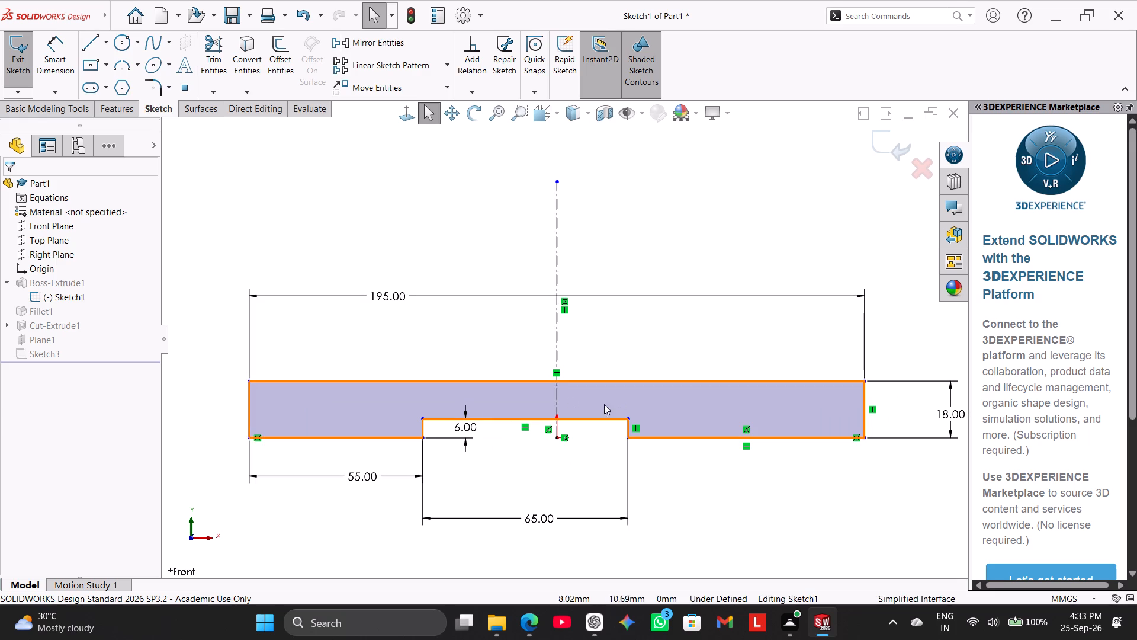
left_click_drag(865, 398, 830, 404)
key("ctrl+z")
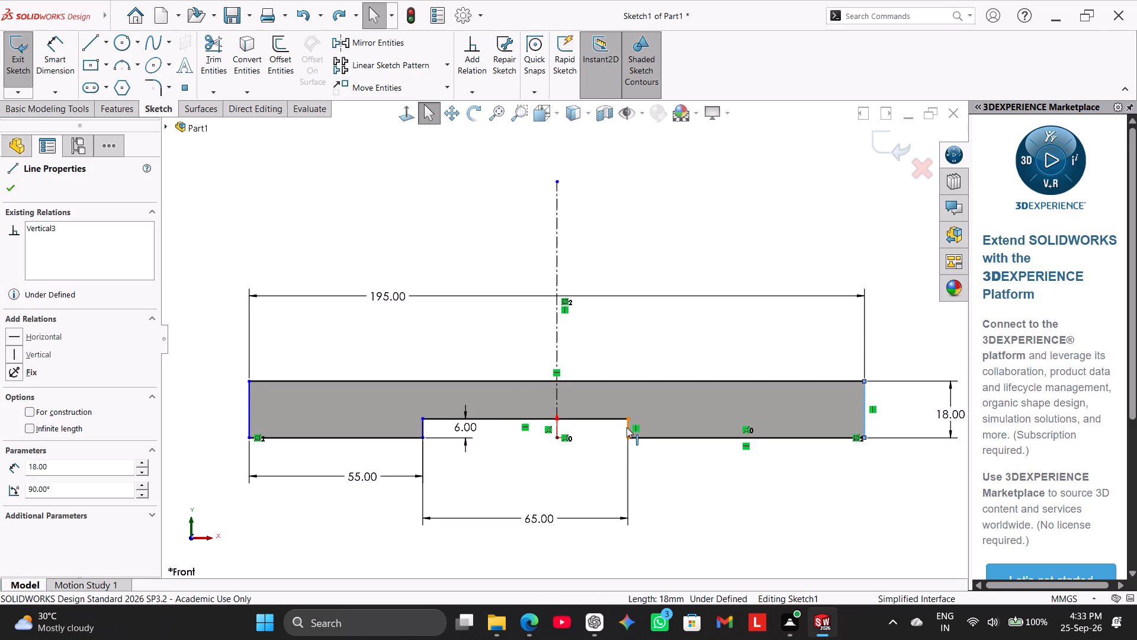
Try moving the notch's right and left vertical edges toward the profile's left end.
left_click_drag(627, 427, 599, 434)
left_click(586, 455)
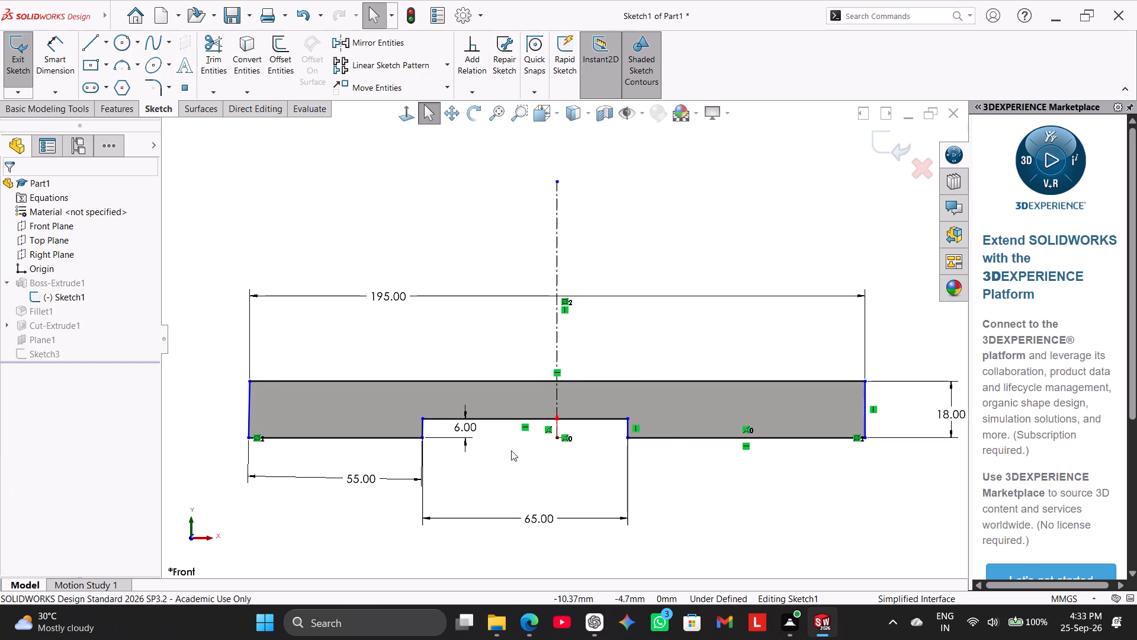
left_click_drag(422, 428, 374, 428)
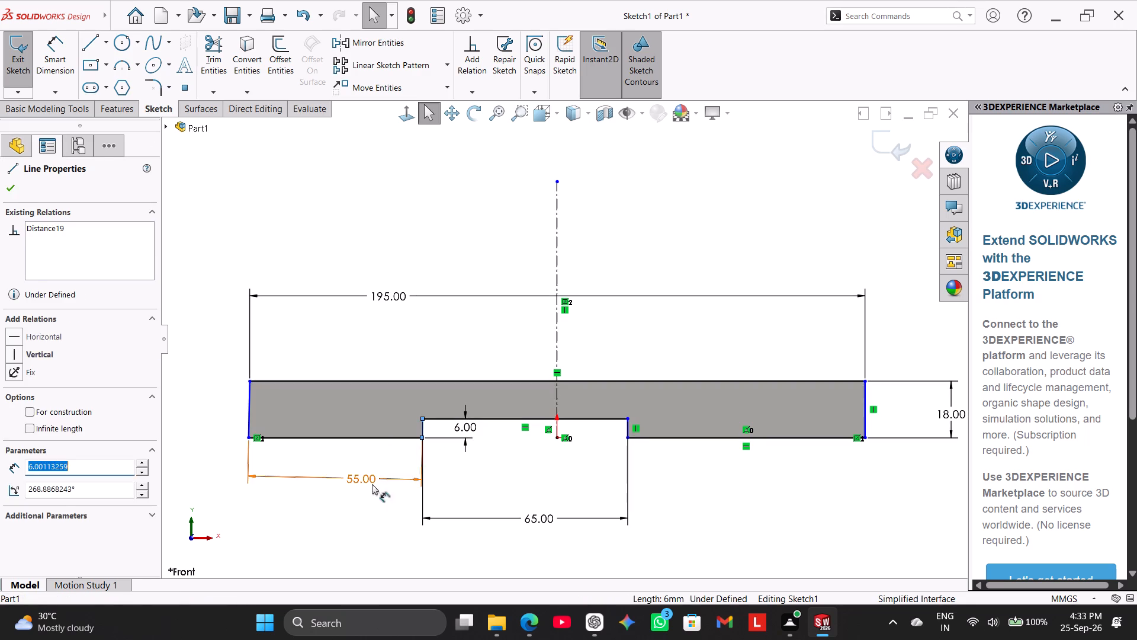
left_click(363, 512)
Delete the symmetric relation between the profile's two lower corners about the centerline.
right_click(258, 438)
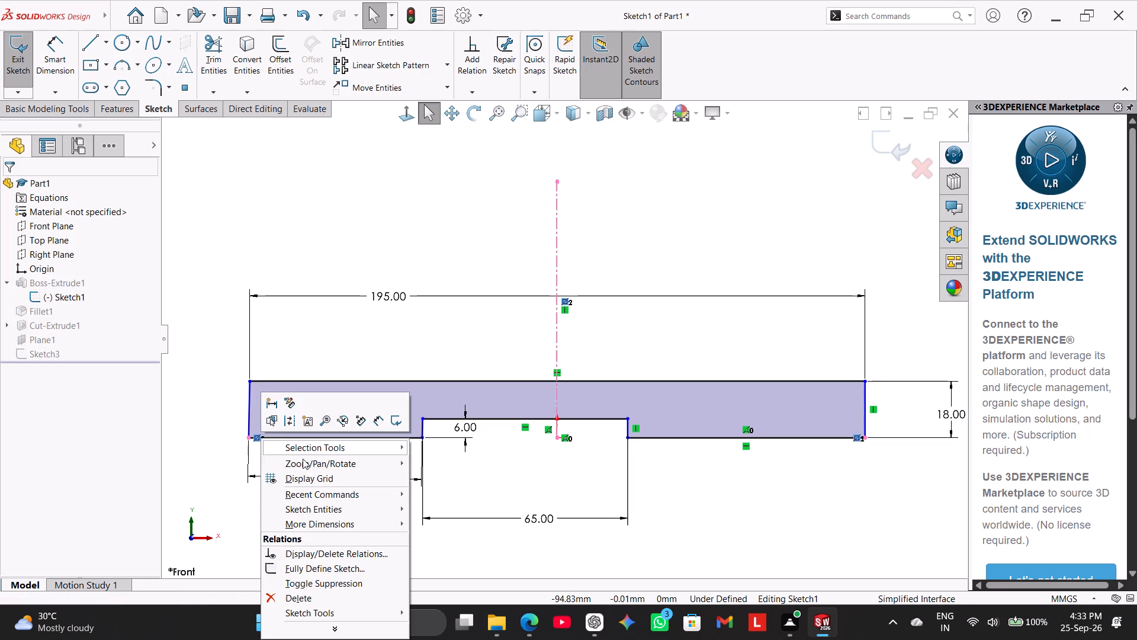
left_click(341, 594)
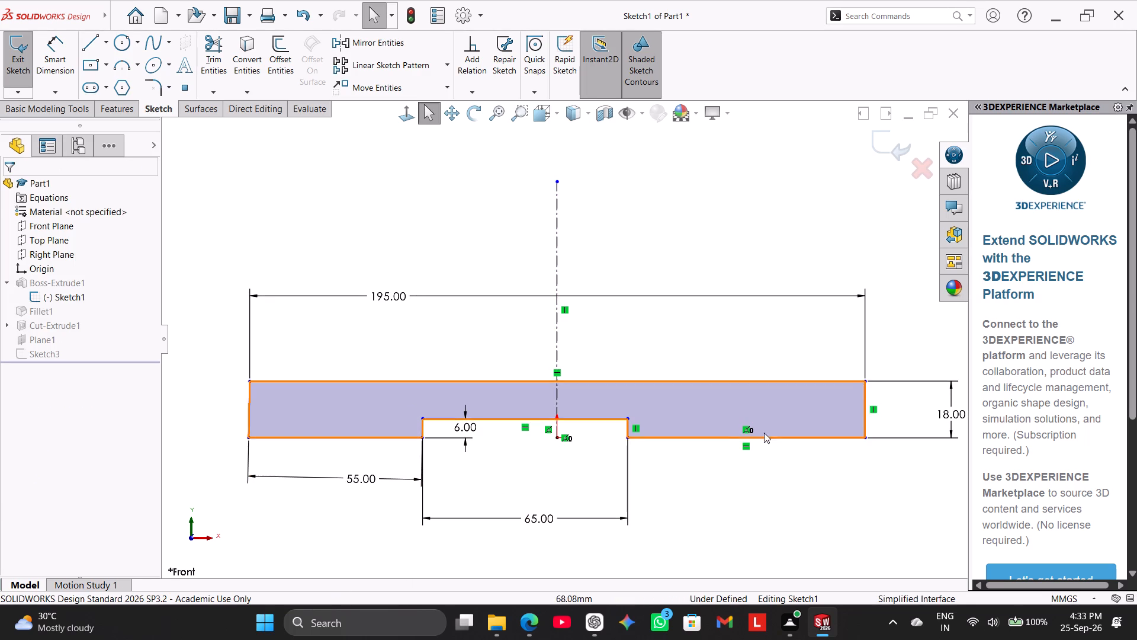
Shift the whole profile off-centre by moving the notch's left vertical edge away from the centerline, until the notch lies left of the origin.
left_click_drag(422, 427, 380, 427)
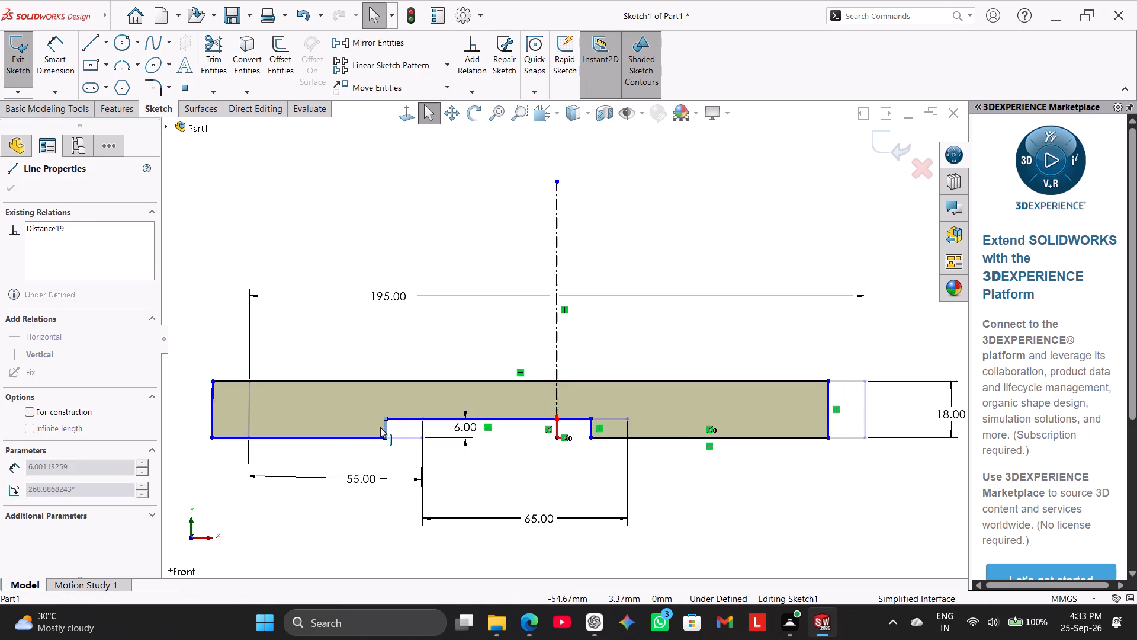
left_click_drag(380, 427, 338, 430)
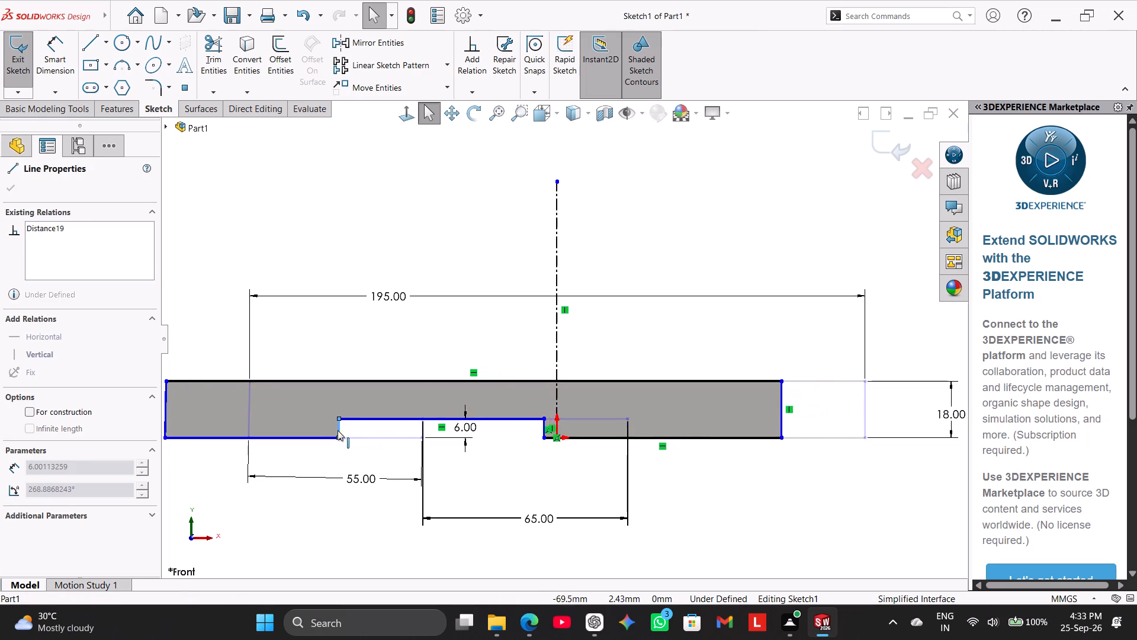
left_click_drag(338, 430, 336, 430)
scroll(459, 484, "up", 2)
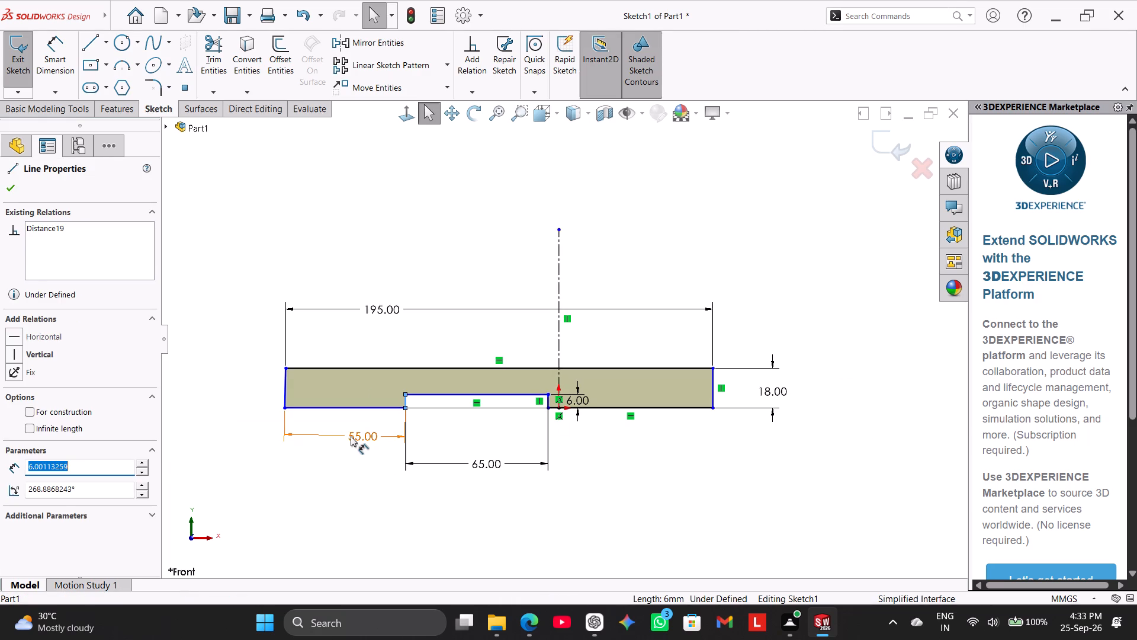
left_click(351, 436)
left_click(429, 482)
scroll(512, 430, "down", 2)
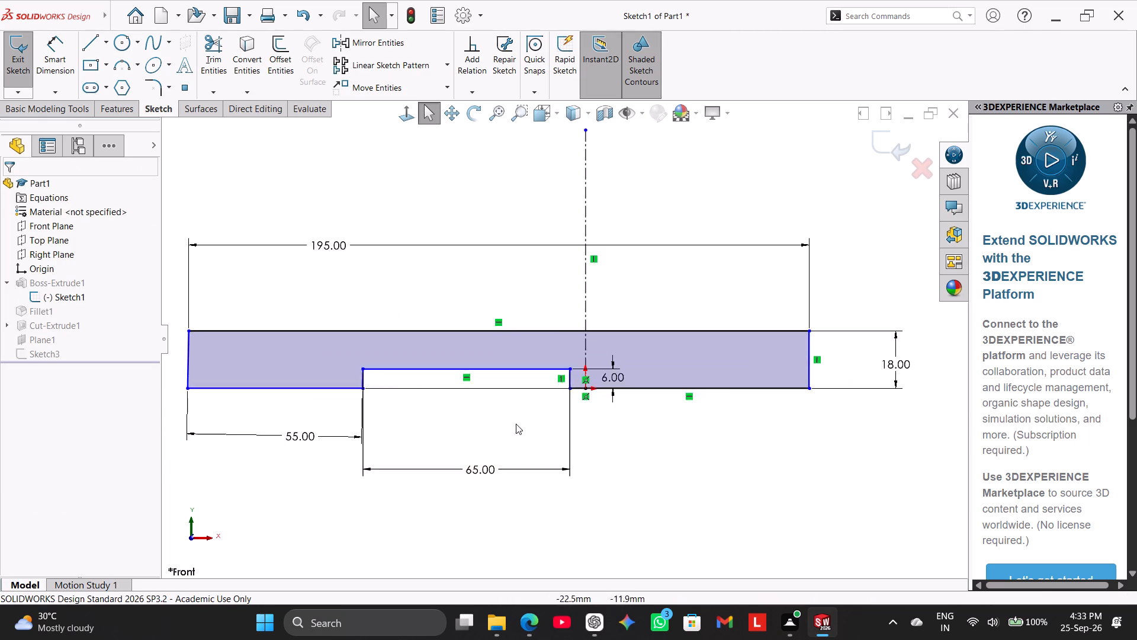
scroll(516, 424, "down", 2)
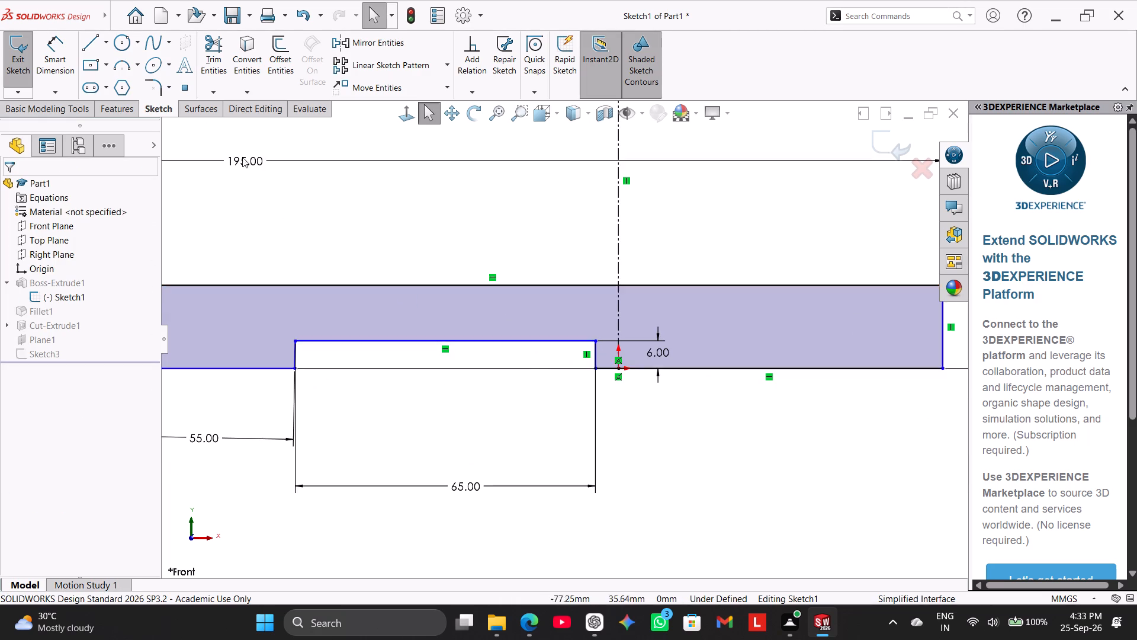
Dimension the distance from the vertical centerline to the profile's right end edge at 70 mm, placed below the profile.
left_click(63, 50)
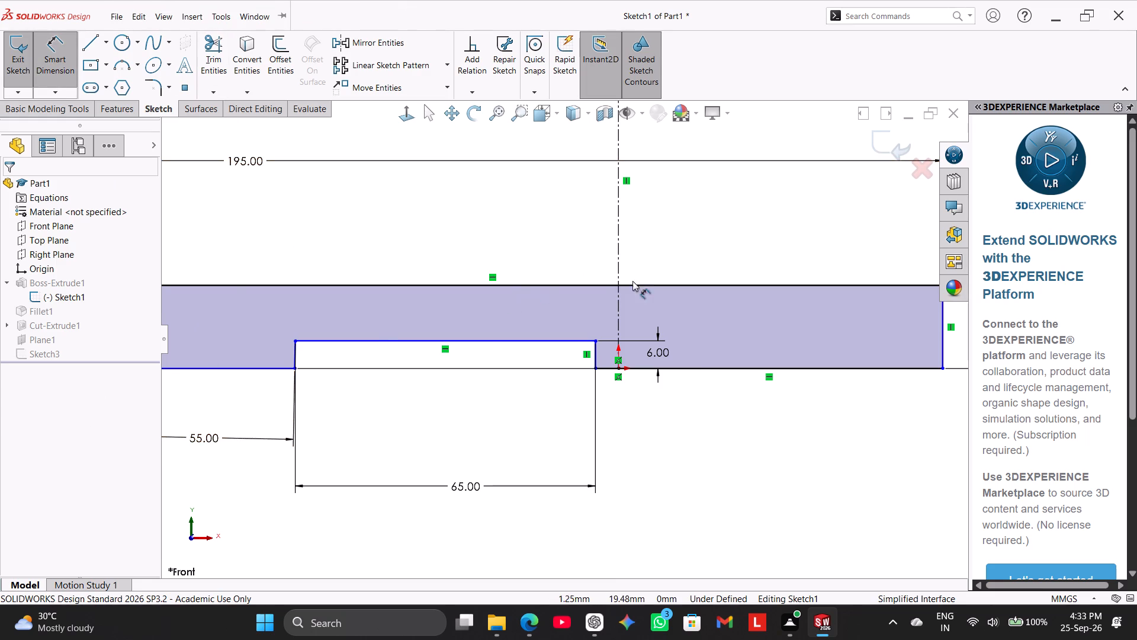
scroll(651, 284, "up", 2)
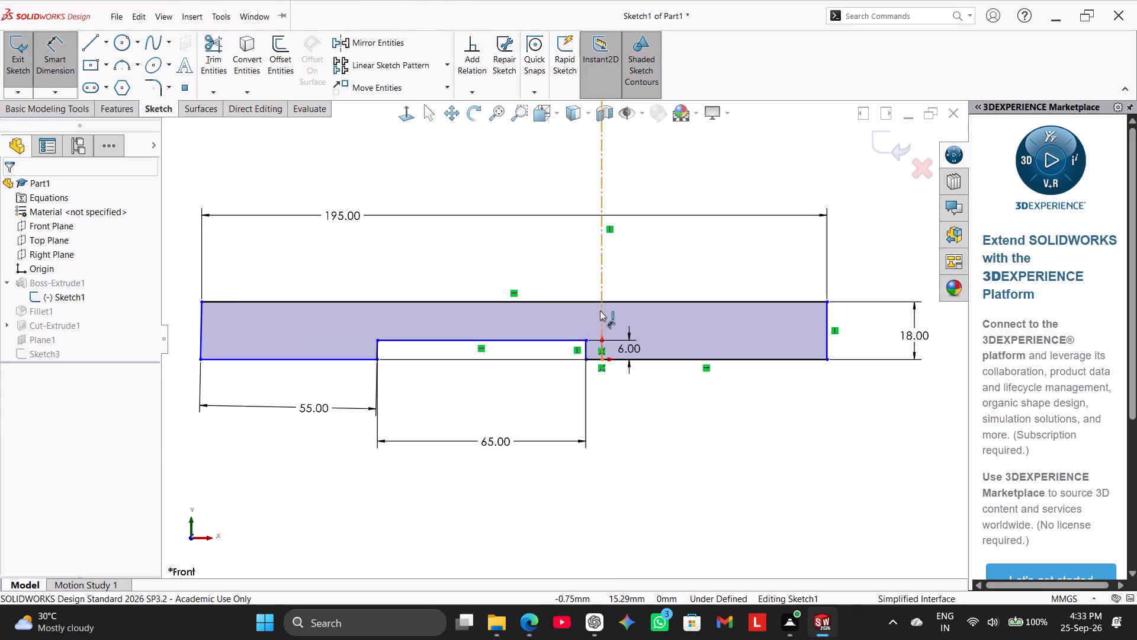
left_click(600, 311)
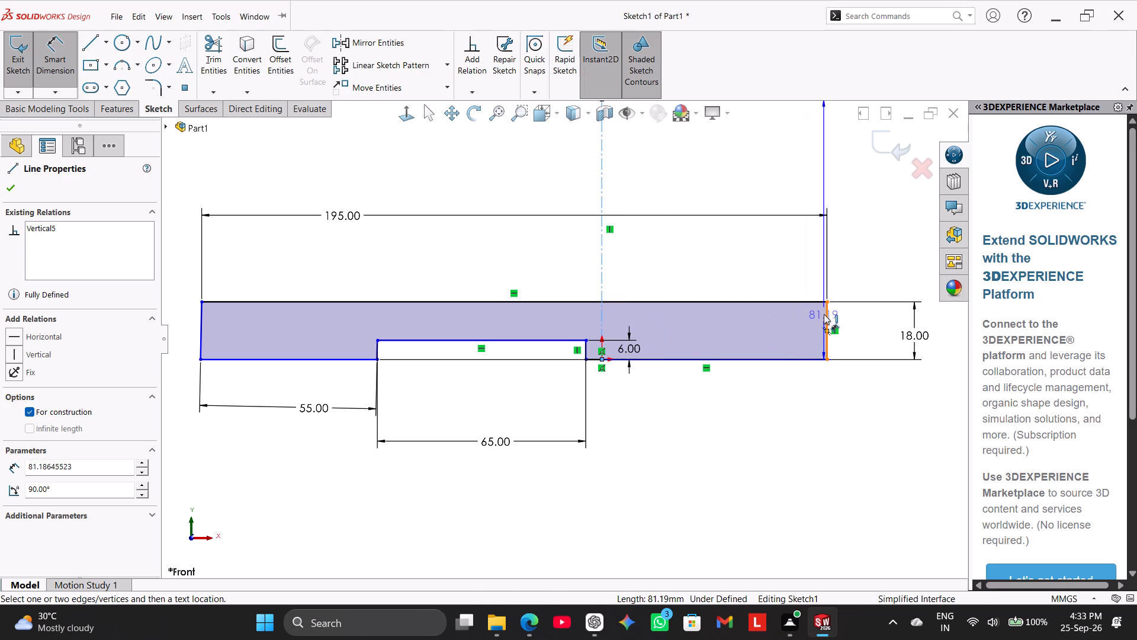
left_click(824, 314)
left_click(714, 423)
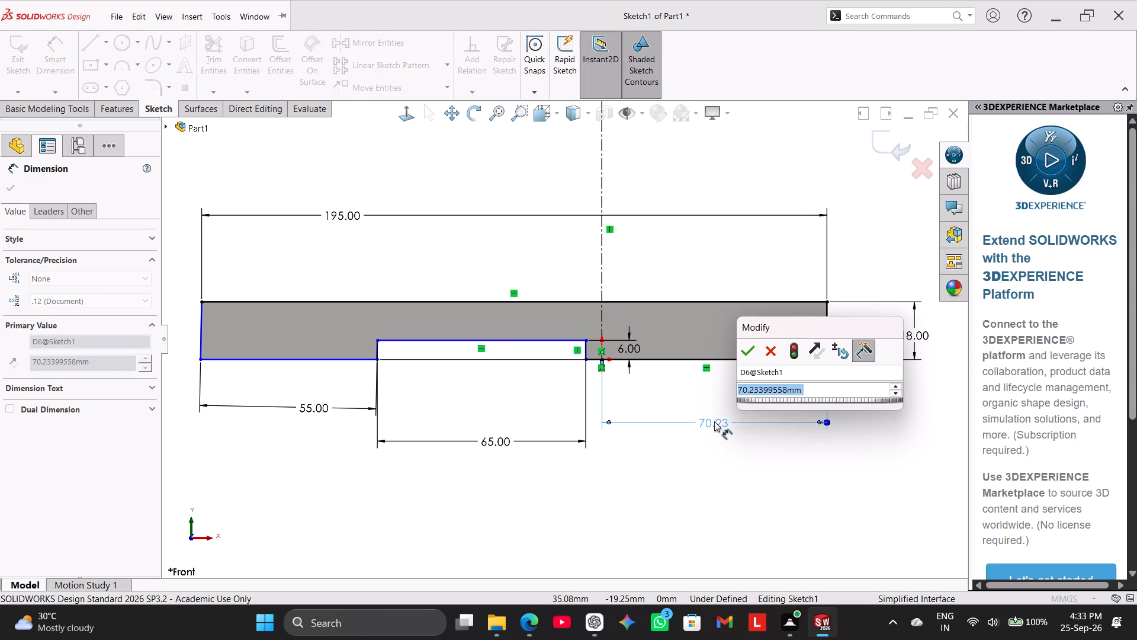
type("70")
key("Return")
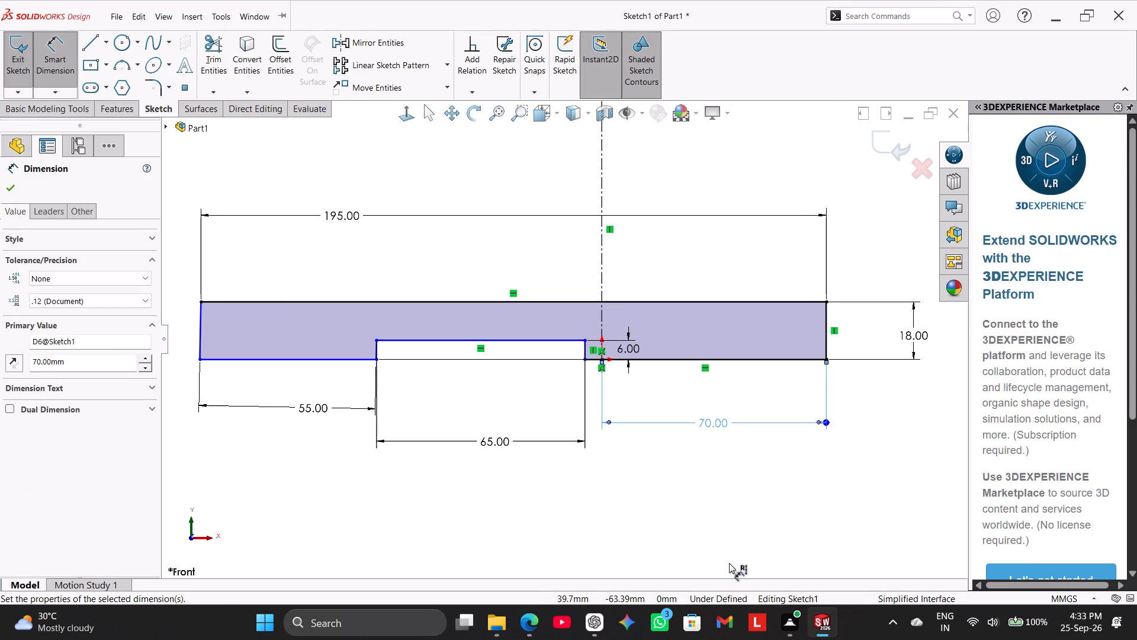
right_click(670, 497)
left_click(697, 540)
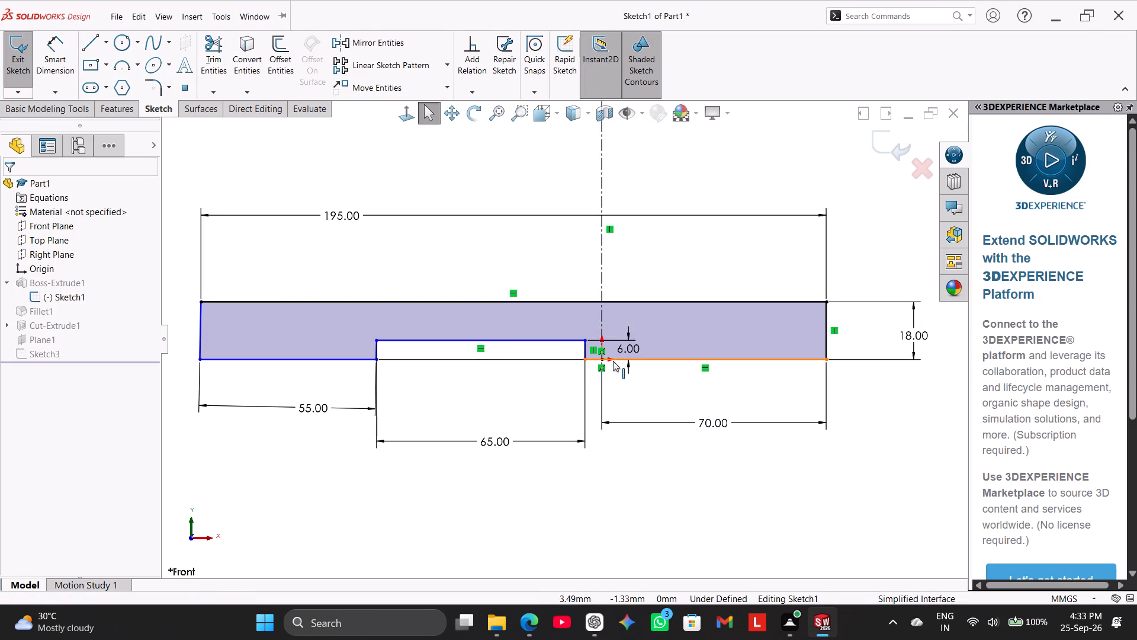
Line up the 65 mm and 70 mm dimensions with the 55 mm dimension in one row below the profile.
scroll(622, 386, "up", 1)
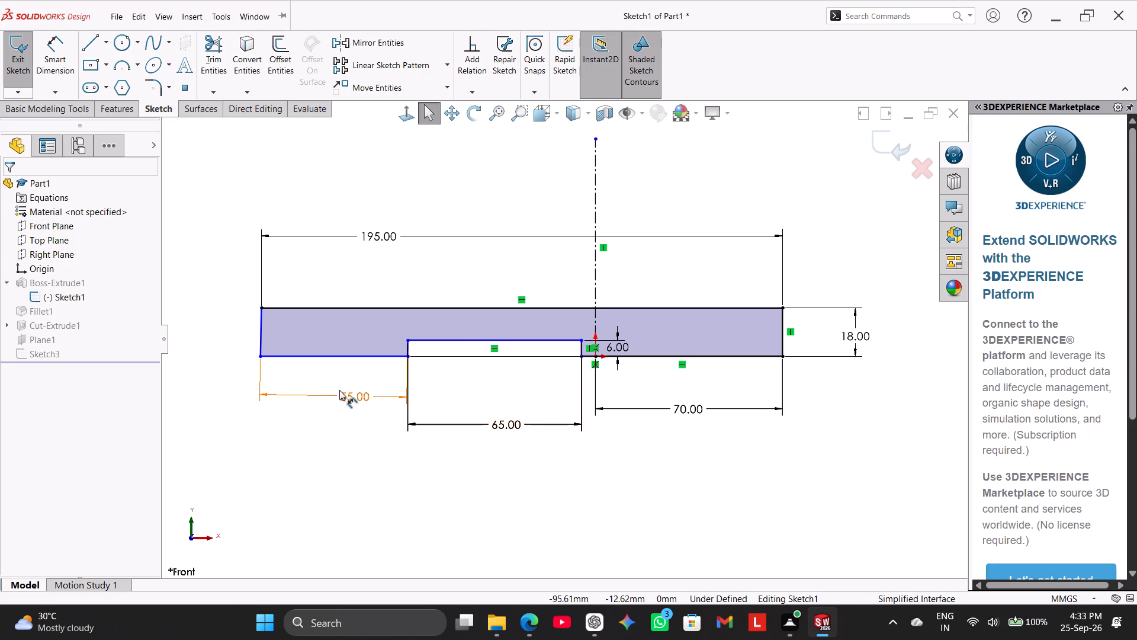
left_click(348, 393)
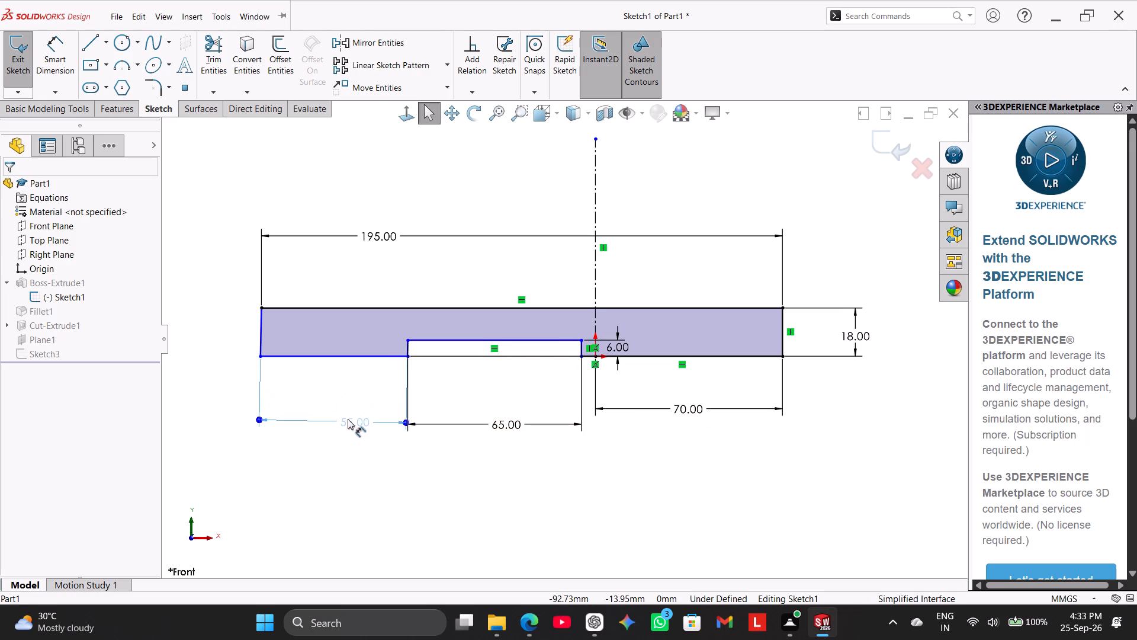
left_click_drag(504, 423, 503, 408)
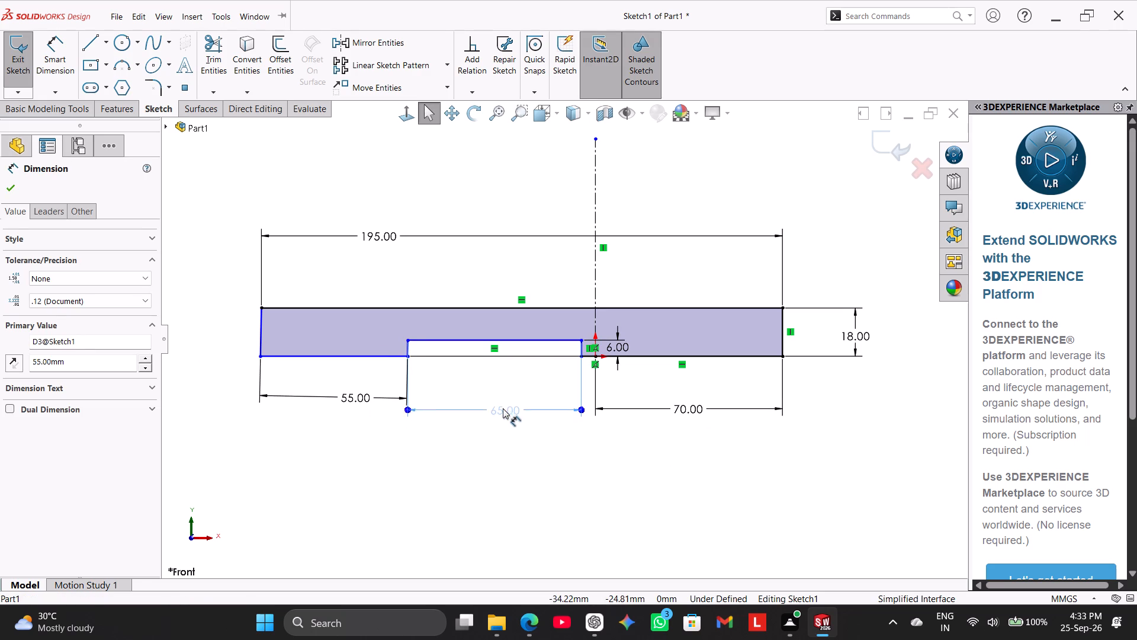
left_click_drag(503, 408, 501, 398)
left_click_drag(682, 412, 684, 402)
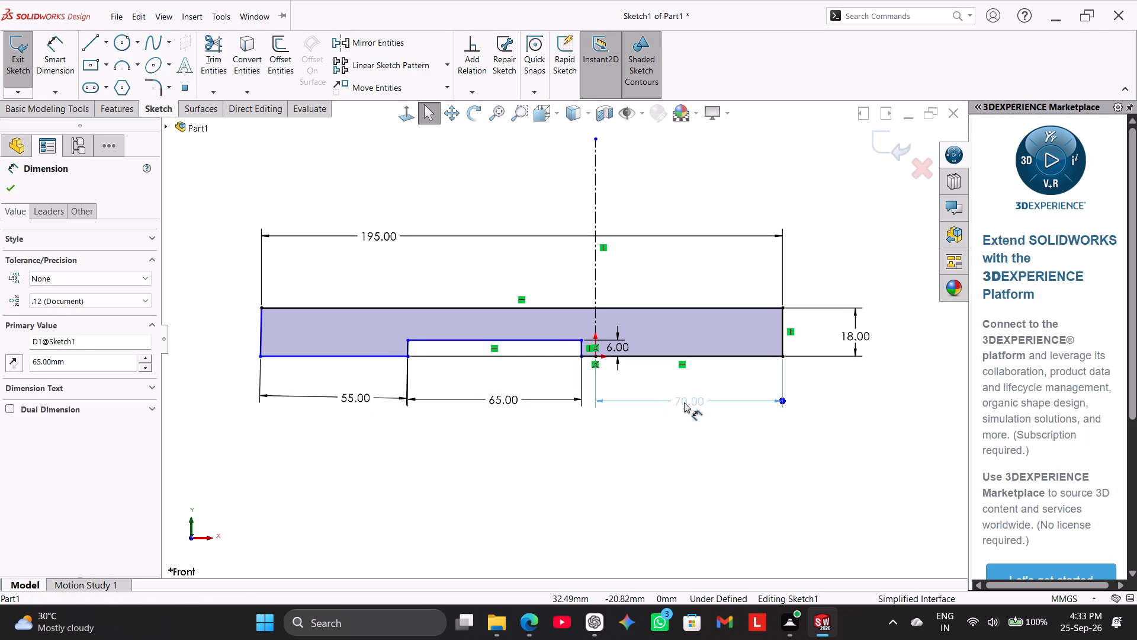
left_click_drag(684, 402, 684, 399)
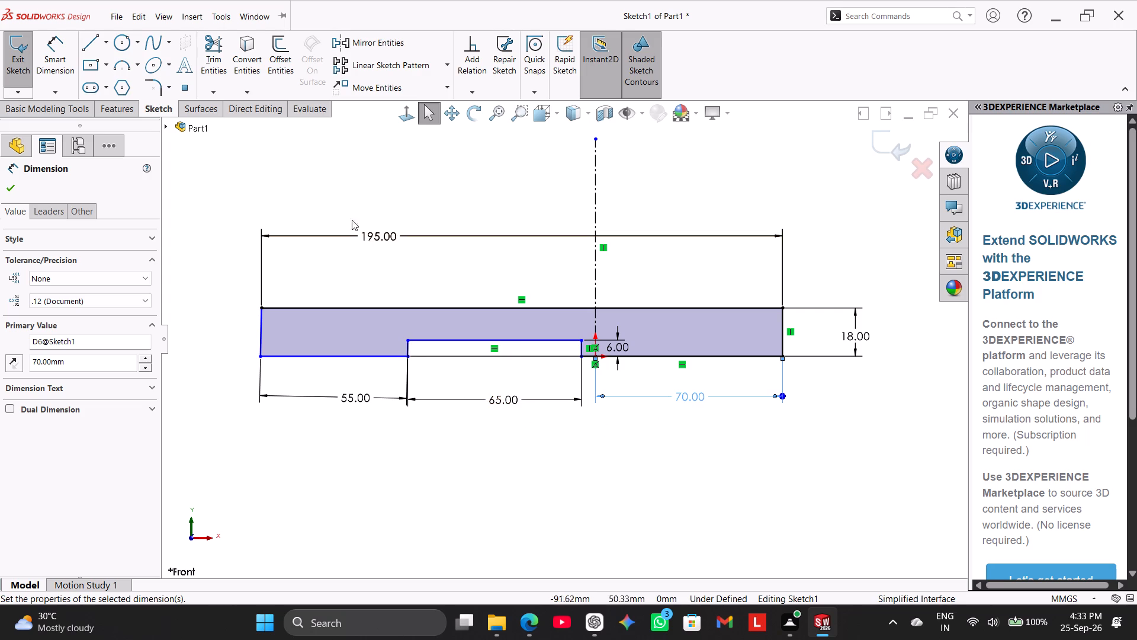
right_click(358, 188)
left_click(324, 192)
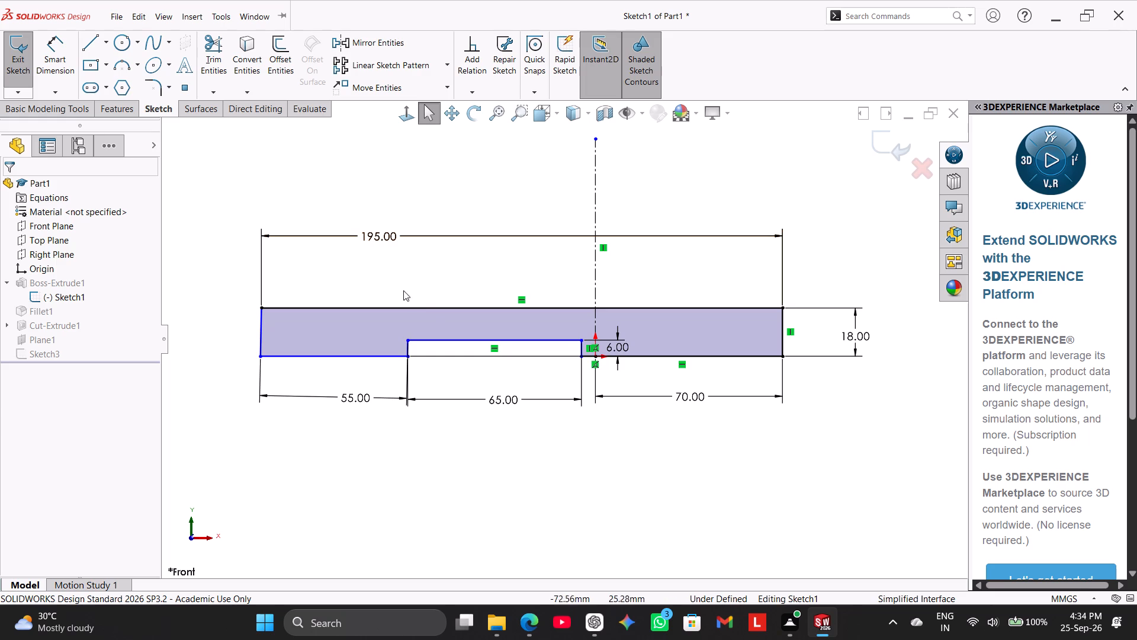
Make the bottom edge left of the notch horizontal and the profile's left end edge vertical.
right_click(382, 357)
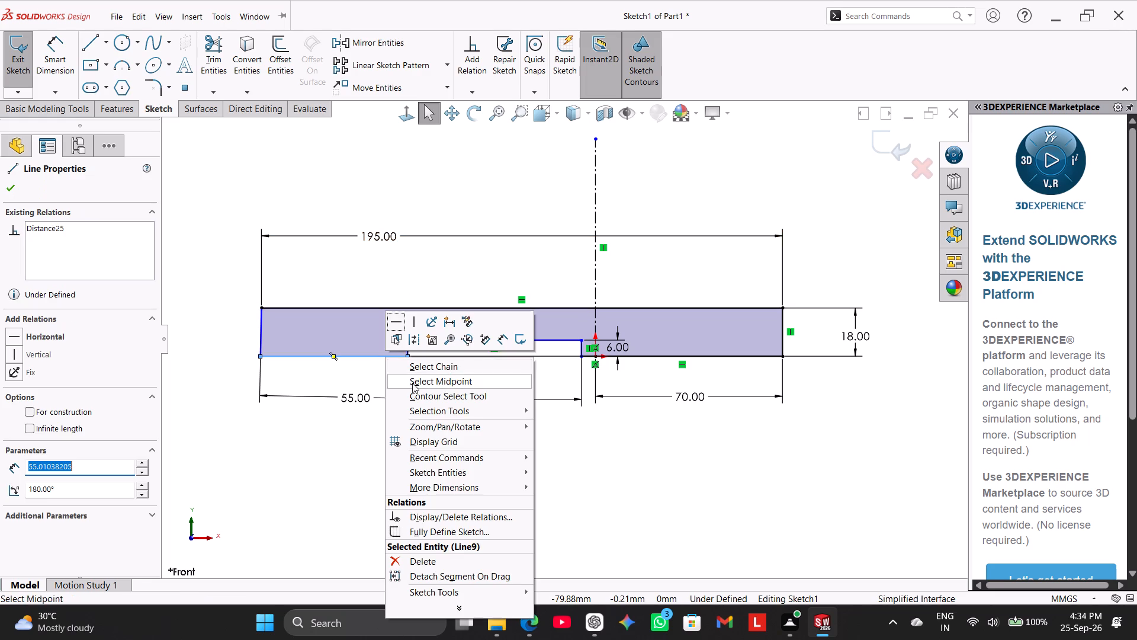
left_click(396, 325)
left_click(232, 379)
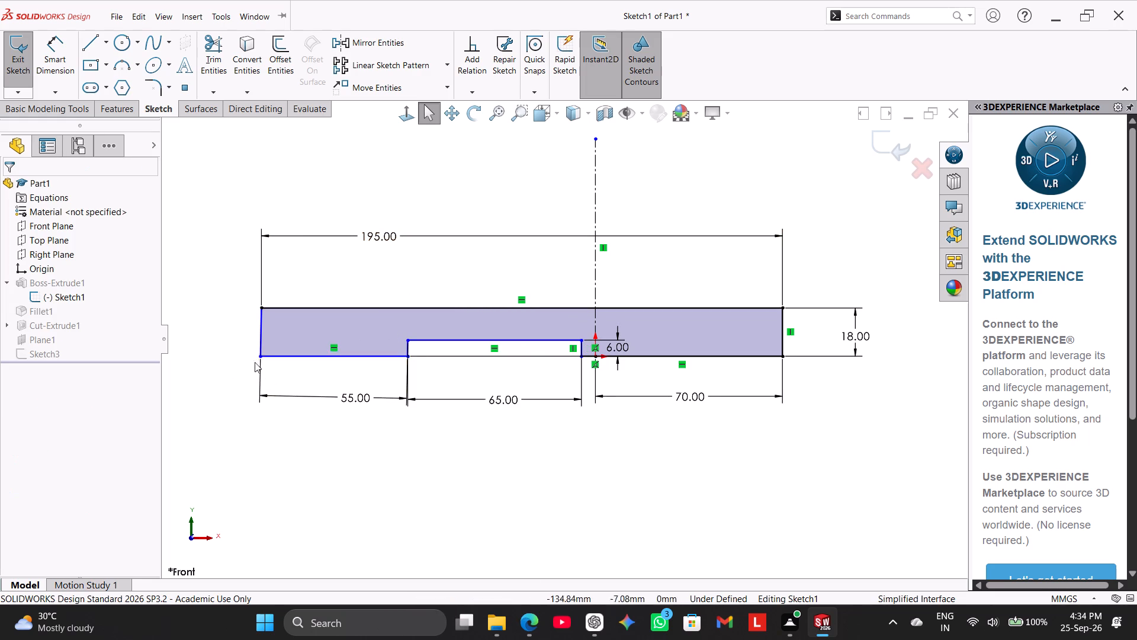
right_click(261, 327)
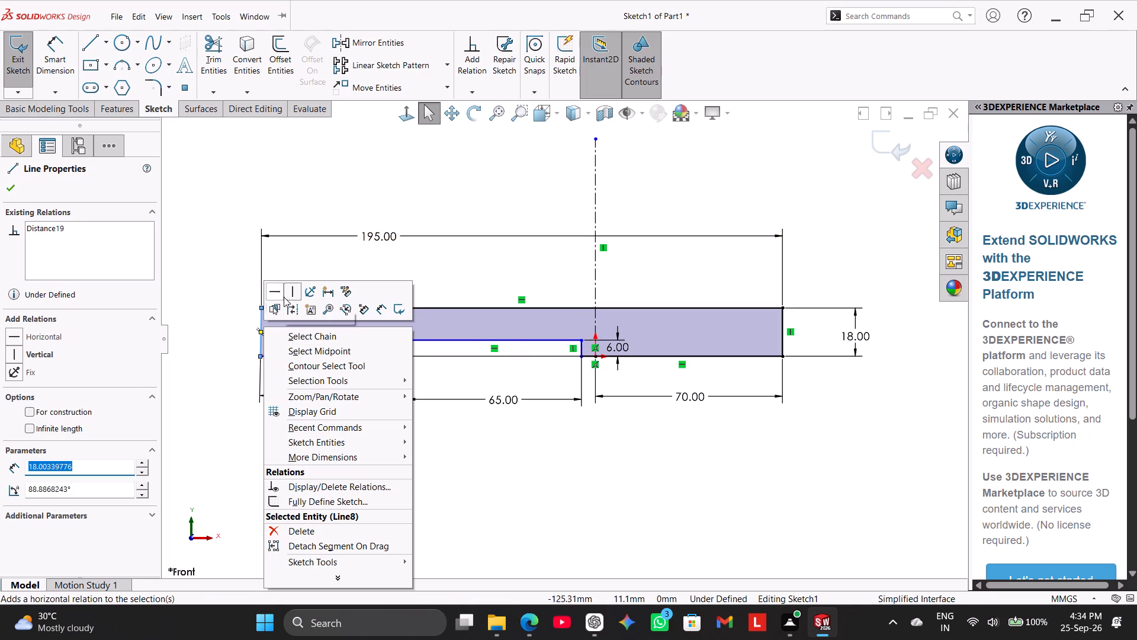
left_click(290, 291)
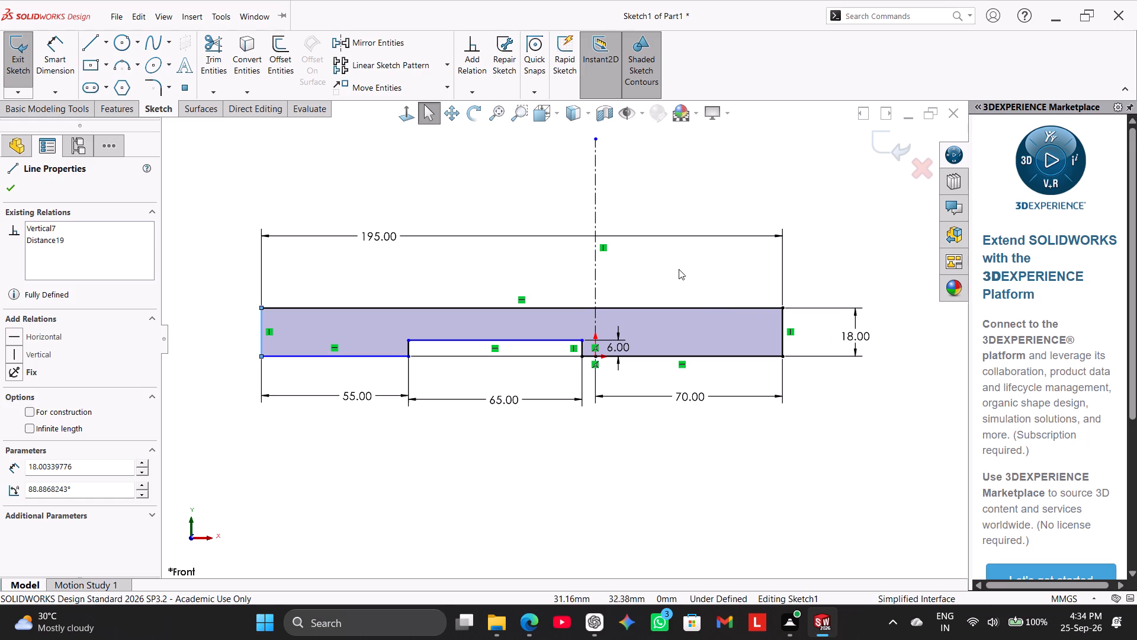
left_click(679, 267)
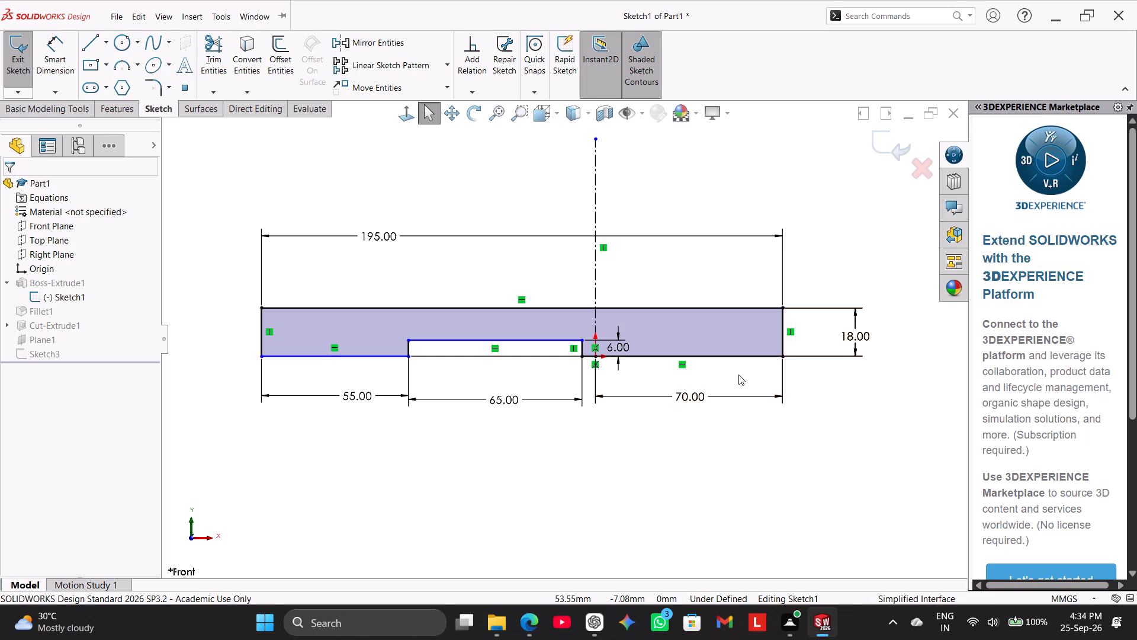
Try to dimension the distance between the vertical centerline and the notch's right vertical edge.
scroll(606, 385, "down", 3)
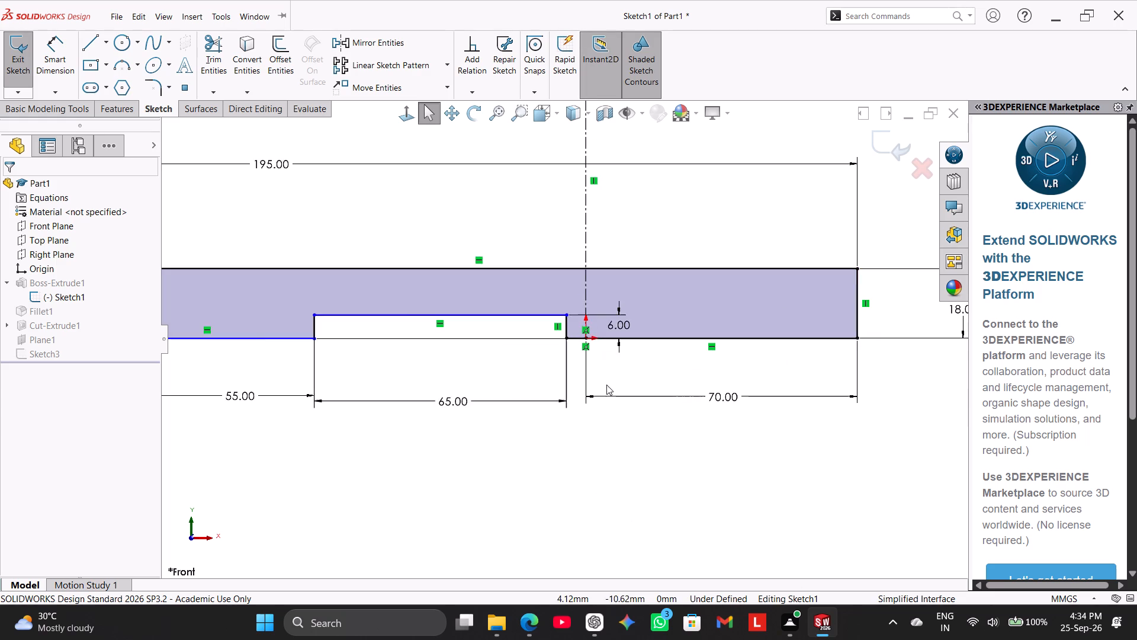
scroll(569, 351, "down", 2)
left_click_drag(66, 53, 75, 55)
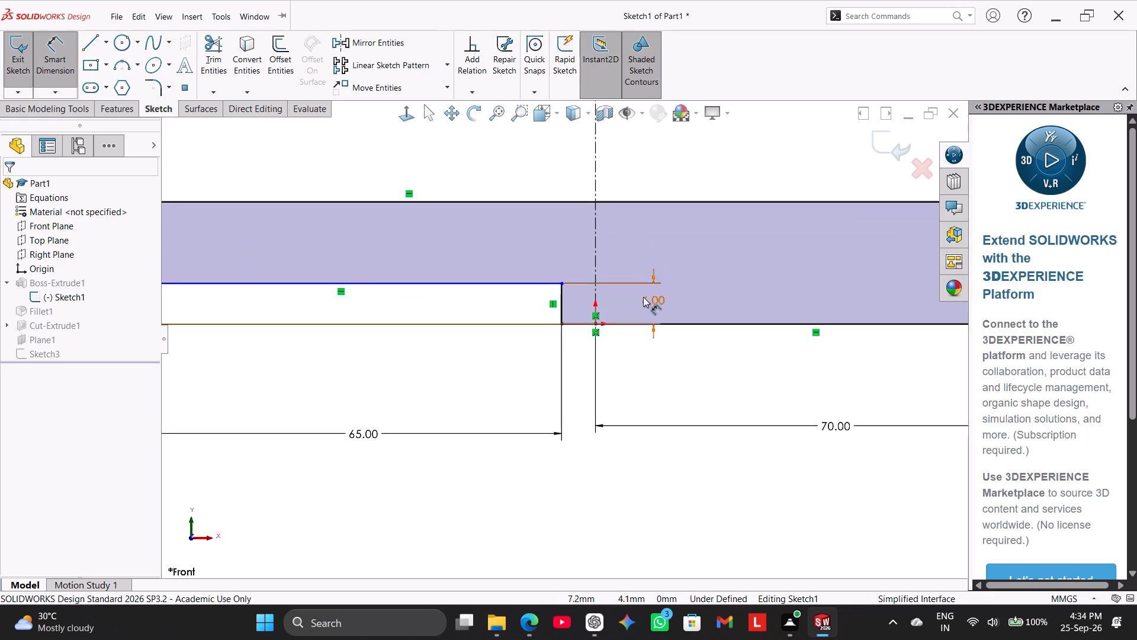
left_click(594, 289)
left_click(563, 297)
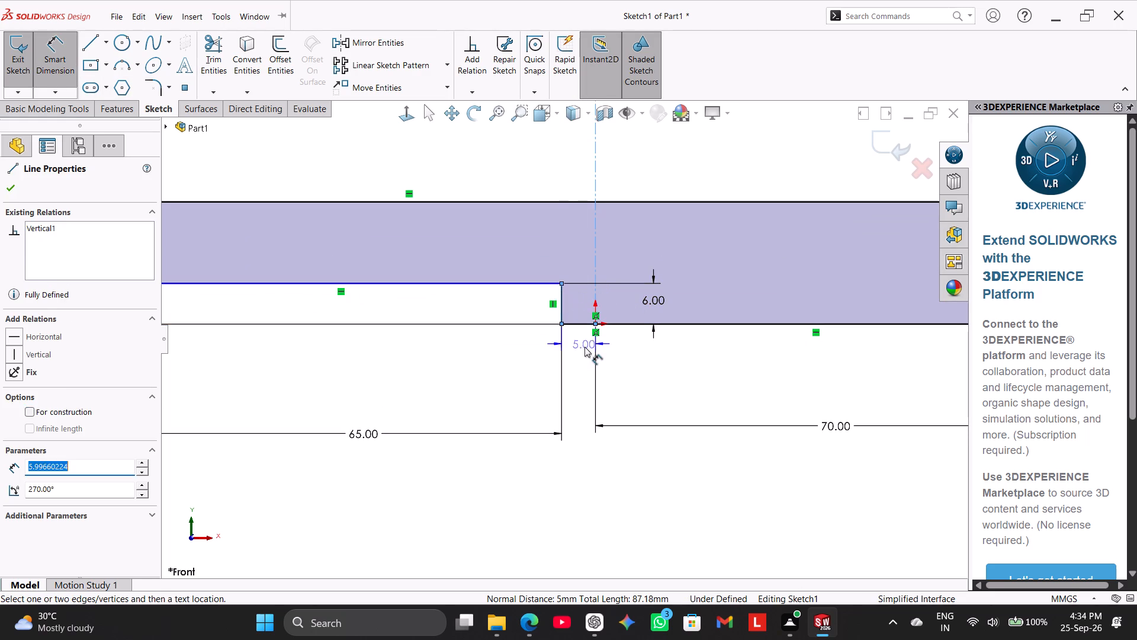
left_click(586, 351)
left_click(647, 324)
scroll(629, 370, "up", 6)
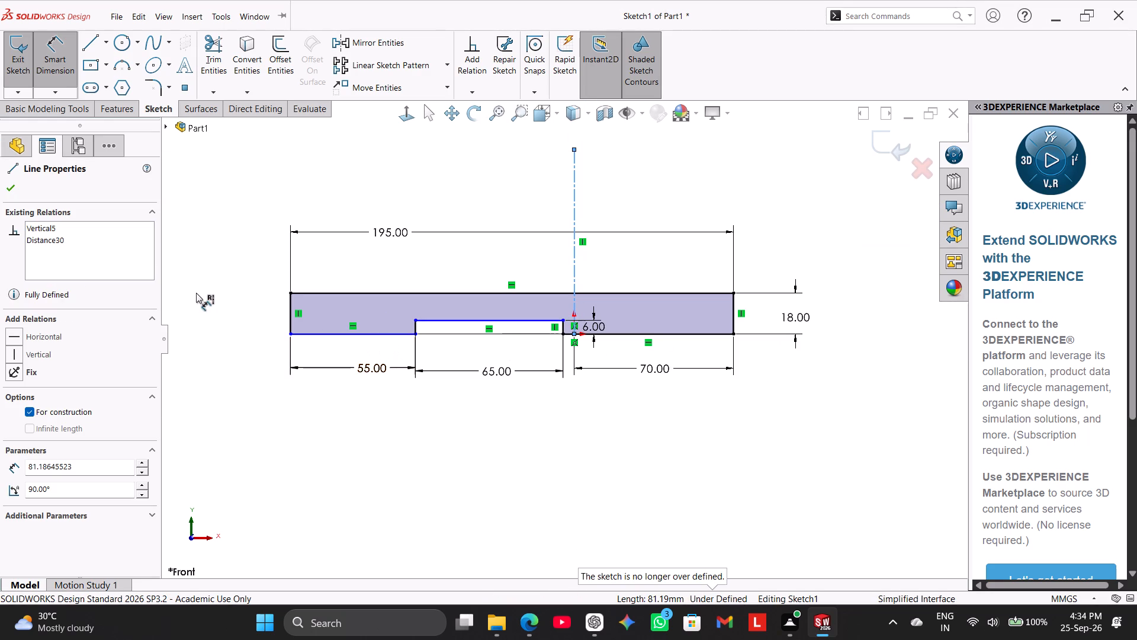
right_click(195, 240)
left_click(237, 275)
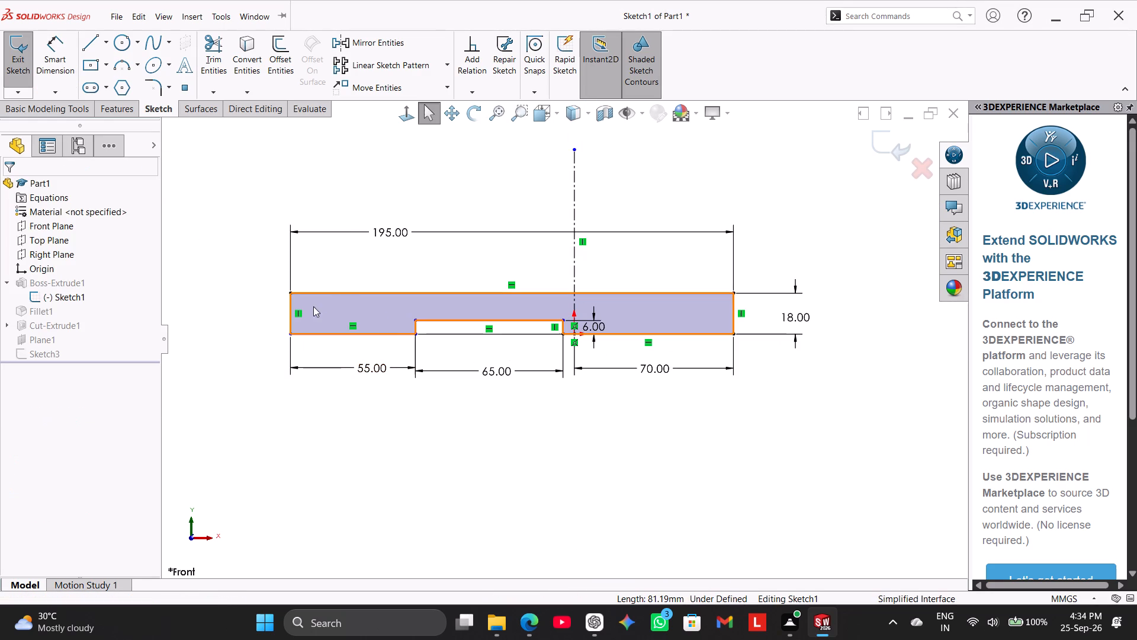
Add a collinear relation between the two bottom edges on either side of the notch.
left_click(398, 336)
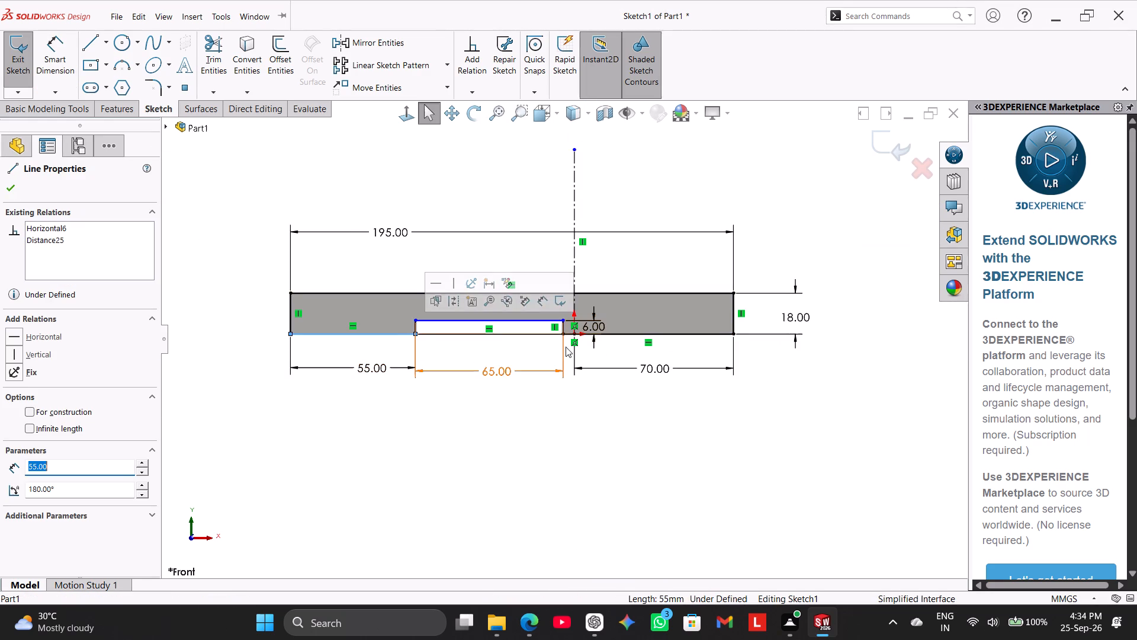
left_click(628, 335, "ctrl")
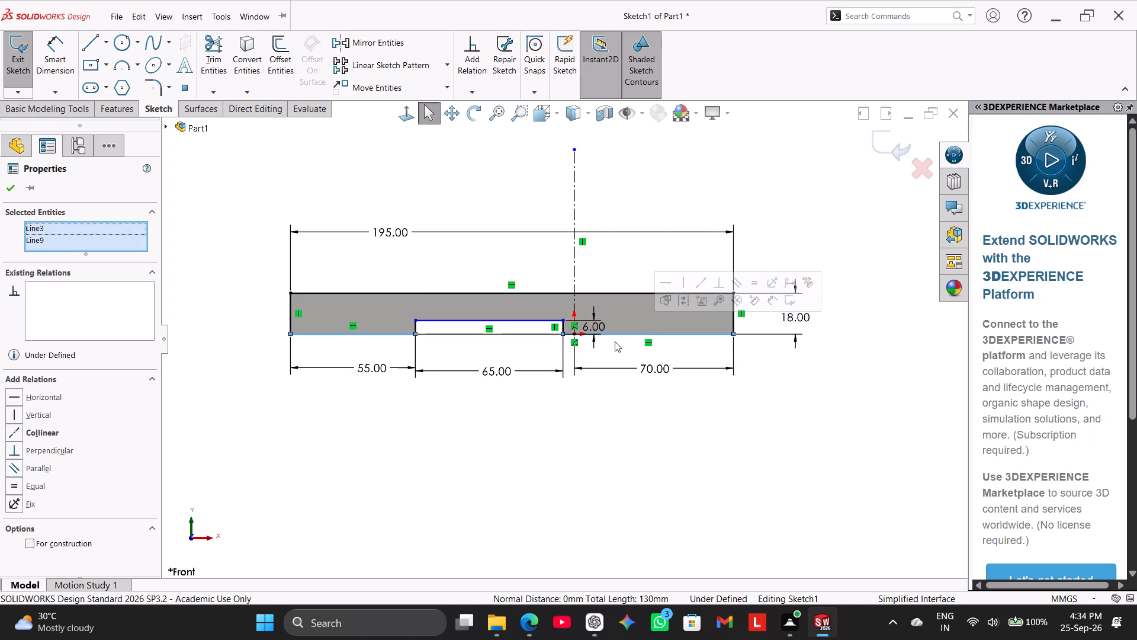
left_click(31, 434)
left_click(262, 437)
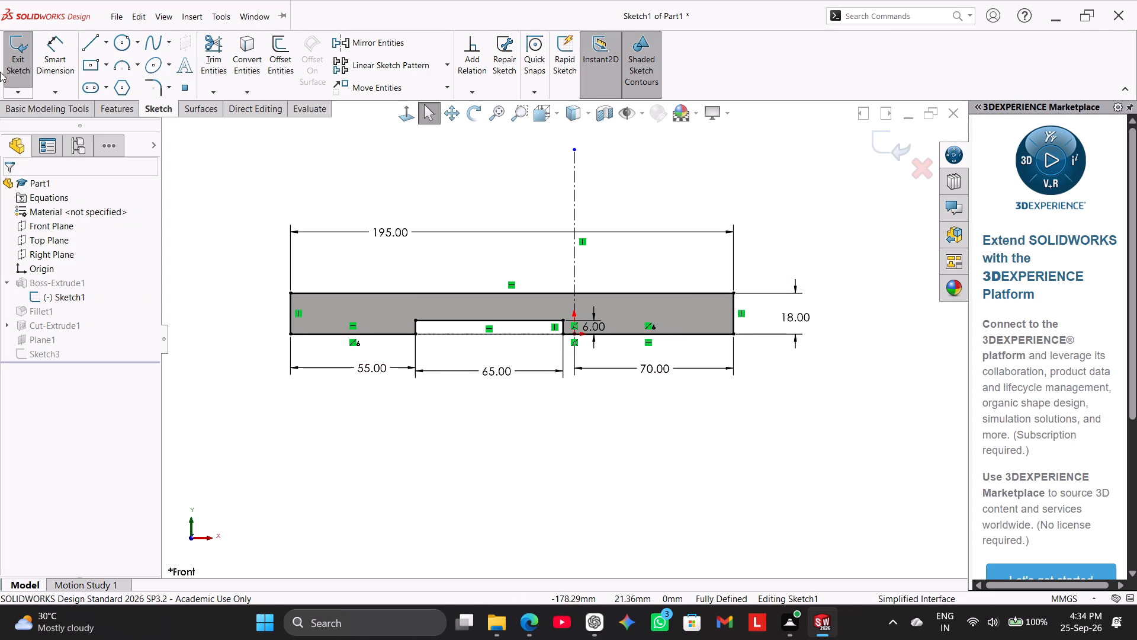
Exit the base profile sketch to rebuild the part, and dismiss the rebuild report.
left_click(7, 41)
left_click(440, 91)
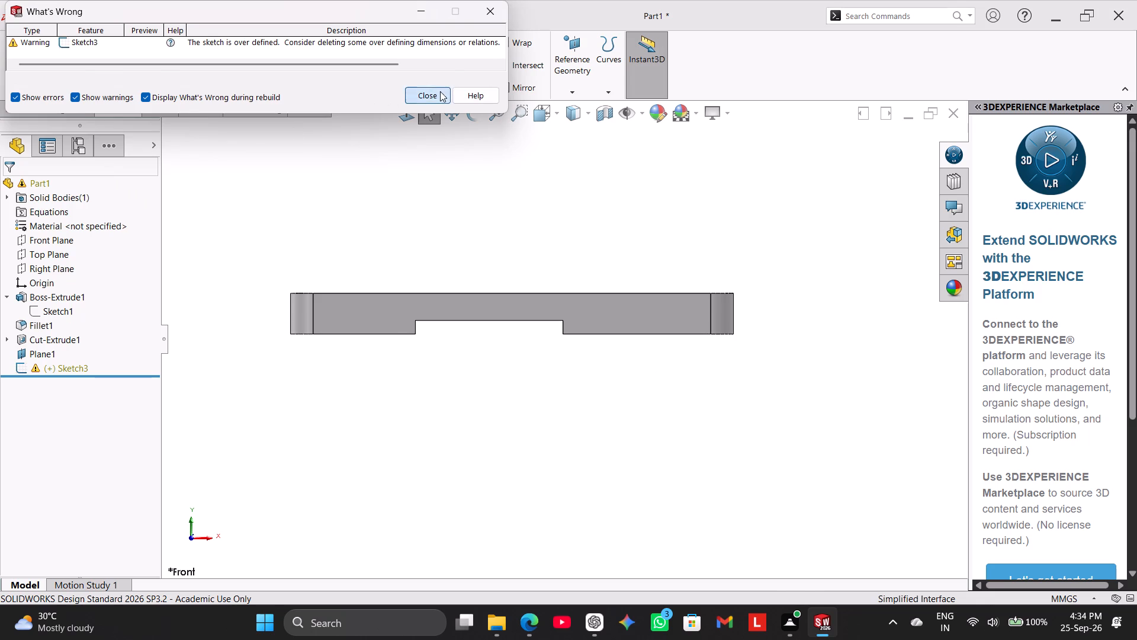
Delete the over-defined Sketch3 from the 110 mm offset plane.
middle_click_drag(297, 204, 301, 284)
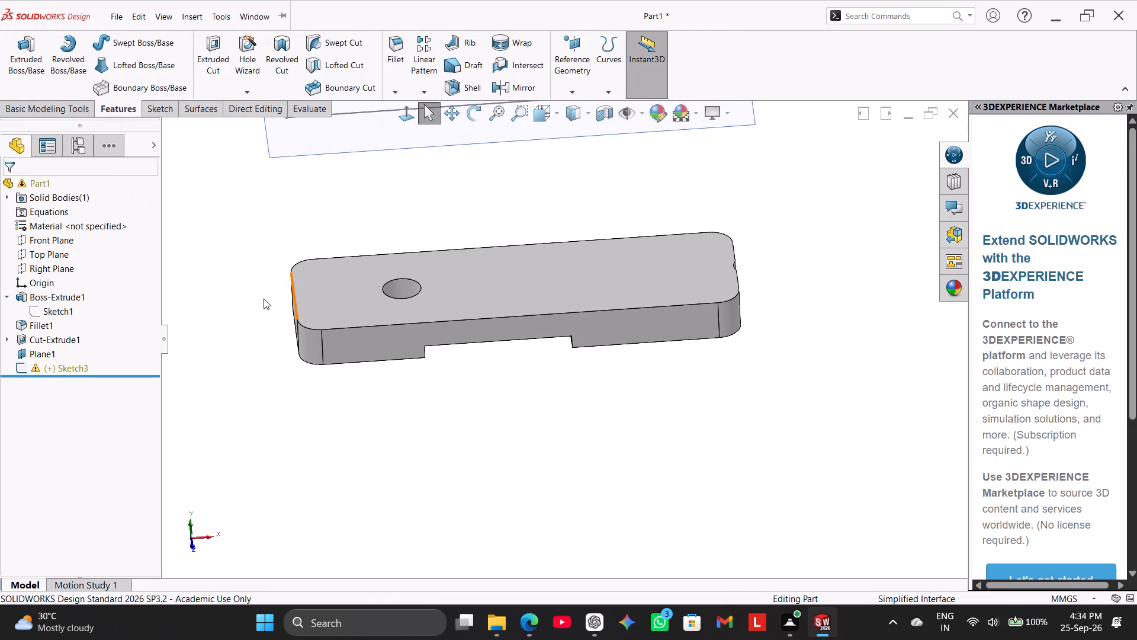
left_click(70, 367)
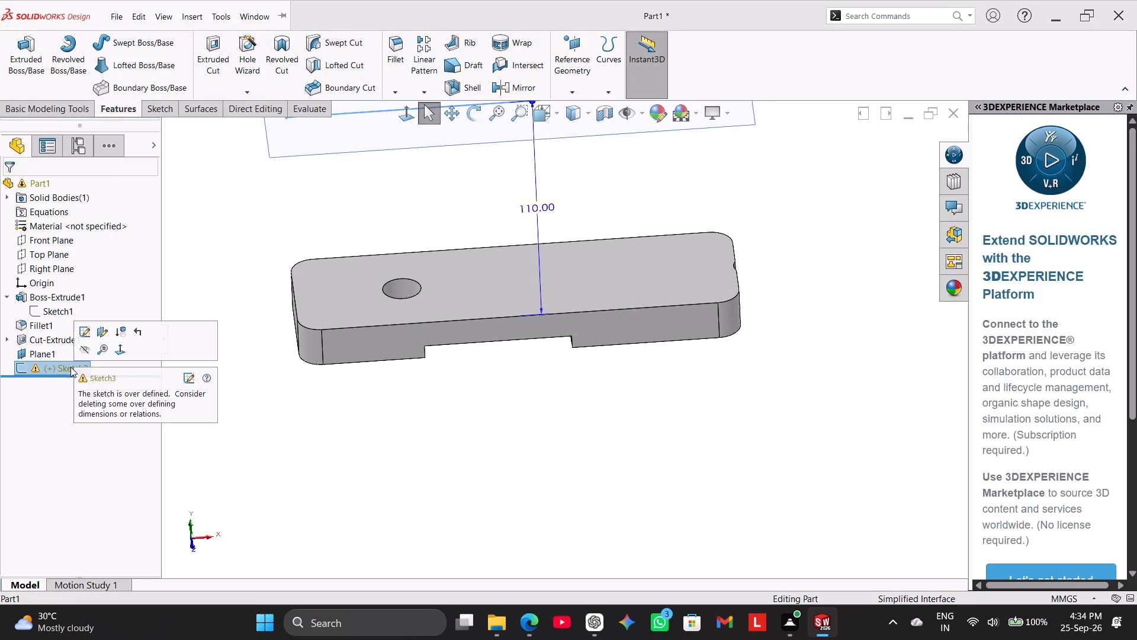
scroll(413, 324, "up", 2)
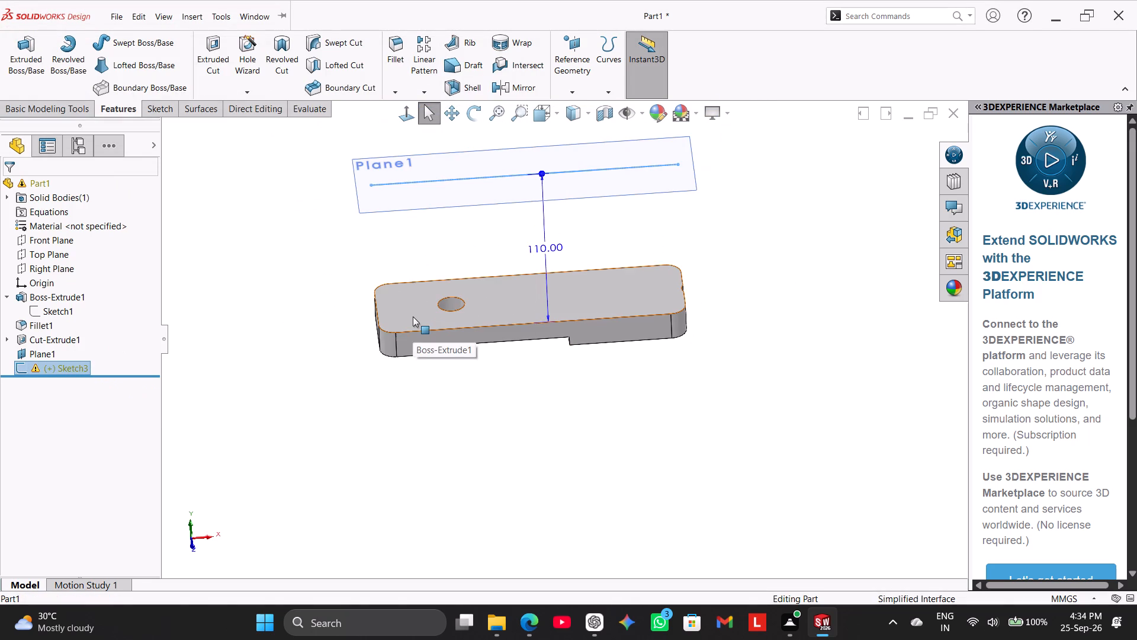
right_click(71, 375)
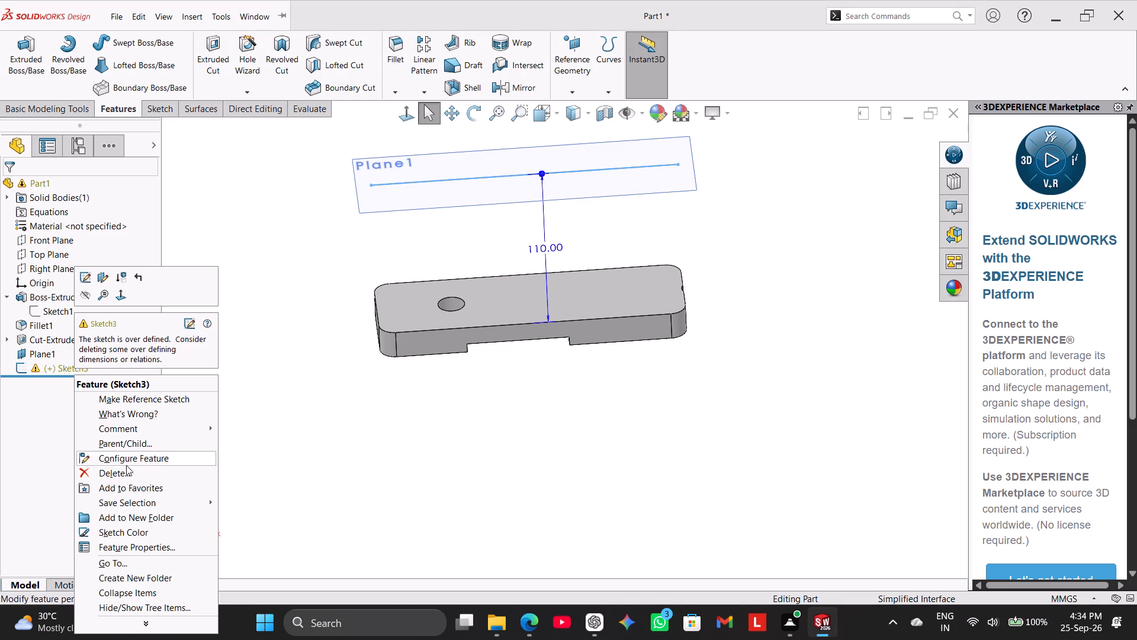
left_click(133, 473)
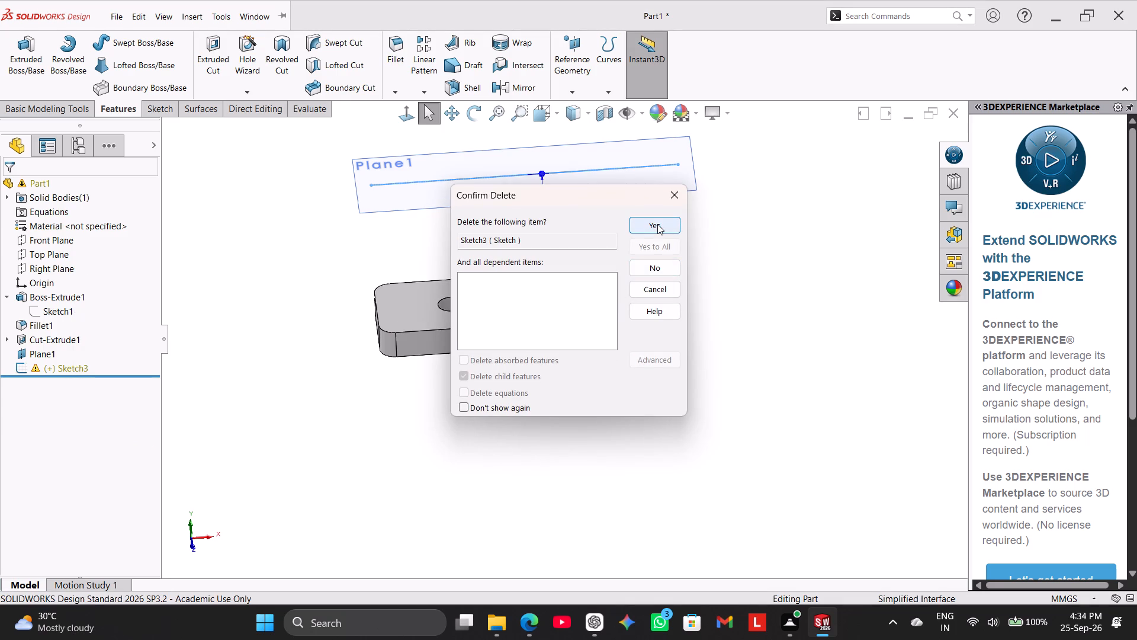
left_click(657, 224)
Start a new sketch on Plane1 and draw a horizontal line about 262 mm long through the origin, extending past both block ends.
right_click(403, 194)
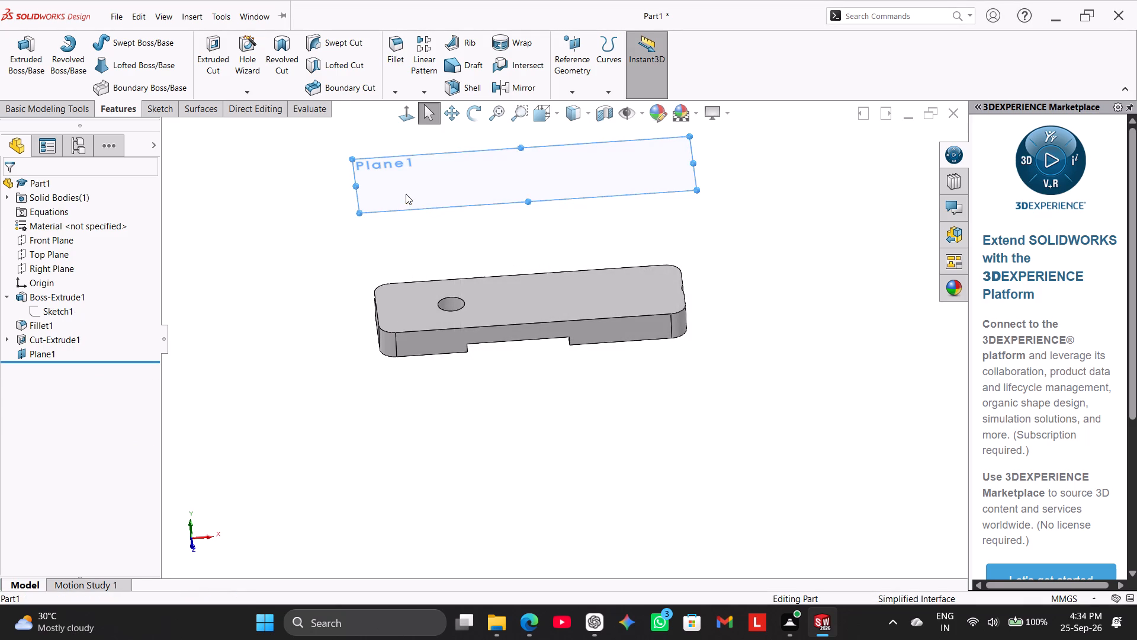
left_click(439, 178)
left_click(380, 188)
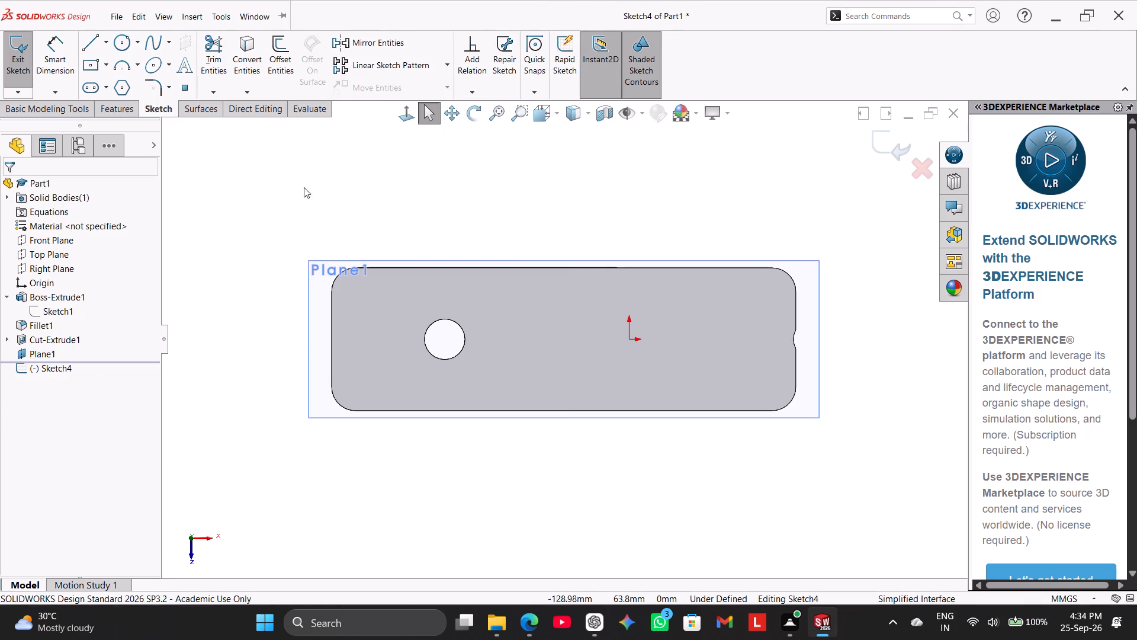
left_click(96, 41)
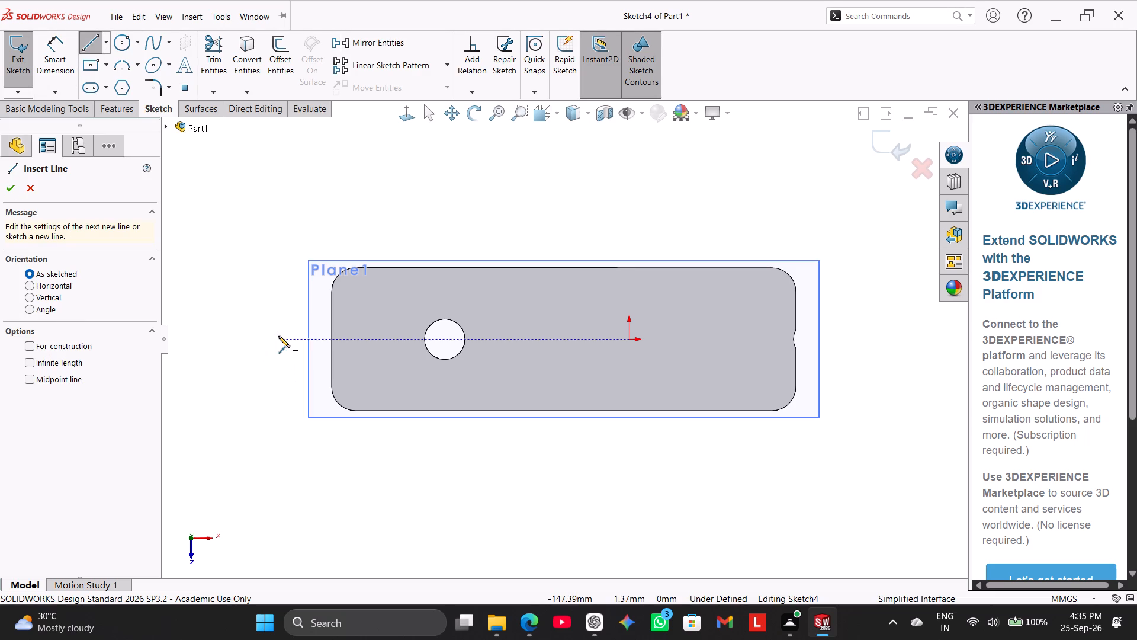
left_click(278, 337)
left_click(902, 337)
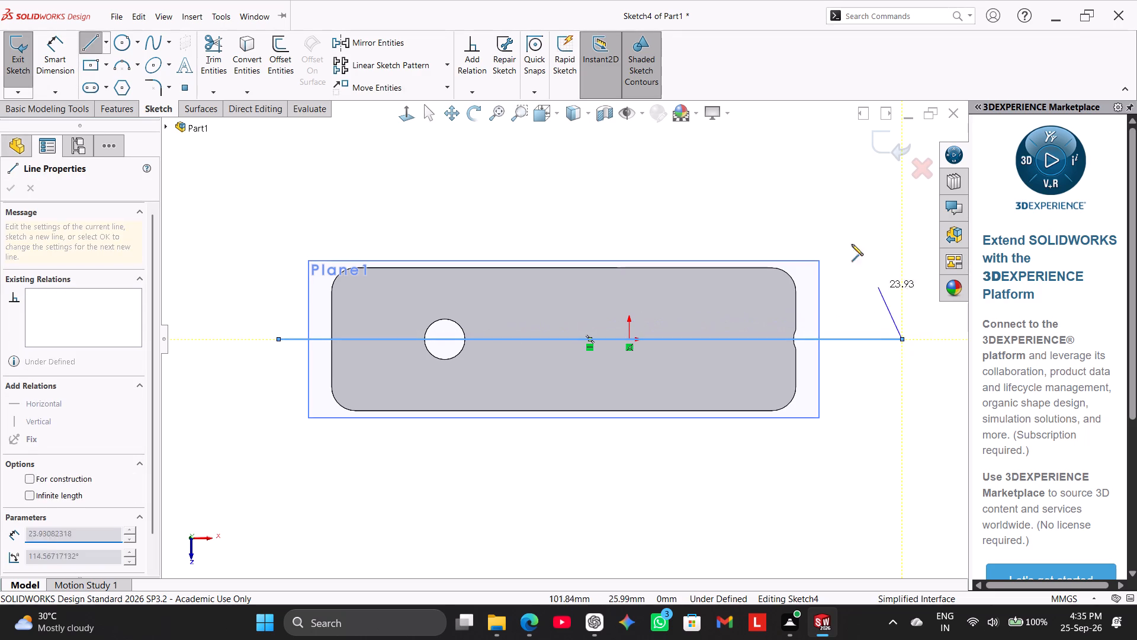
right_click(821, 195)
left_click(850, 205)
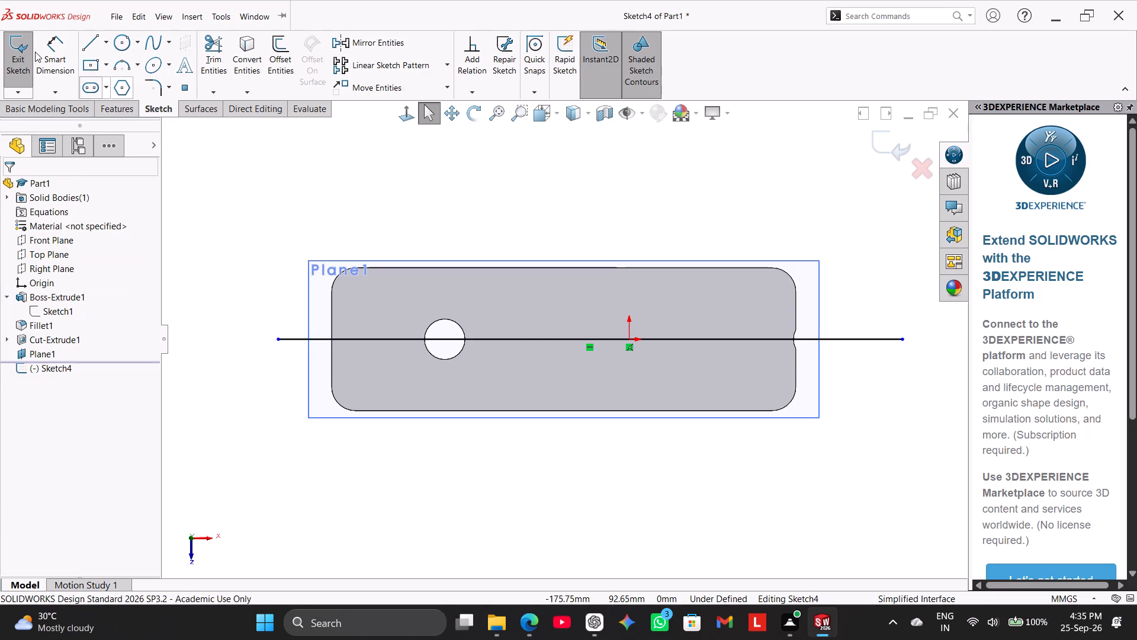
Dimension the line's right endpoint 47 mm from the origin.
left_click(52, 54)
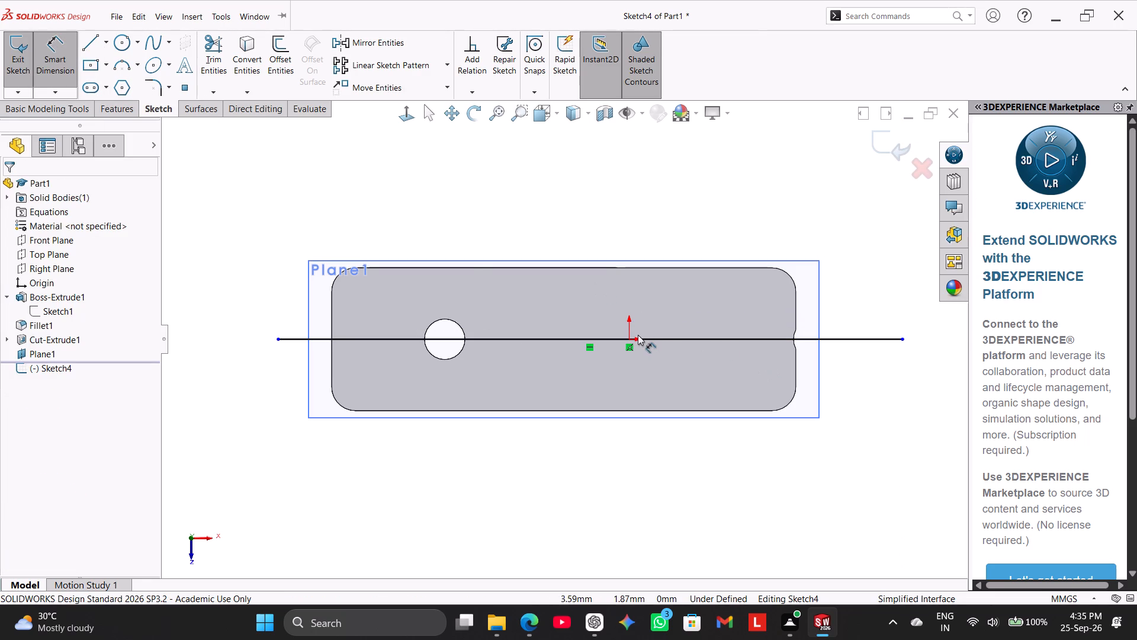
left_click(631, 338)
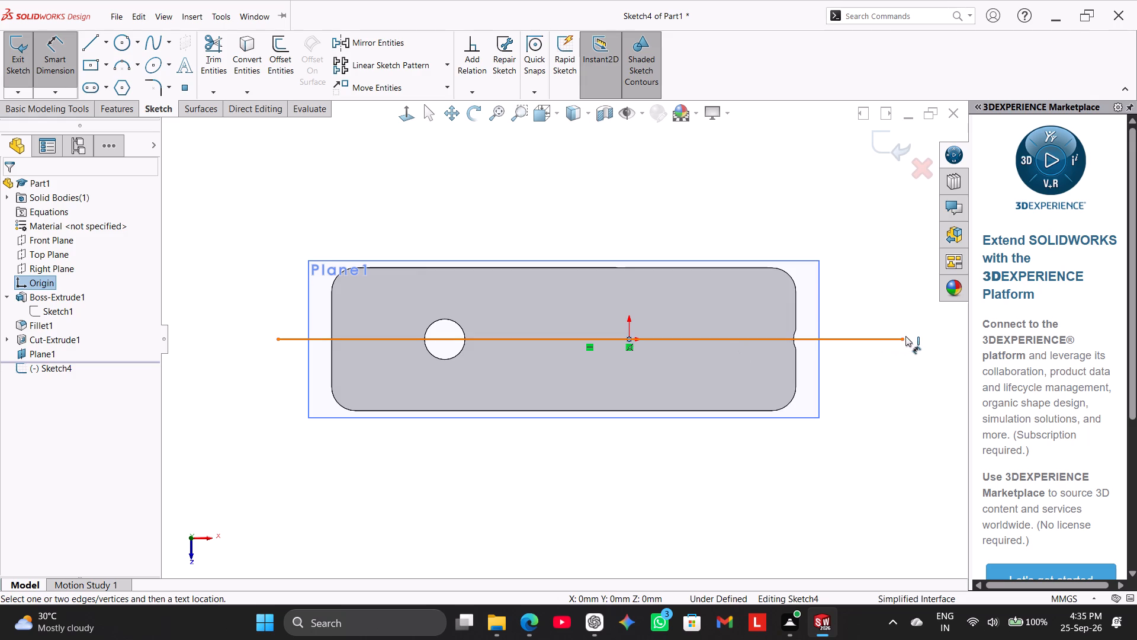
left_click(902, 338)
left_click(798, 423)
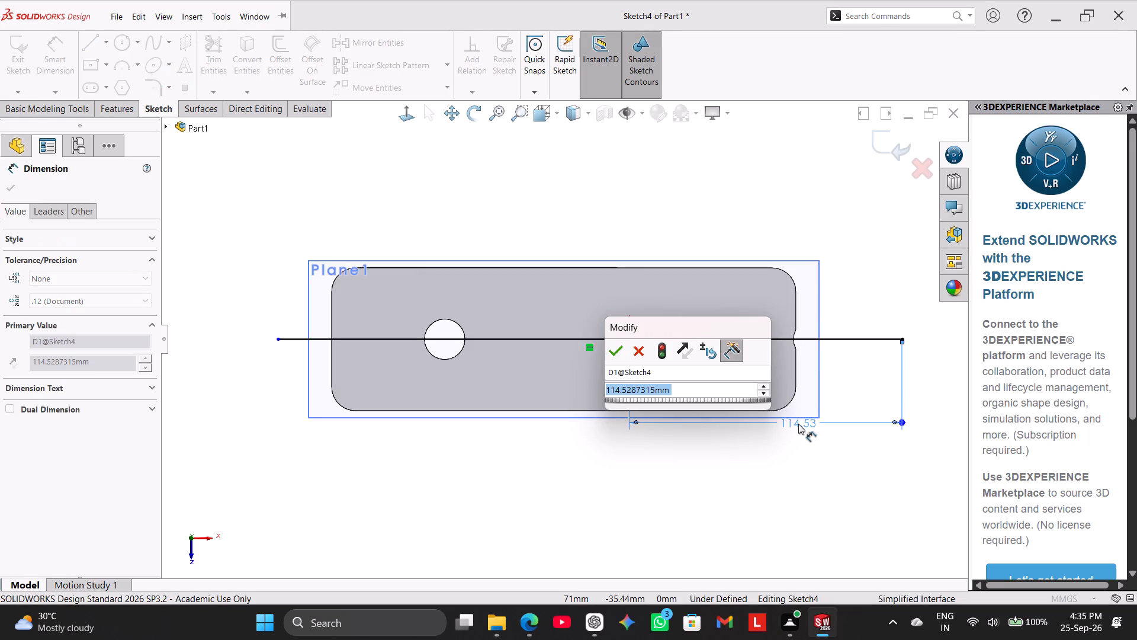
type("47")
key("Return")
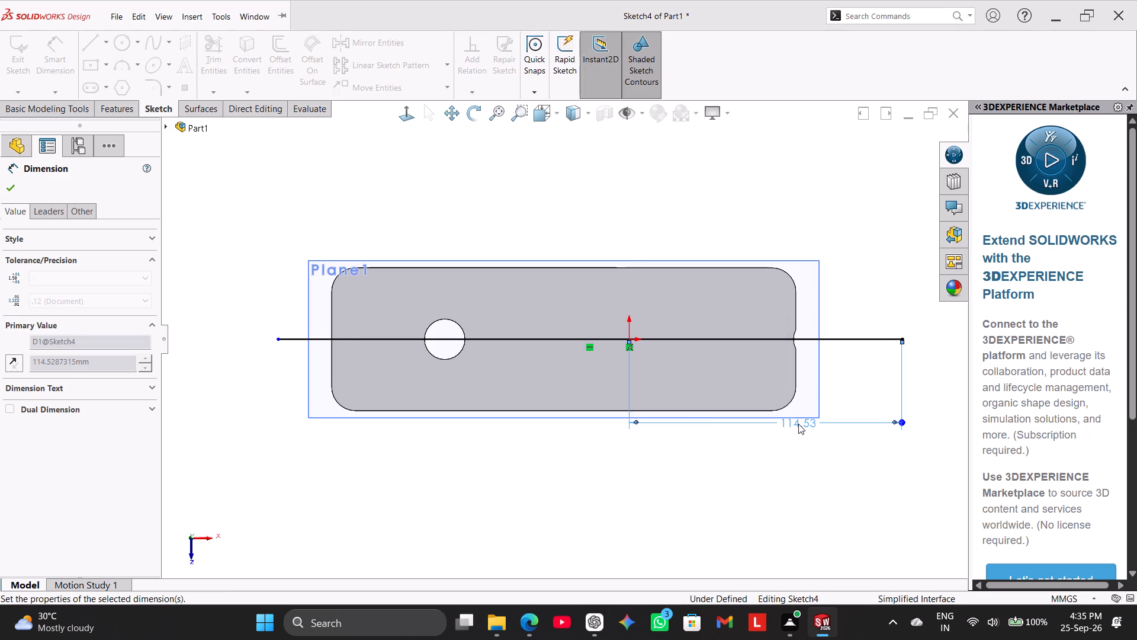
Dimension the line's left endpoint 120 mm from the origin and leave the dimension command.
left_click(277, 338)
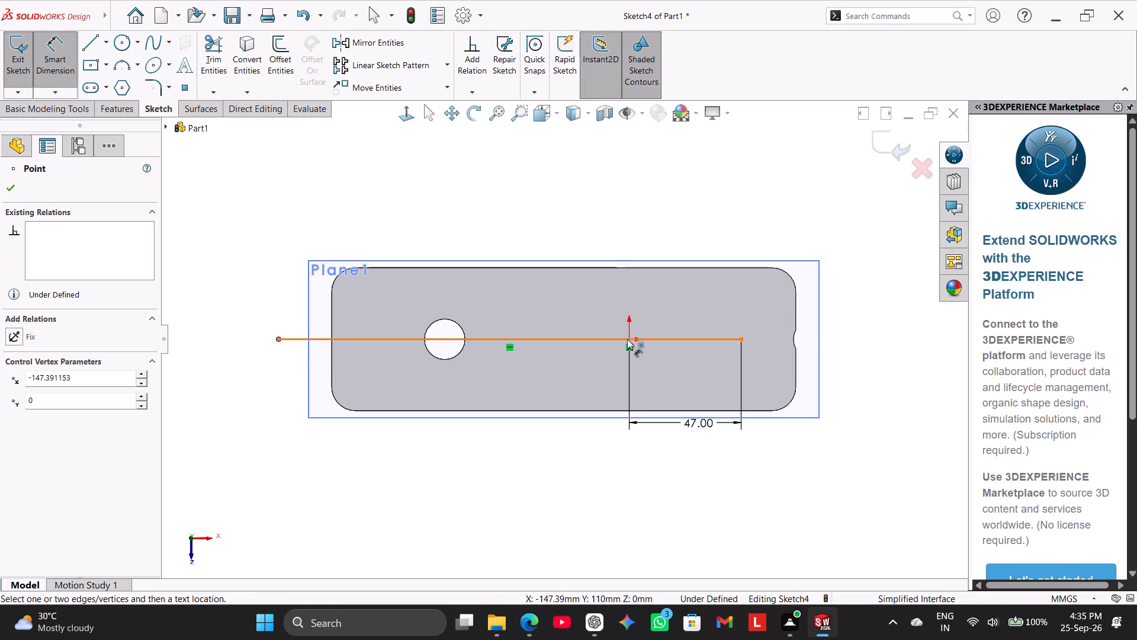
left_click(627, 339)
left_click(483, 443)
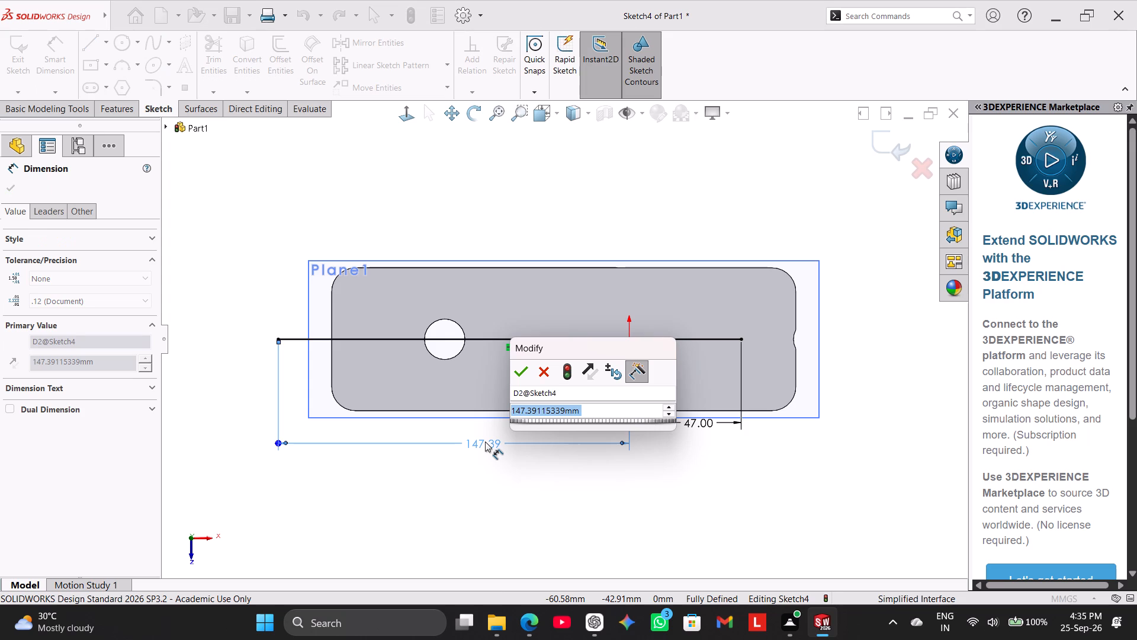
type("120")
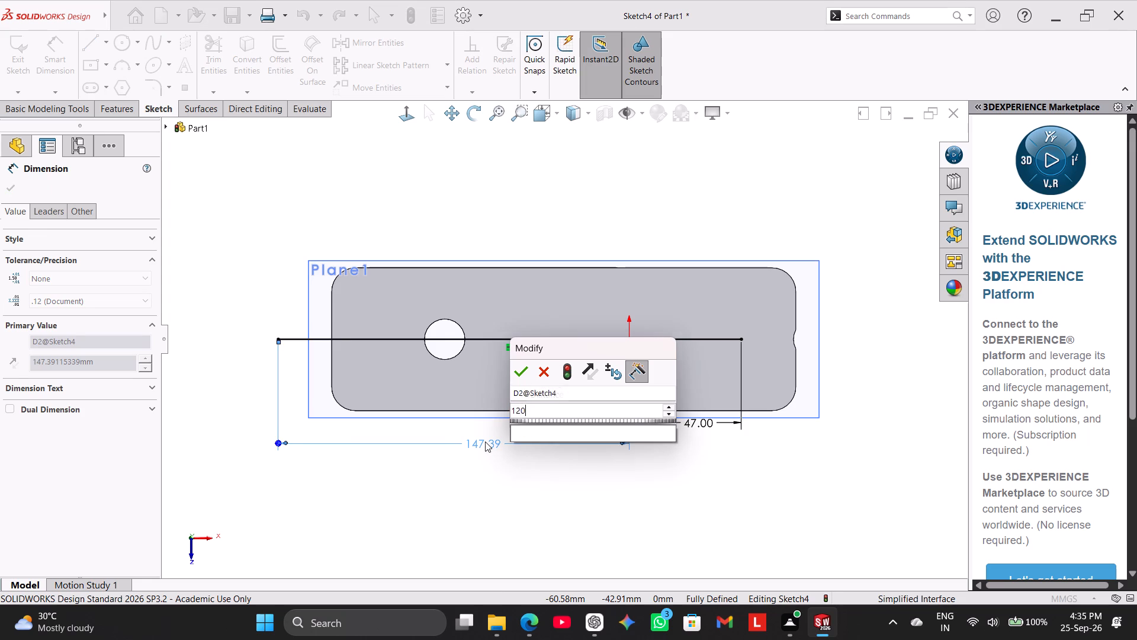
key("Return")
right_click(447, 217)
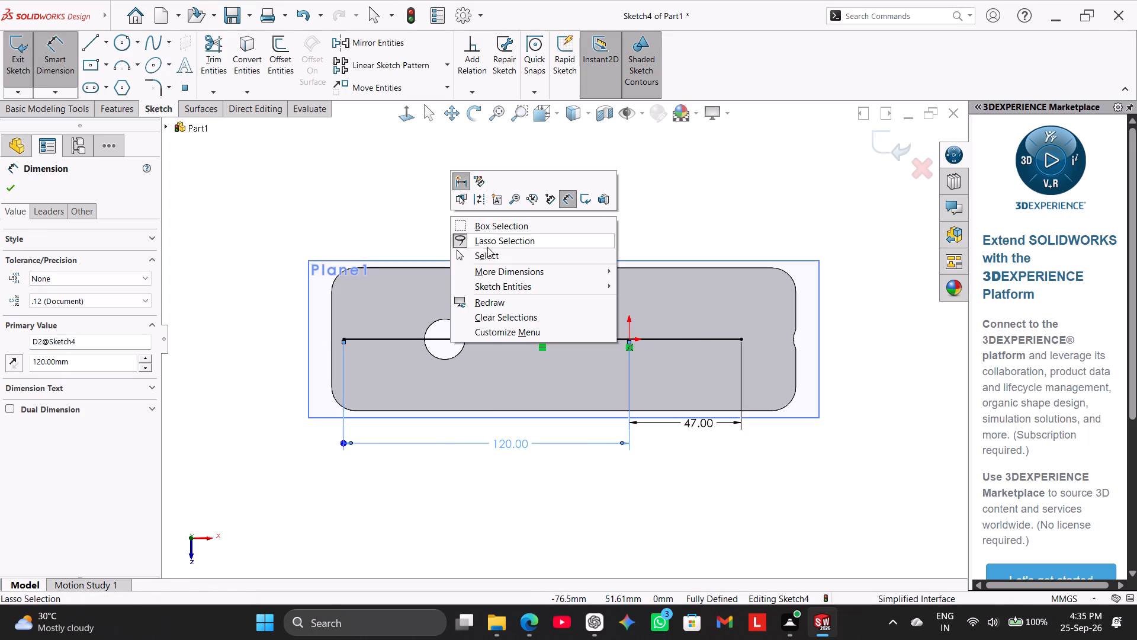
left_click(494, 258)
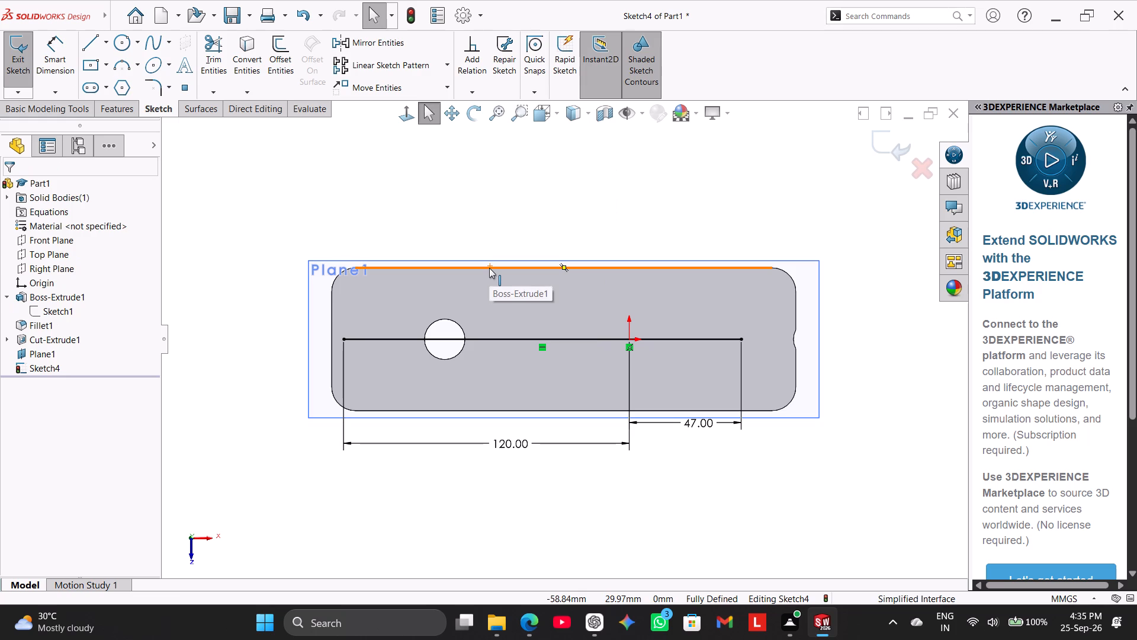
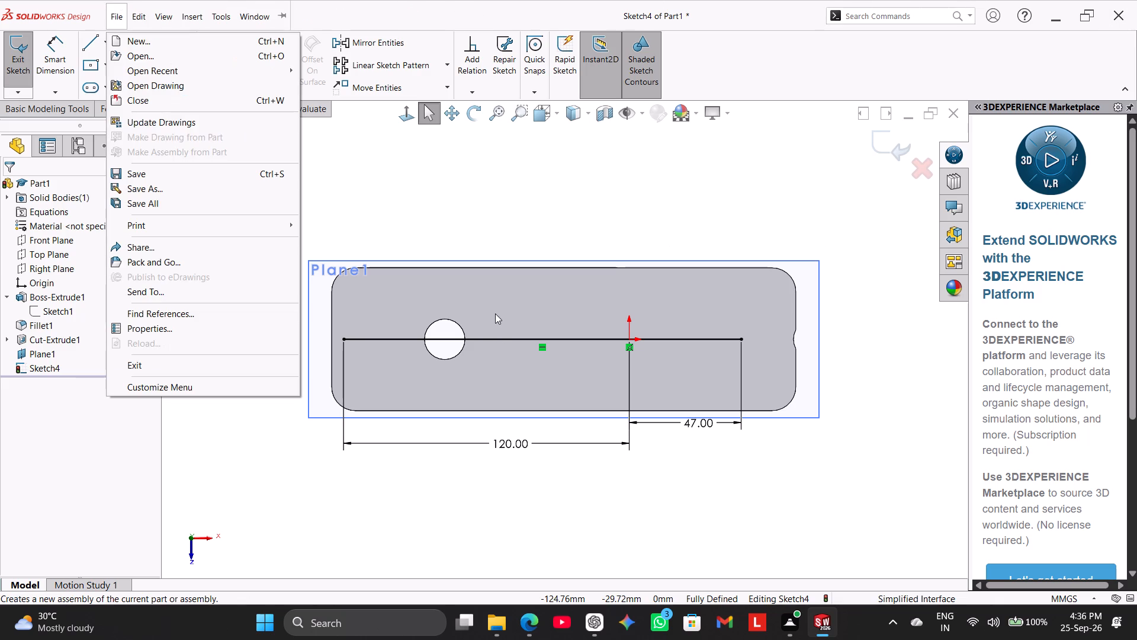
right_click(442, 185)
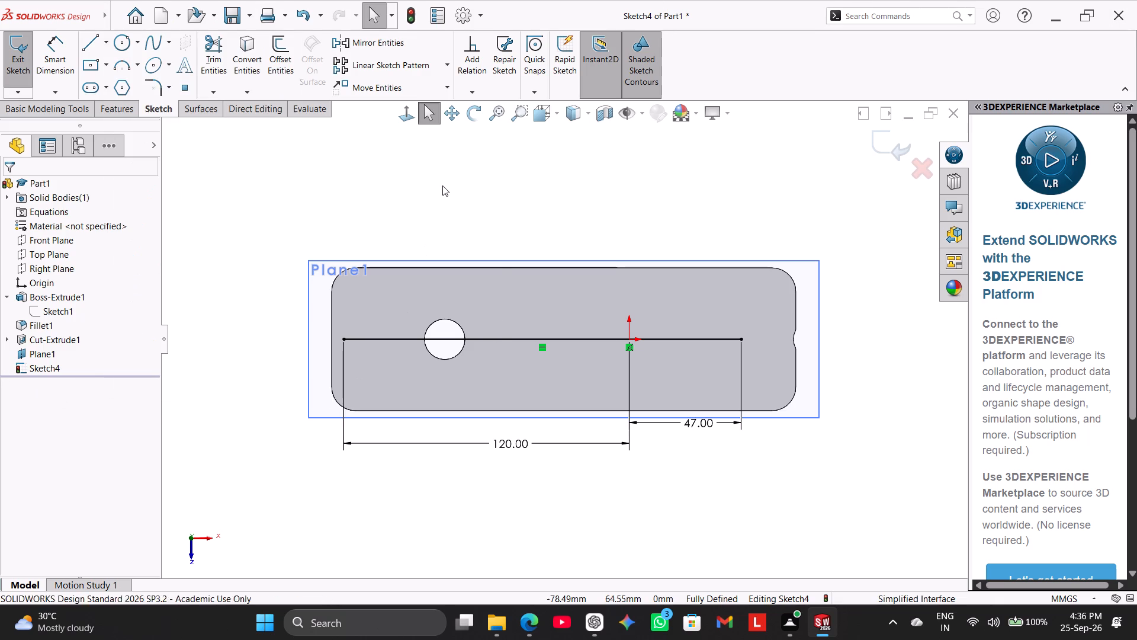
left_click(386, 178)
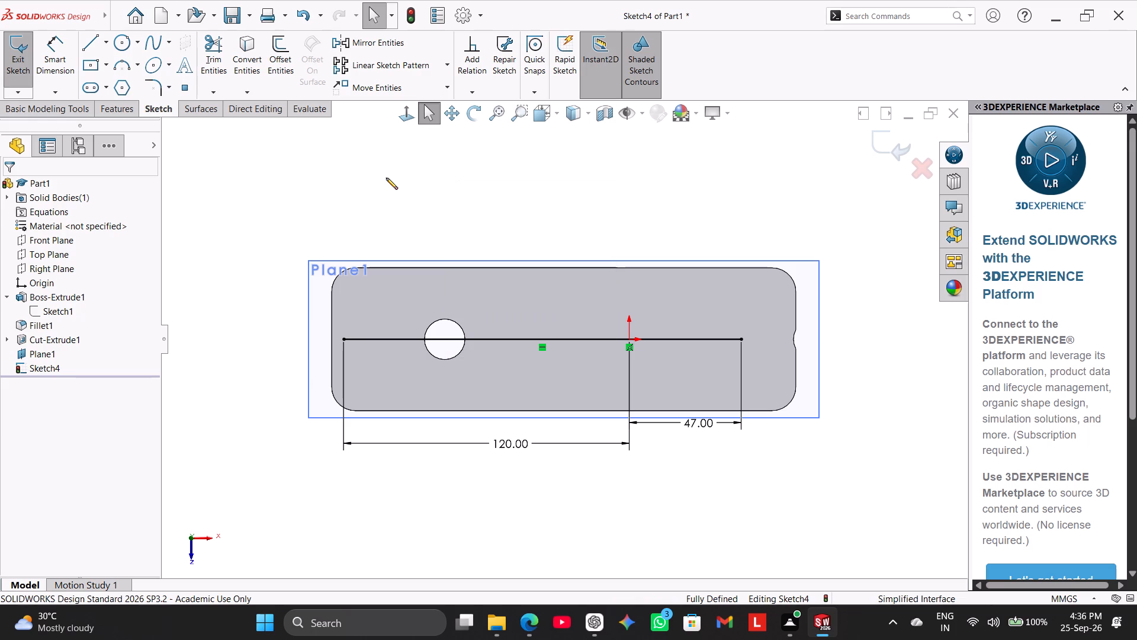
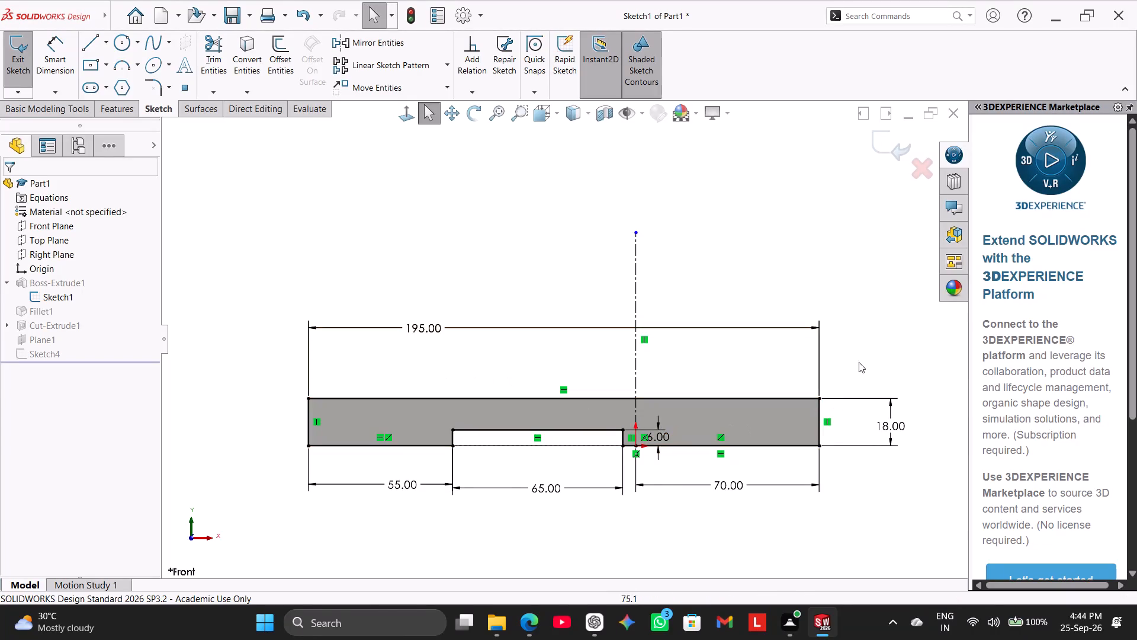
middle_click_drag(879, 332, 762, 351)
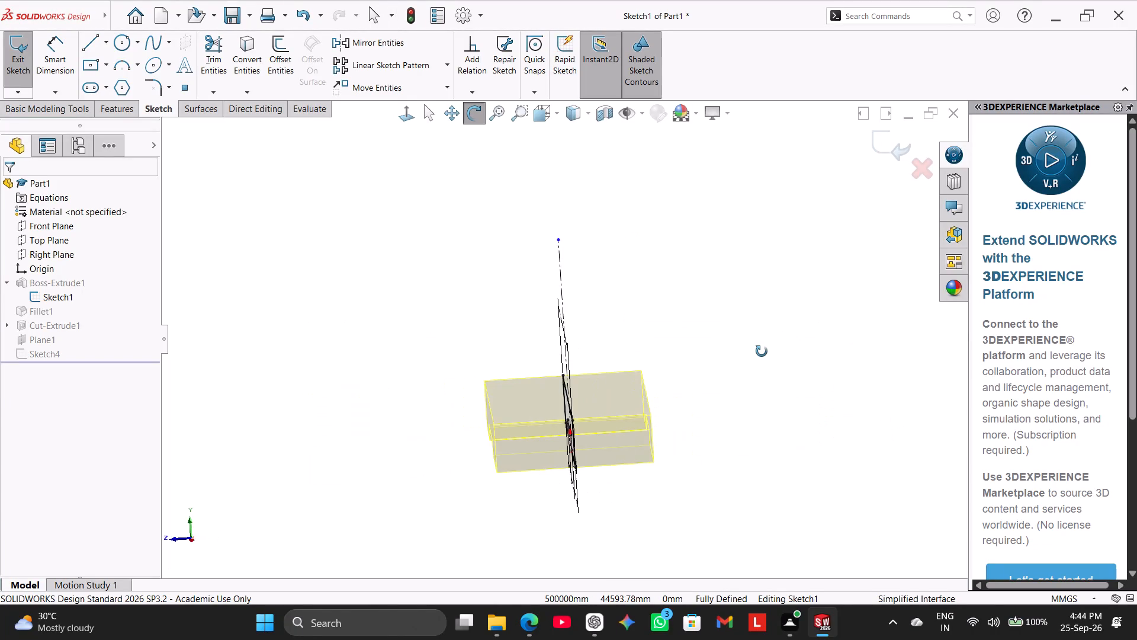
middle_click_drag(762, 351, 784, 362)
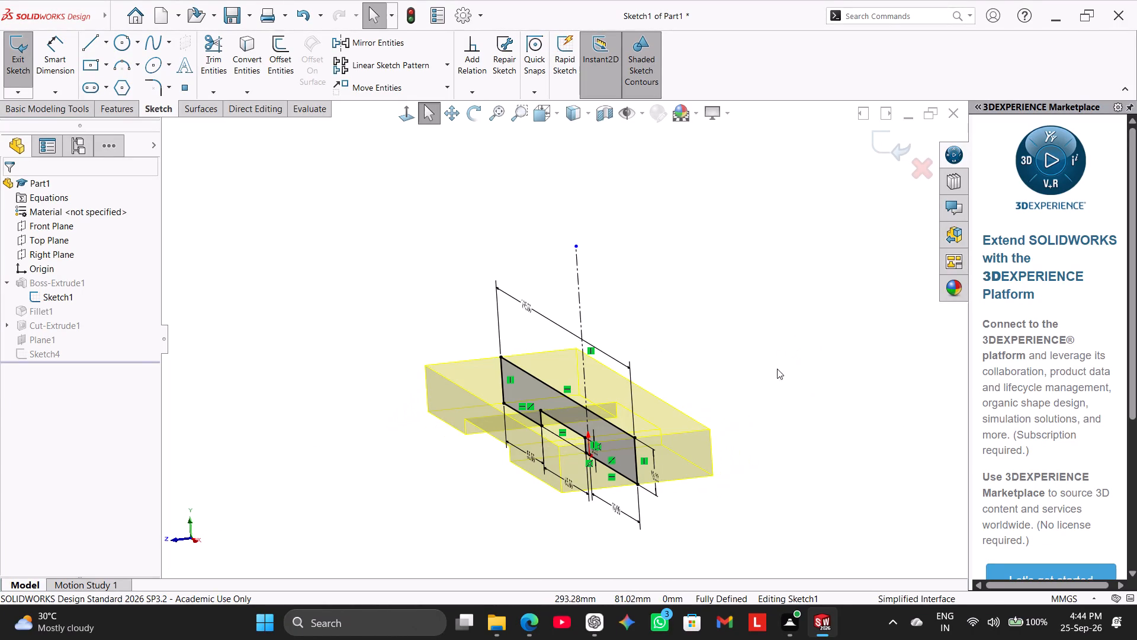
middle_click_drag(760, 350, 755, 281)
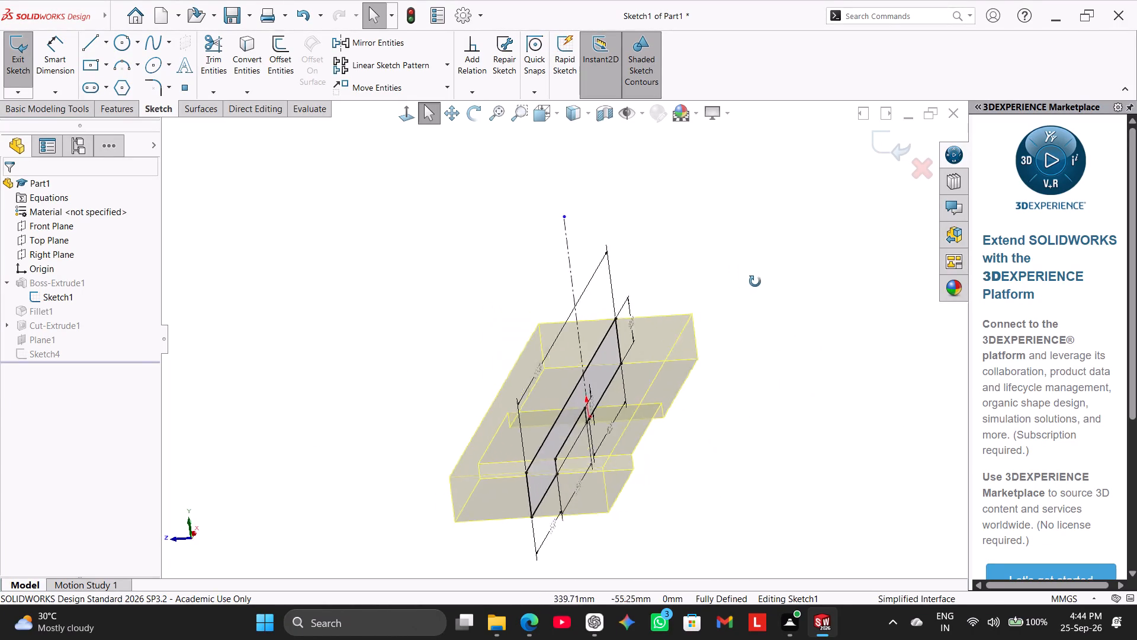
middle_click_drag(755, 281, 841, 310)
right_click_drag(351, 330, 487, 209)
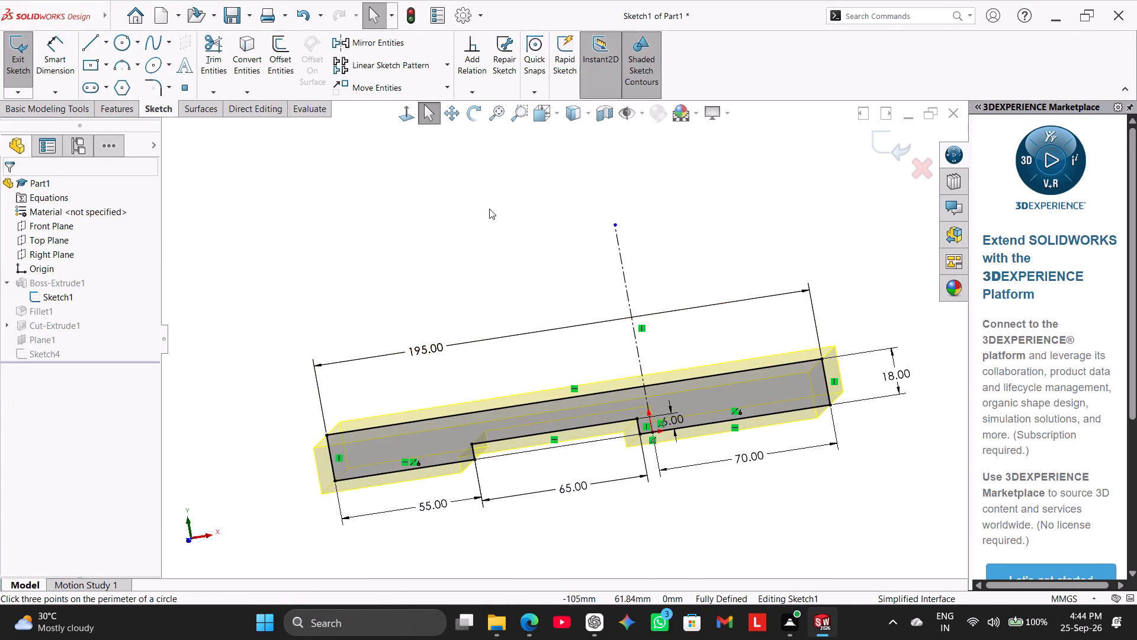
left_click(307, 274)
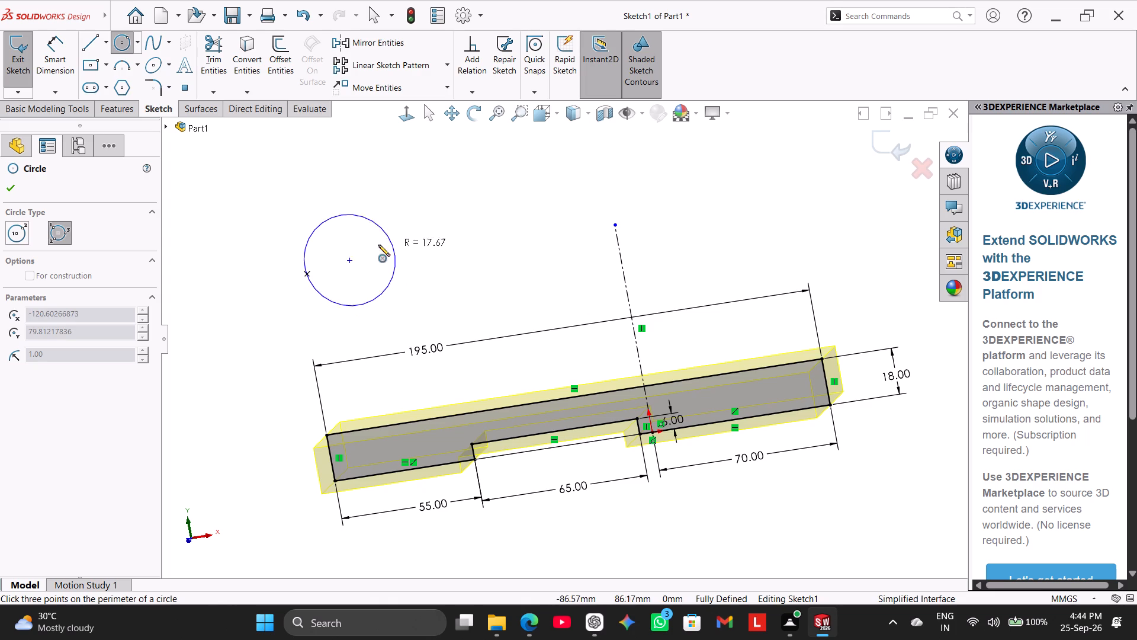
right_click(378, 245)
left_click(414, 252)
Exit the block profile sketch and return to the full part.
middle_click_drag(454, 329, 489, 343)
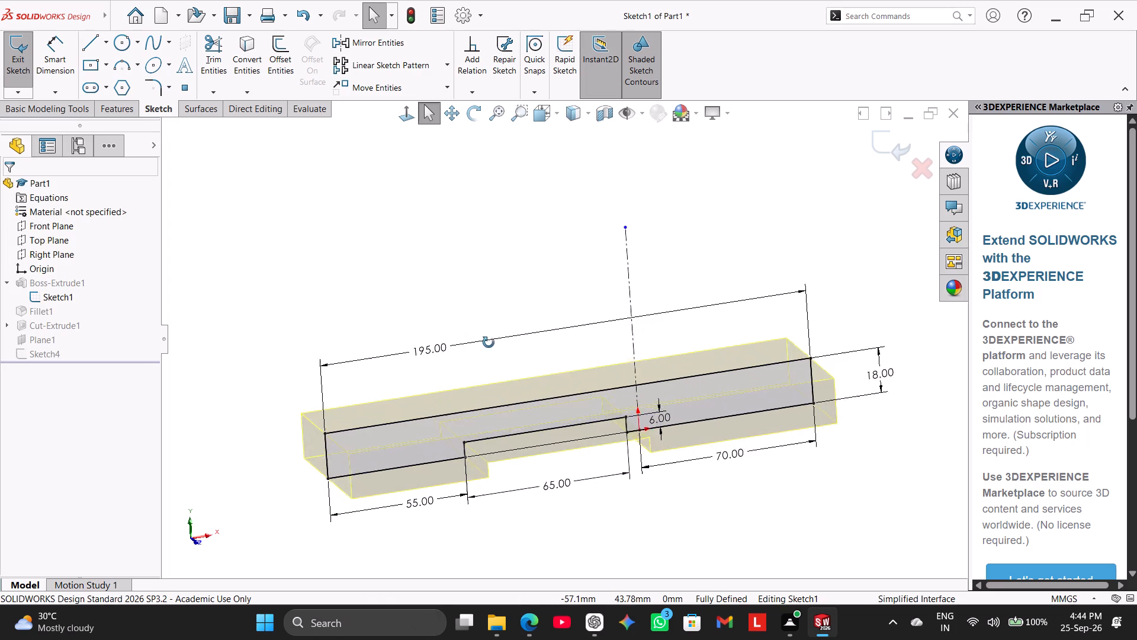
middle_click_drag(489, 343, 480, 306)
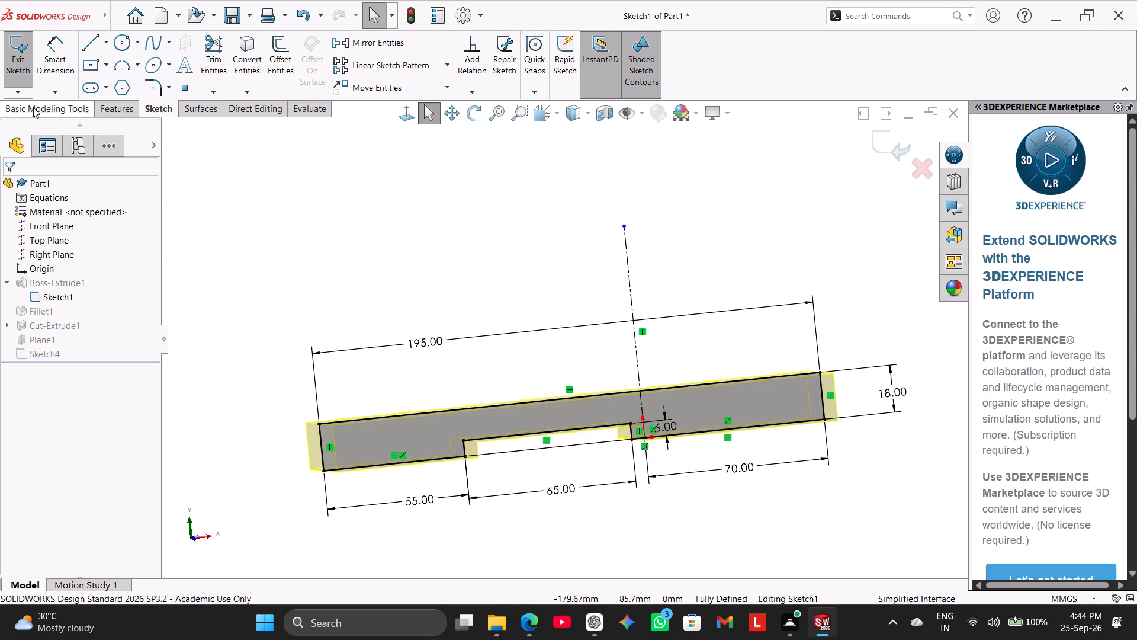
left_click_drag(15, 71, 37, 95)
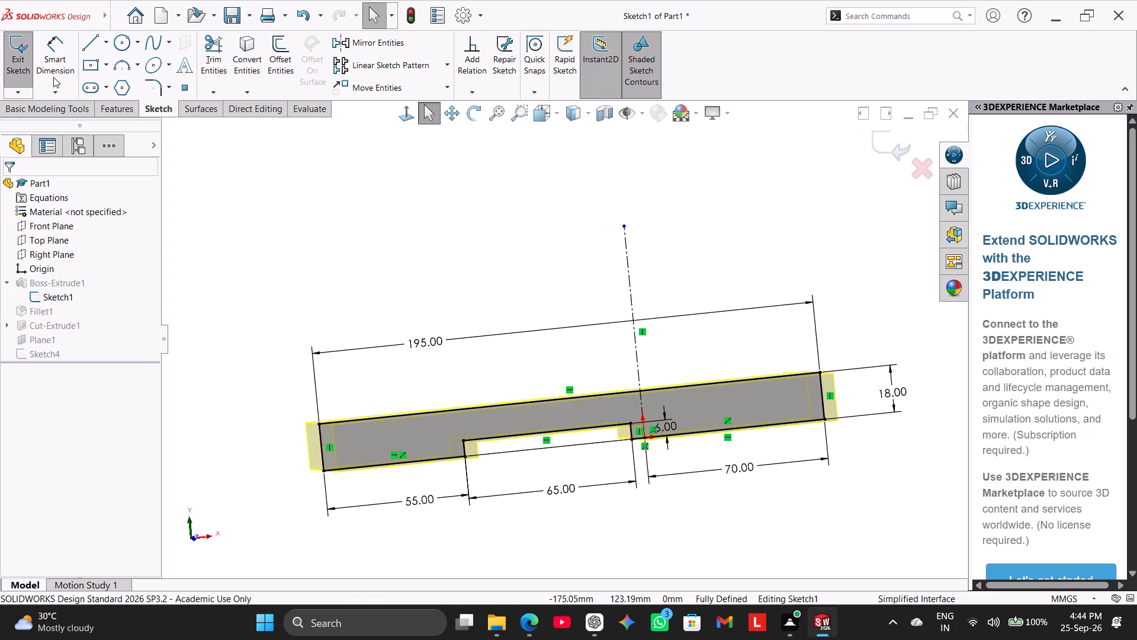
left_click(23, 56)
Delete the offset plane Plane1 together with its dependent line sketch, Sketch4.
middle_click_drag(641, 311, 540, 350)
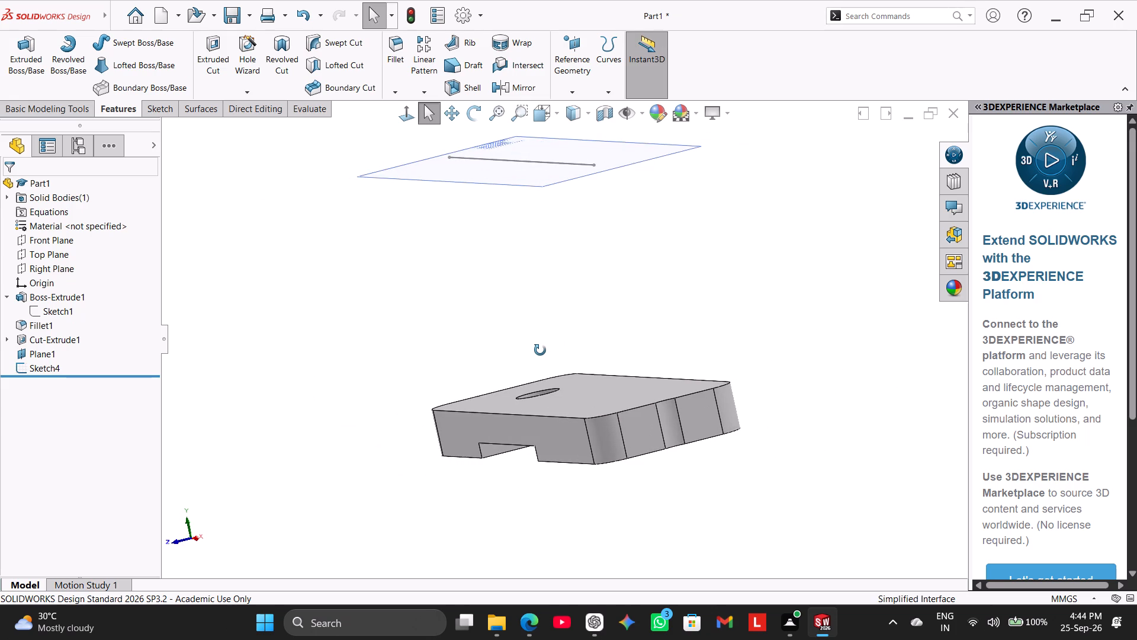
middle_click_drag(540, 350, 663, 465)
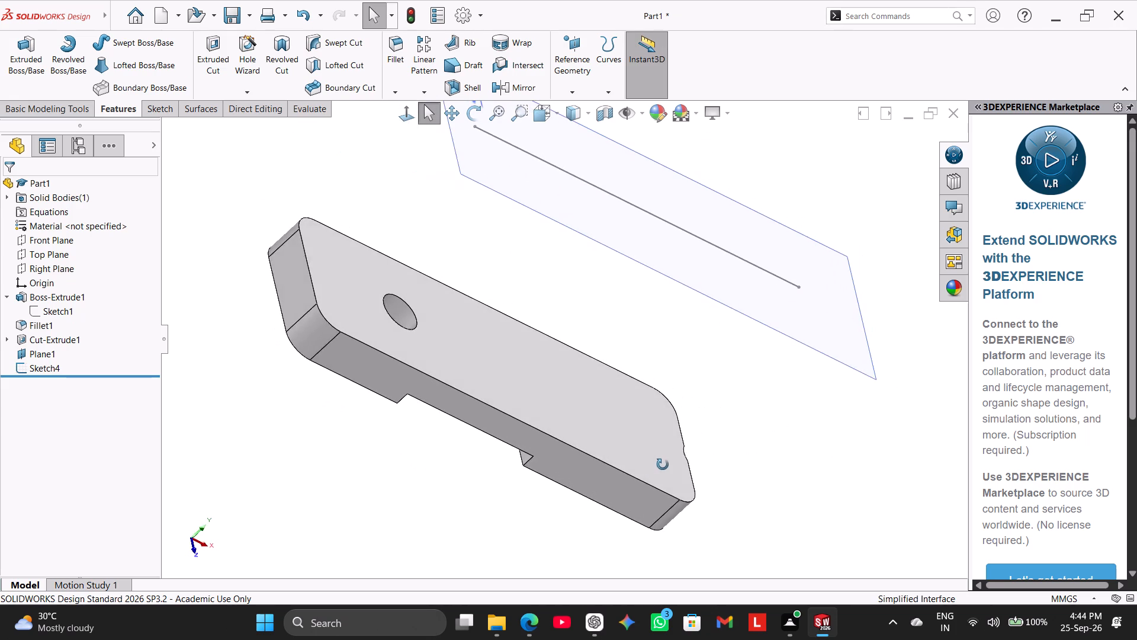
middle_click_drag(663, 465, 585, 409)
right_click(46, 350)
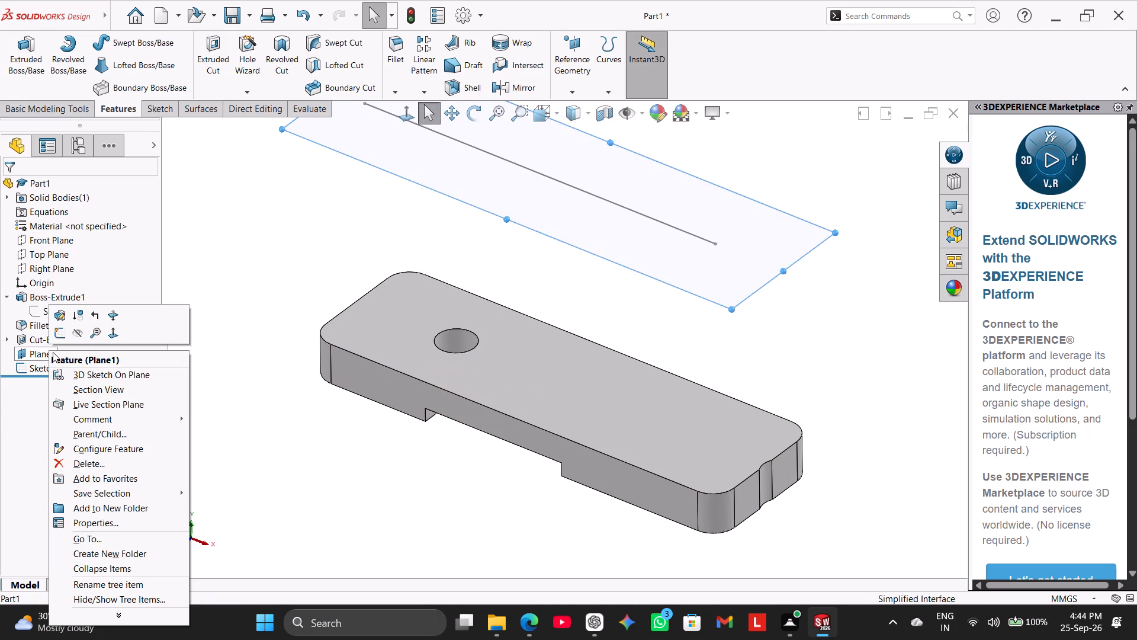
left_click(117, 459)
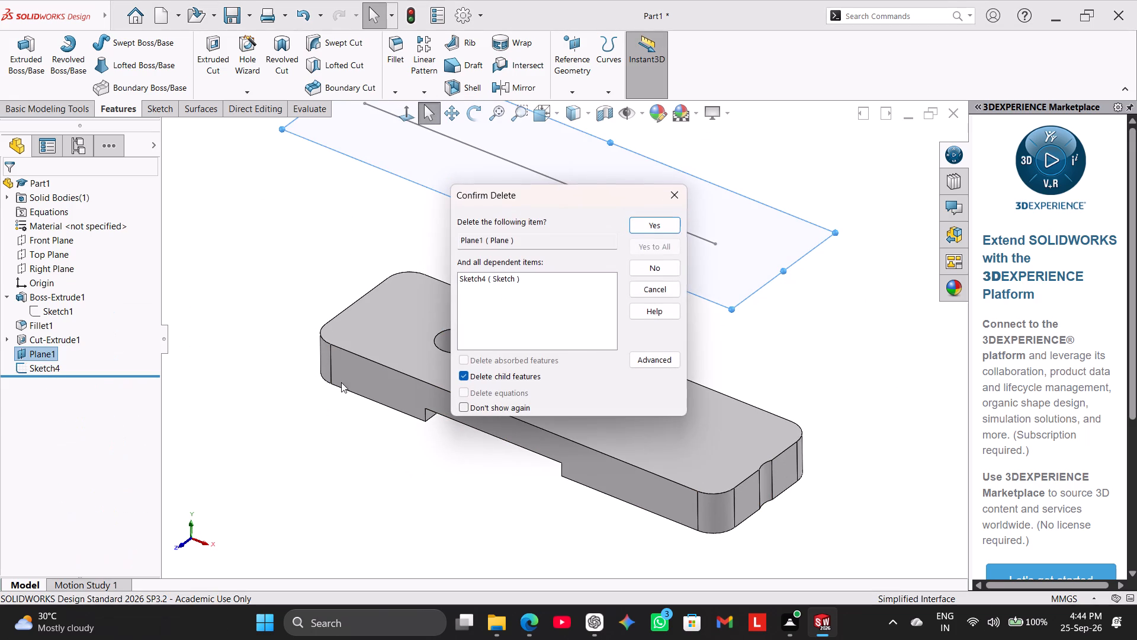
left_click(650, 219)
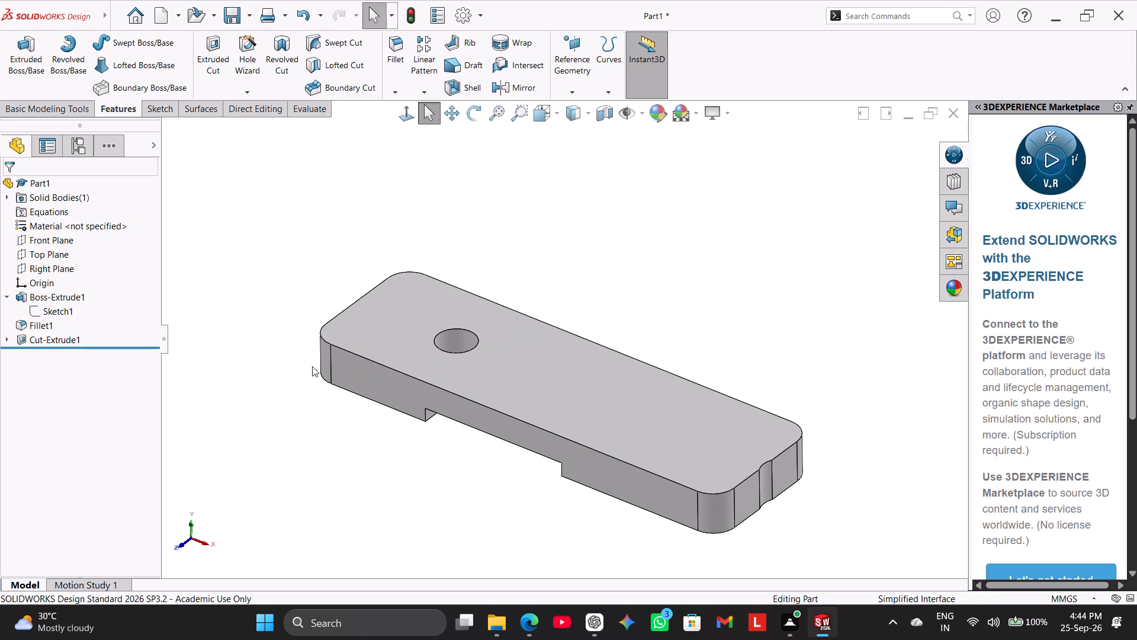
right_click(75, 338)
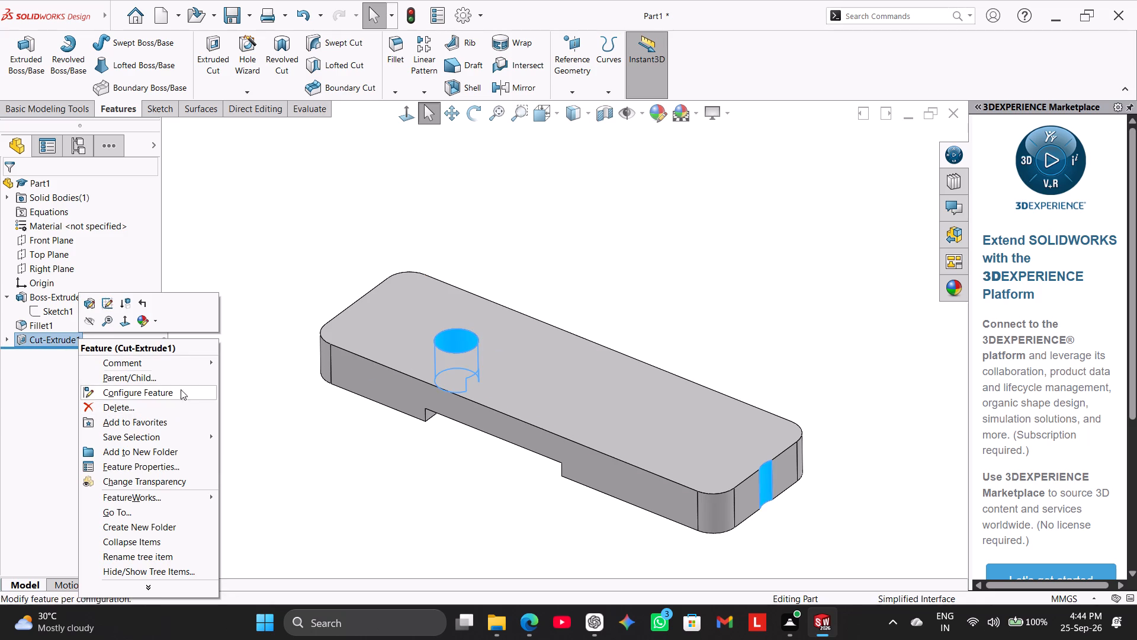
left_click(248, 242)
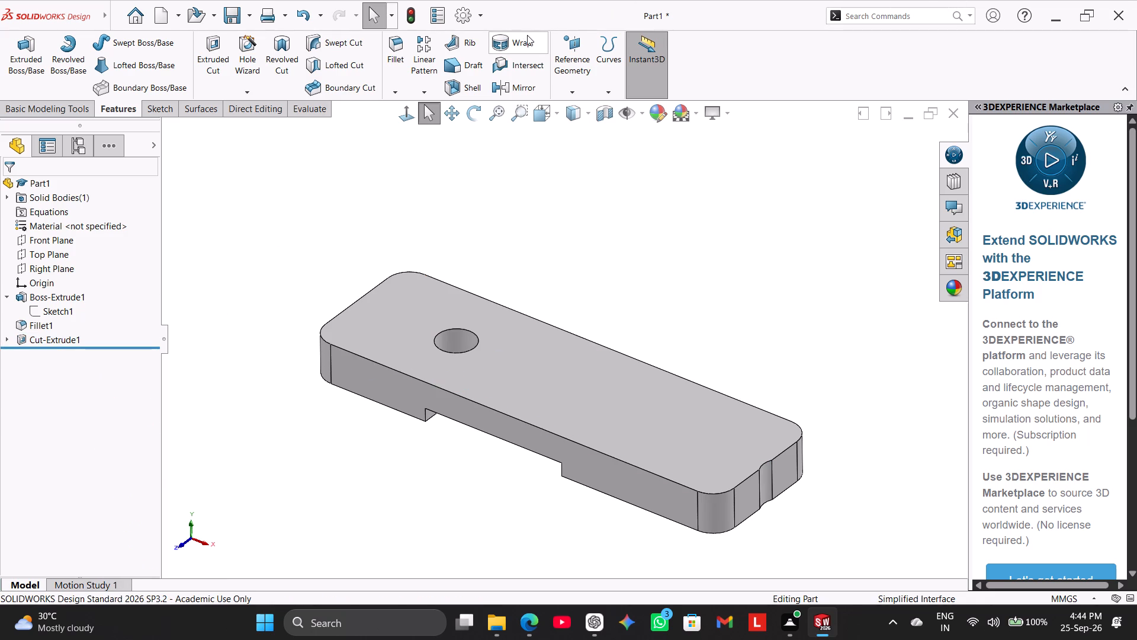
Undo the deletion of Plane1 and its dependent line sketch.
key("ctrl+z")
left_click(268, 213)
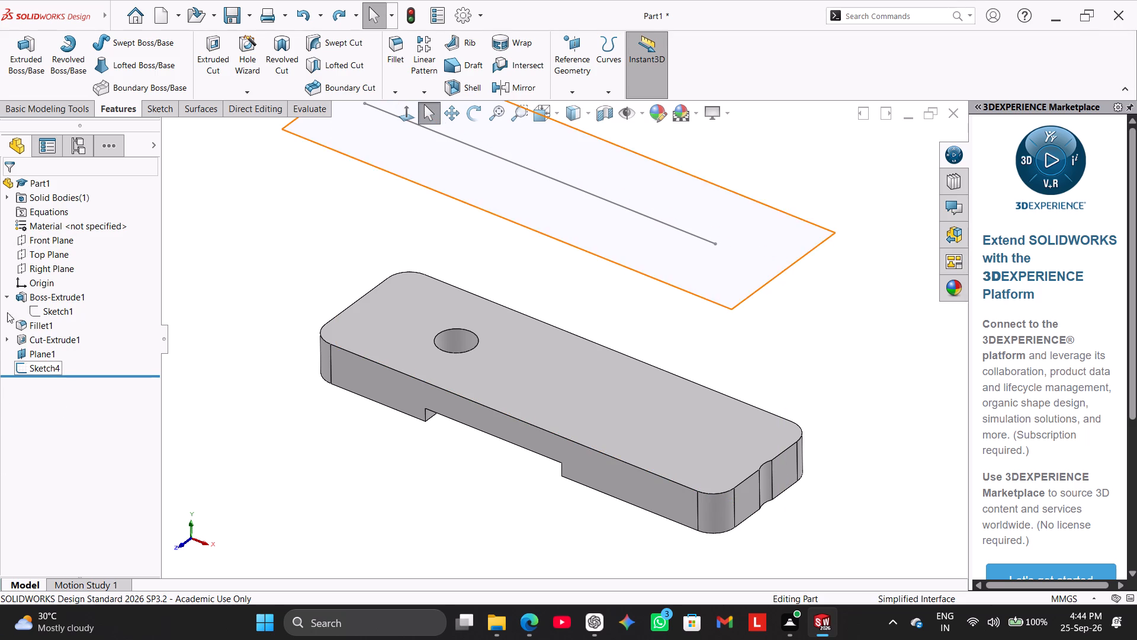
Open the hole cut's Sketch2 for editing and delete the 155 mm dimension between the two circle centres.
left_click(8, 338)
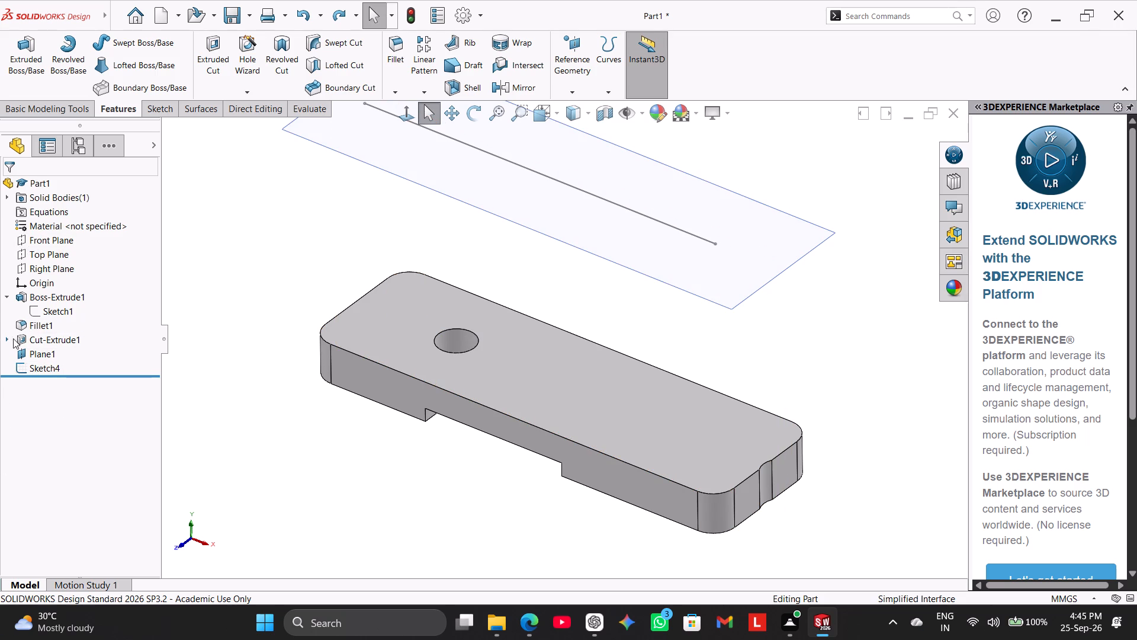
right_click(35, 351)
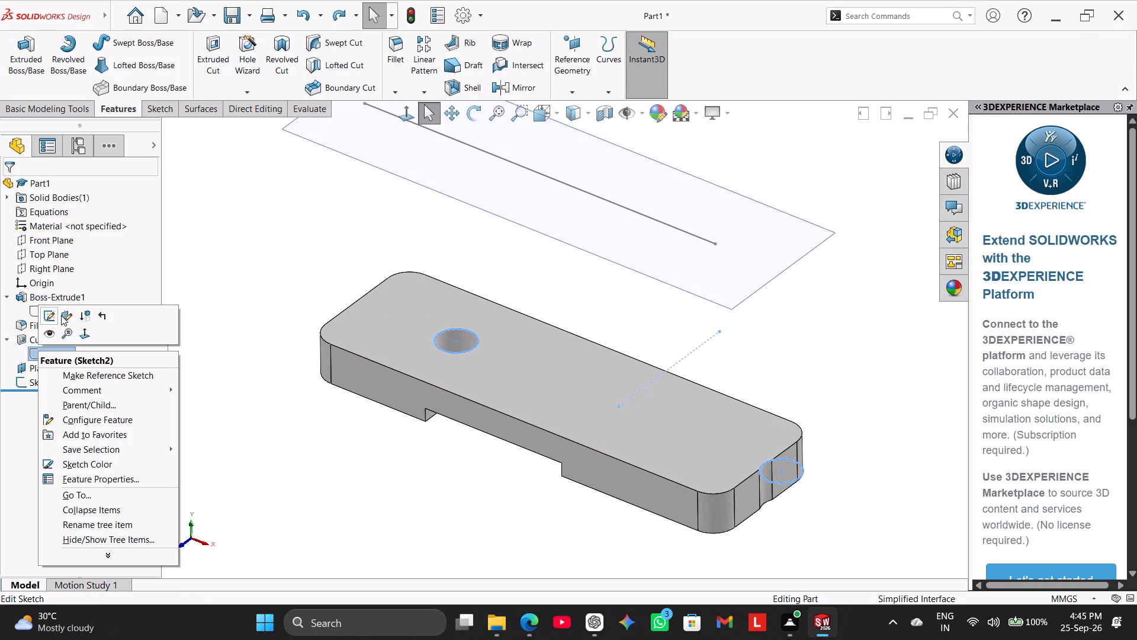
left_click(44, 314)
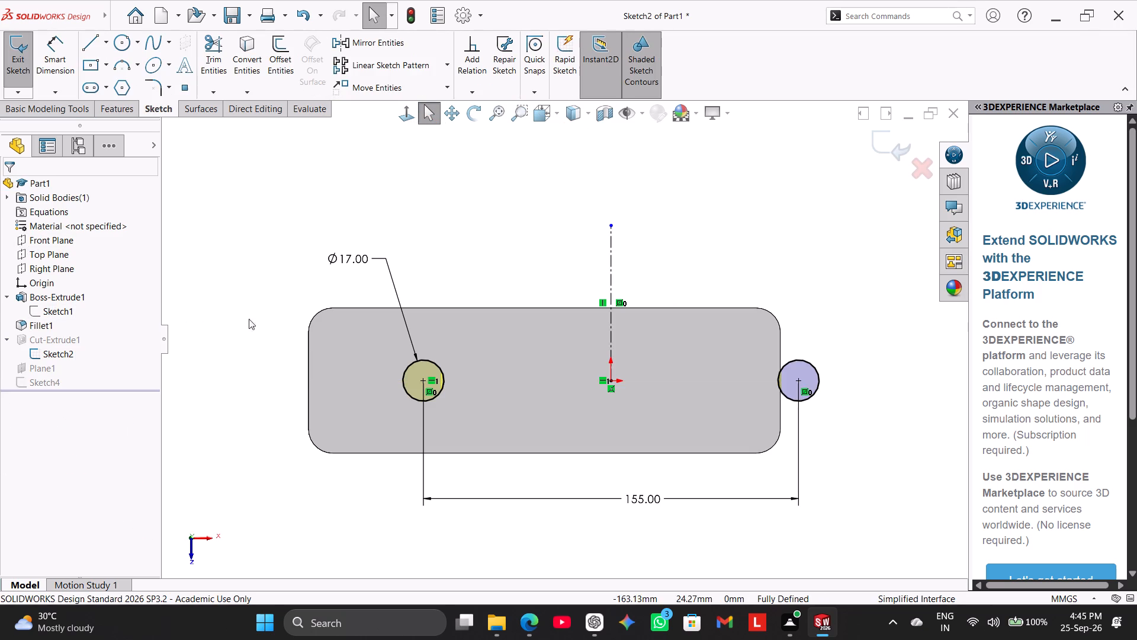
left_click(431, 191)
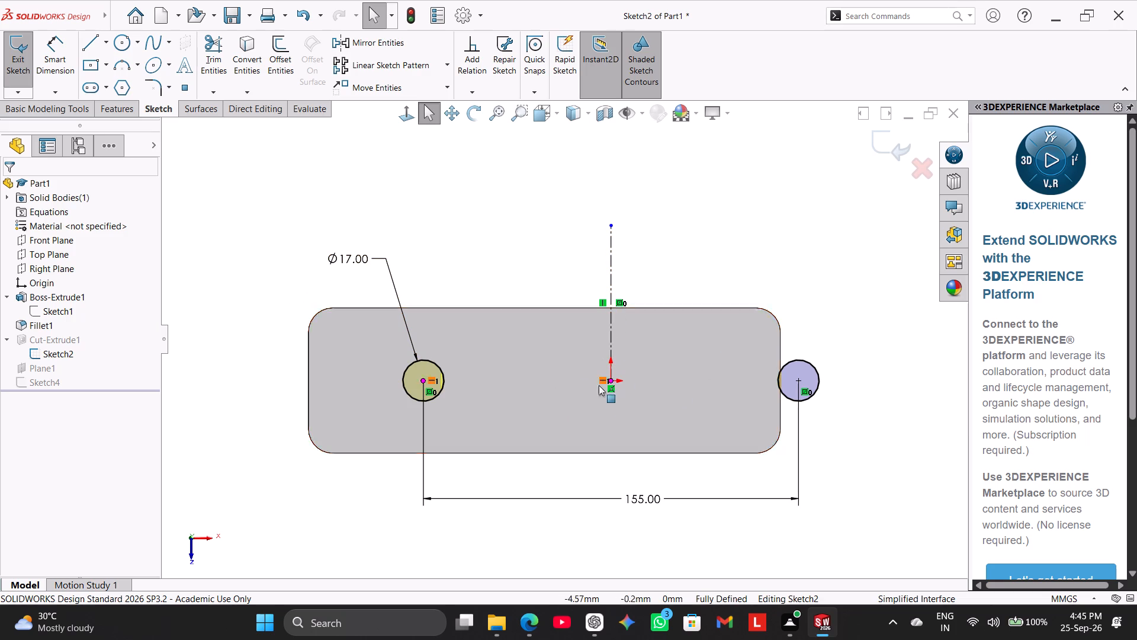
right_click(627, 501)
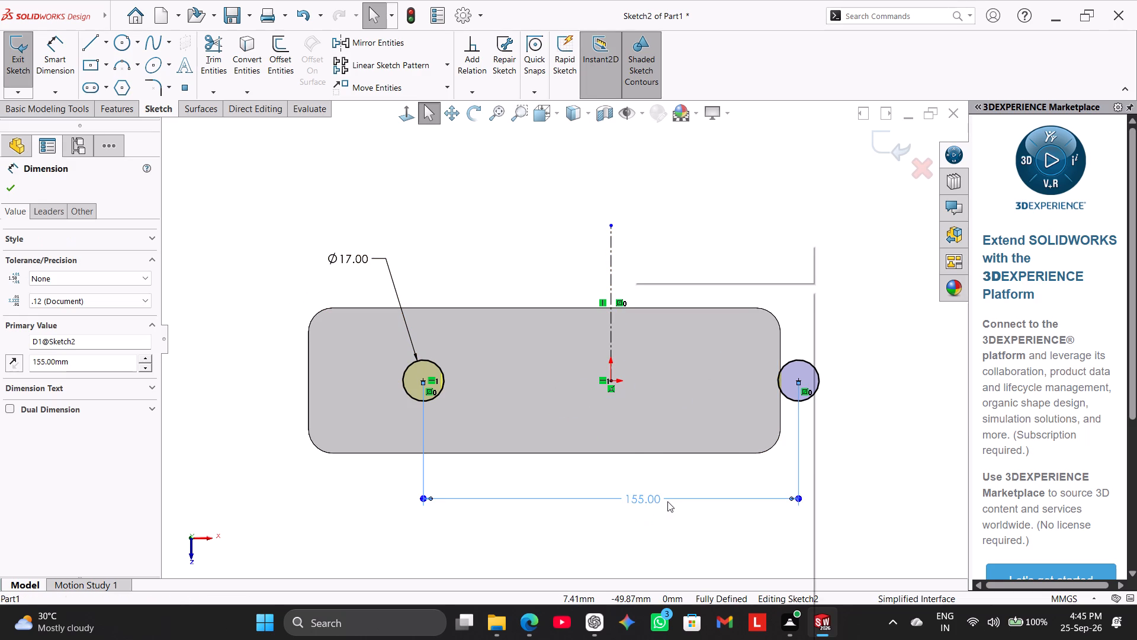
left_click(666, 466)
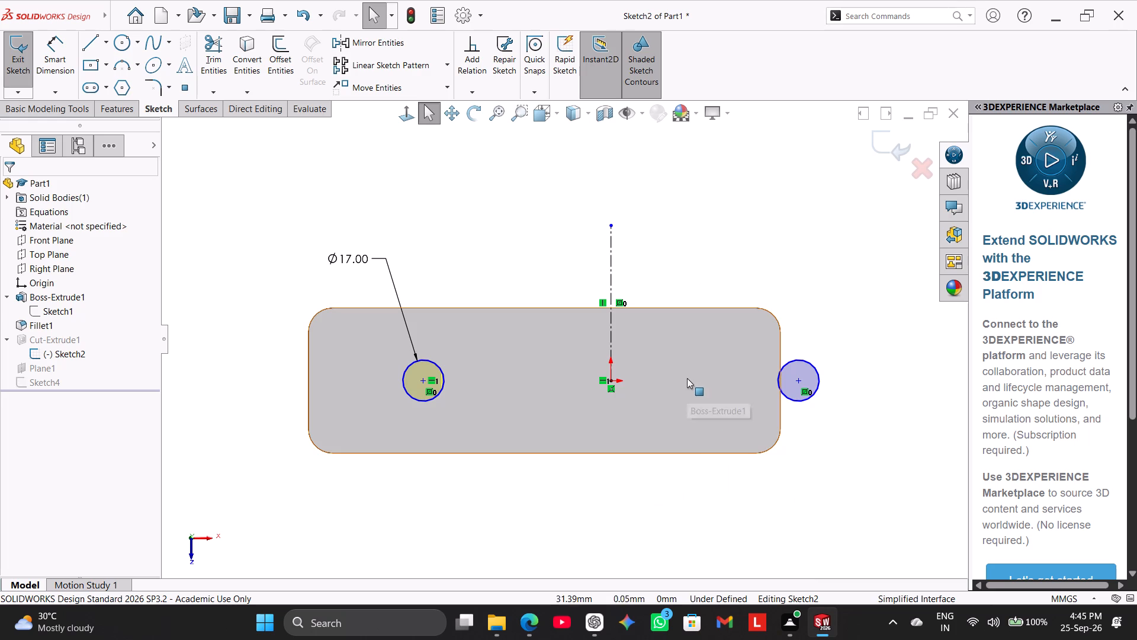
left_click(725, 228)
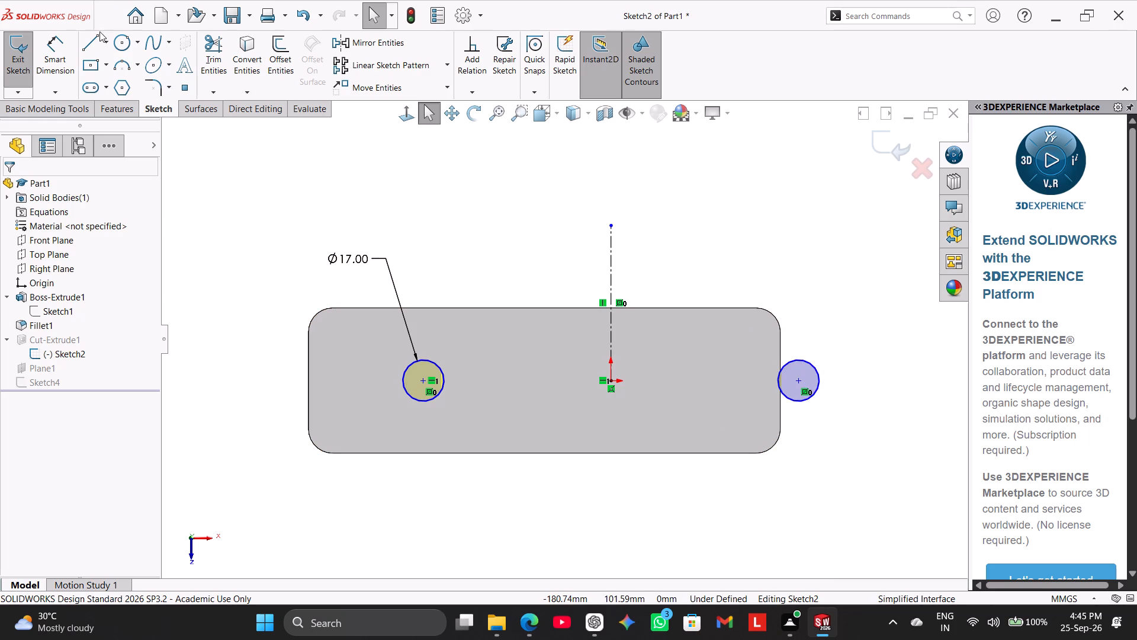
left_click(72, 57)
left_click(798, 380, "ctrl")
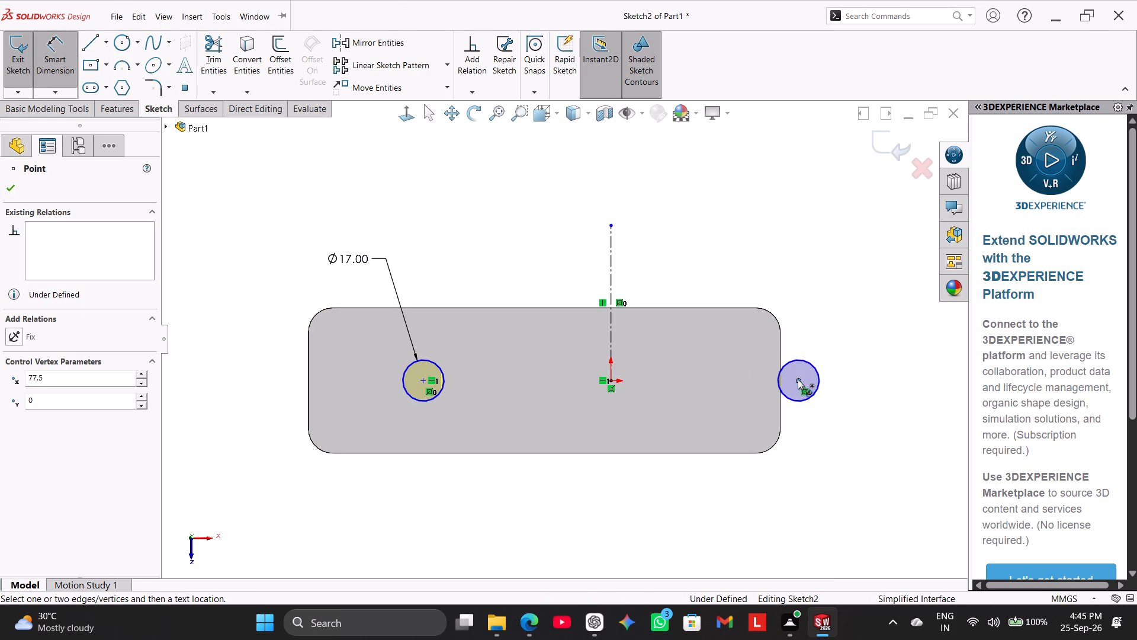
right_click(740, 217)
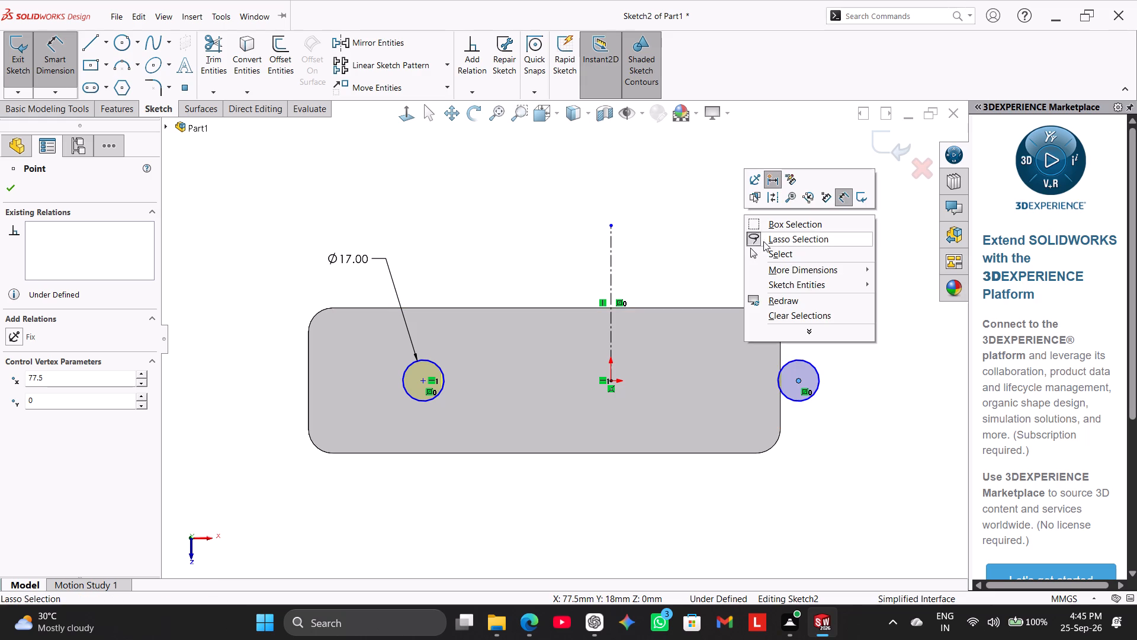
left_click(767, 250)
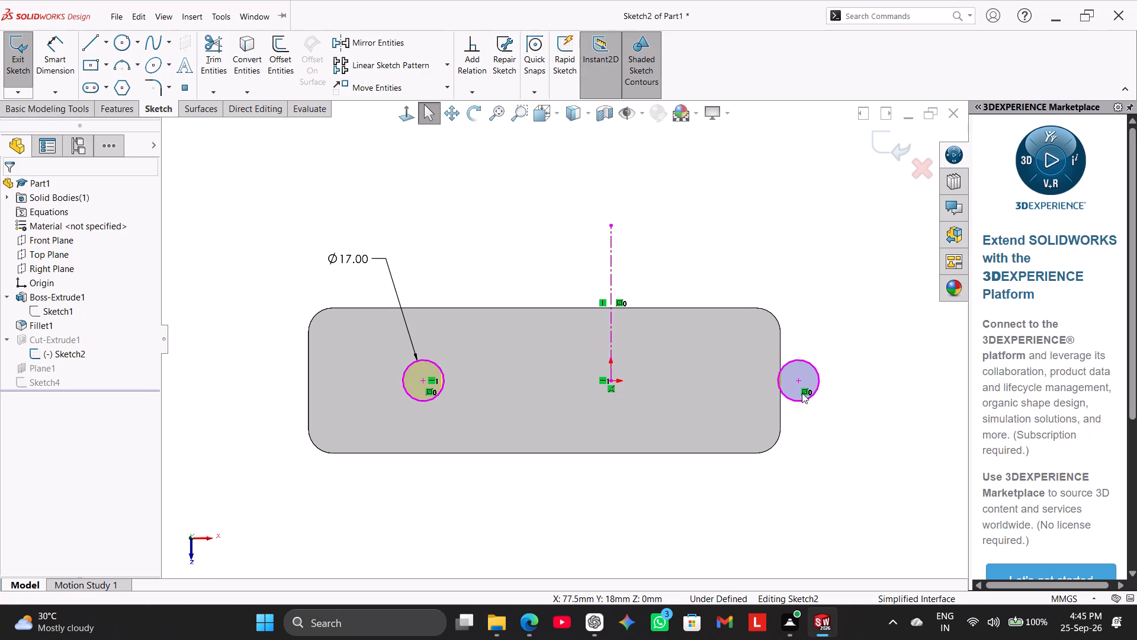
Delete the symmetric relation that ties the two hole circles to the vertical centreline.
right_click(802, 393)
left_click(876, 555)
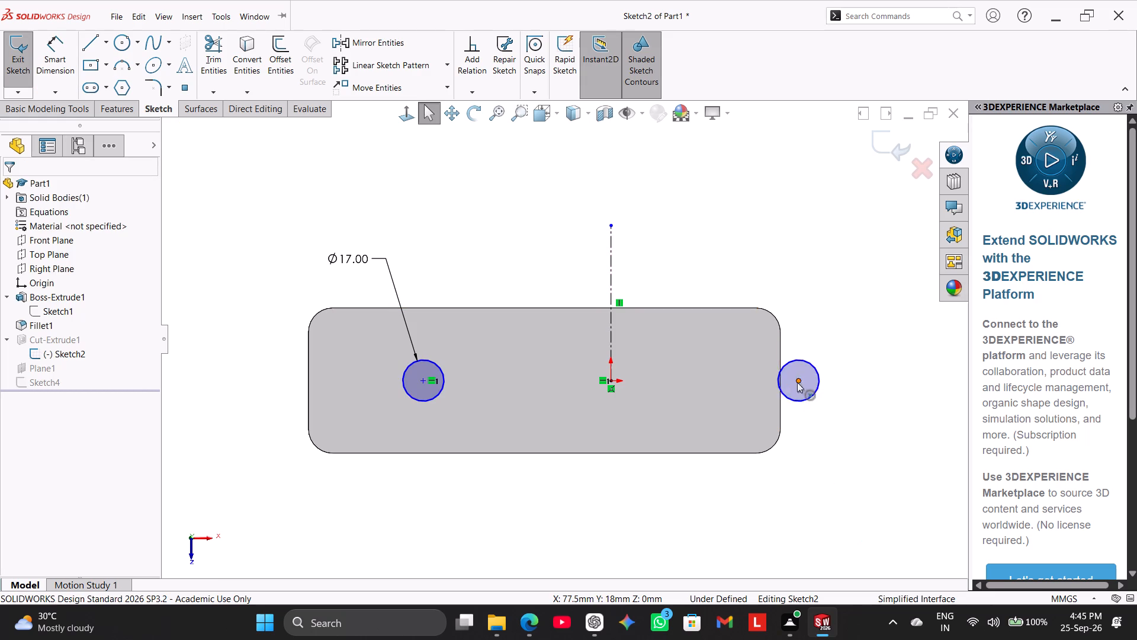
Move the circle overlapping the plate's end inward, placing its centre about 44 mm from the origin.
left_click(803, 381)
left_click(779, 302)
left_click_drag(801, 380, 717, 383)
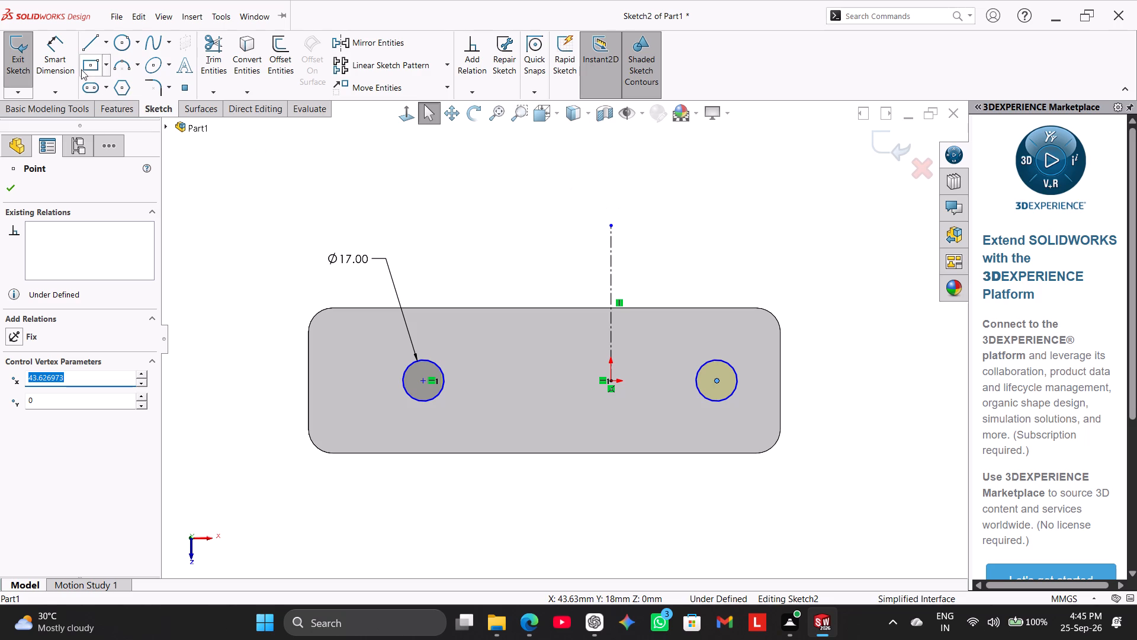
Dimension the moved circle's centre 20 mm from the block's nearest short edge.
left_click(59, 49)
left_click(782, 376)
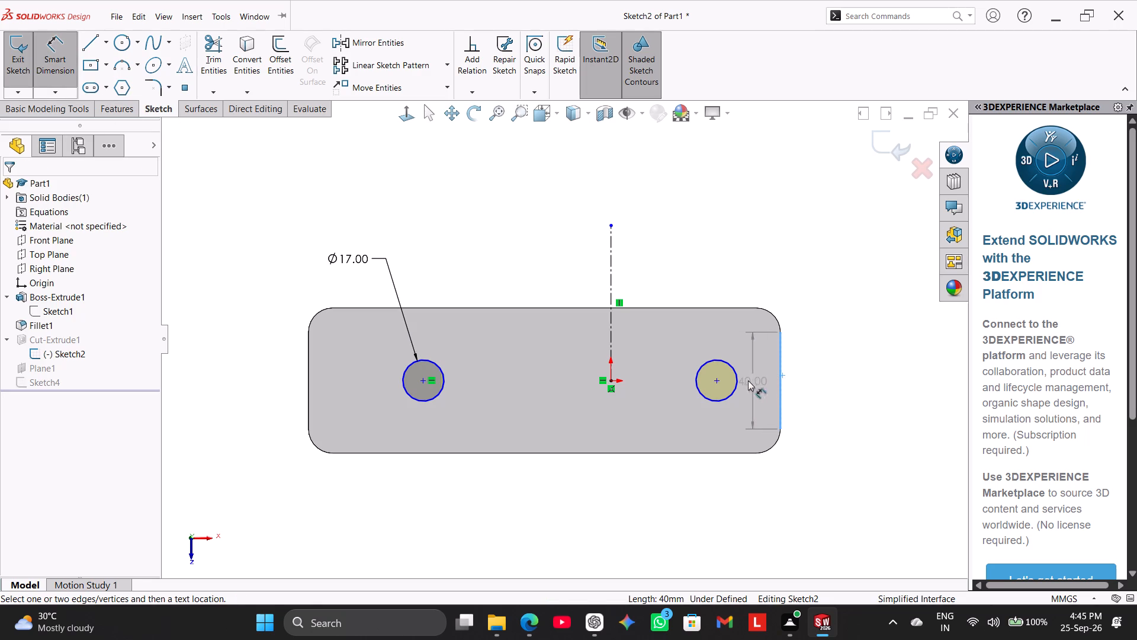
left_click(718, 379)
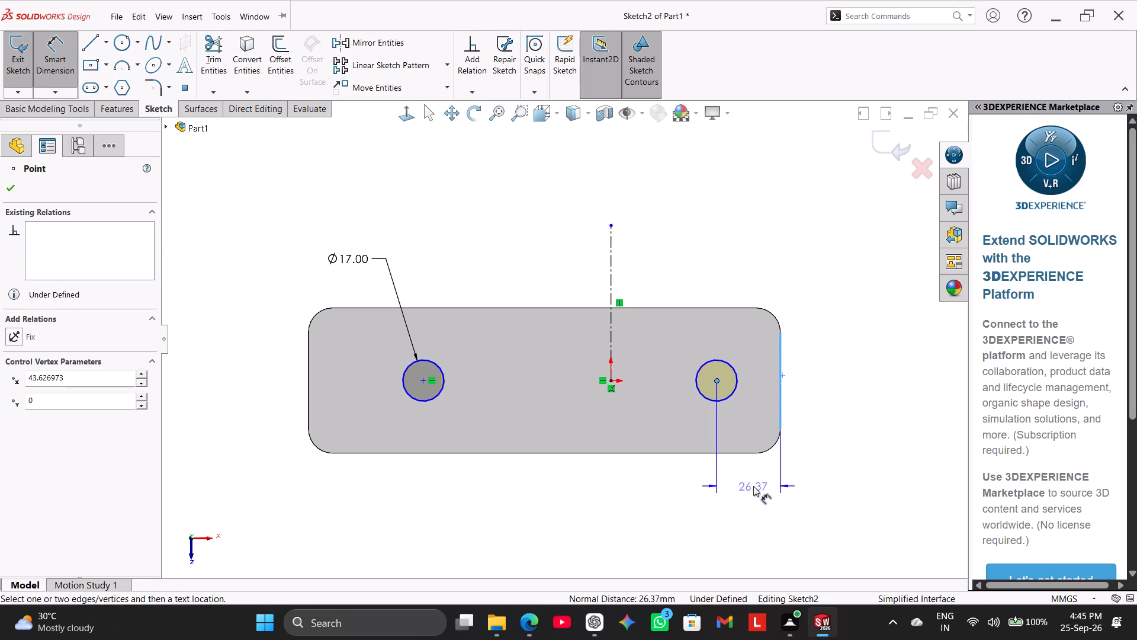
left_click(753, 486)
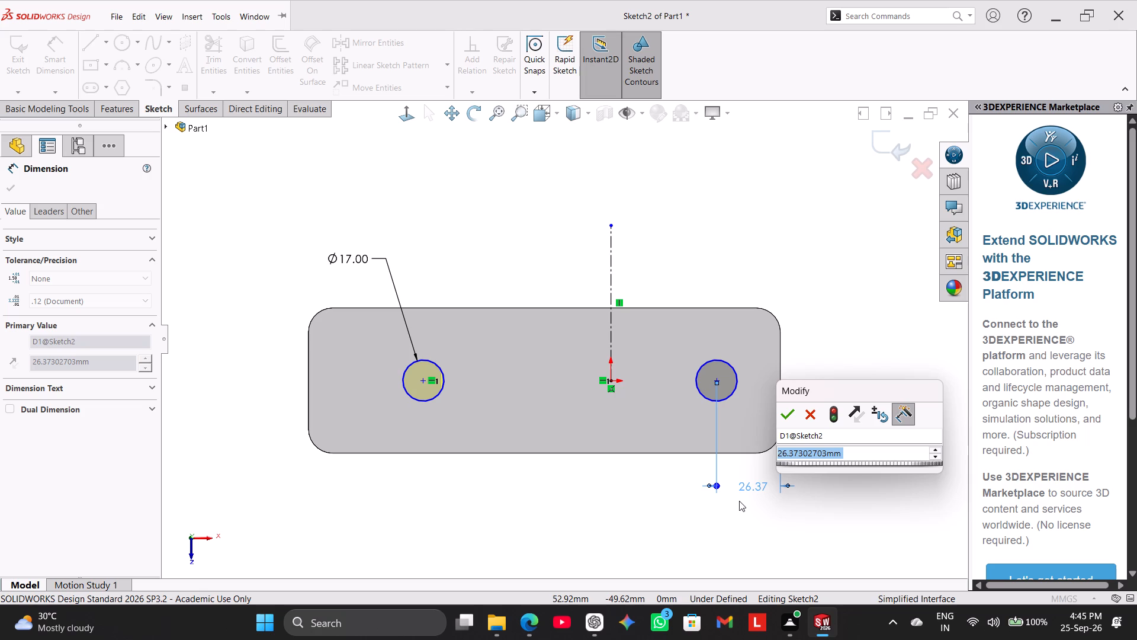
type("20")
key("Return")
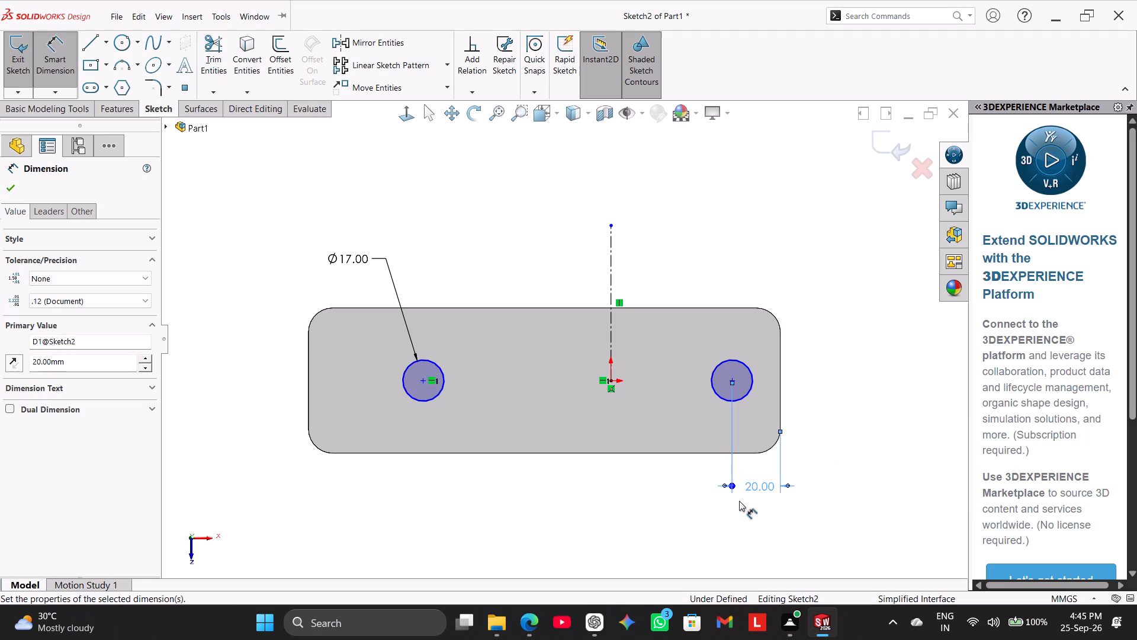
right_click_drag(796, 195, 782, 196)
right_click(730, 237)
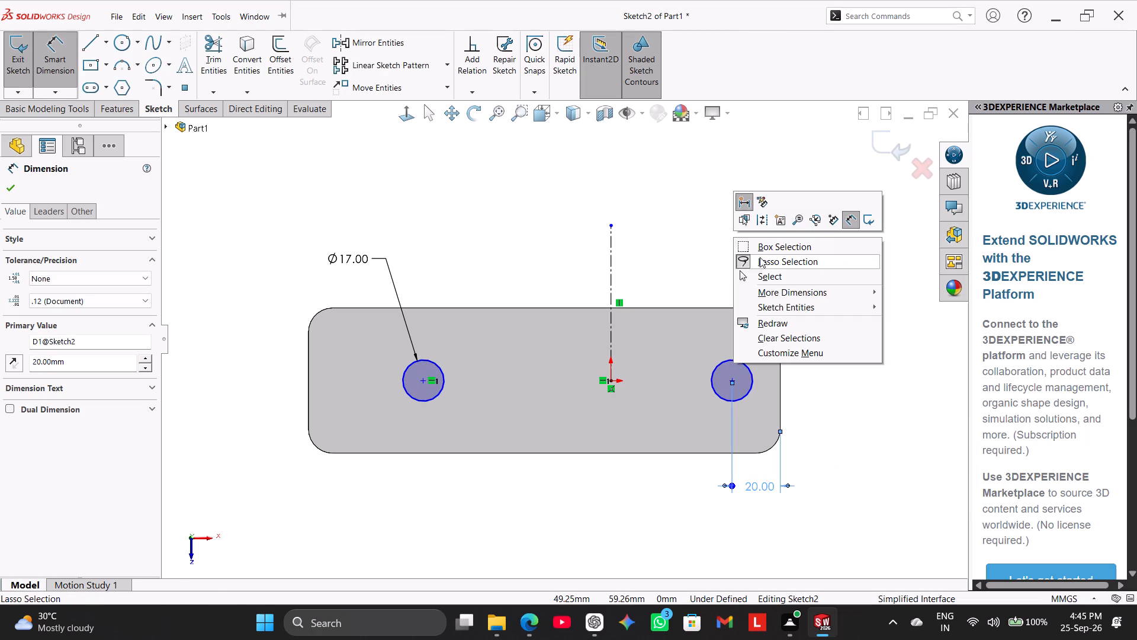
left_click(771, 280)
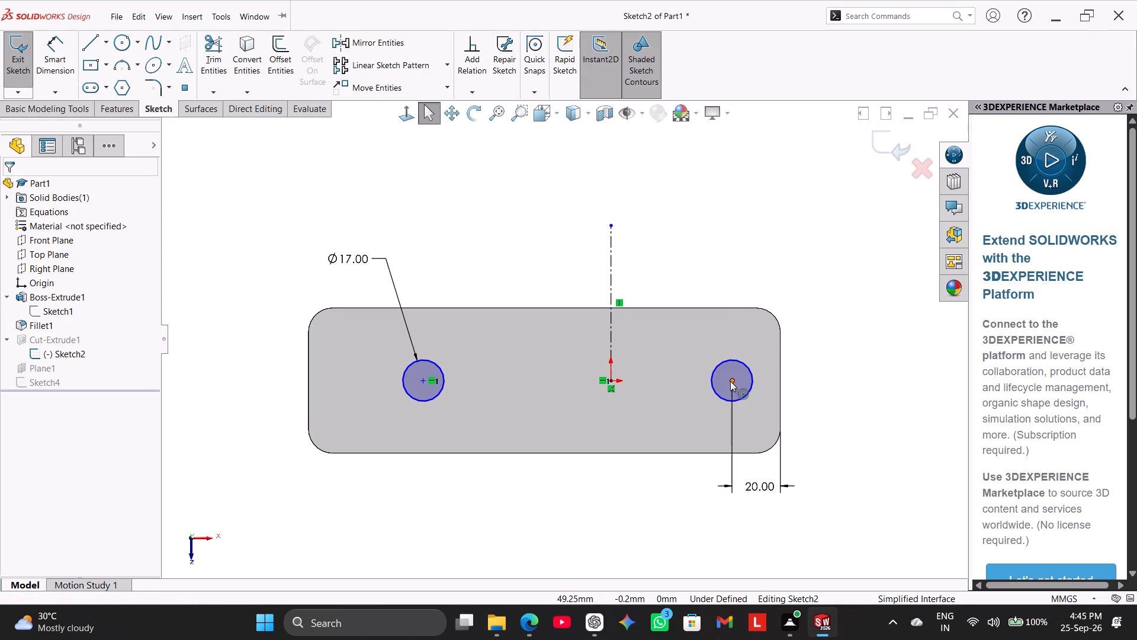
Add a horizontal relation between the moved circle's centre and the sketch origin.
left_click(730, 381, "ctrl")
left_click(612, 379, "ctrl")
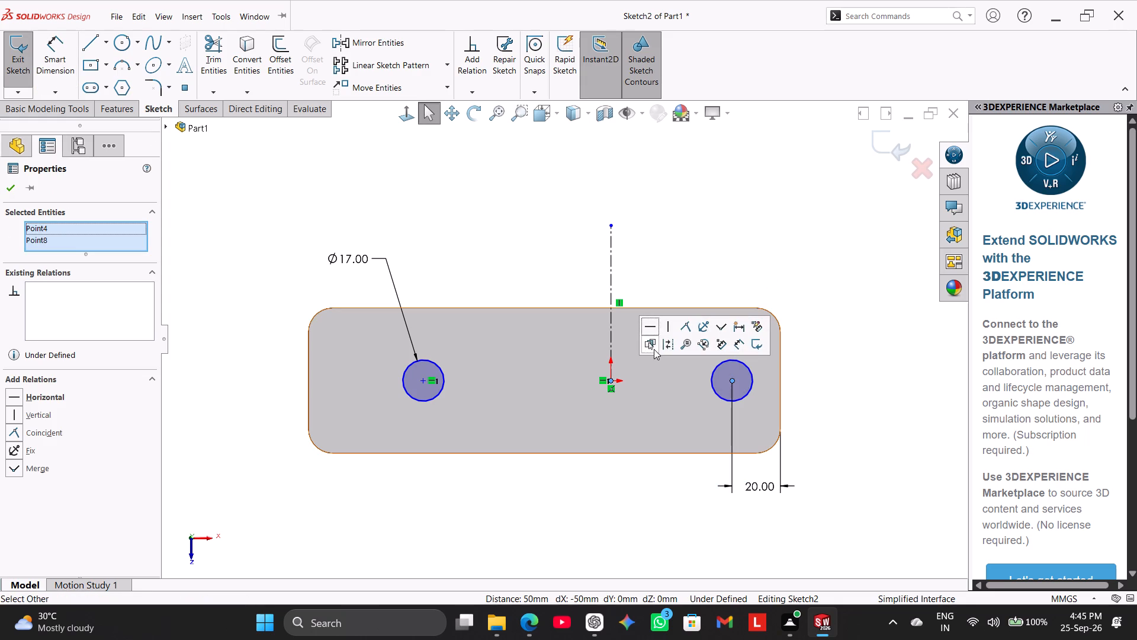
left_click(651, 325)
left_click(651, 209)
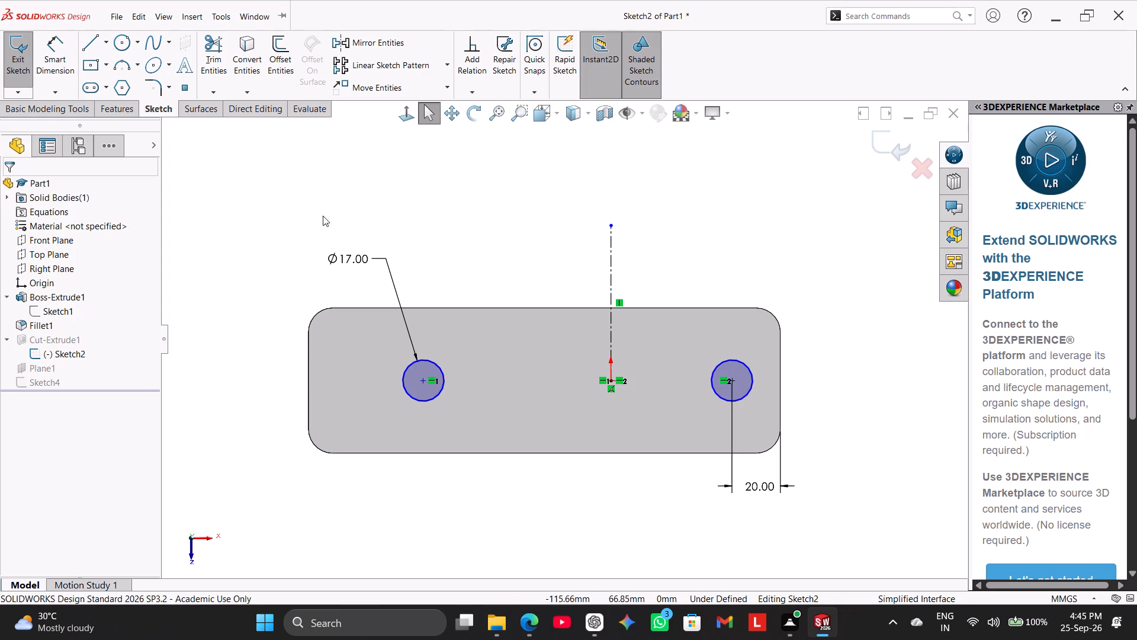
Make the two hole circles equal in size with an Equal relation.
left_click(429, 361, "ctrl")
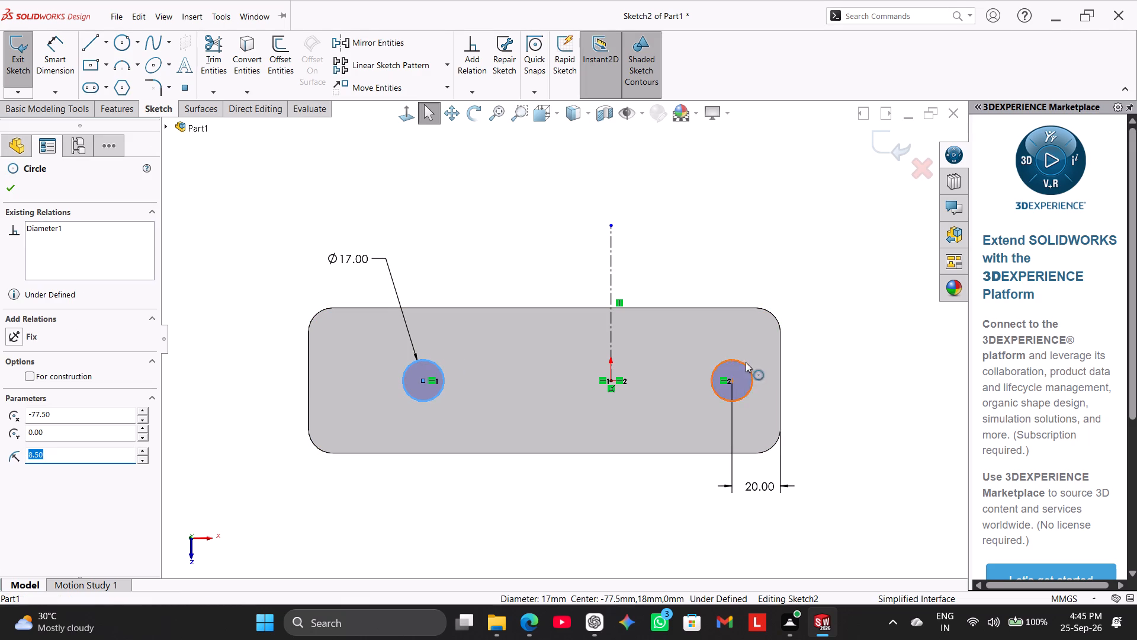
left_click(740, 362, "ctrl")
left_click(828, 312)
left_click(645, 177)
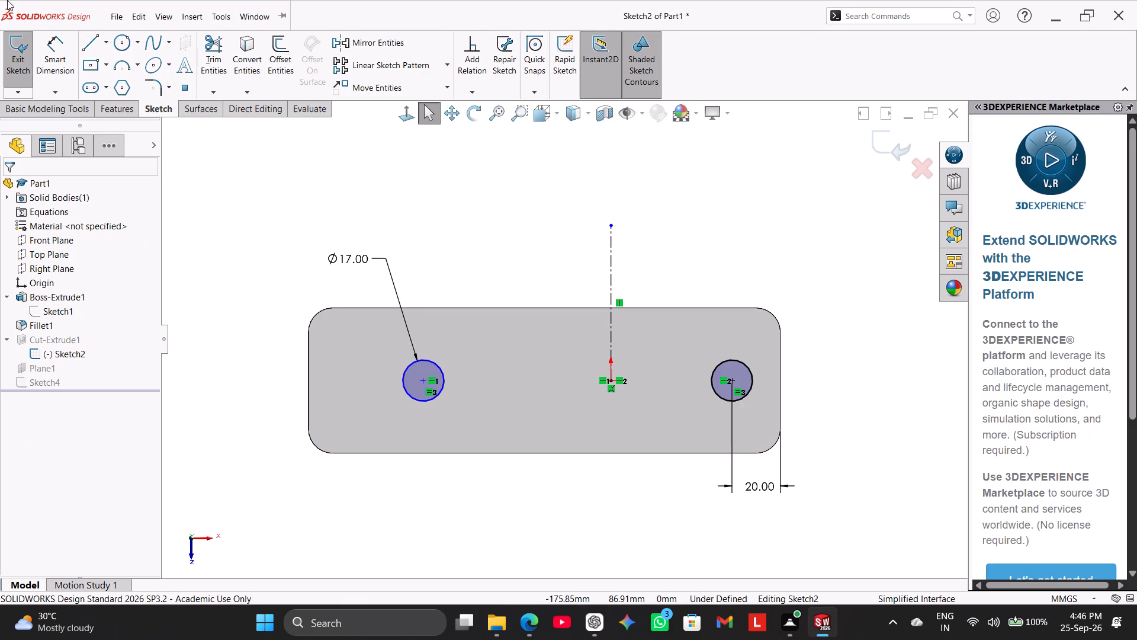
Dimension the 17 mm circle's centre 20 mm from the block's nearest short edge, and exit the hole sketch.
left_click(41, 43)
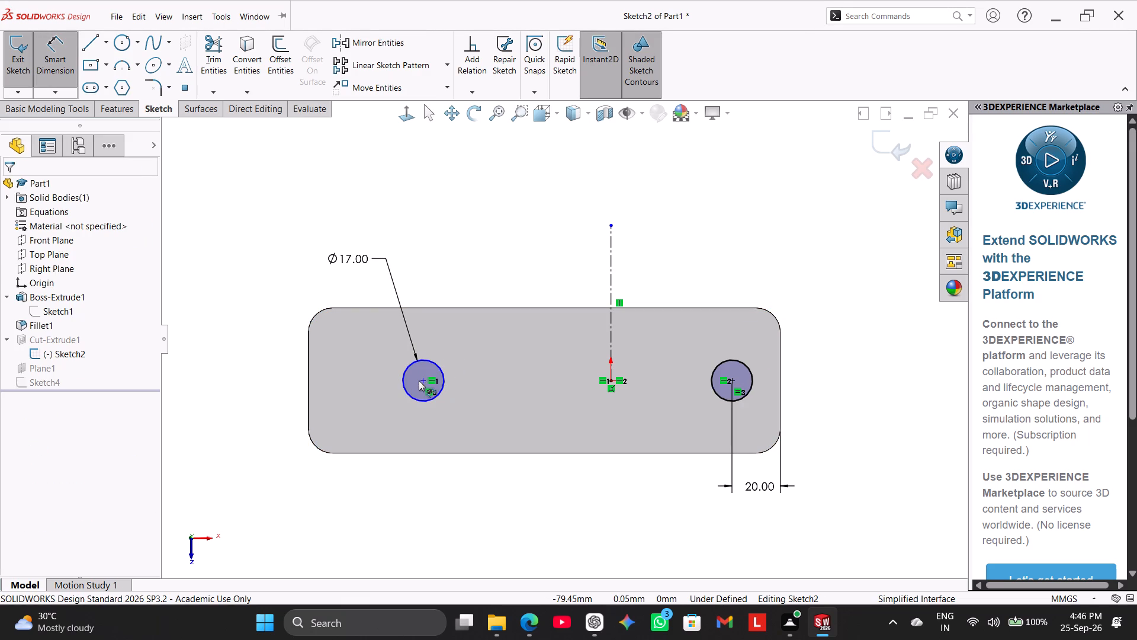
left_click(426, 382, "ctrl")
left_click(310, 360, "ctrl")
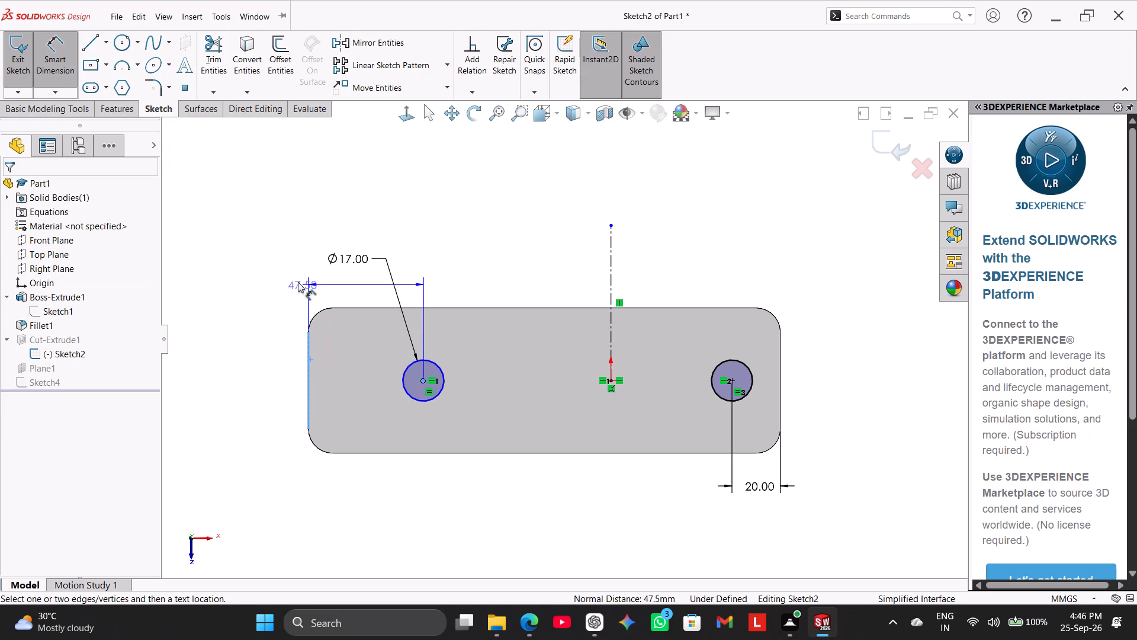
type("20")
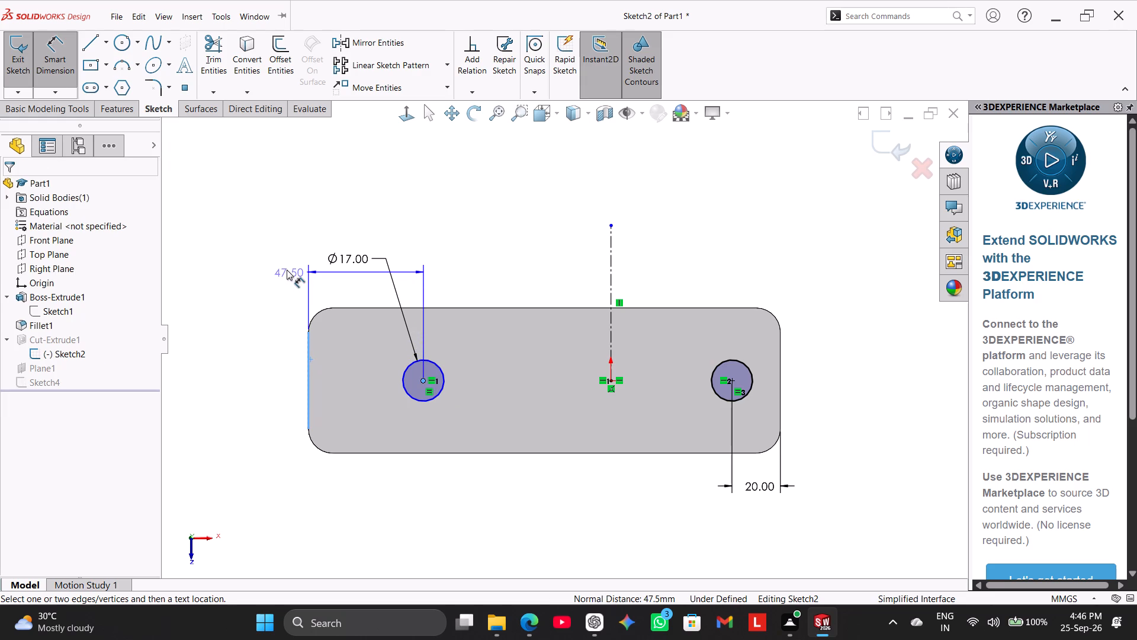
left_click(287, 270)
type("20")
key("Return")
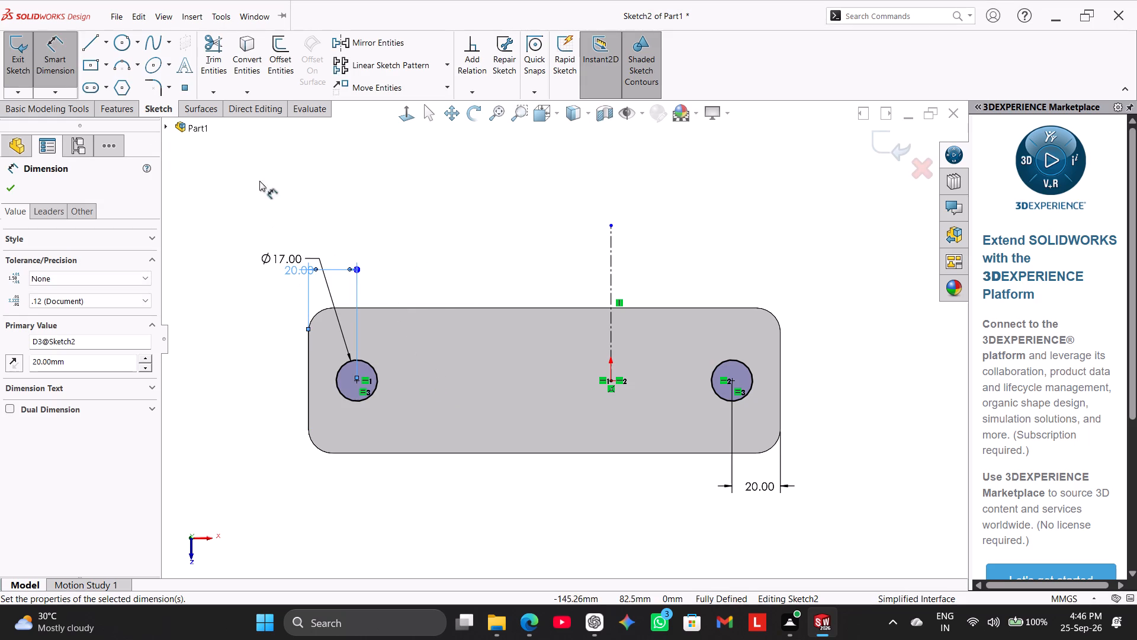
right_click_drag(407, 180, 438, 126)
right_click(471, 180)
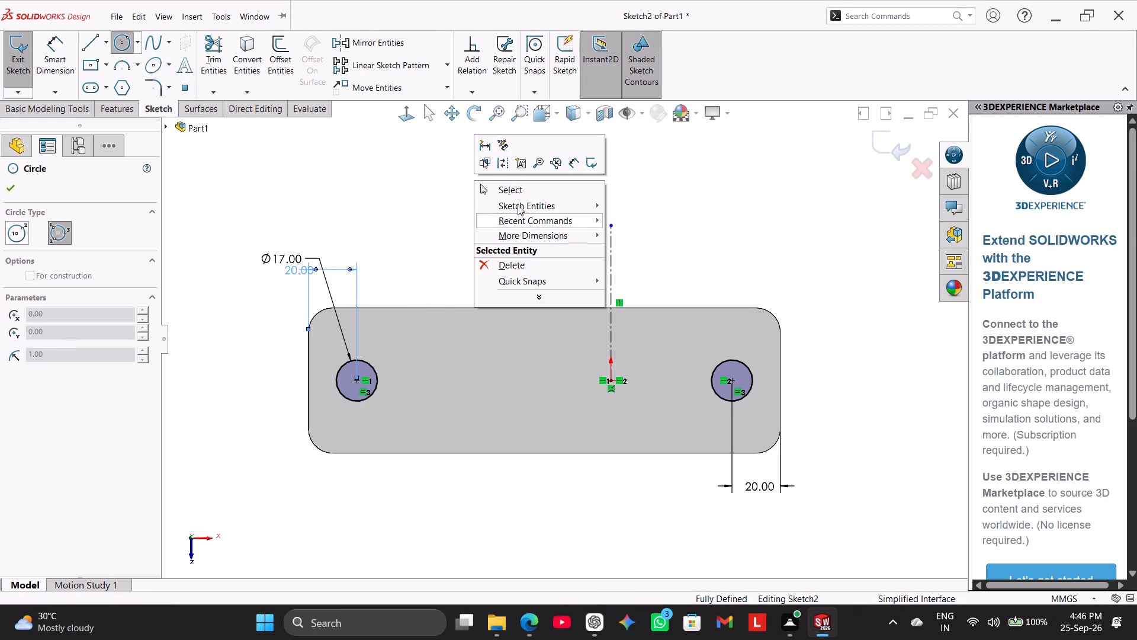
left_click(516, 184)
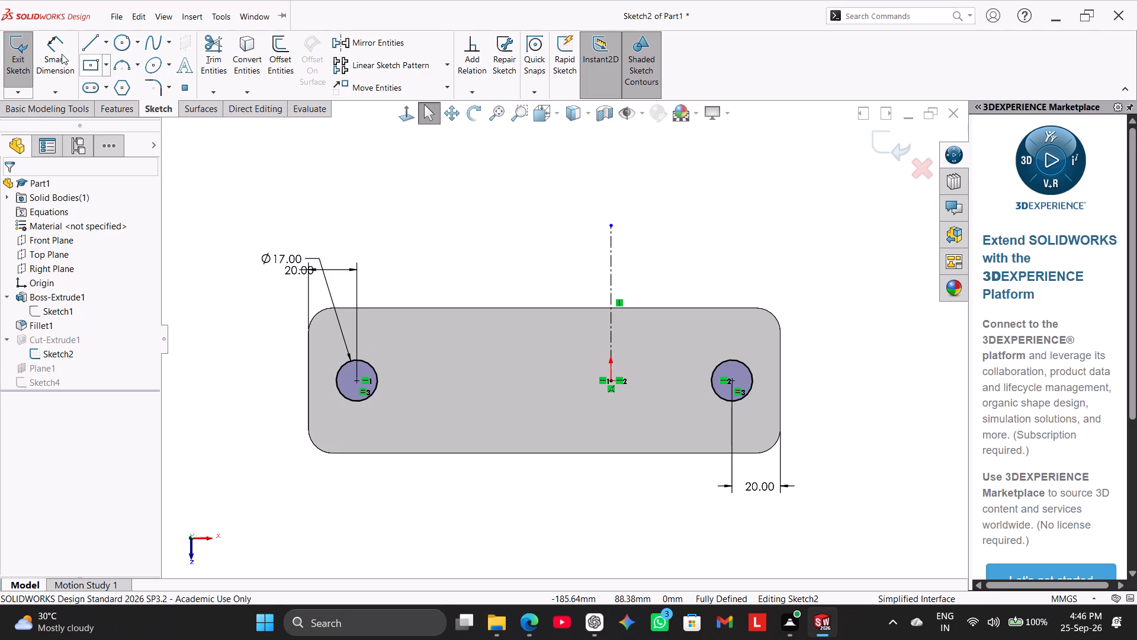
left_click(26, 47)
Start a new sketch on the offset plane Plane1.
middle_click_drag(453, 393, 465, 281)
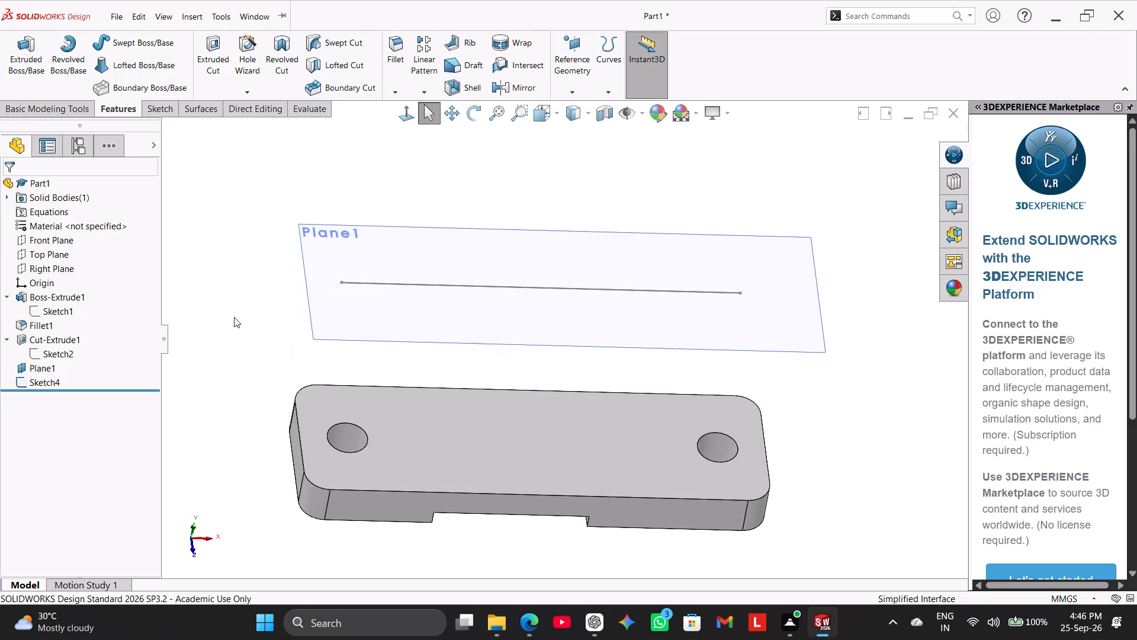
right_click(408, 254)
left_click(441, 239)
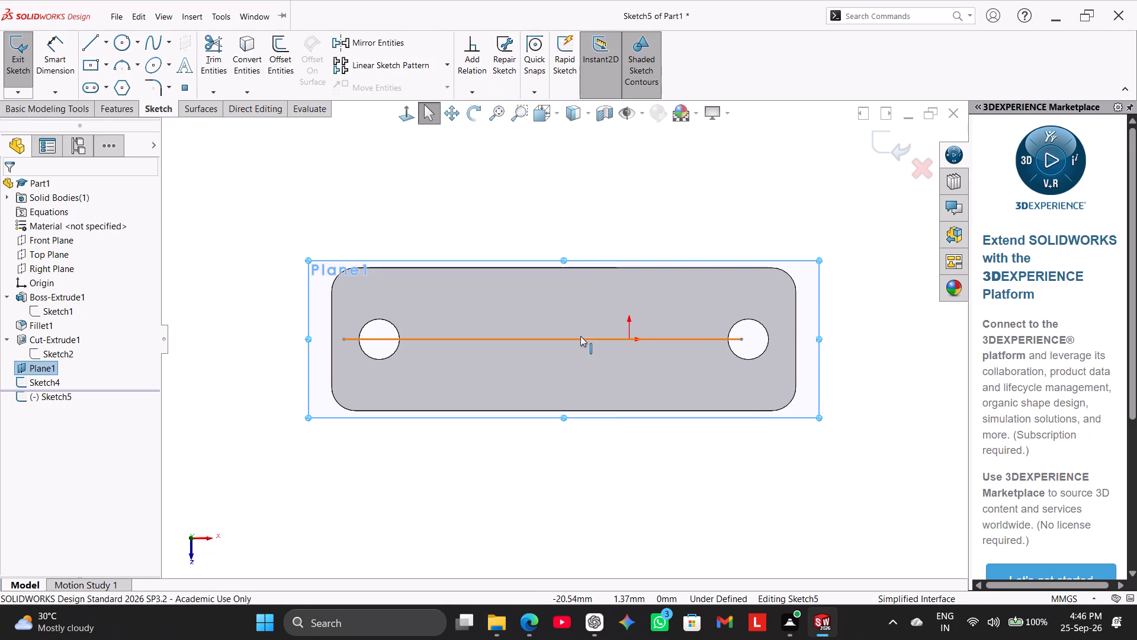
left_click(566, 212)
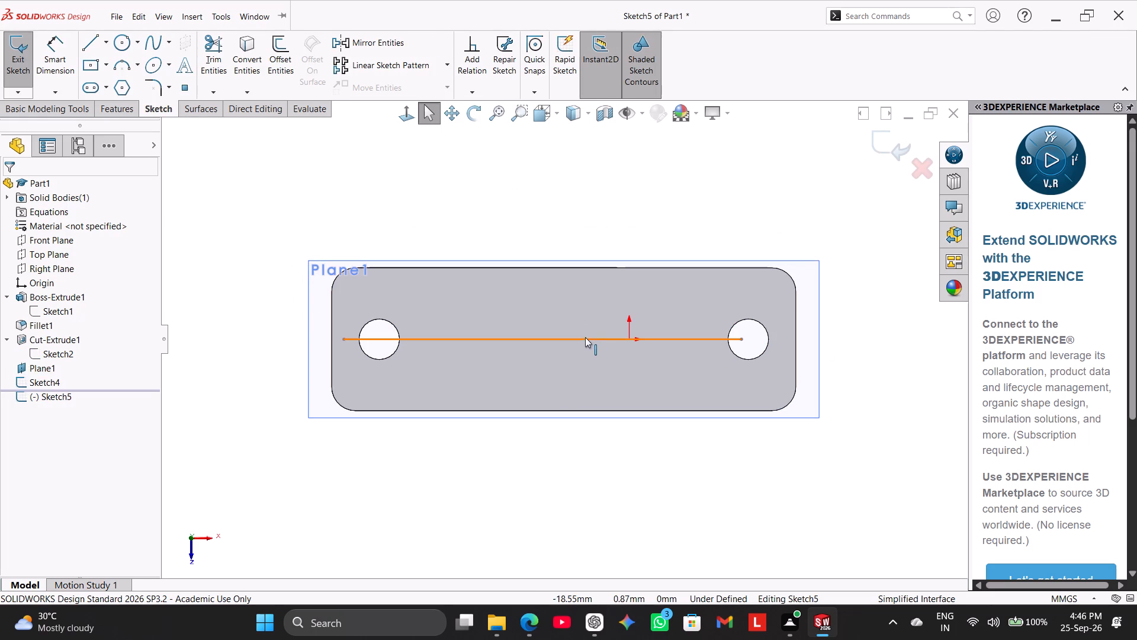
Open the straight line's sketch on Plane1 to view its dimensions, and exit it.
double_click(587, 339)
scroll(582, 217, "up", 1)
middle_click_drag(580, 213, 580, 171)
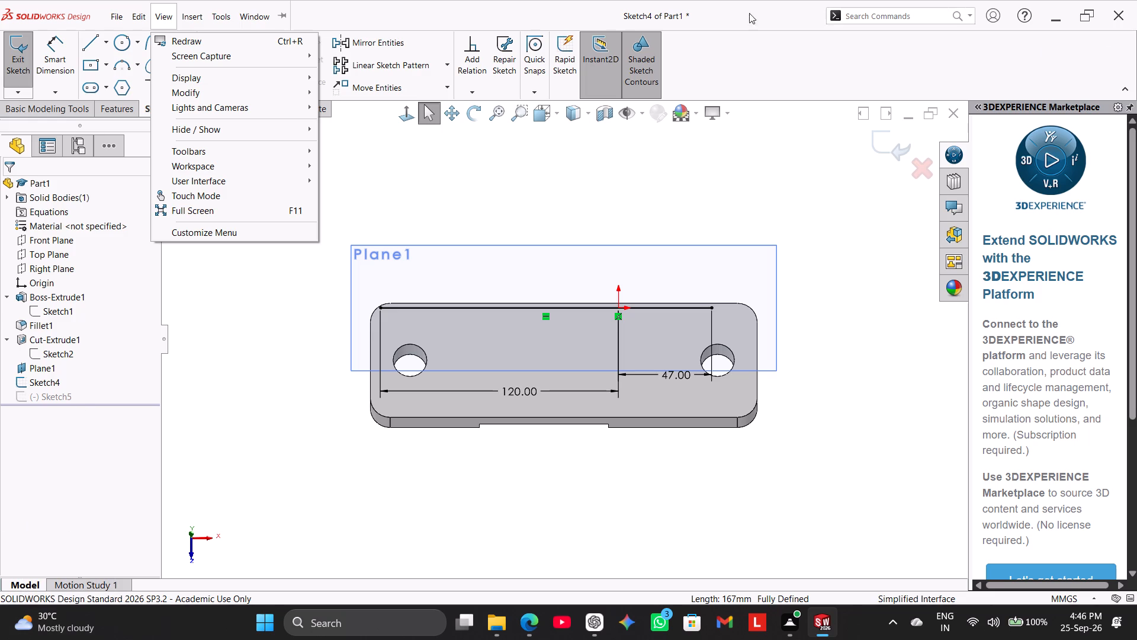
left_click(375, 175)
left_click(23, 55)
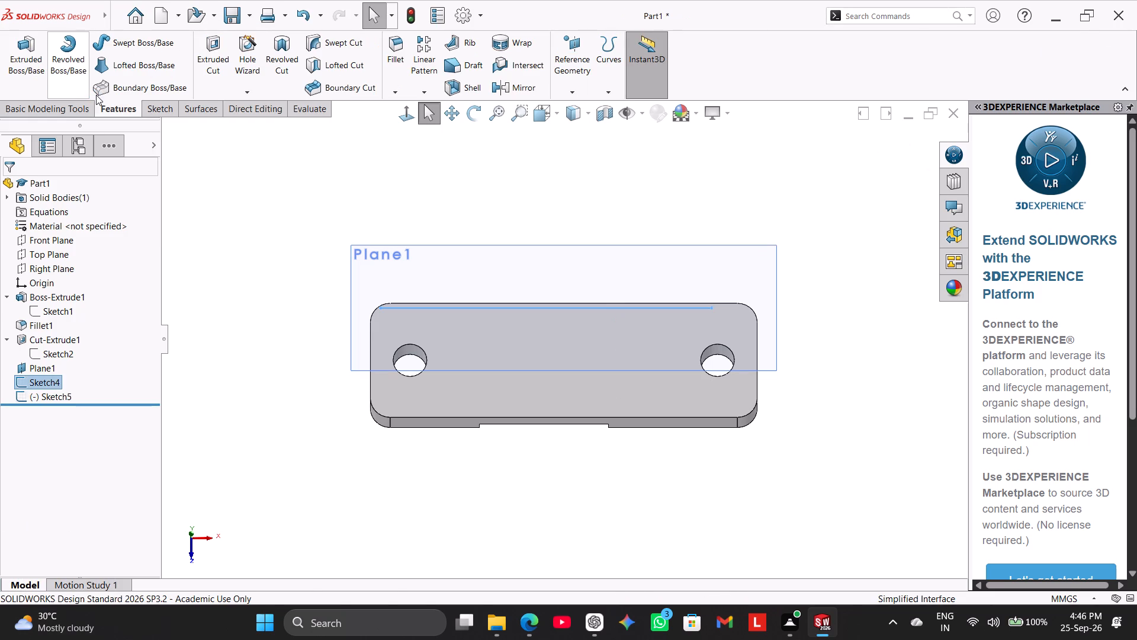
Sweep a circular profile of 64 mm diameter along the Sketch4 line above the block as a solid boss.
left_click(123, 41)
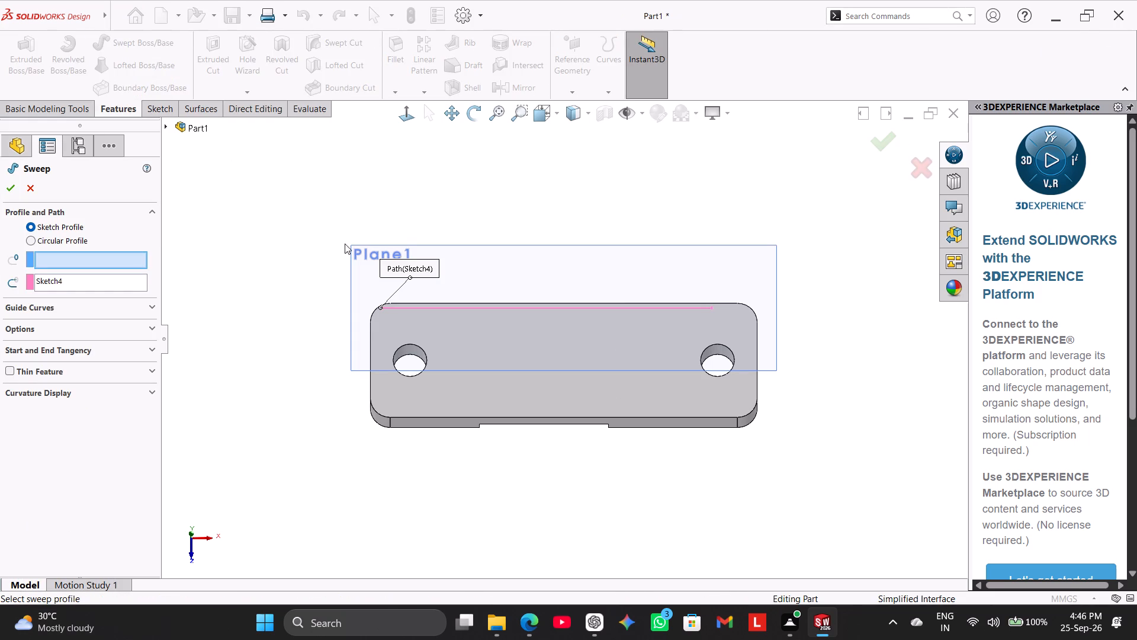
middle_click_drag(268, 254, 266, 223)
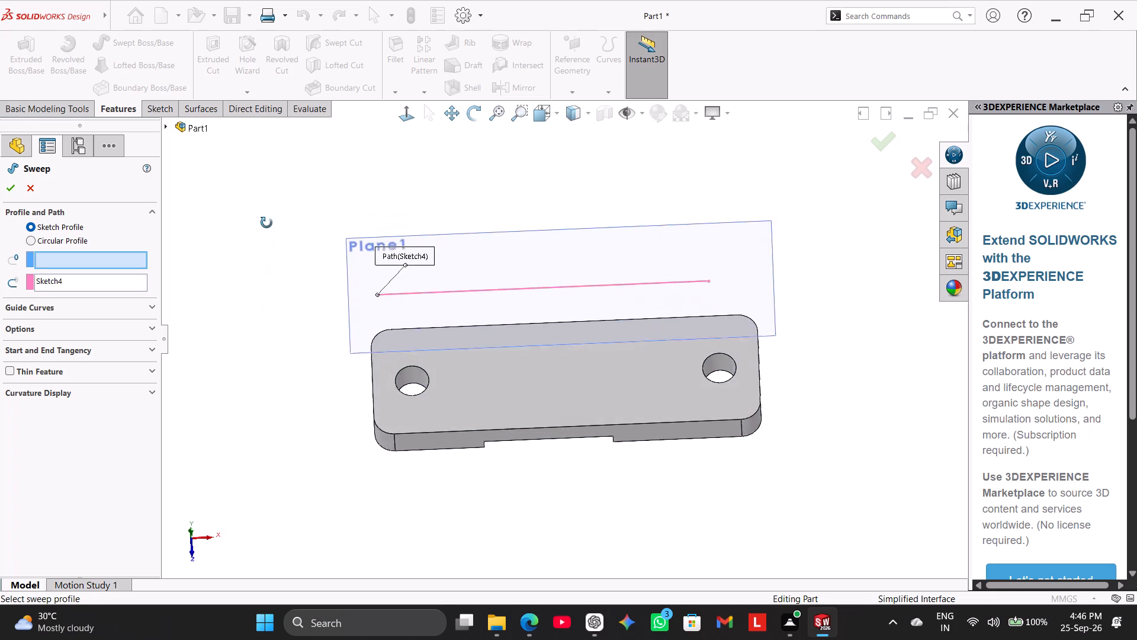
middle_click_drag(266, 223, 252, 193)
middle_click_drag(358, 167, 378, 208)
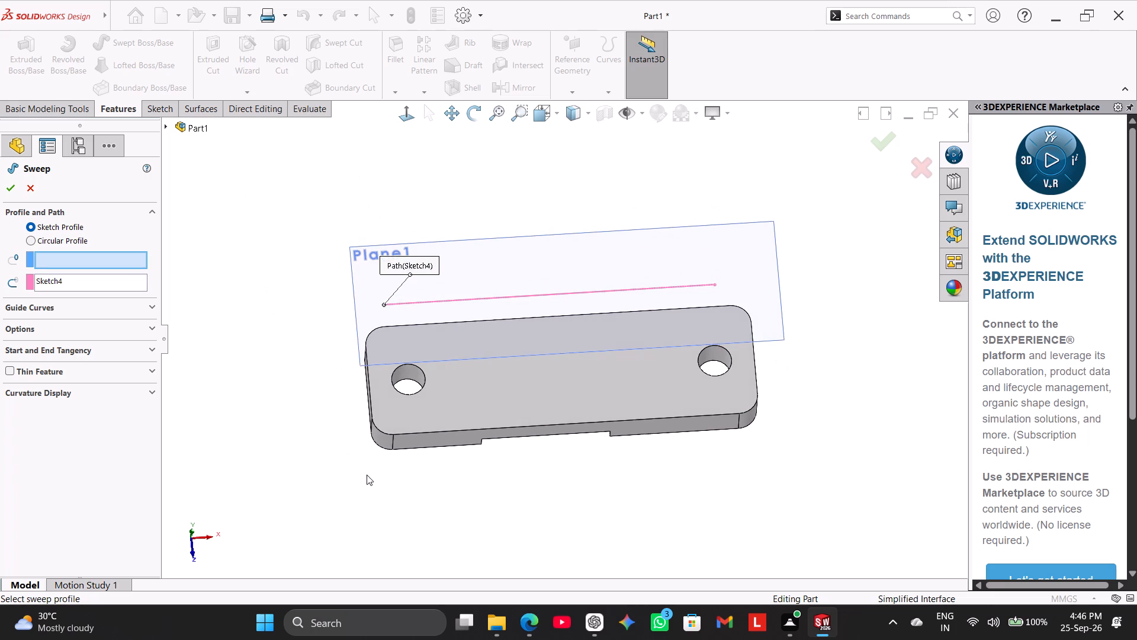
middle_click_drag(648, 169, 644, 140)
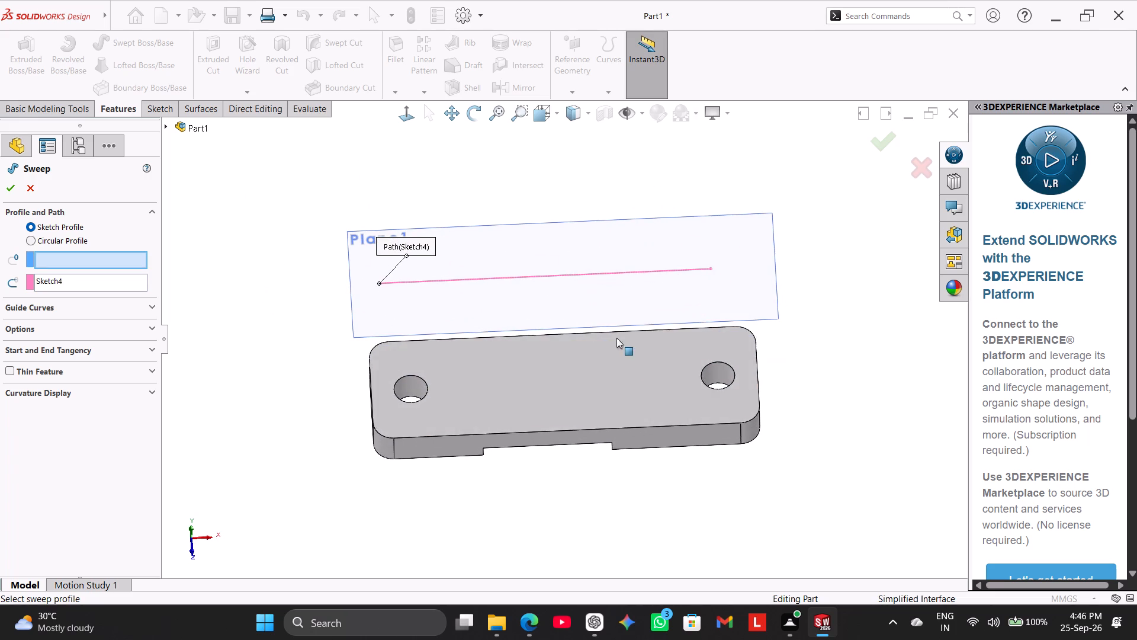
middle_click_drag(653, 418, 657, 379)
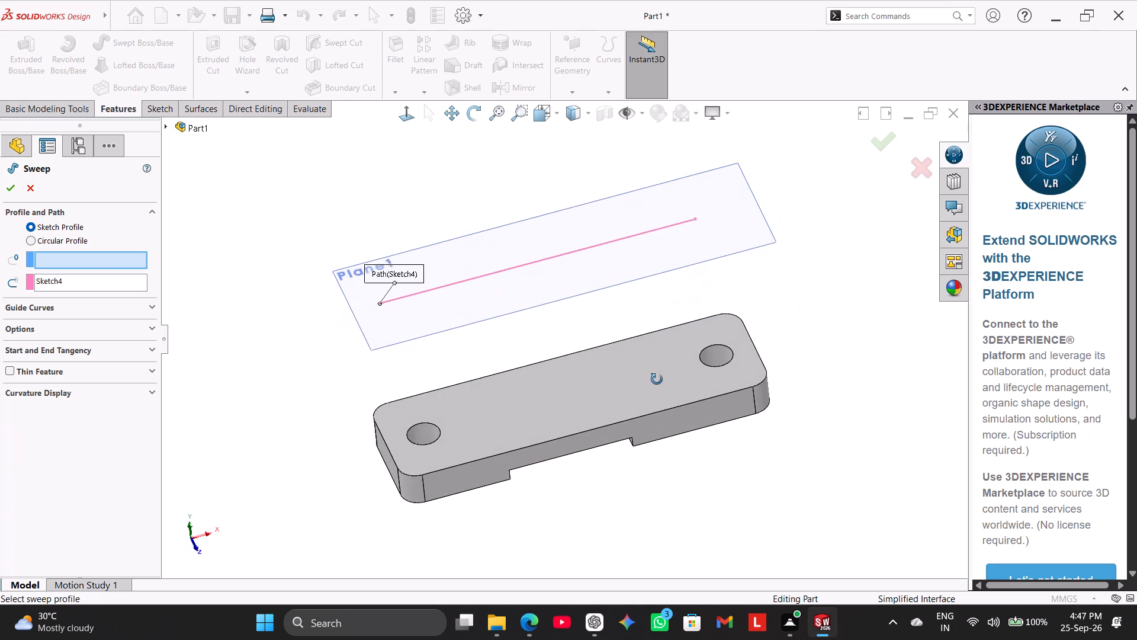
middle_click_drag(657, 379, 654, 376)
left_click(71, 233)
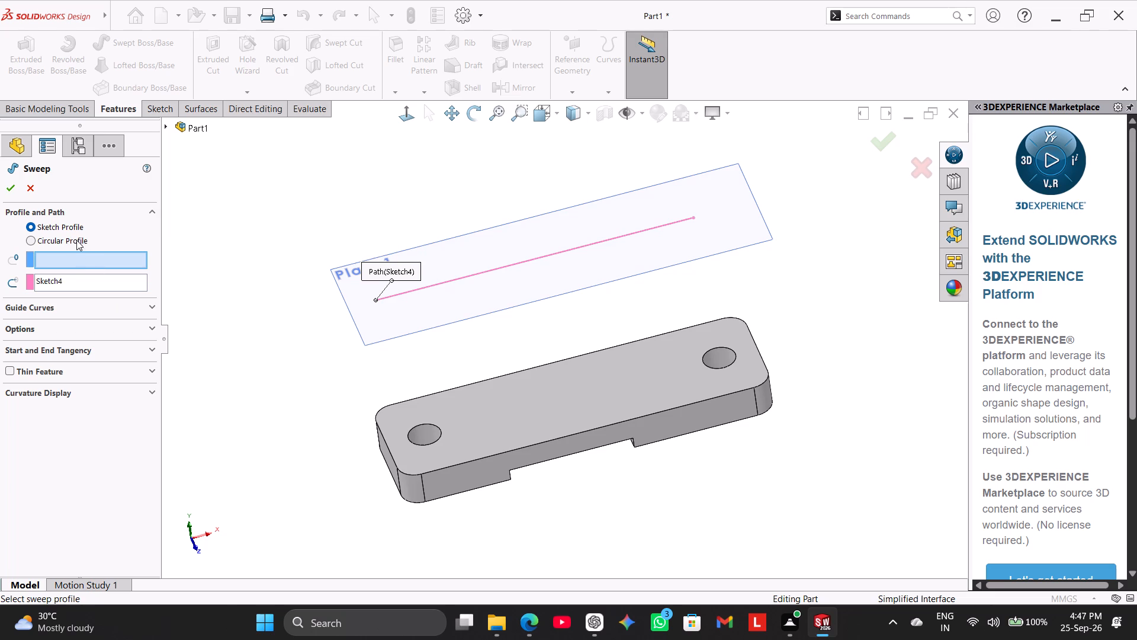
left_click(75, 238)
double_click(105, 284)
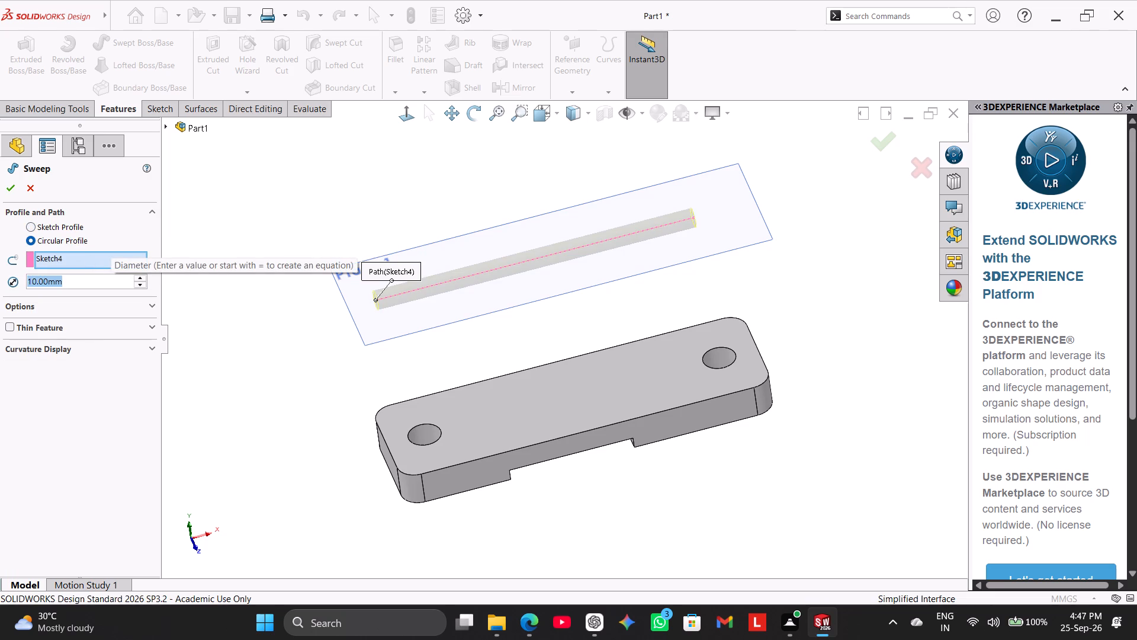
type("64")
key("Return")
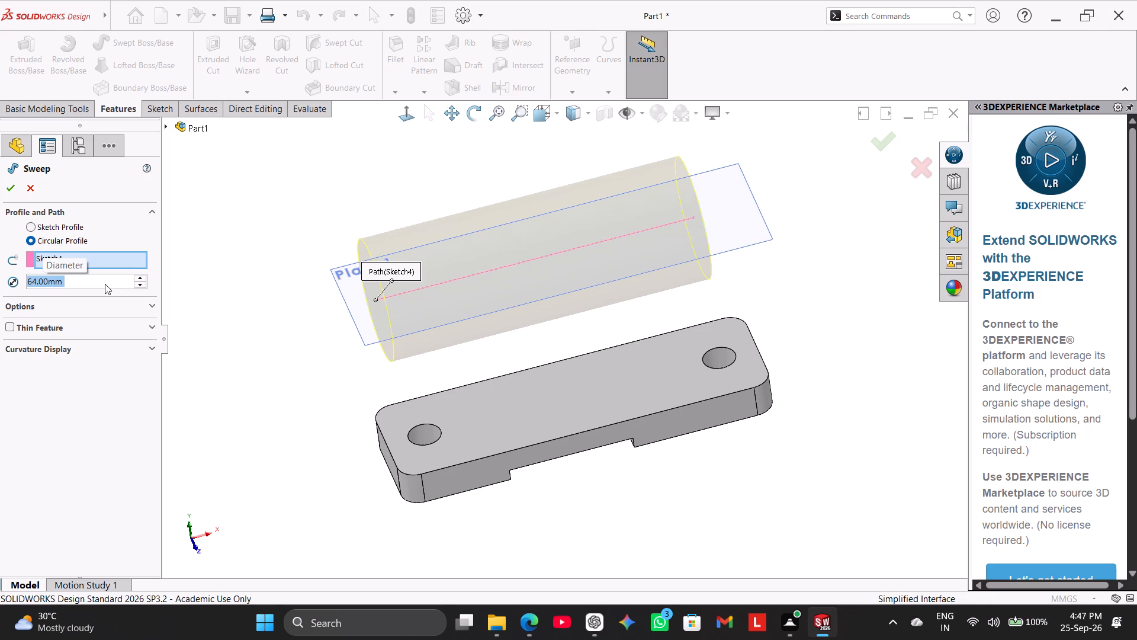
left_click(9, 183)
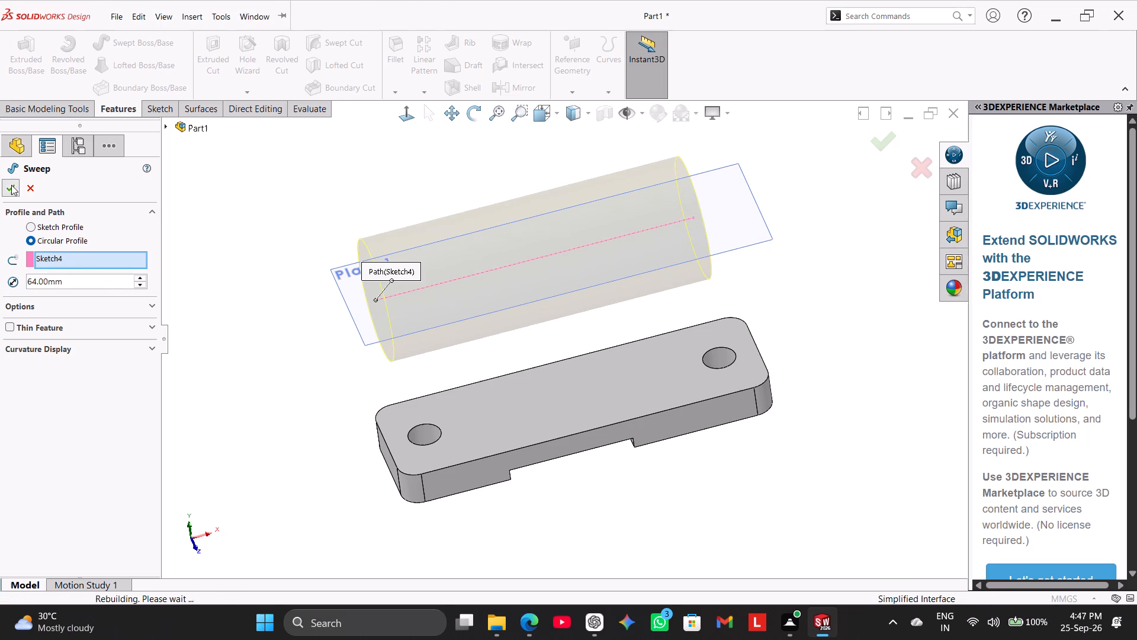
Hide the reference plane Plane1.
left_click(798, 258)
right_click(764, 232)
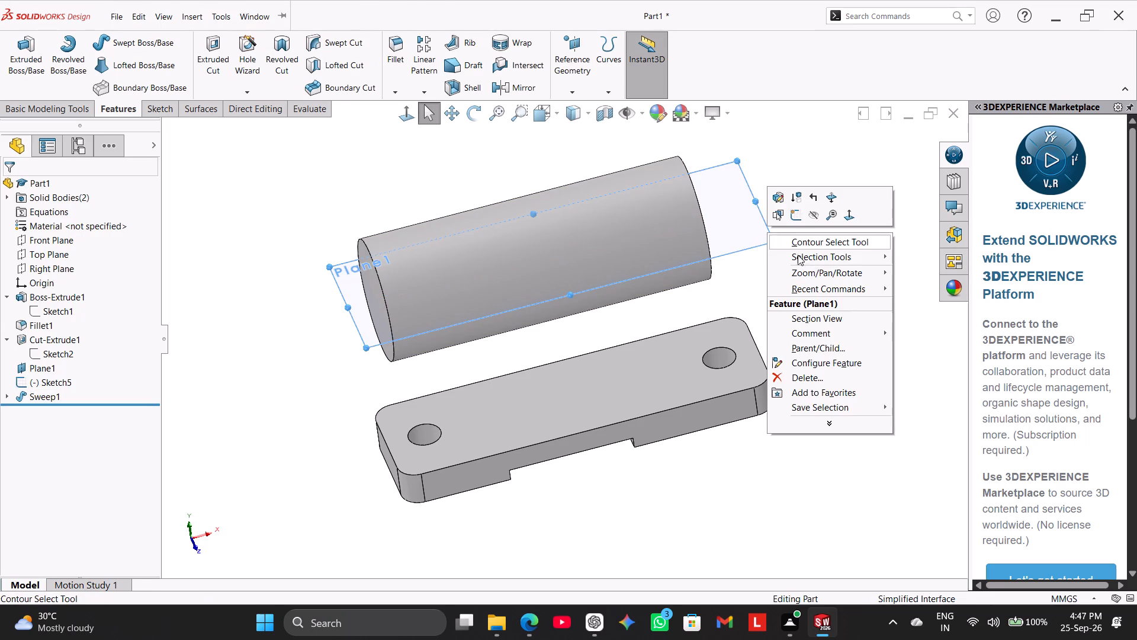
left_click(808, 216)
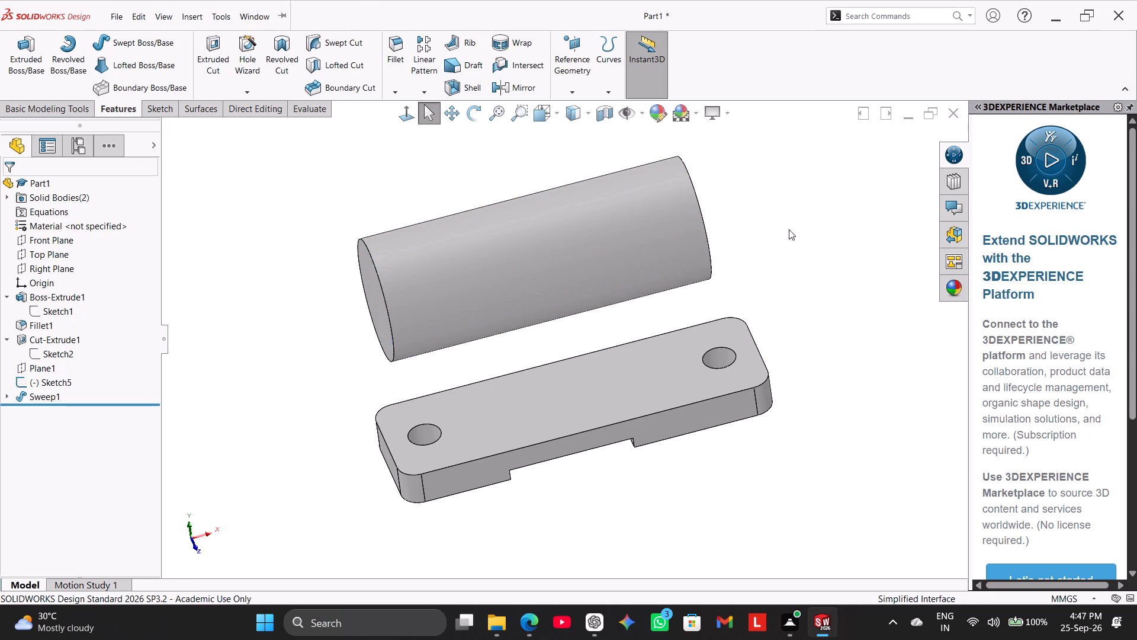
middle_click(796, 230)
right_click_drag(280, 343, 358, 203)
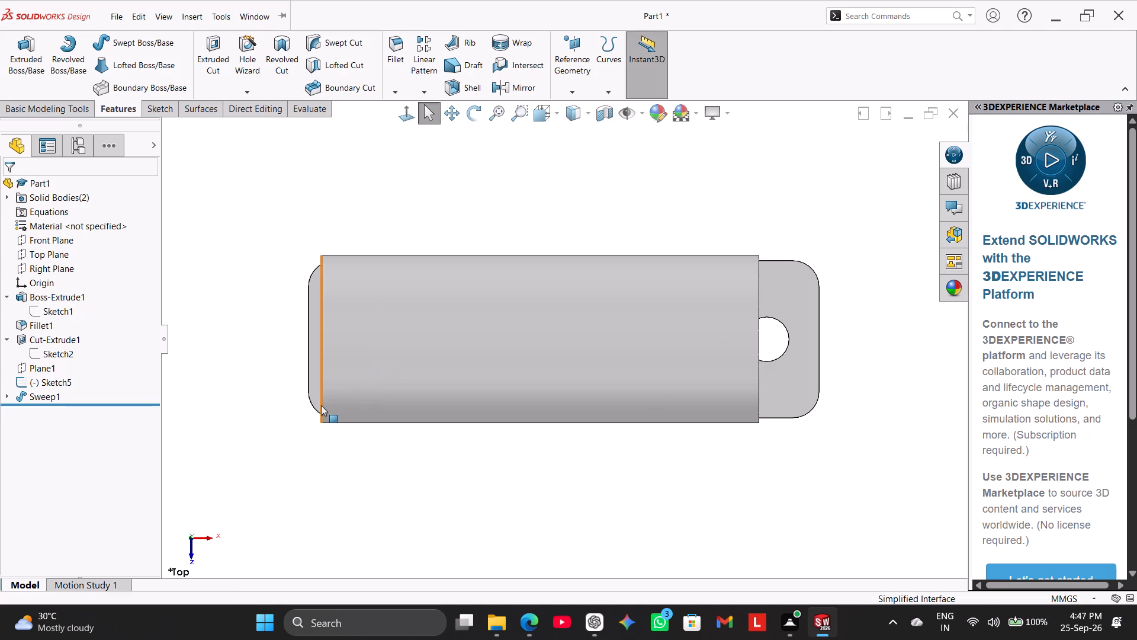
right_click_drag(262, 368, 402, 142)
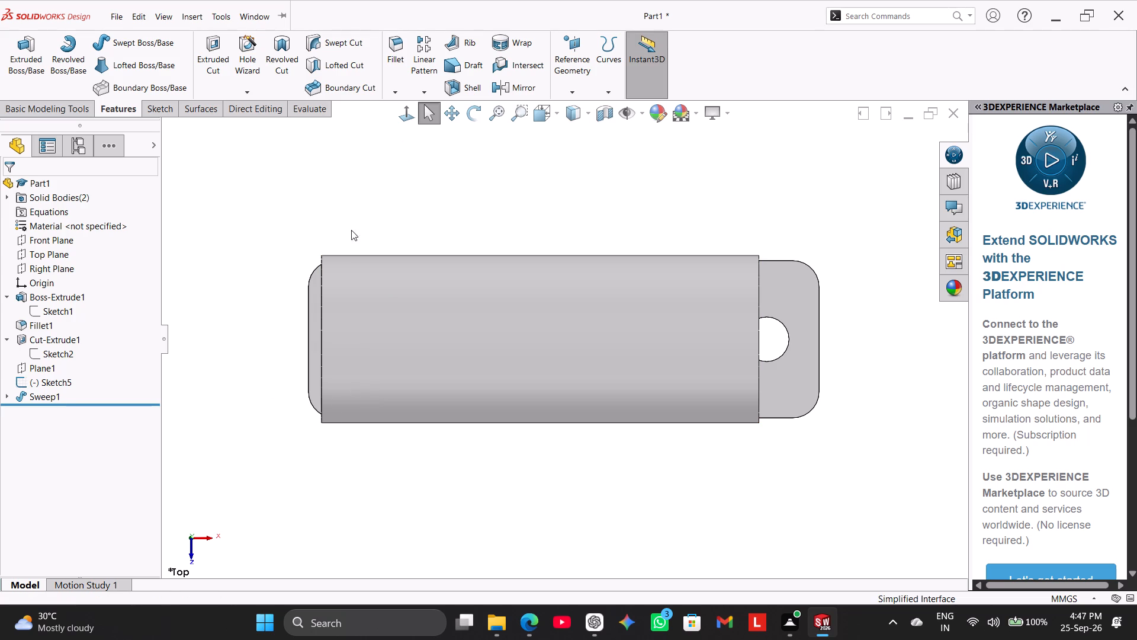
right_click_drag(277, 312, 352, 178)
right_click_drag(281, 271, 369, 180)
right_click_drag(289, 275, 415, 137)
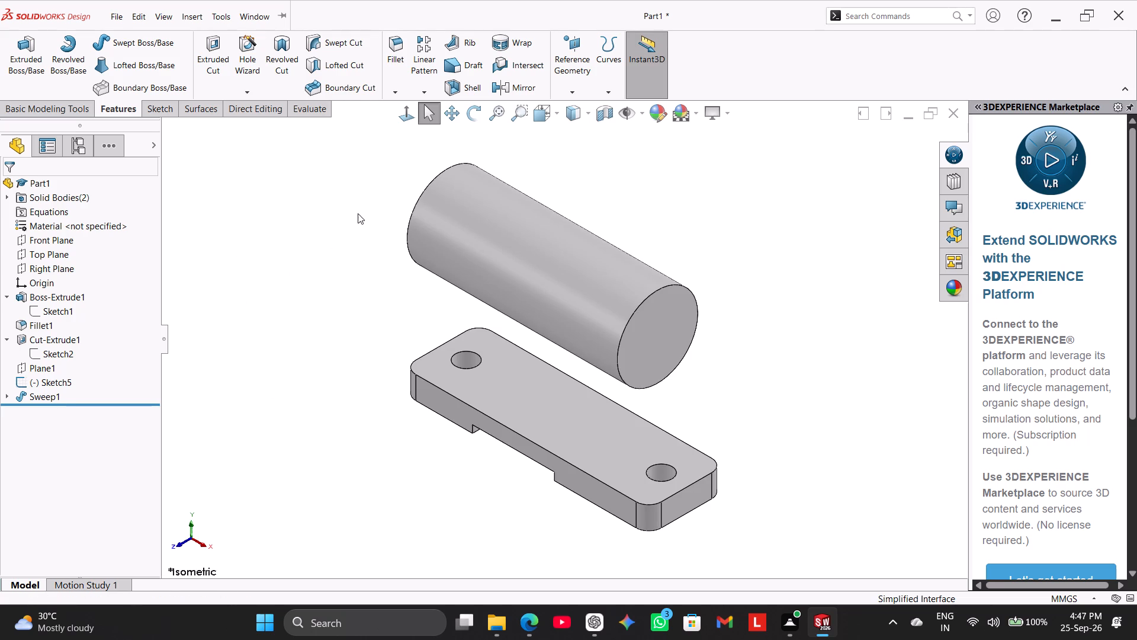
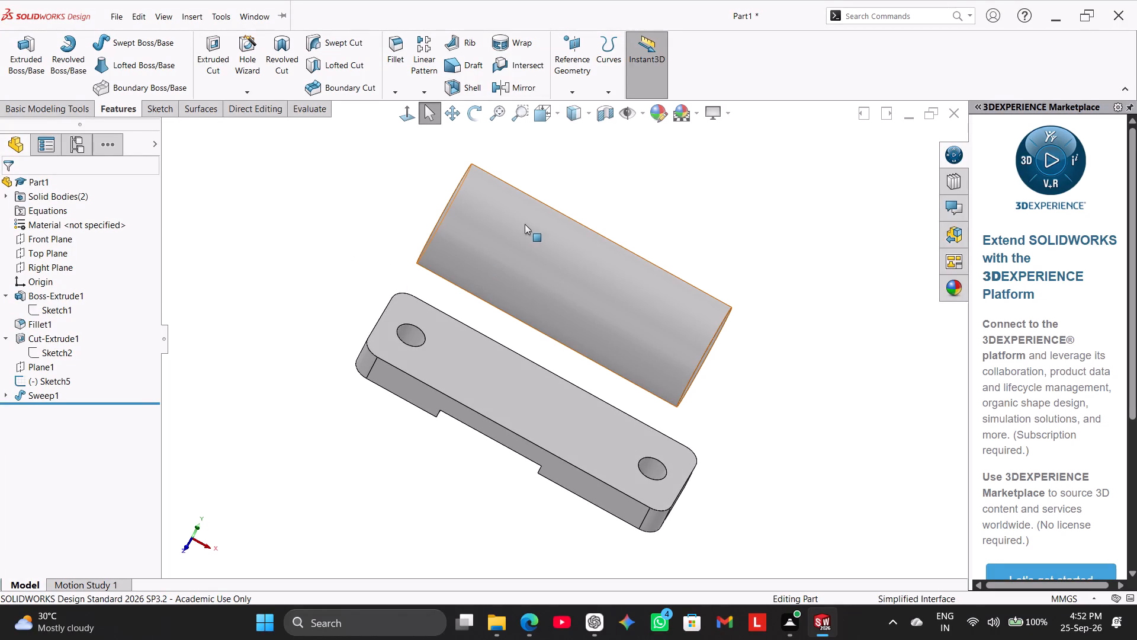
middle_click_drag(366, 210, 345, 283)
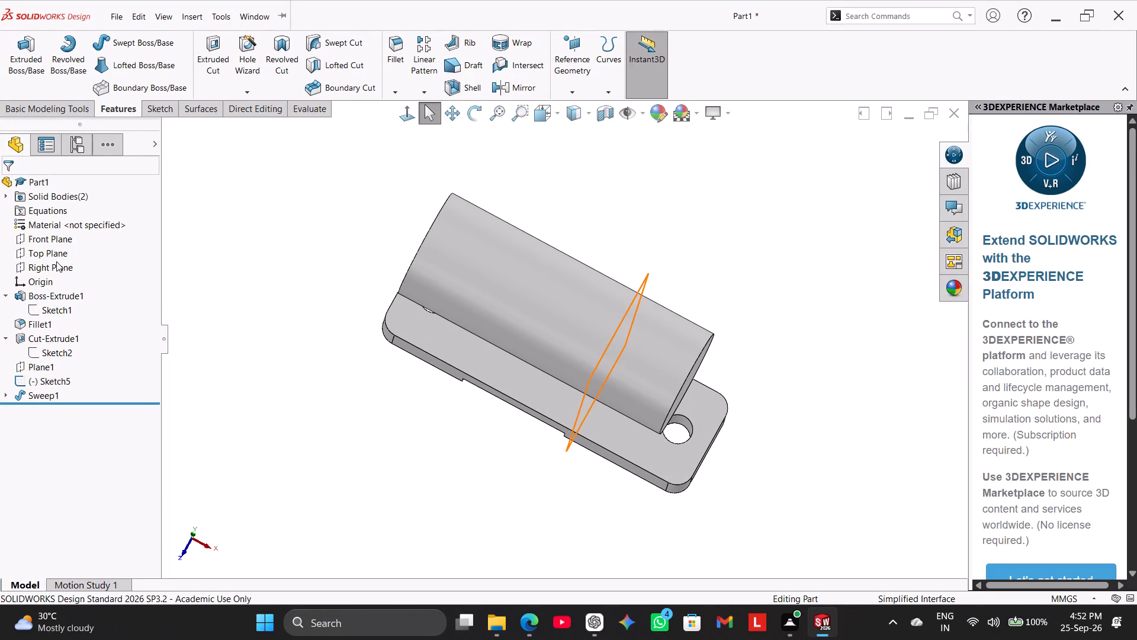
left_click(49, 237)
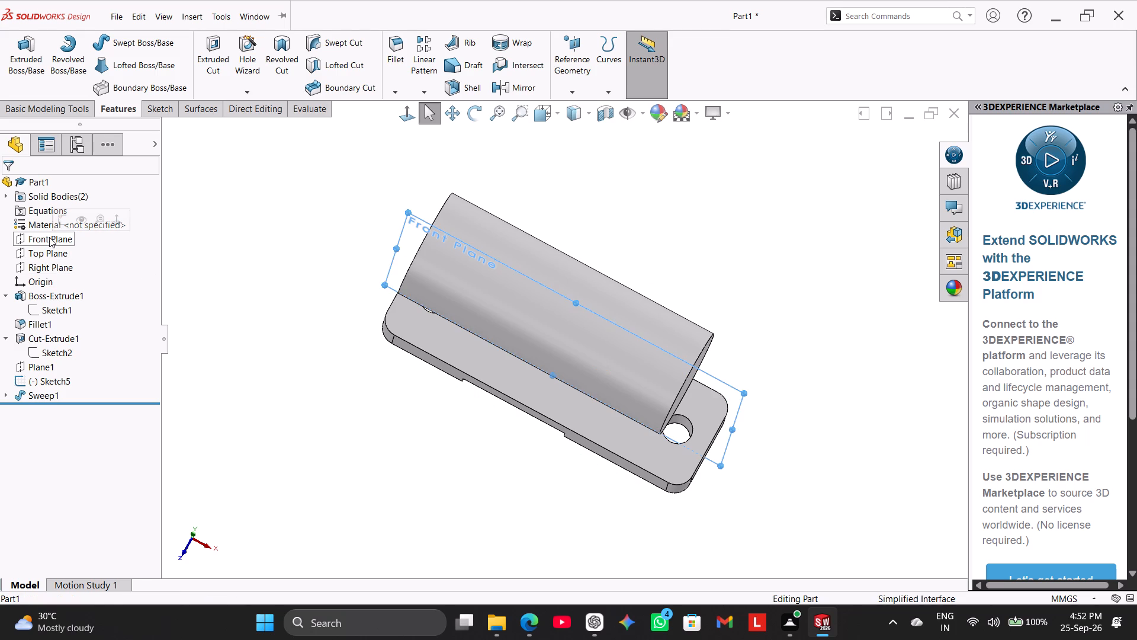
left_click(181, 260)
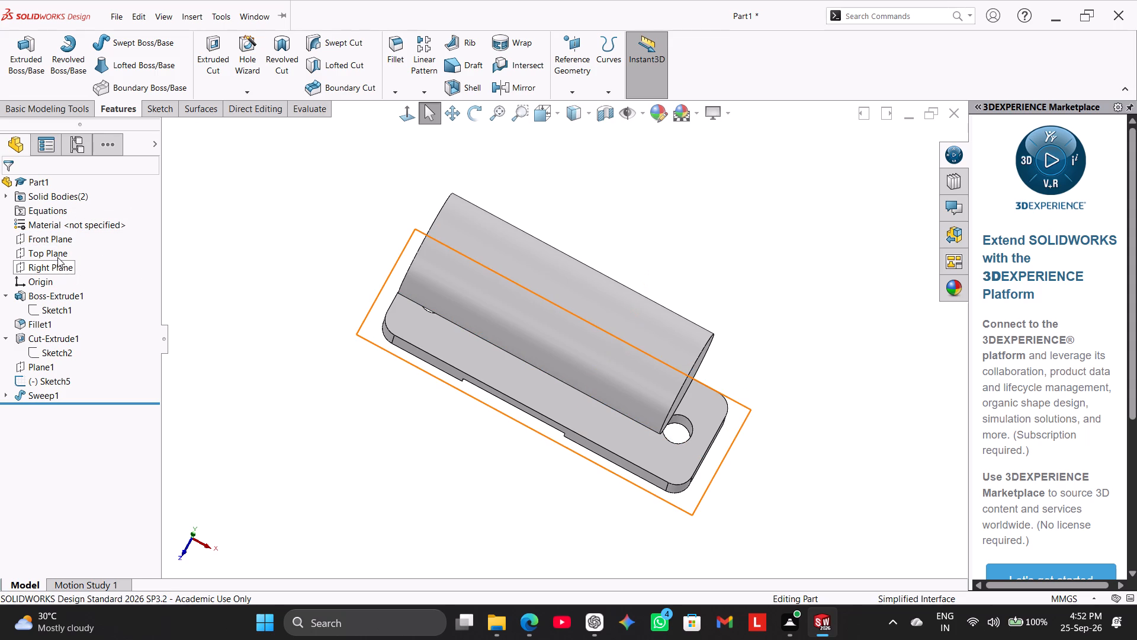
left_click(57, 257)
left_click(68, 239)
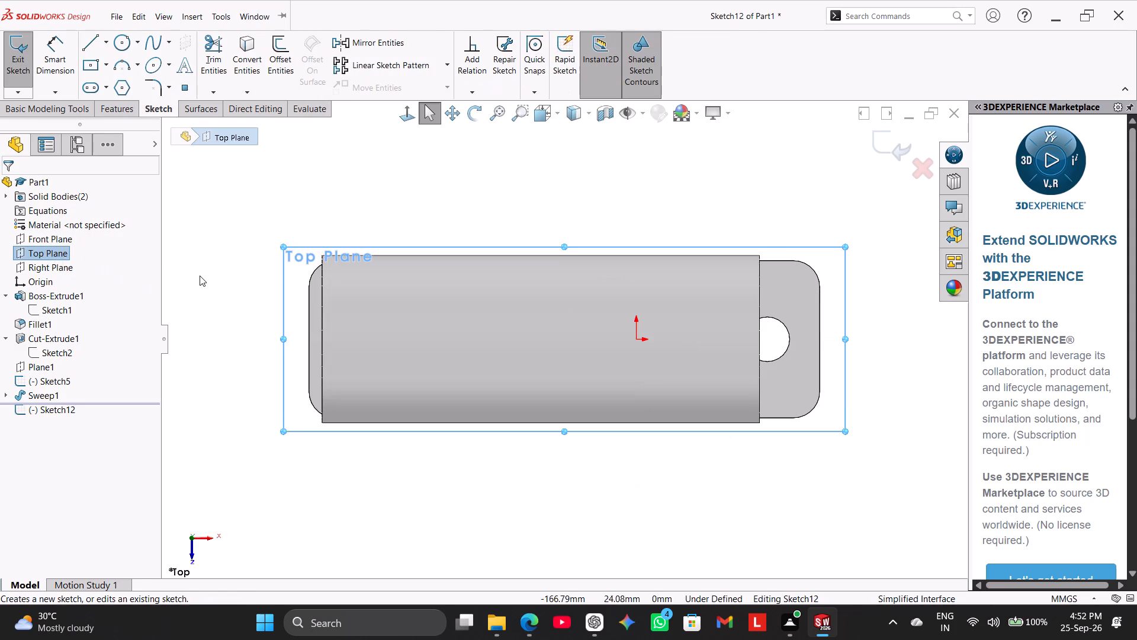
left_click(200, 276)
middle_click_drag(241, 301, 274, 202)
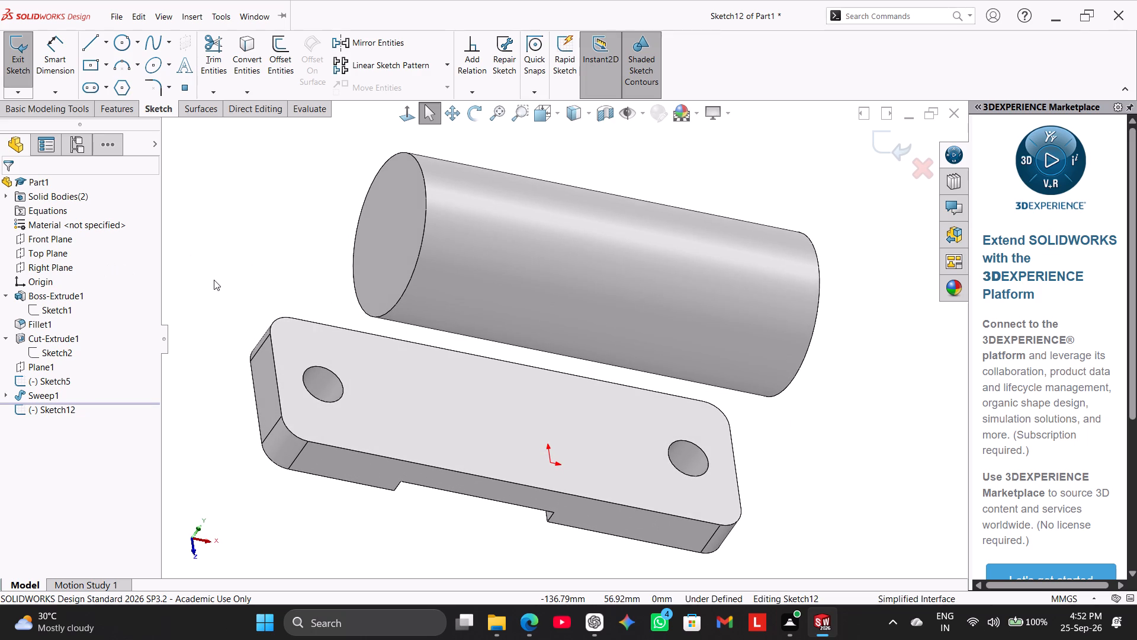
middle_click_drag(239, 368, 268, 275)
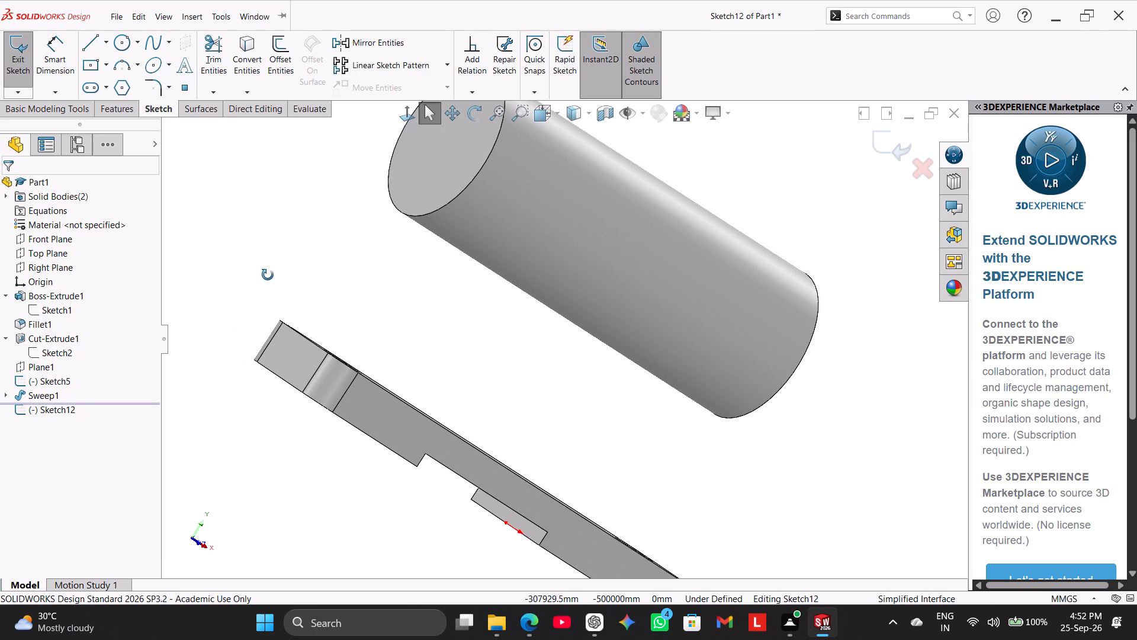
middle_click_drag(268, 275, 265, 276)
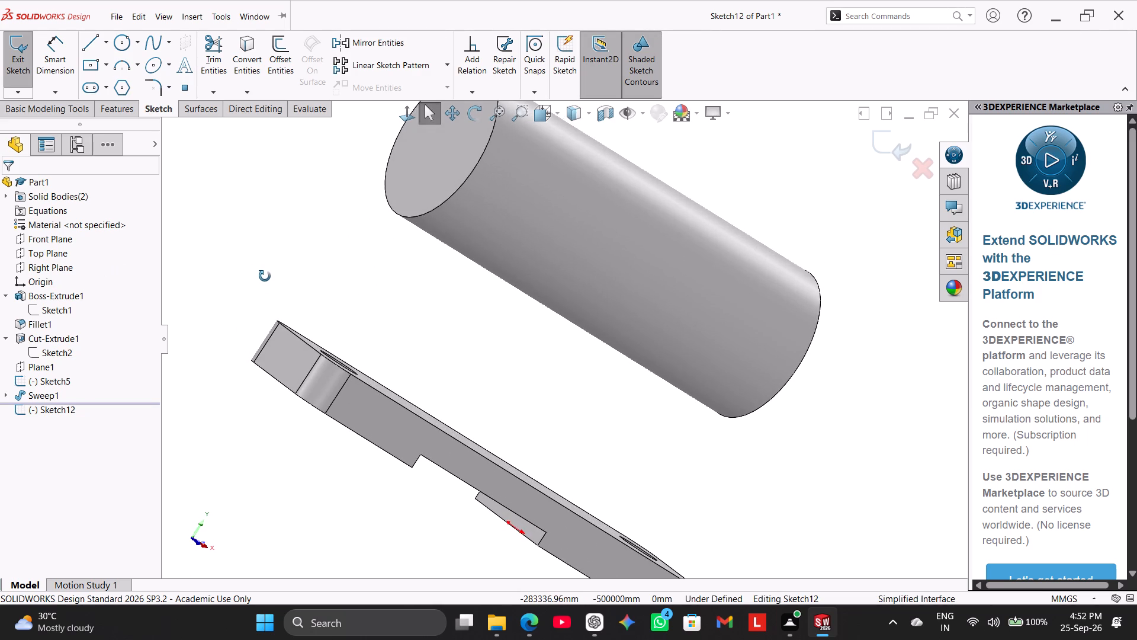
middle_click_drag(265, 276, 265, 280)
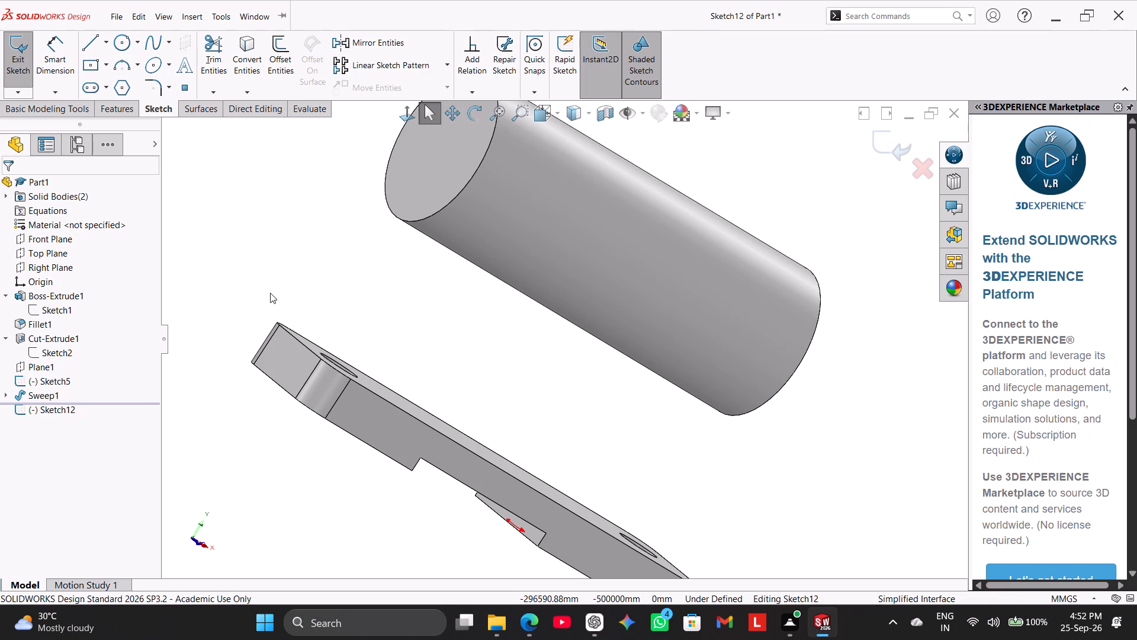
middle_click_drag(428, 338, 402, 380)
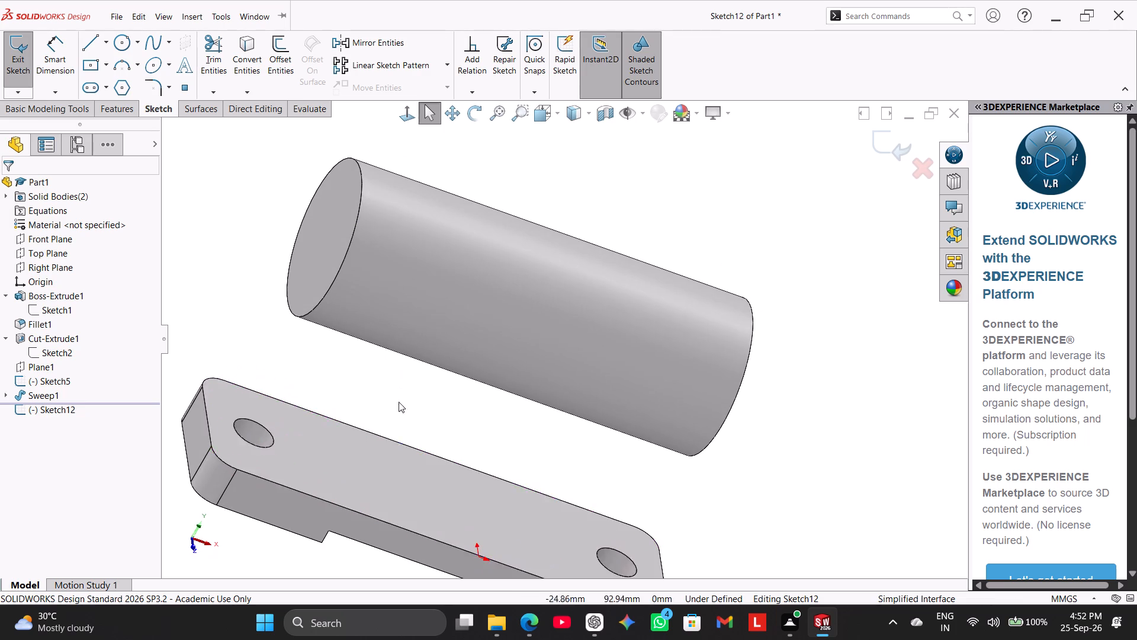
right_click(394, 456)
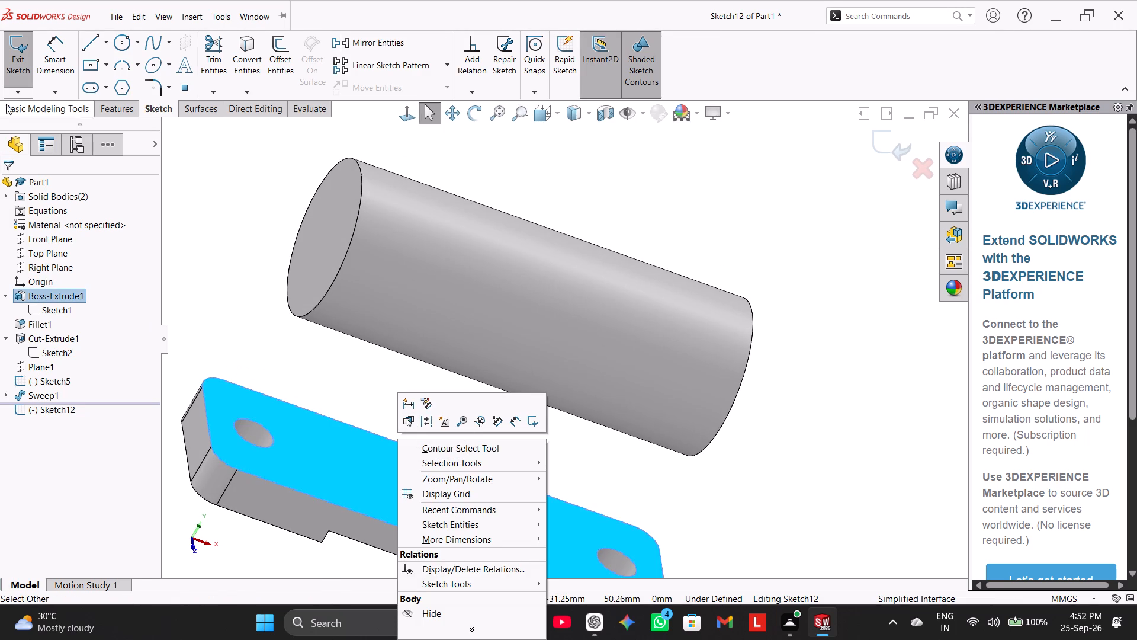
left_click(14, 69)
Start a sketch on the block's top face and draw a lengthwise construction line about 270 mm long passing near the origin.
right_click(399, 451)
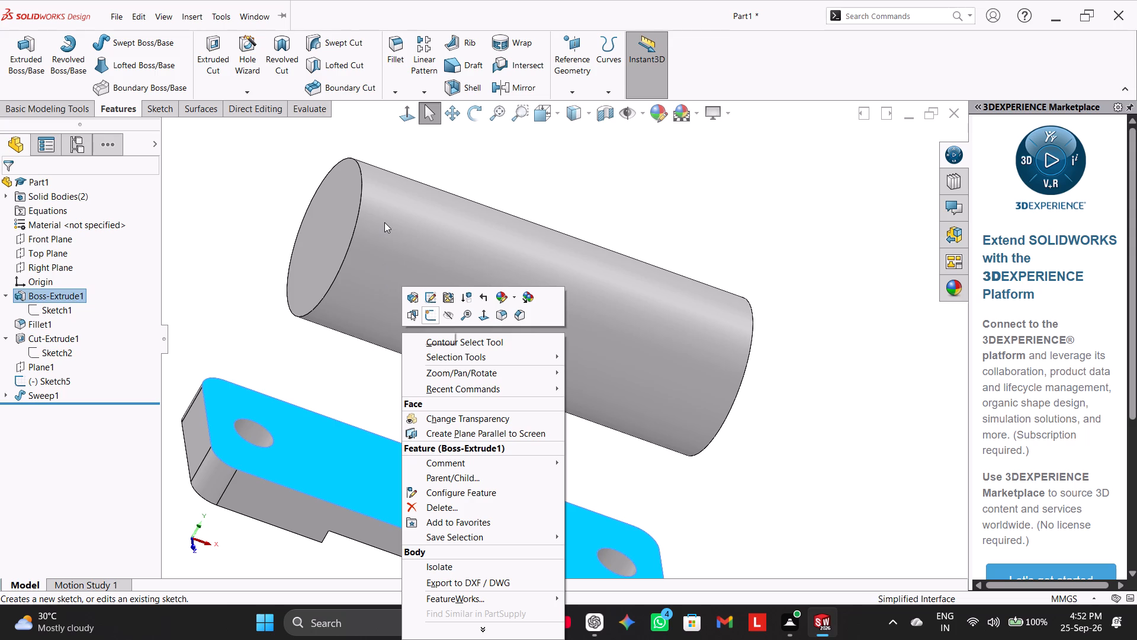
left_click(432, 318)
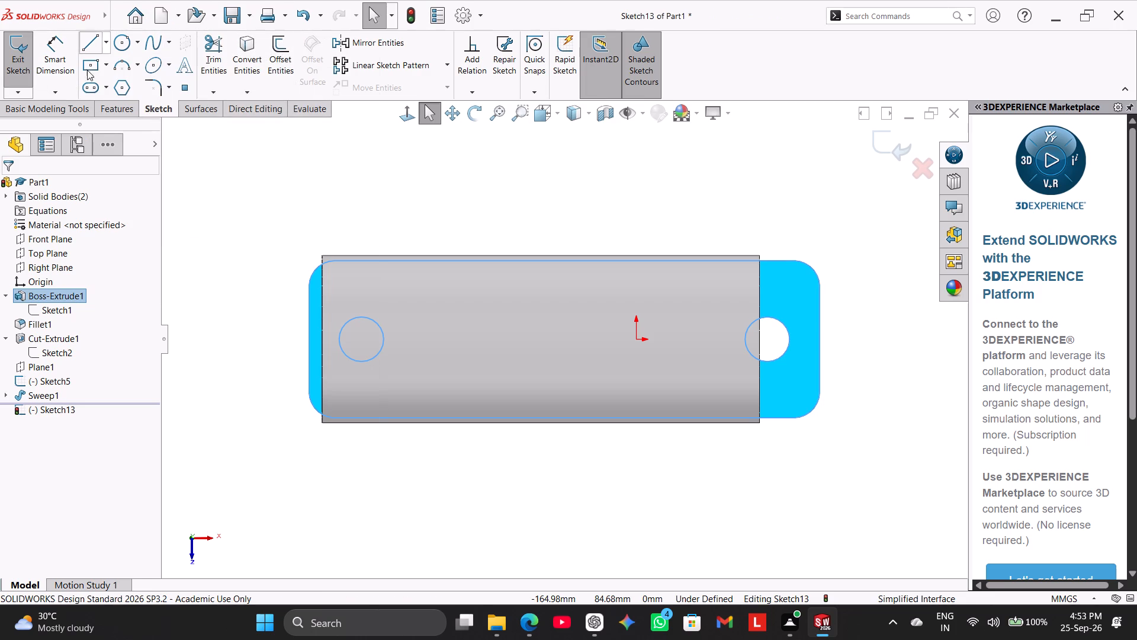
left_click(105, 44)
left_click(111, 74)
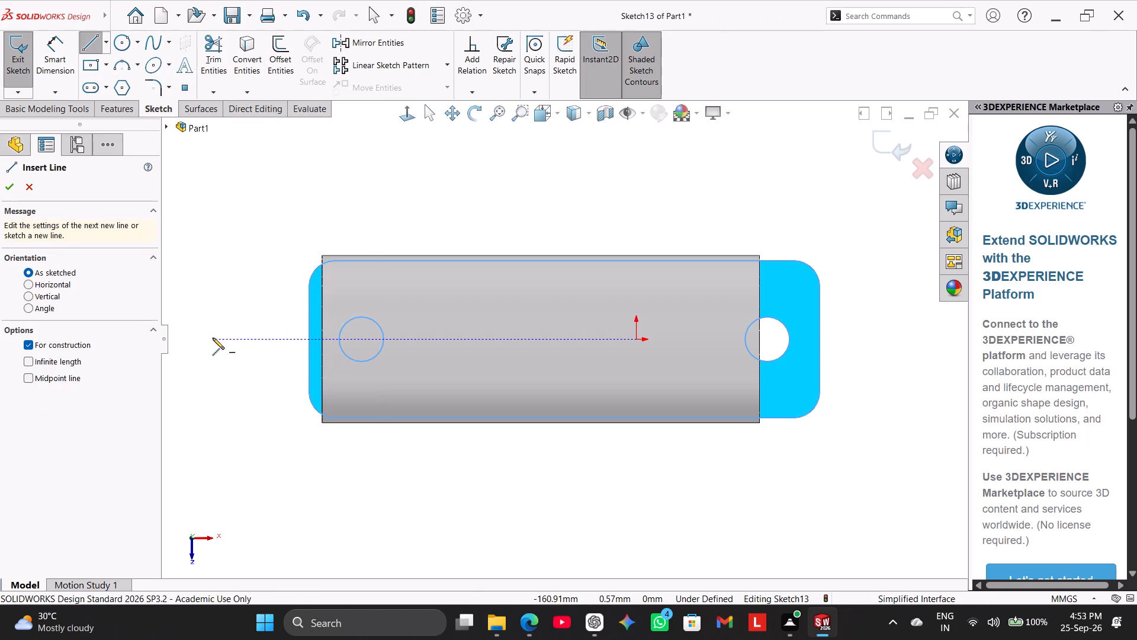
left_click(213, 338)
left_click(920, 334)
right_click(898, 228)
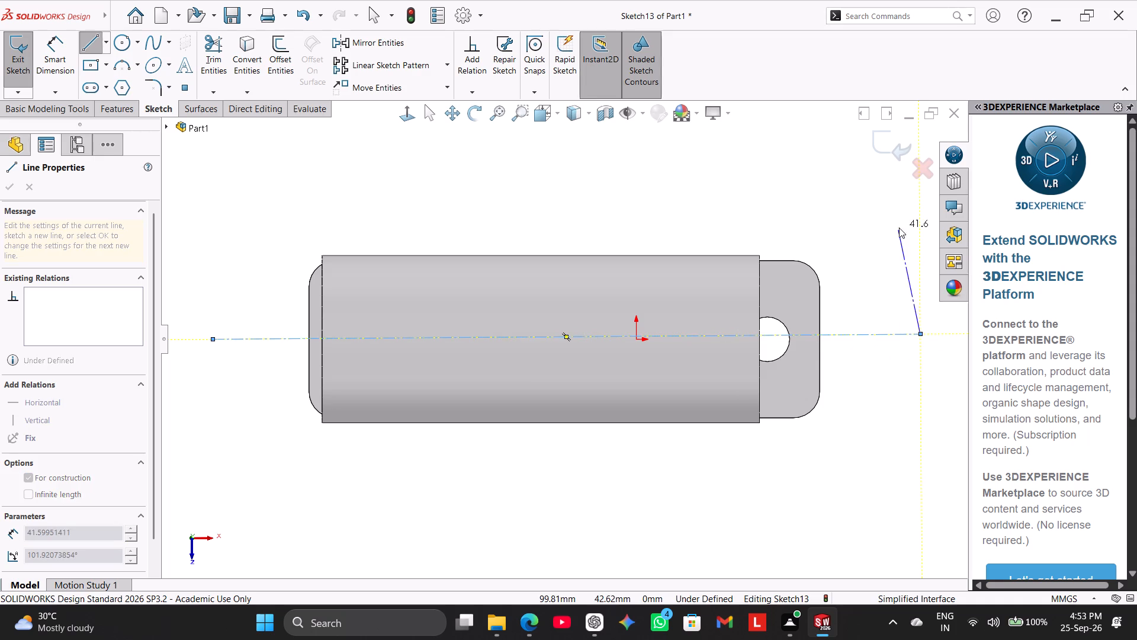
left_click(920, 233)
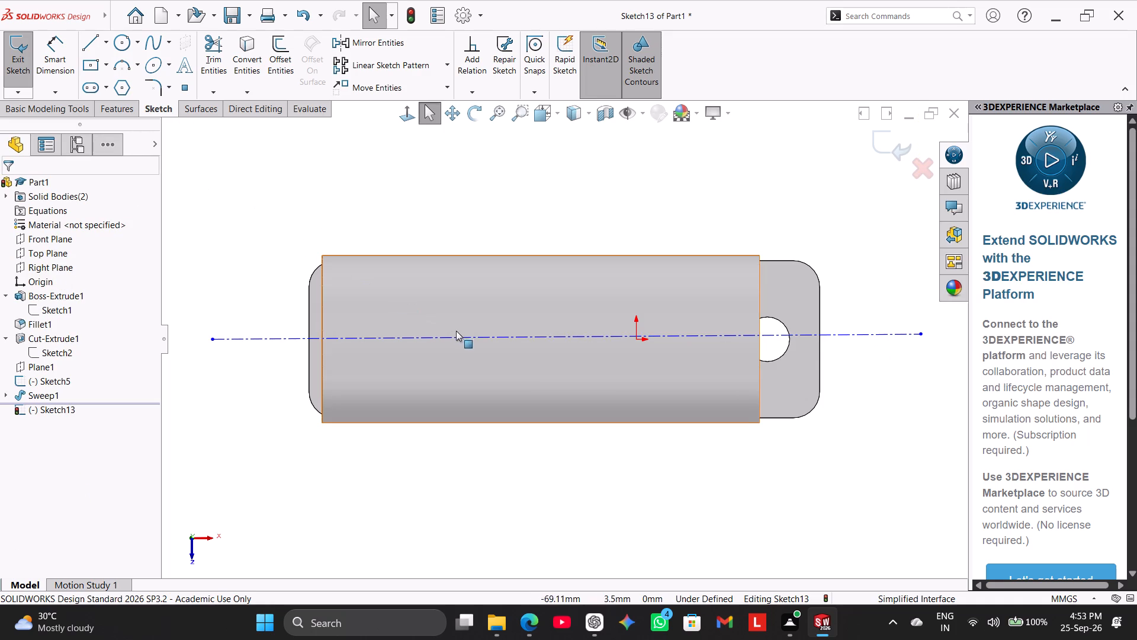
Constrain the construction line to be coincident with the origin and horizontal.
left_click(471, 336)
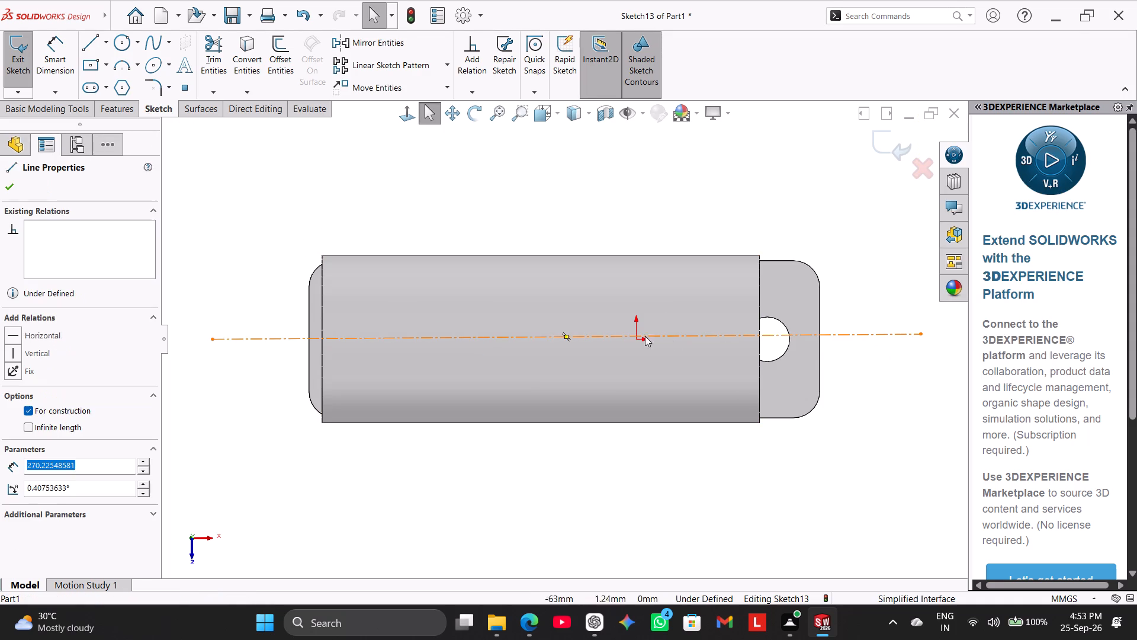
left_click(638, 341, "ctrl")
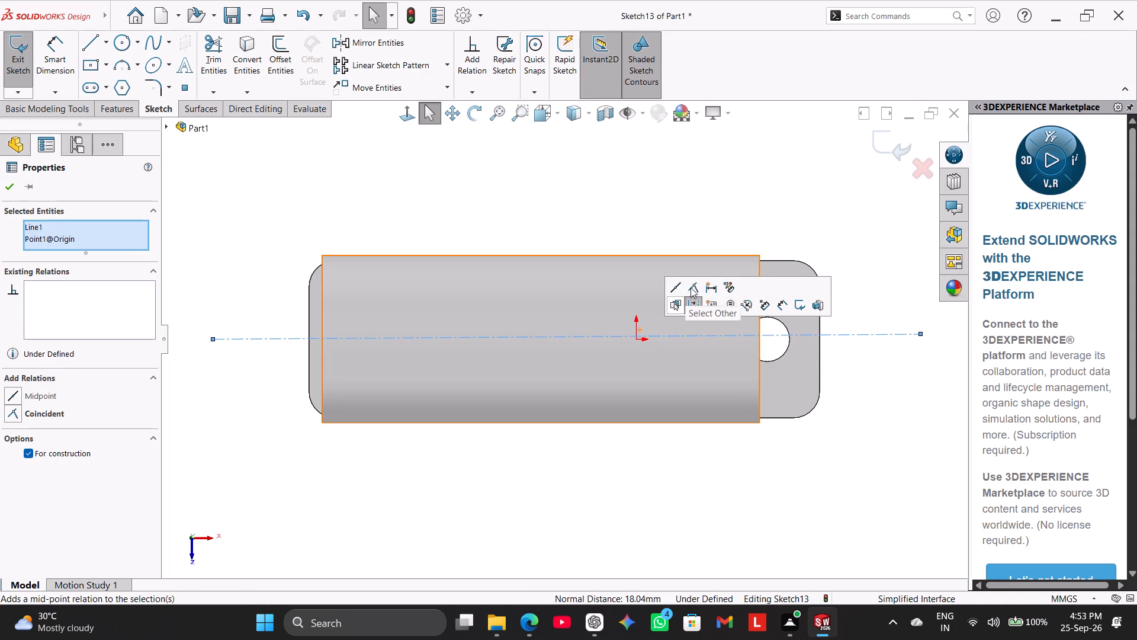
left_click(692, 286)
left_click(582, 202)
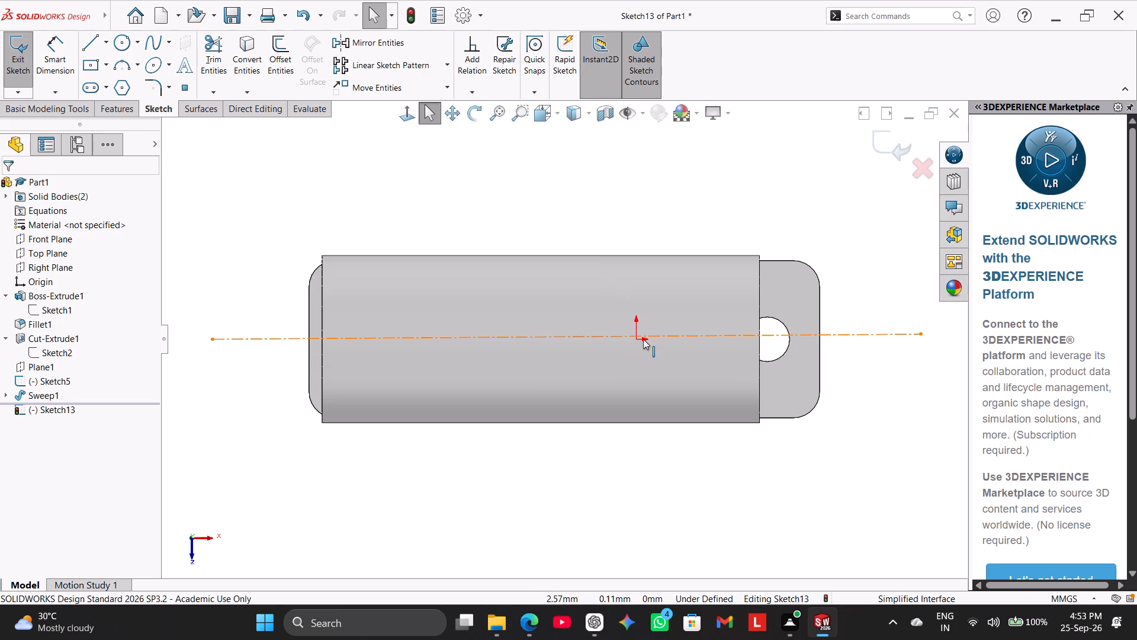
left_click(635, 338, "ctrl")
left_click(624, 337, "ctrl")
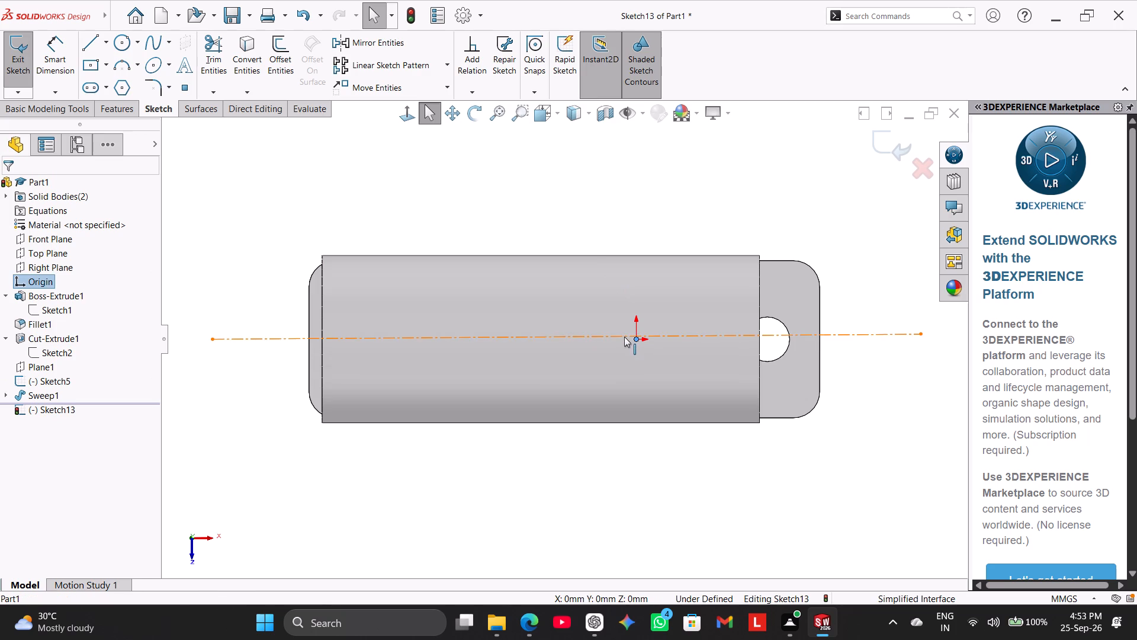
left_click(679, 283)
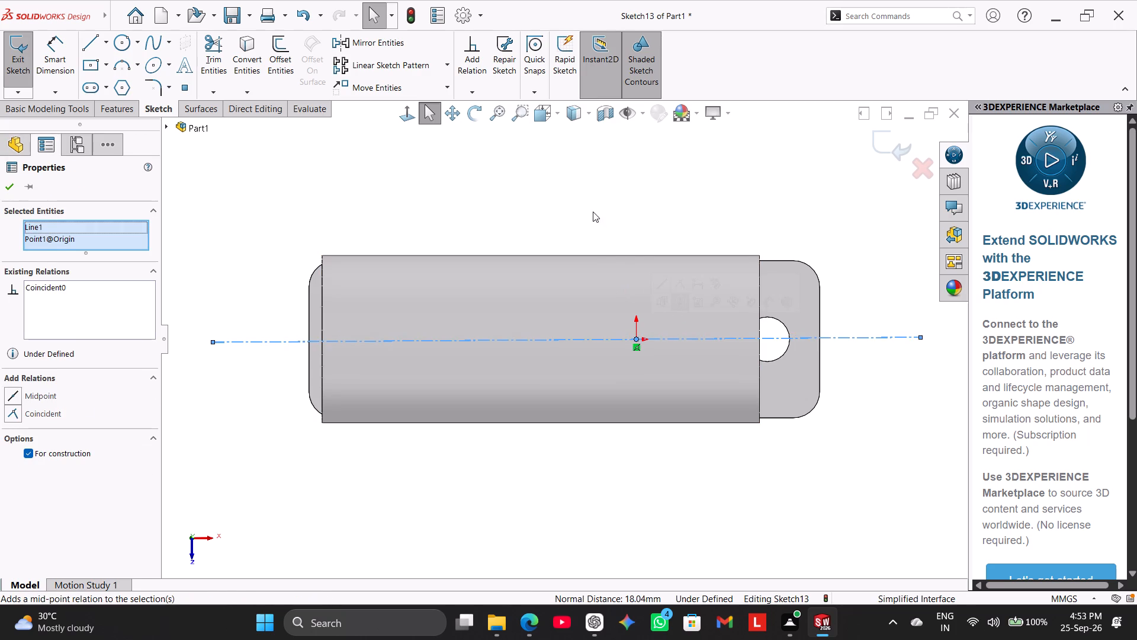
left_click(593, 212)
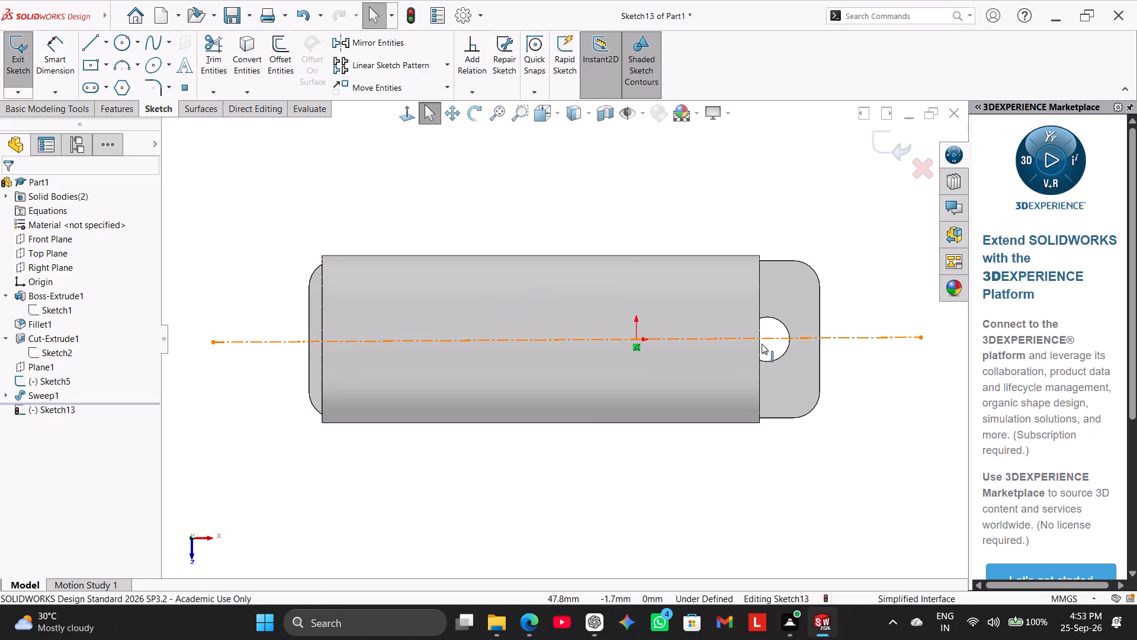
right_click(761, 342)
left_click(771, 305)
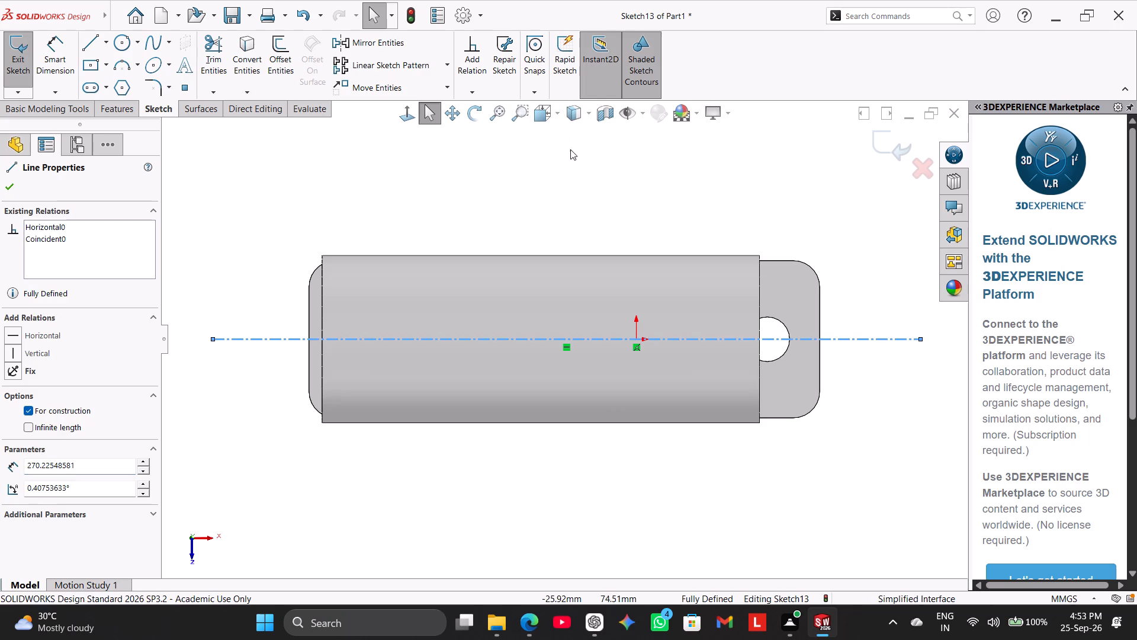
left_click(570, 157)
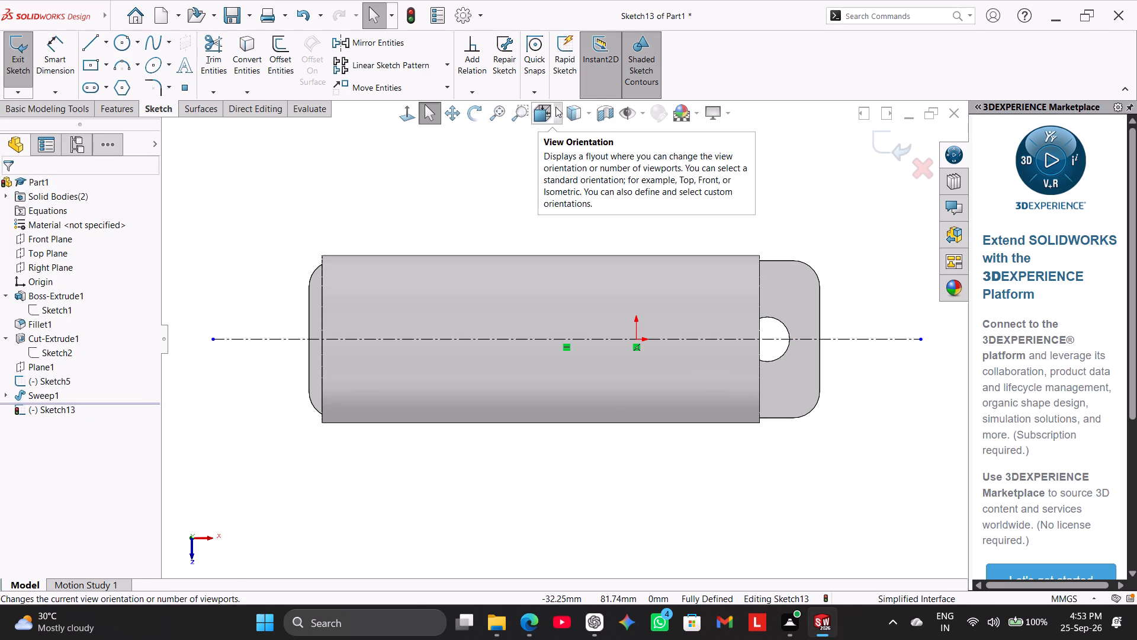
Sketch an open inverted-T line profile on one side of the centerline, both ends on it, with a first vertical side about 11.4 mm long.
left_click(91, 48)
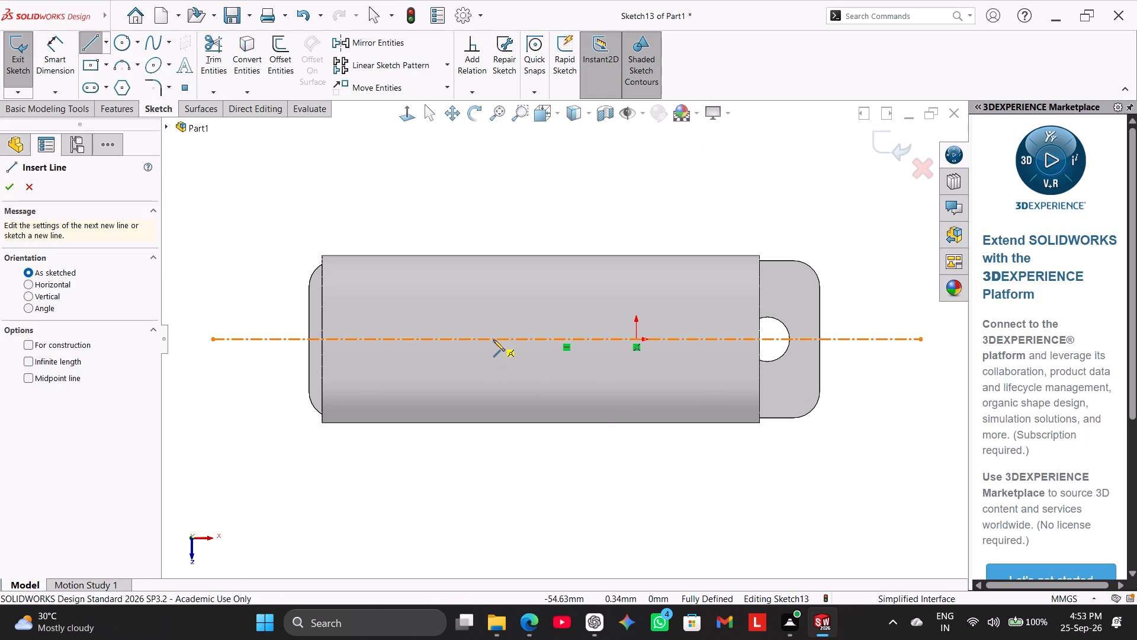
left_click(493, 340)
left_click(494, 309)
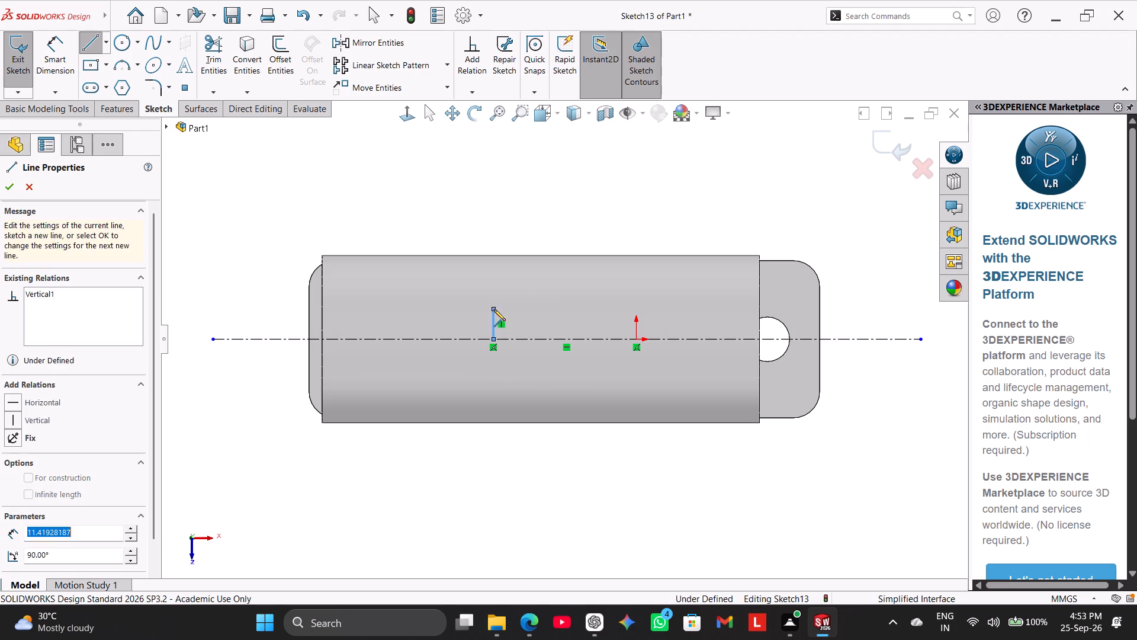
left_click(621, 309)
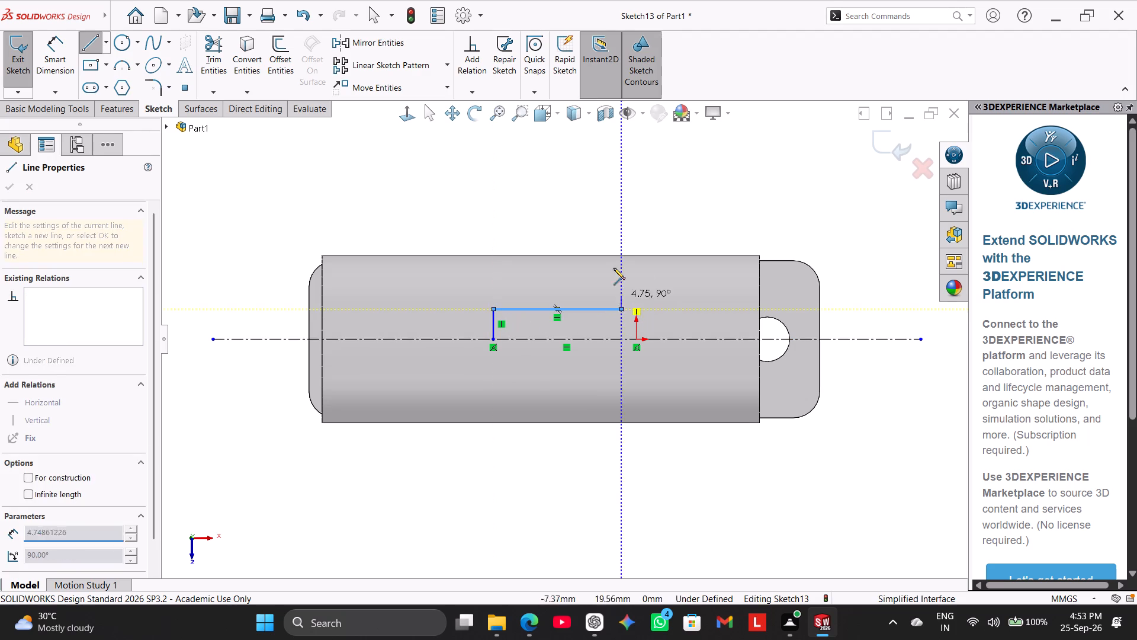
left_click(621, 207)
left_click(662, 204)
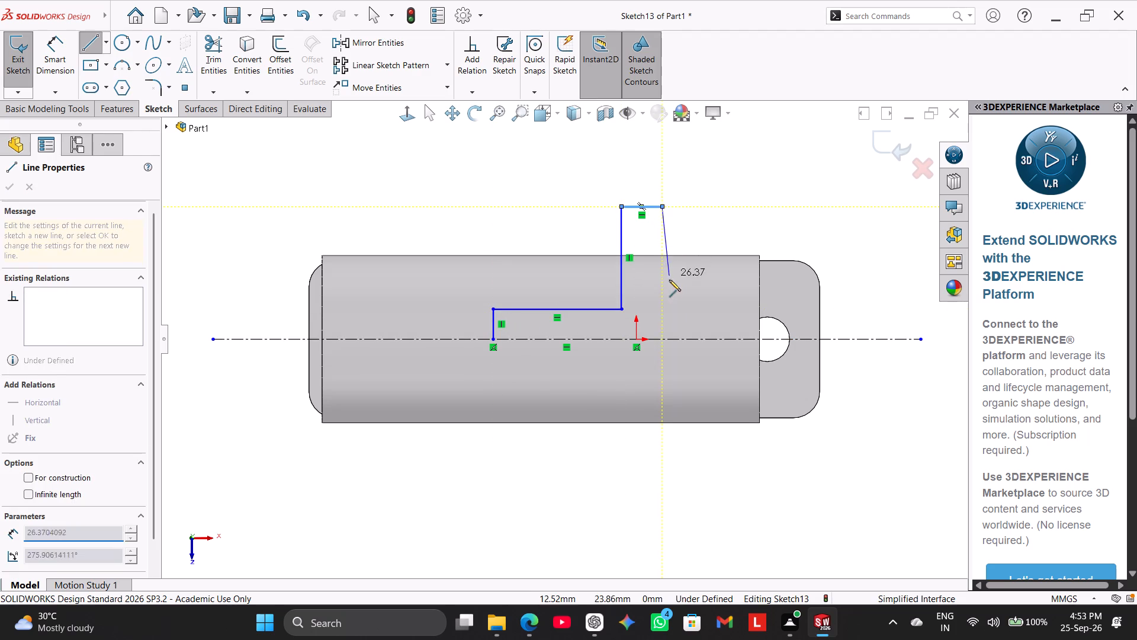
left_click(665, 308)
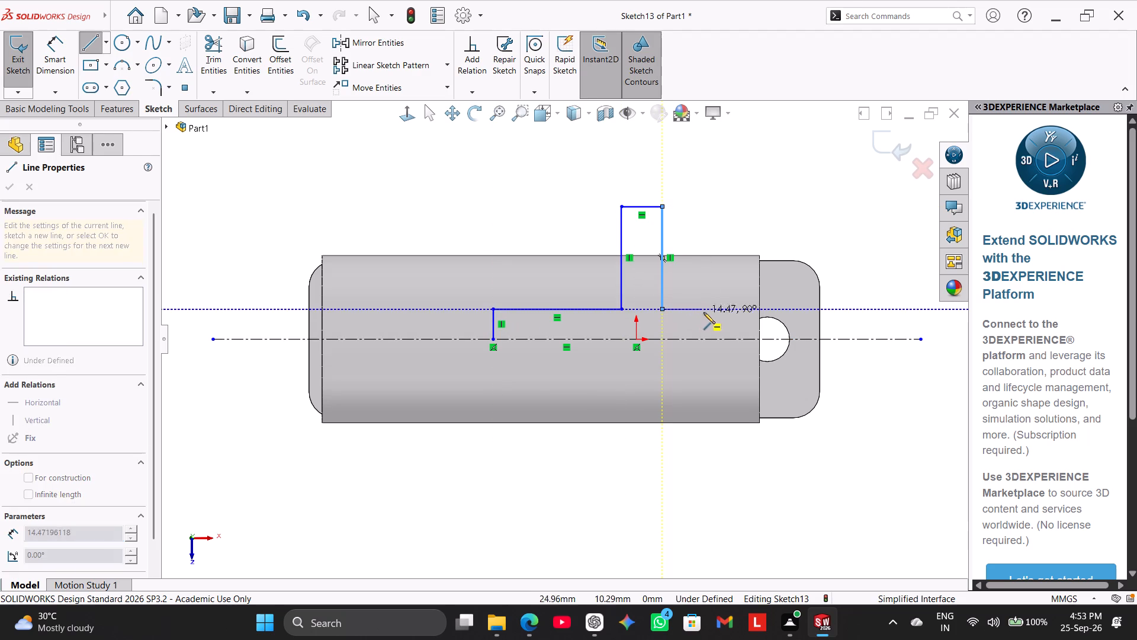
left_click(728, 308)
left_click(729, 340)
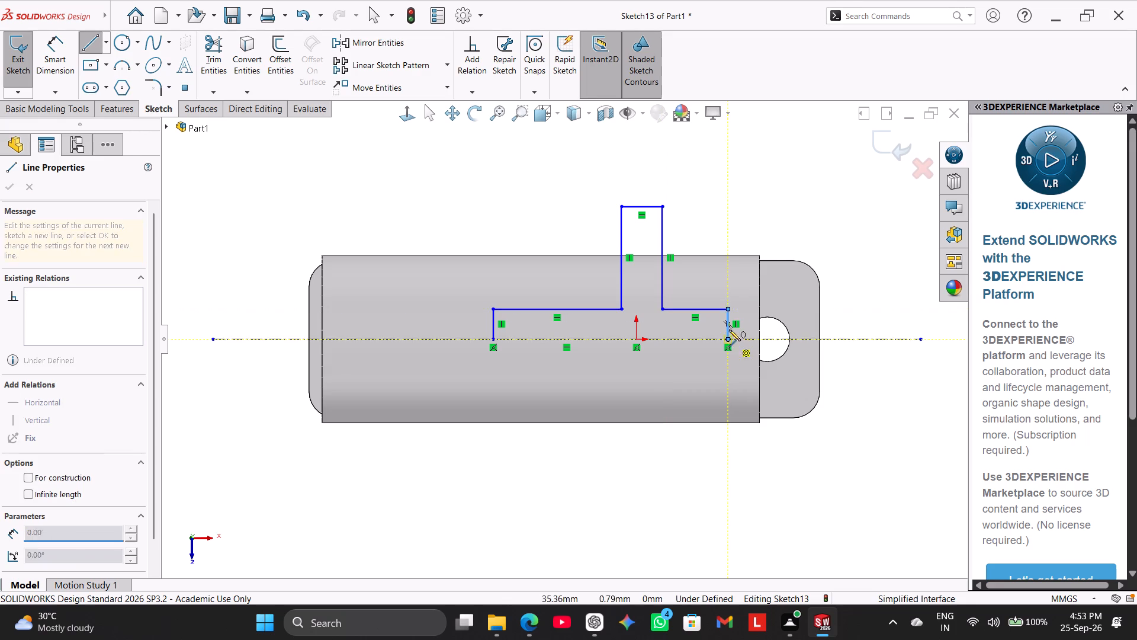
right_click(746, 204)
left_click(764, 212)
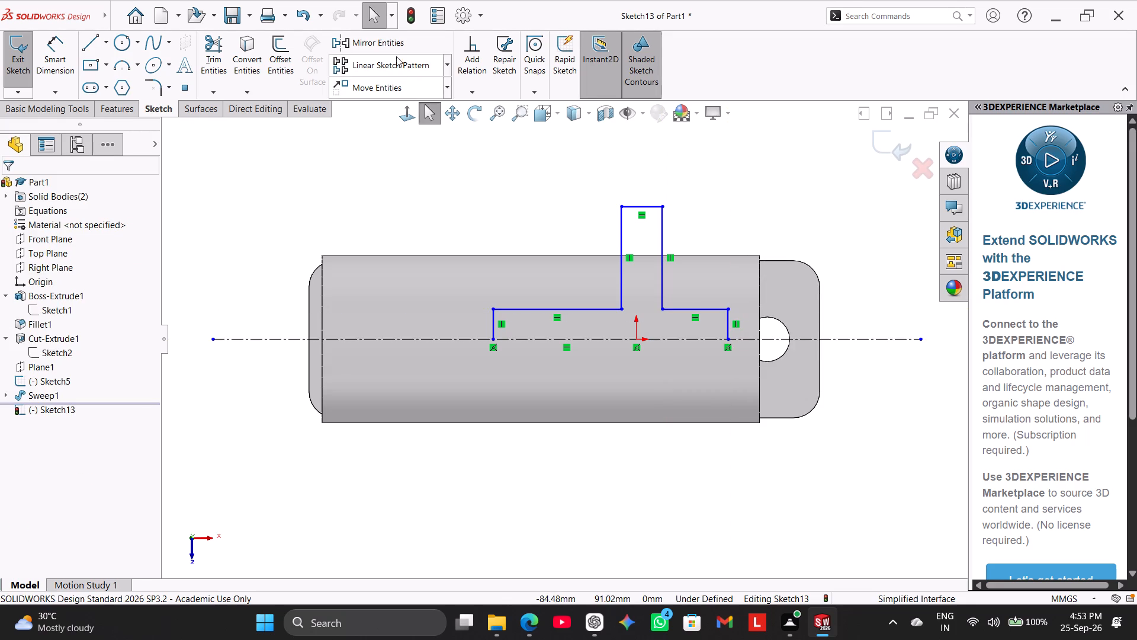
Mirror the seven lines of the open profile about the horizontal construction line to close the cross shape.
left_click(392, 44)
left_click_drag(426, 277, 715, 305)
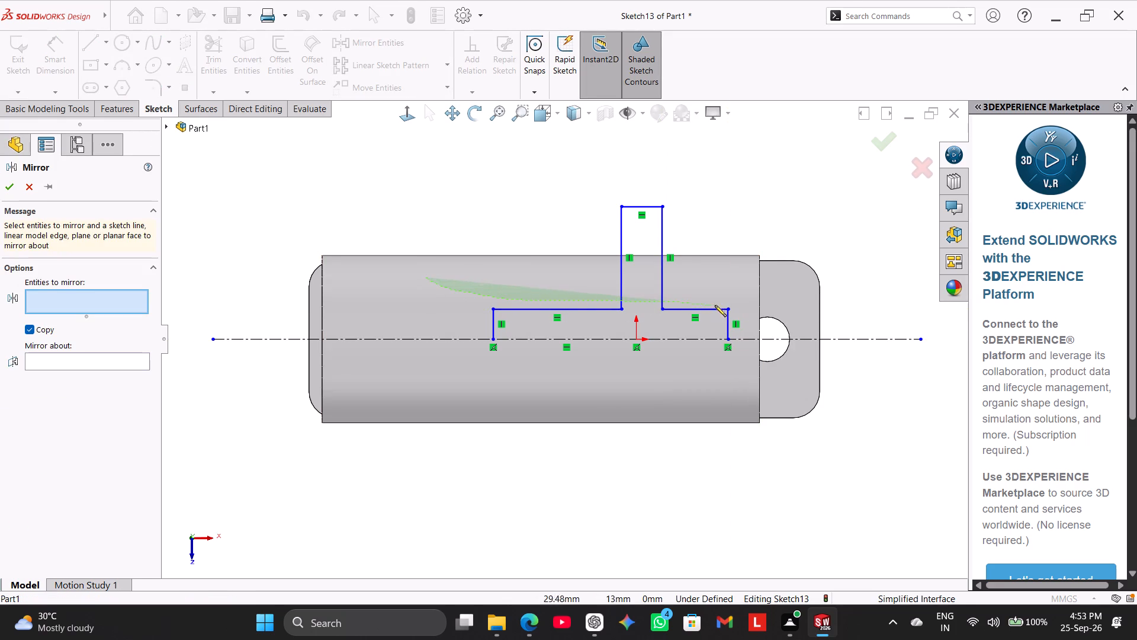
left_click_drag(715, 305, 574, 324)
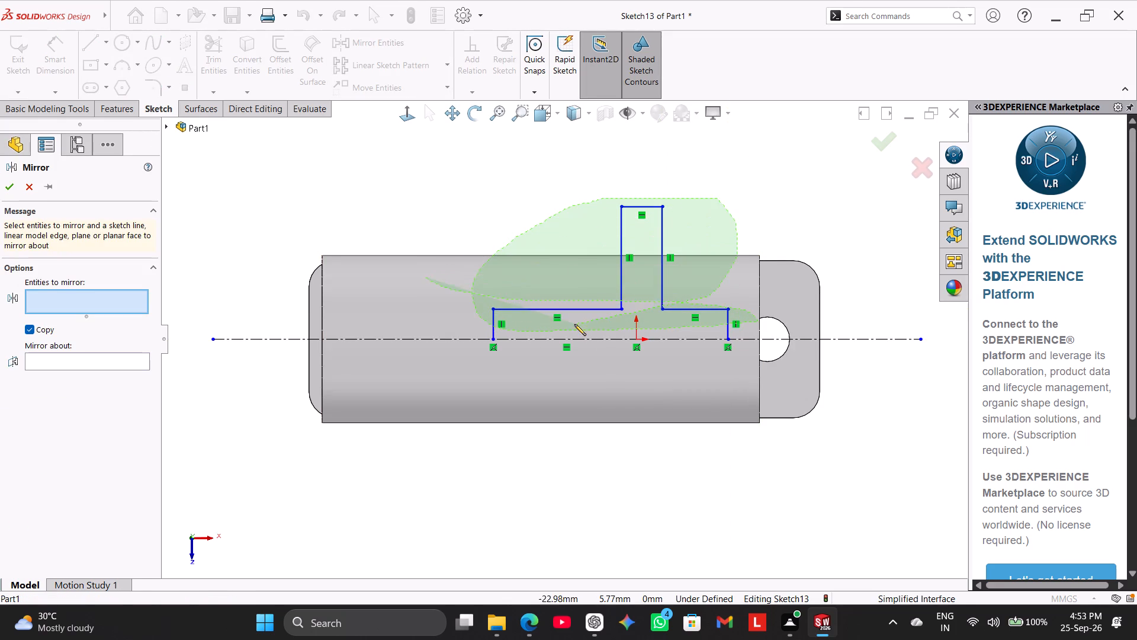
left_click_drag(574, 324, 574, 324)
right_click(421, 198)
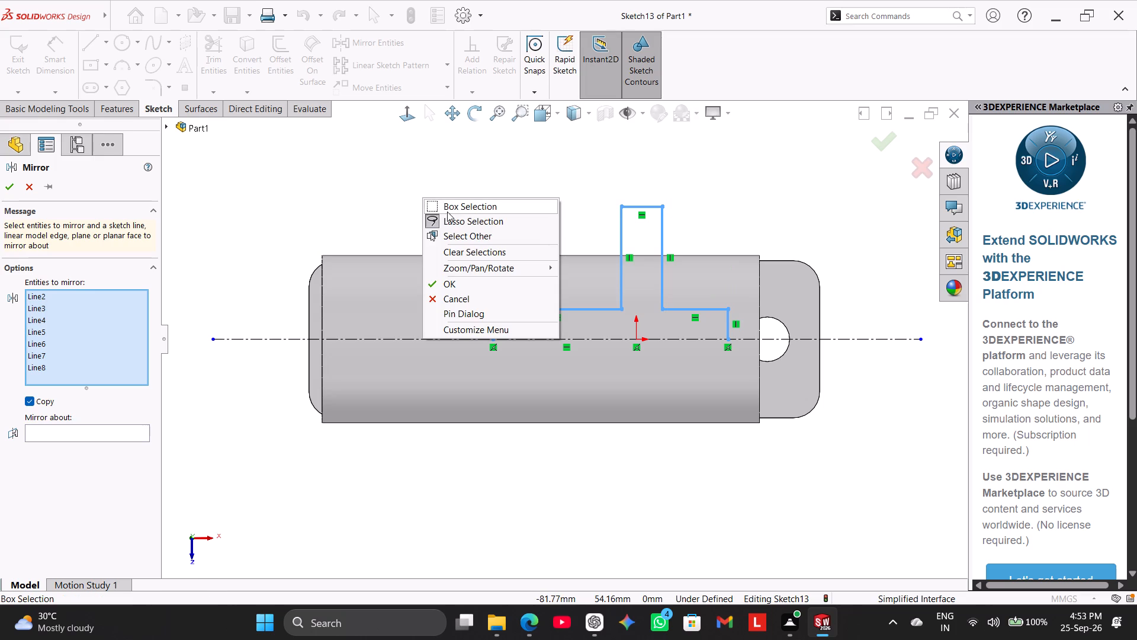
left_click(456, 209)
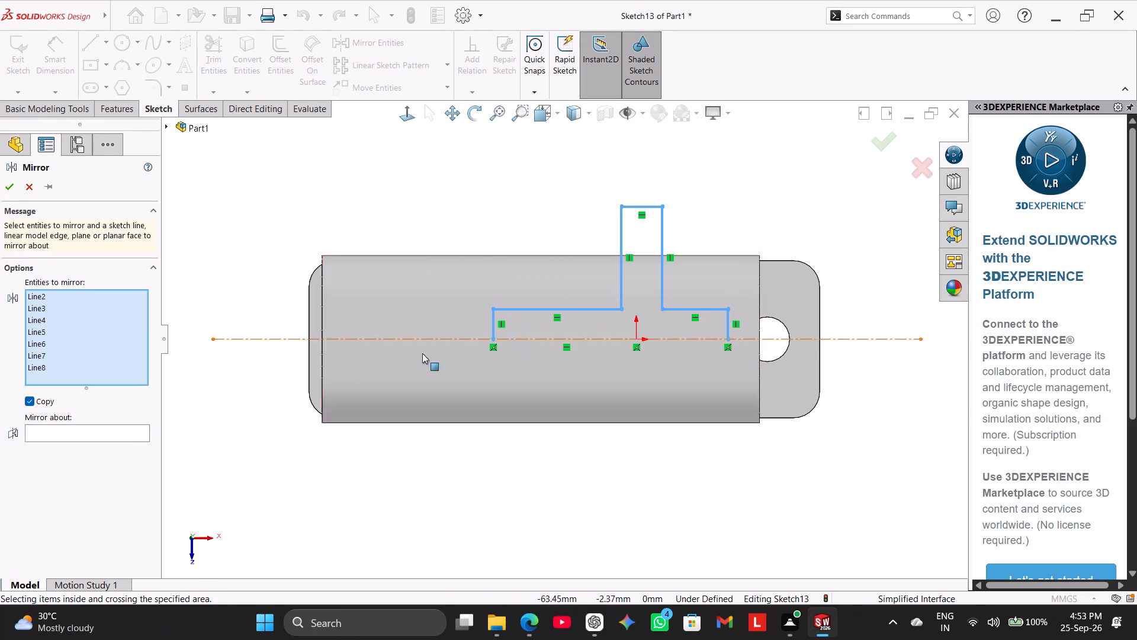
left_click(133, 437)
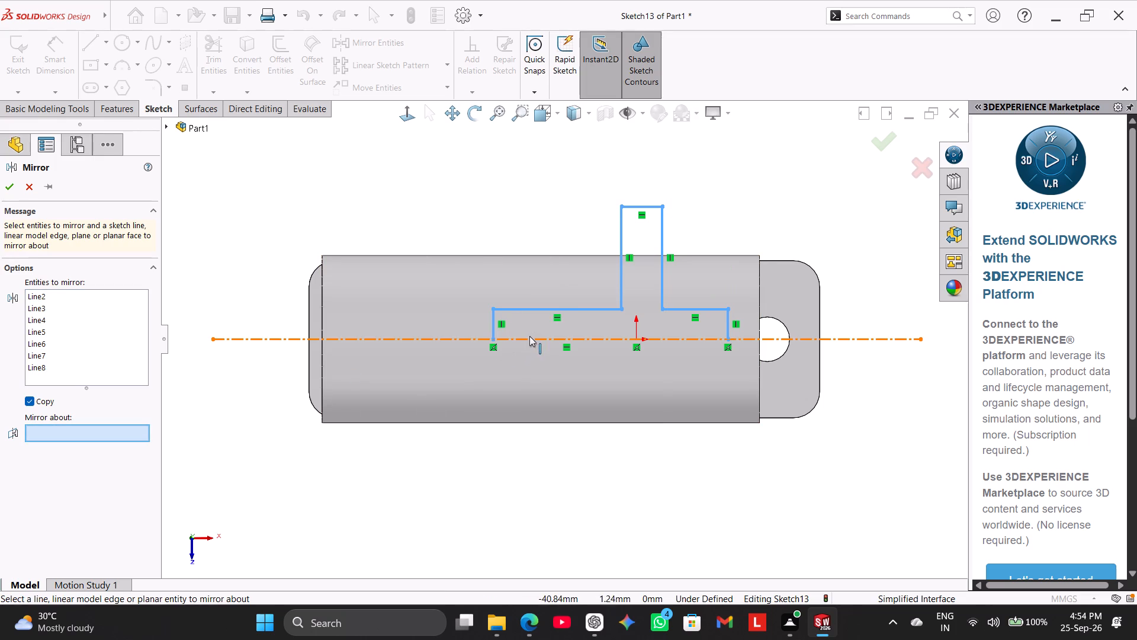
left_click(529, 336)
right_click(434, 203)
left_click(478, 281)
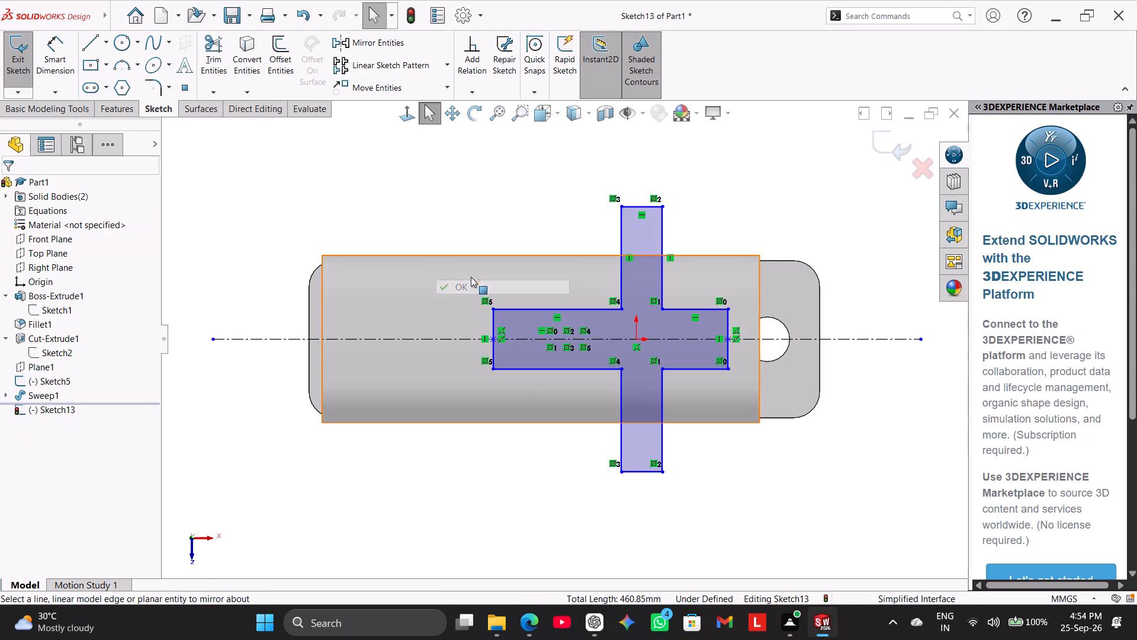
Dimension the width of the cross's longer lengthwise arm between its two horizontal edges as 10 mm.
left_click(50, 57)
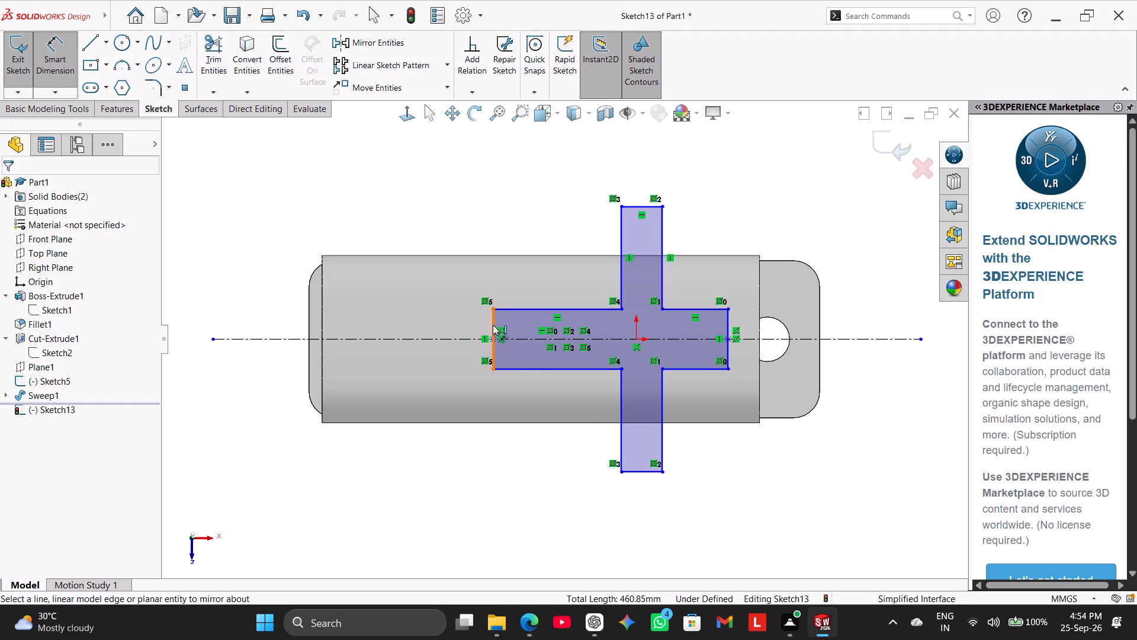
left_click(538, 312)
left_click(552, 370)
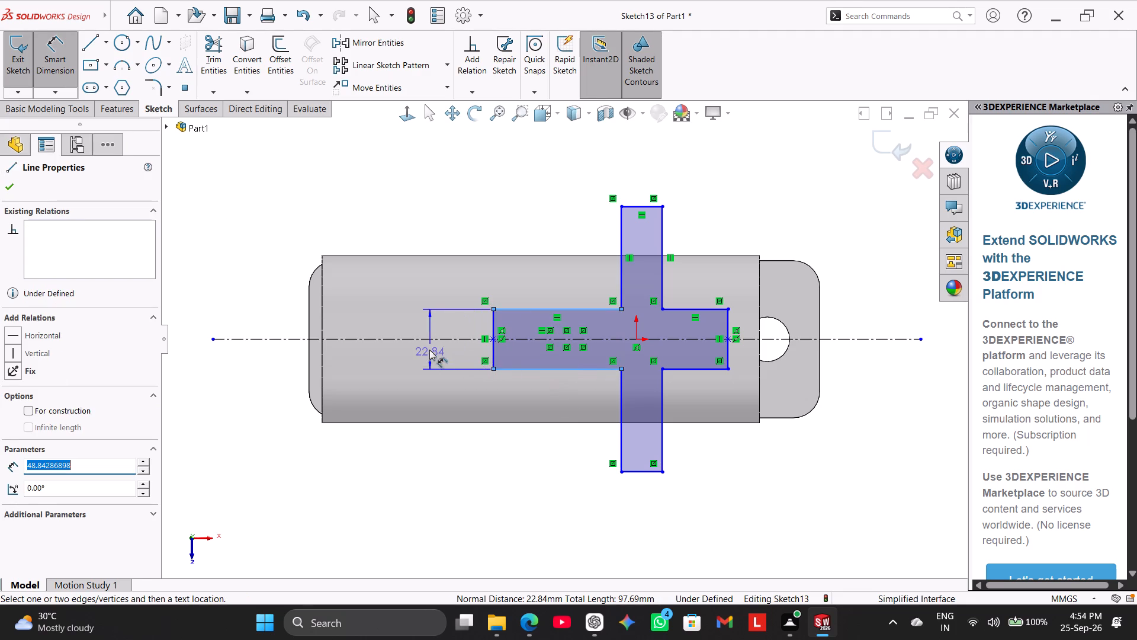
left_click(414, 340)
type("10")
key("Return")
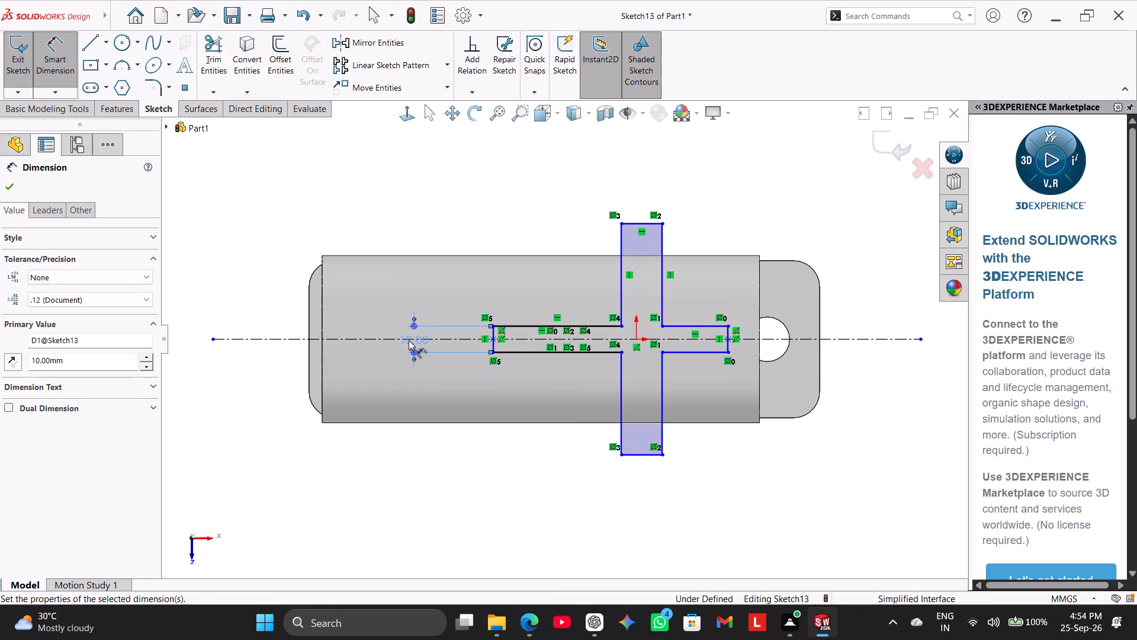
right_click(830, 217)
left_click(871, 258)
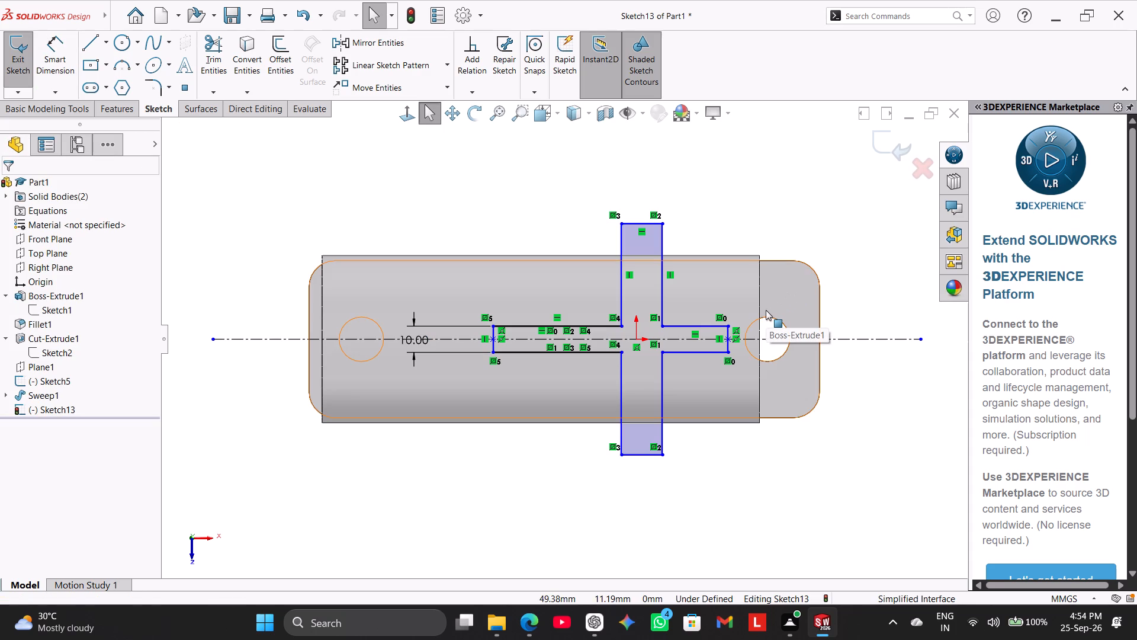
Dimension the overall length of the cross's transverse bar between its two outer end lines as 48 mm.
left_click(54, 69)
left_click(637, 222)
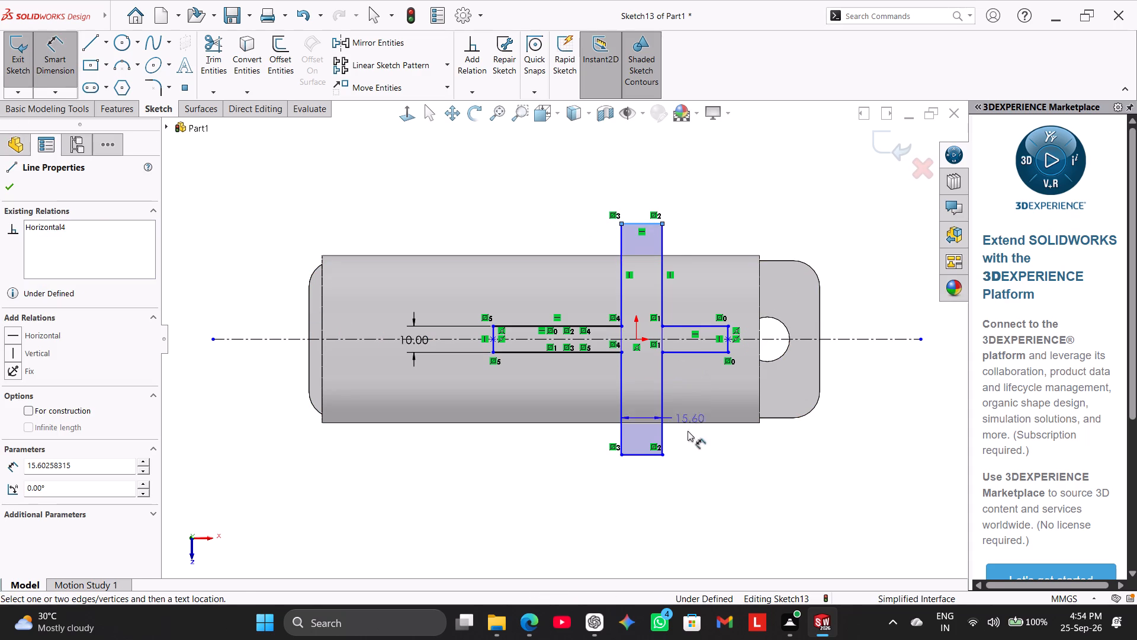
left_click(654, 455)
left_click(869, 294)
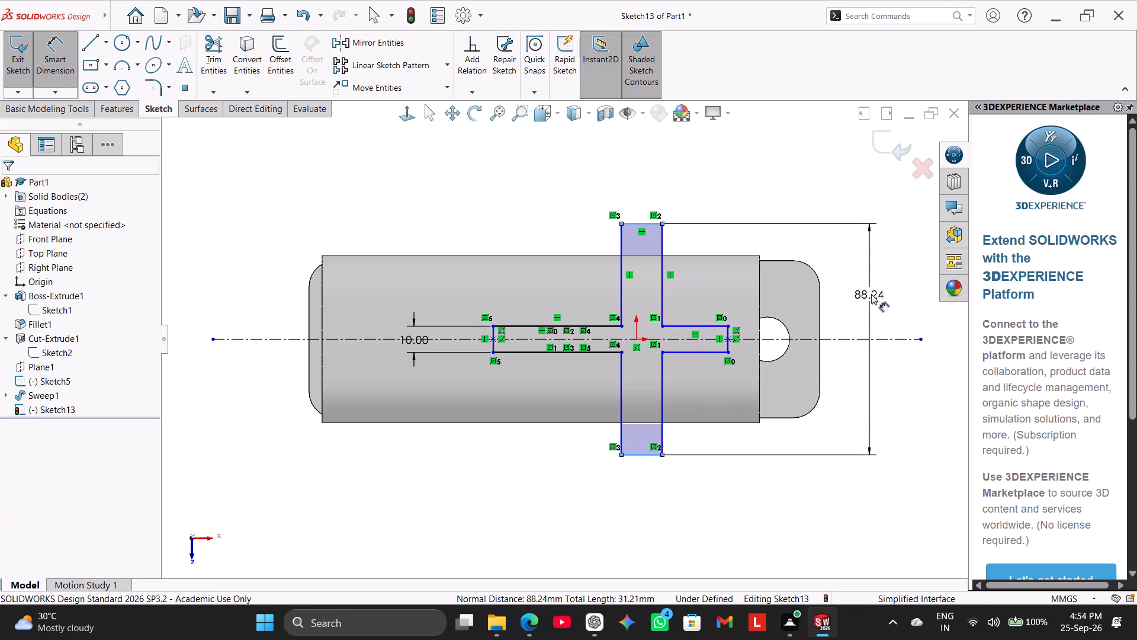
type("48")
key("Return")
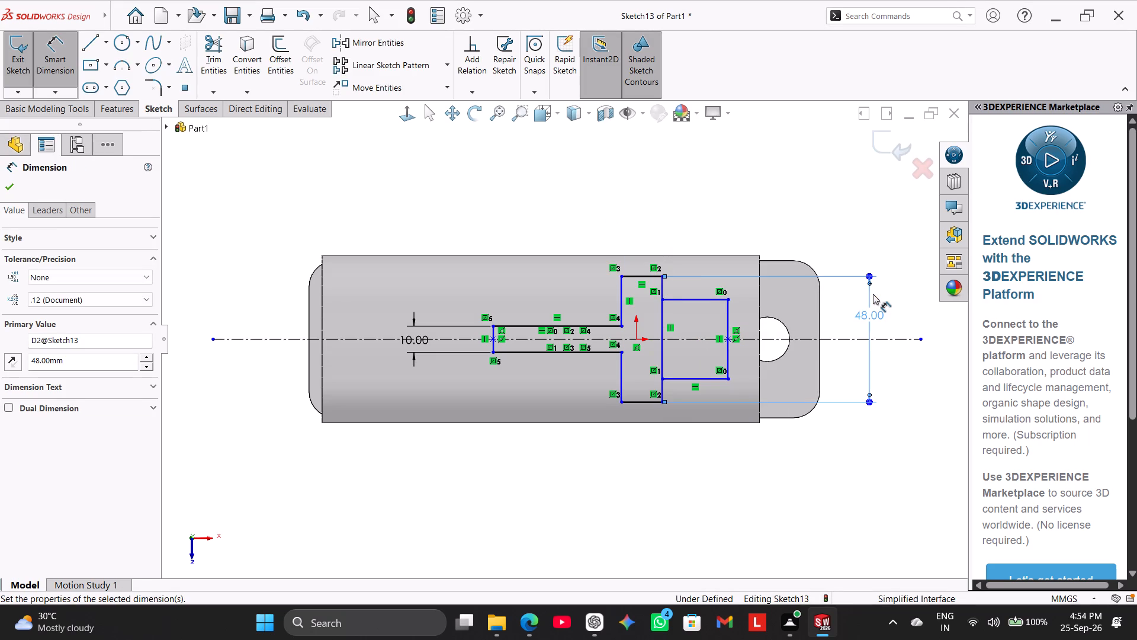
key("Return")
key("Return")
left_click(724, 196)
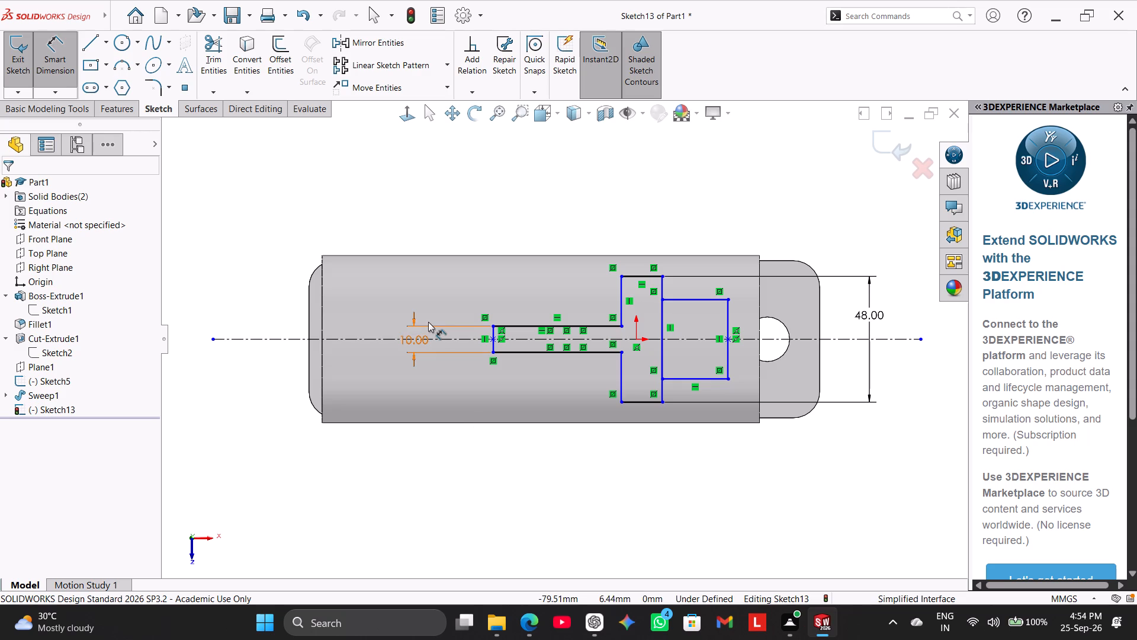
right_click(431, 185)
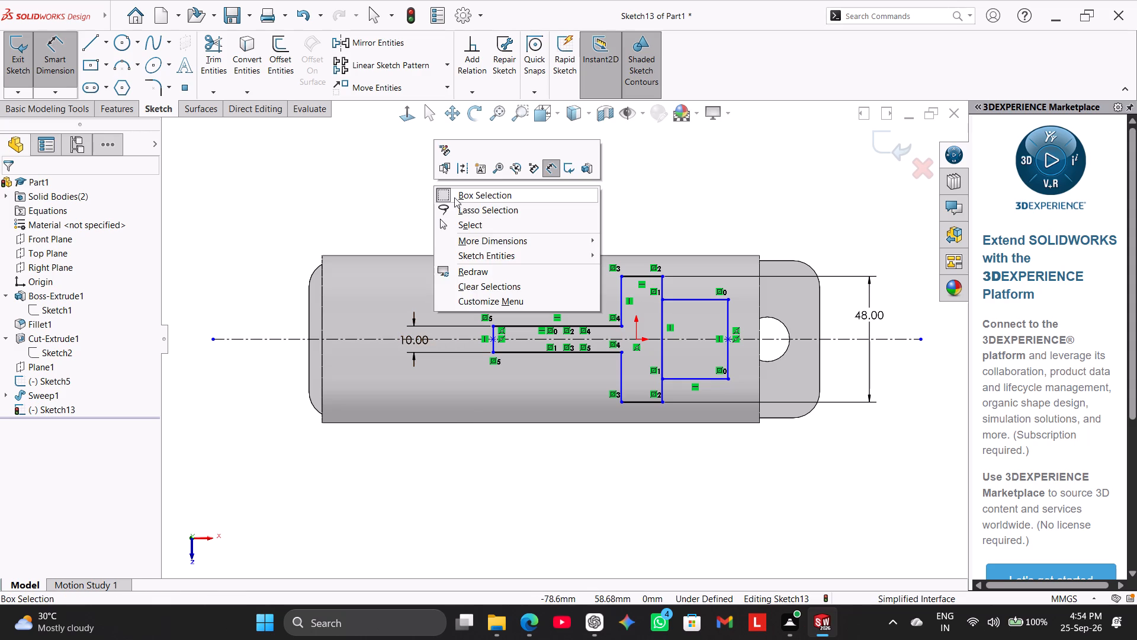
left_click(476, 224)
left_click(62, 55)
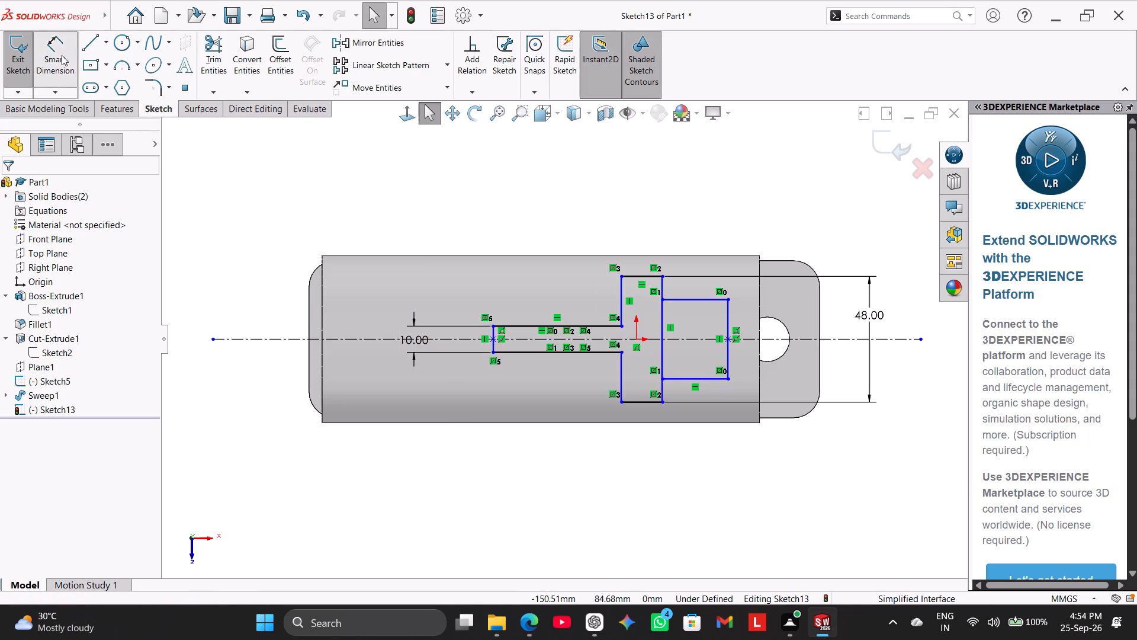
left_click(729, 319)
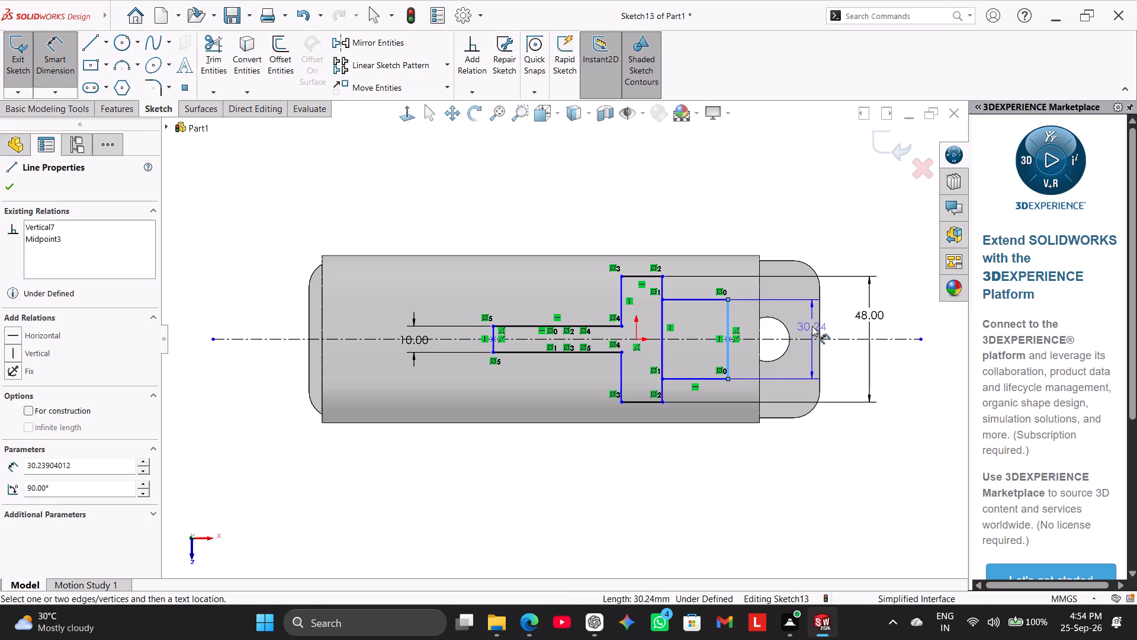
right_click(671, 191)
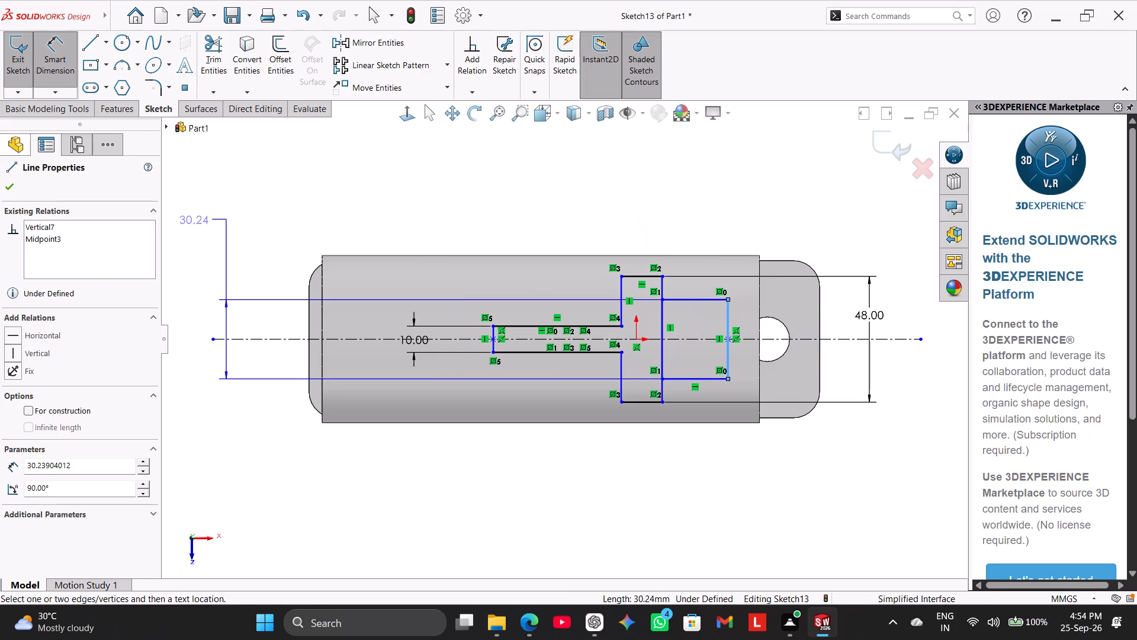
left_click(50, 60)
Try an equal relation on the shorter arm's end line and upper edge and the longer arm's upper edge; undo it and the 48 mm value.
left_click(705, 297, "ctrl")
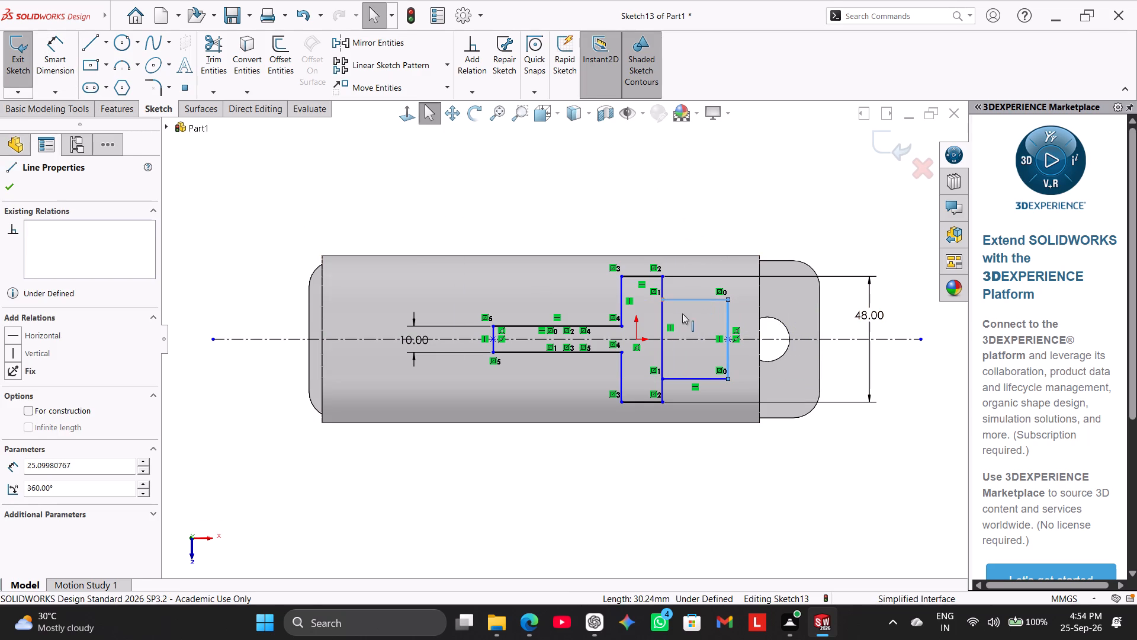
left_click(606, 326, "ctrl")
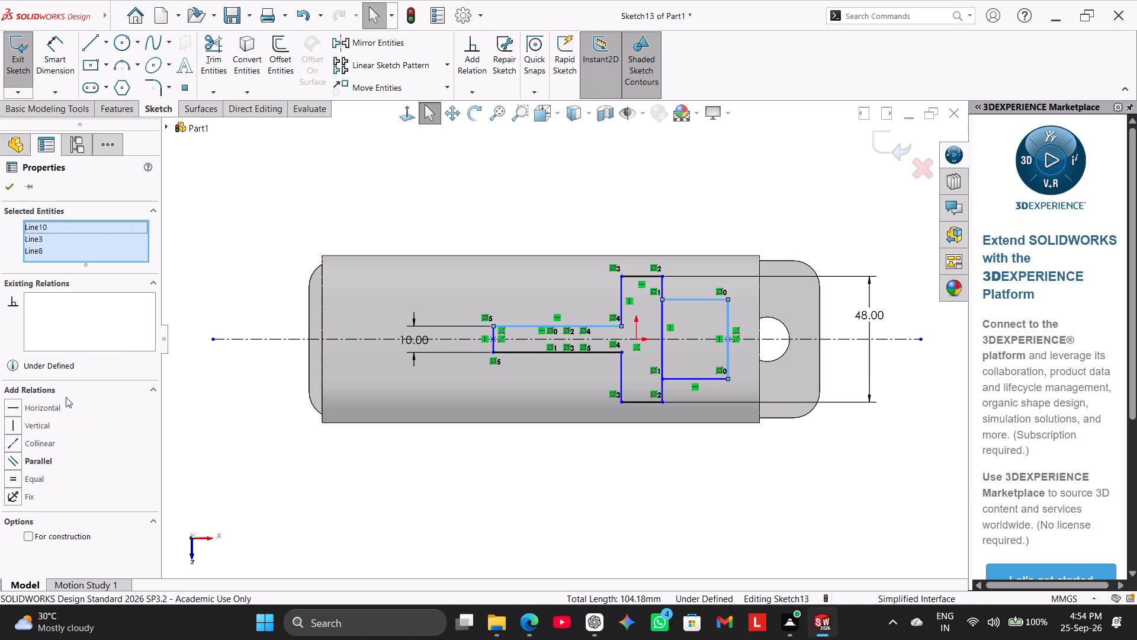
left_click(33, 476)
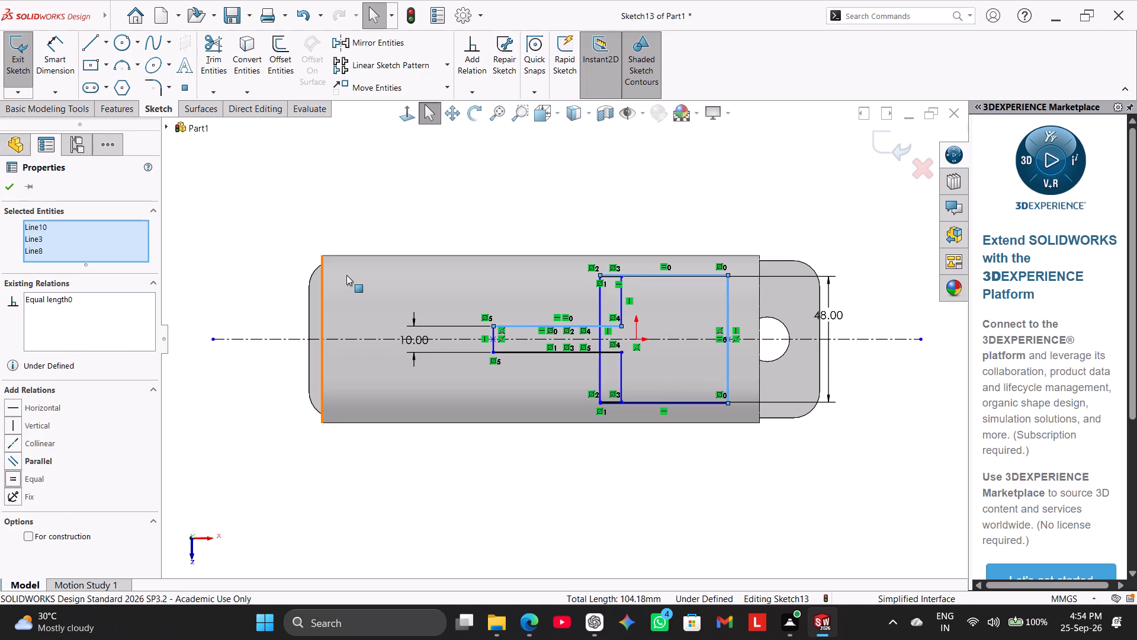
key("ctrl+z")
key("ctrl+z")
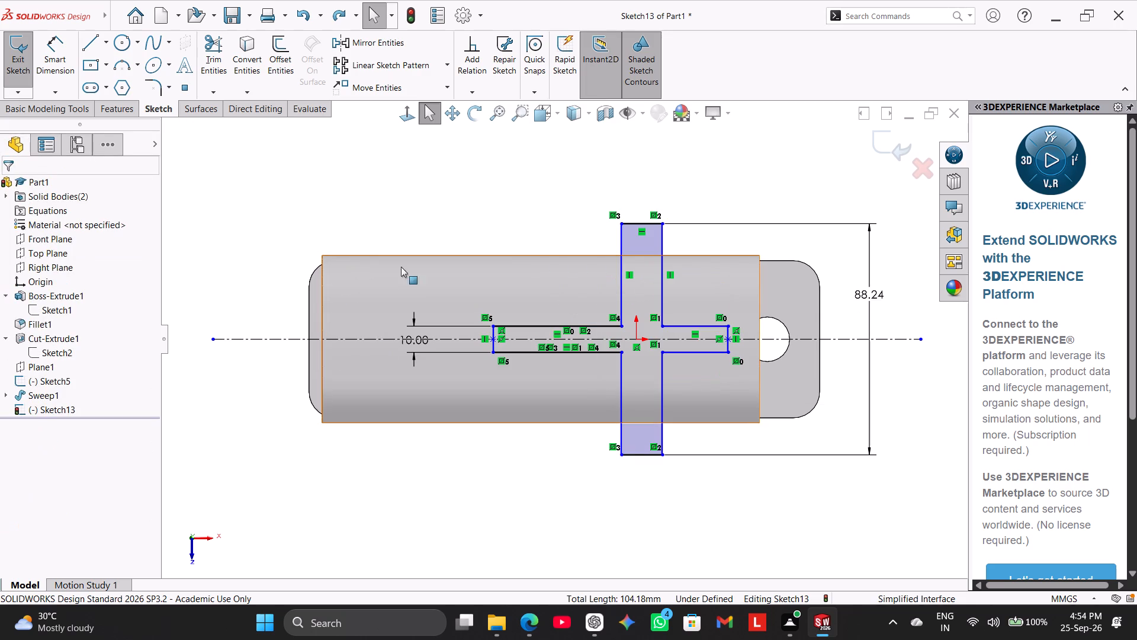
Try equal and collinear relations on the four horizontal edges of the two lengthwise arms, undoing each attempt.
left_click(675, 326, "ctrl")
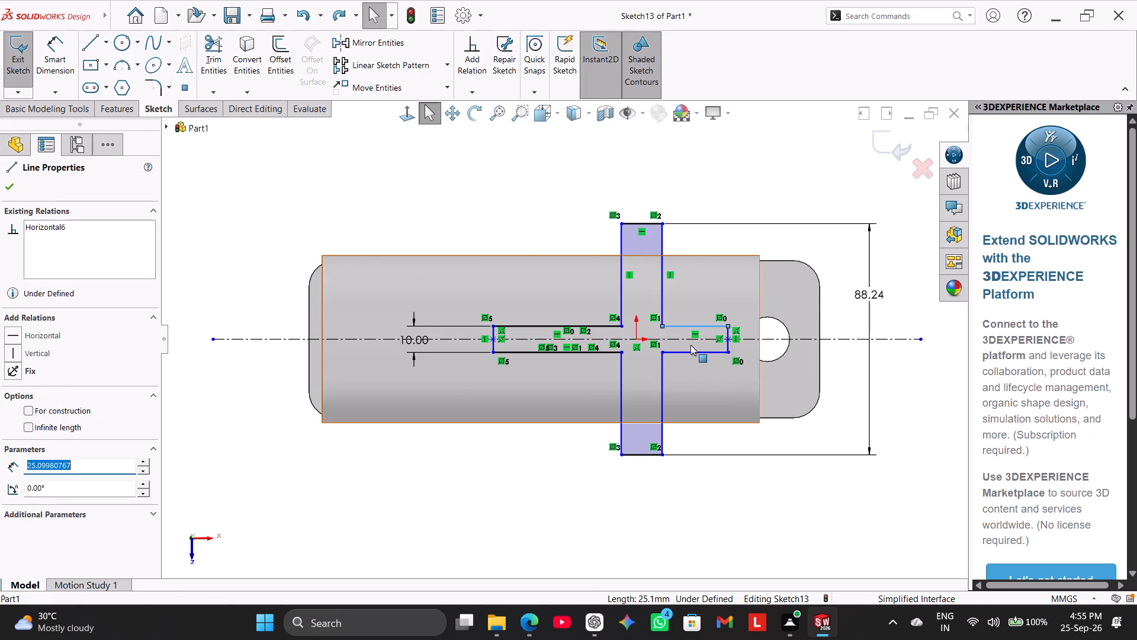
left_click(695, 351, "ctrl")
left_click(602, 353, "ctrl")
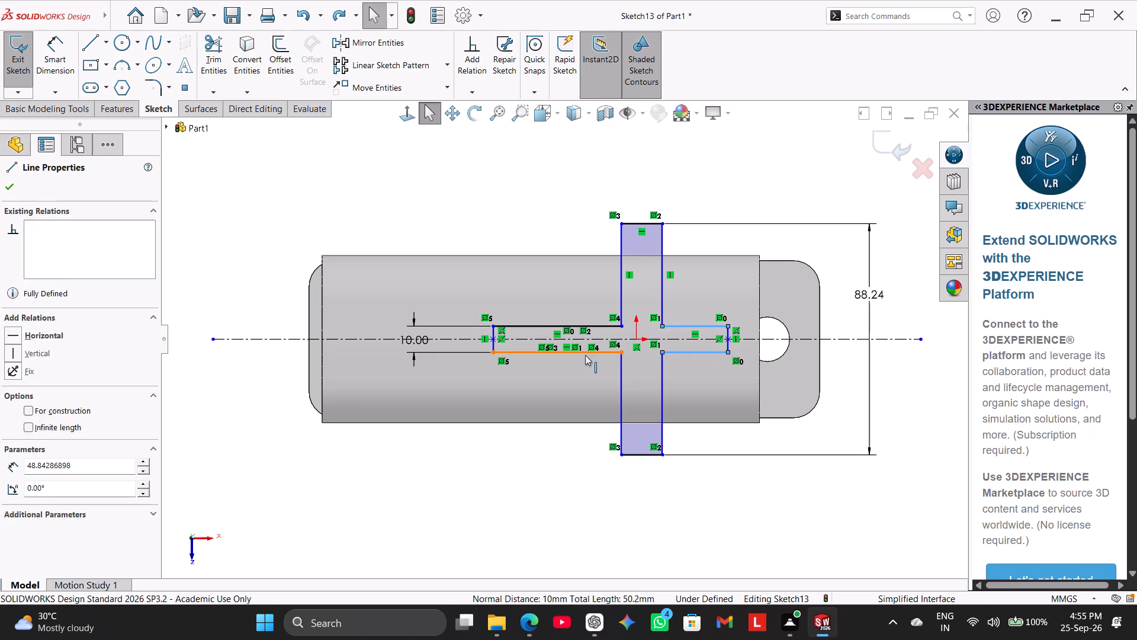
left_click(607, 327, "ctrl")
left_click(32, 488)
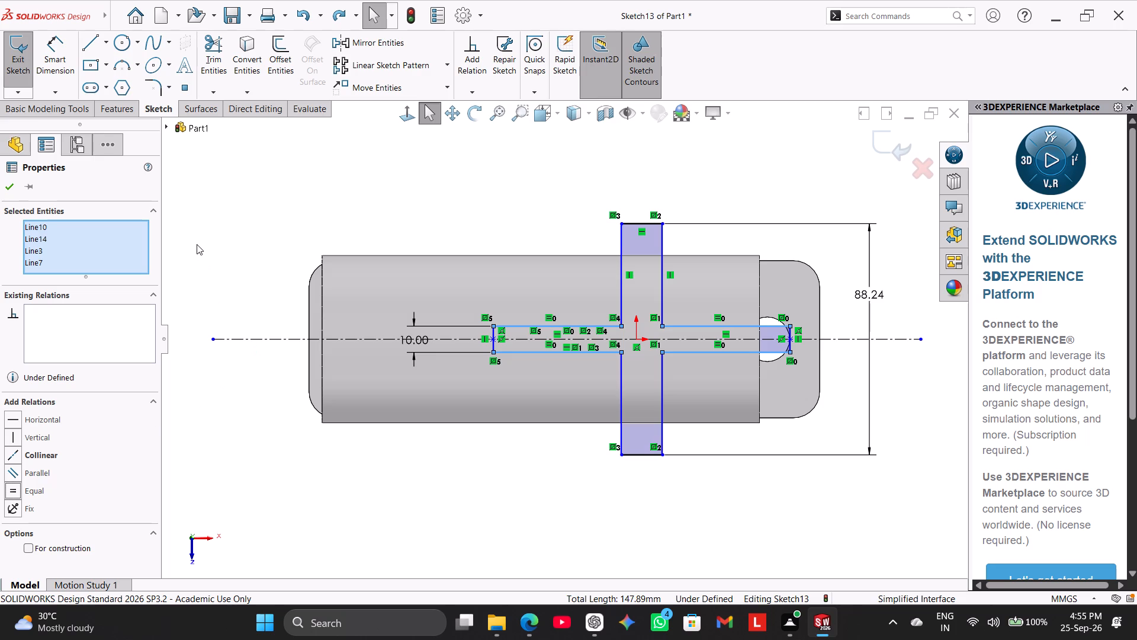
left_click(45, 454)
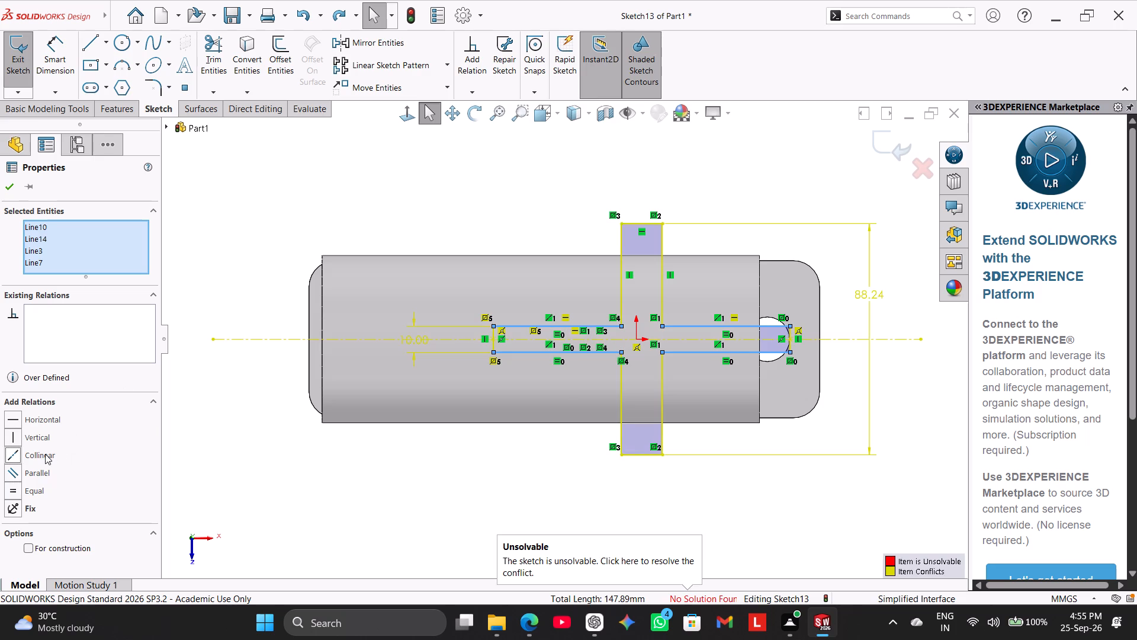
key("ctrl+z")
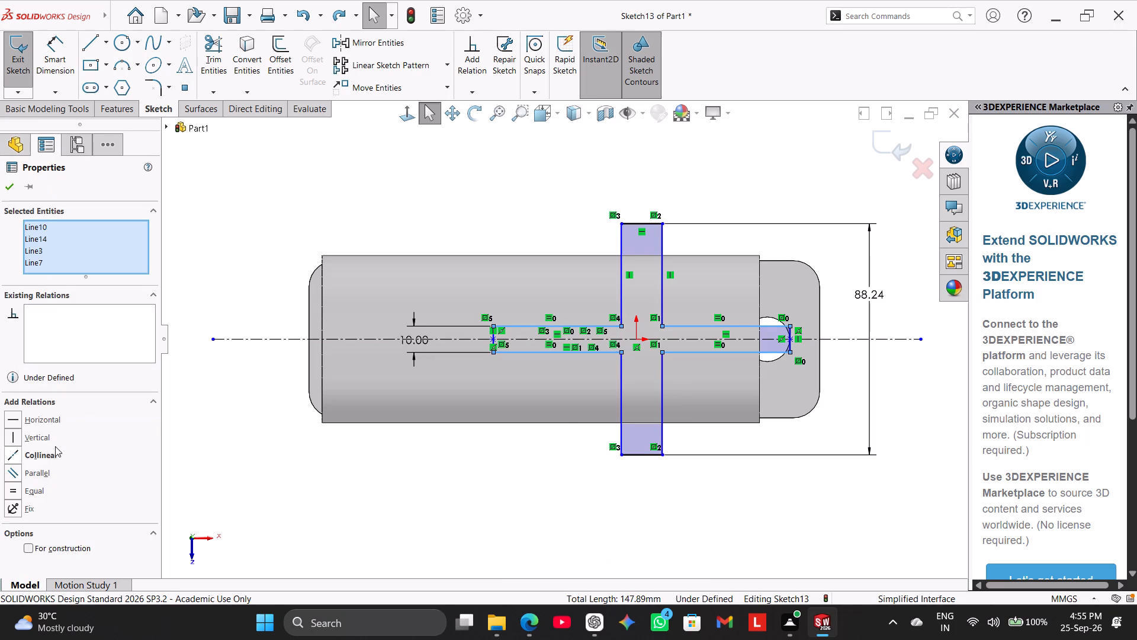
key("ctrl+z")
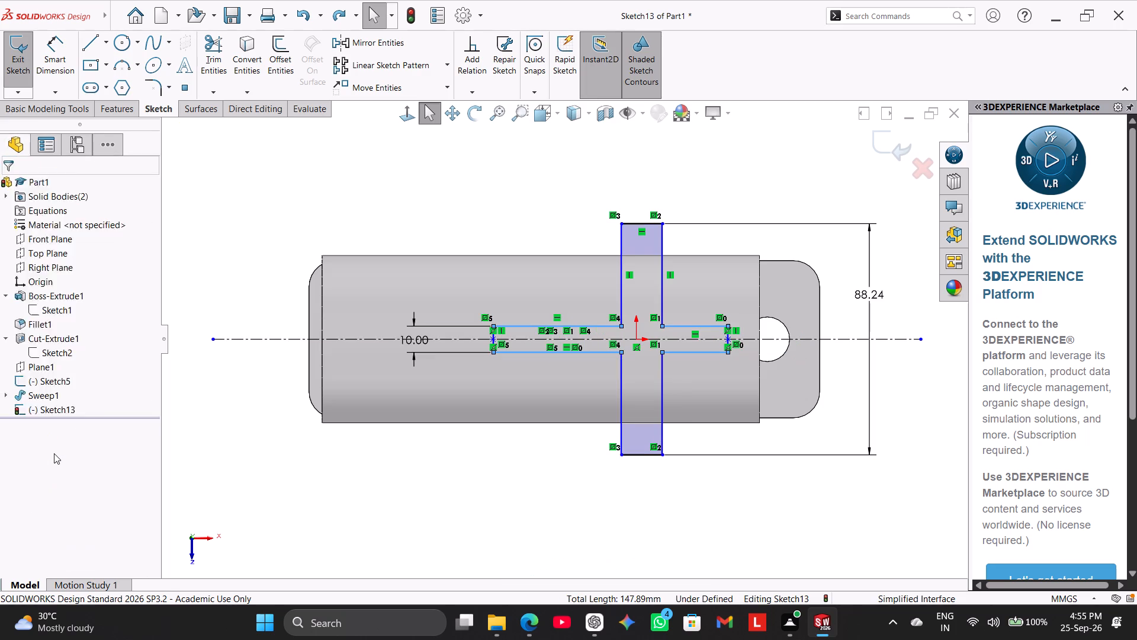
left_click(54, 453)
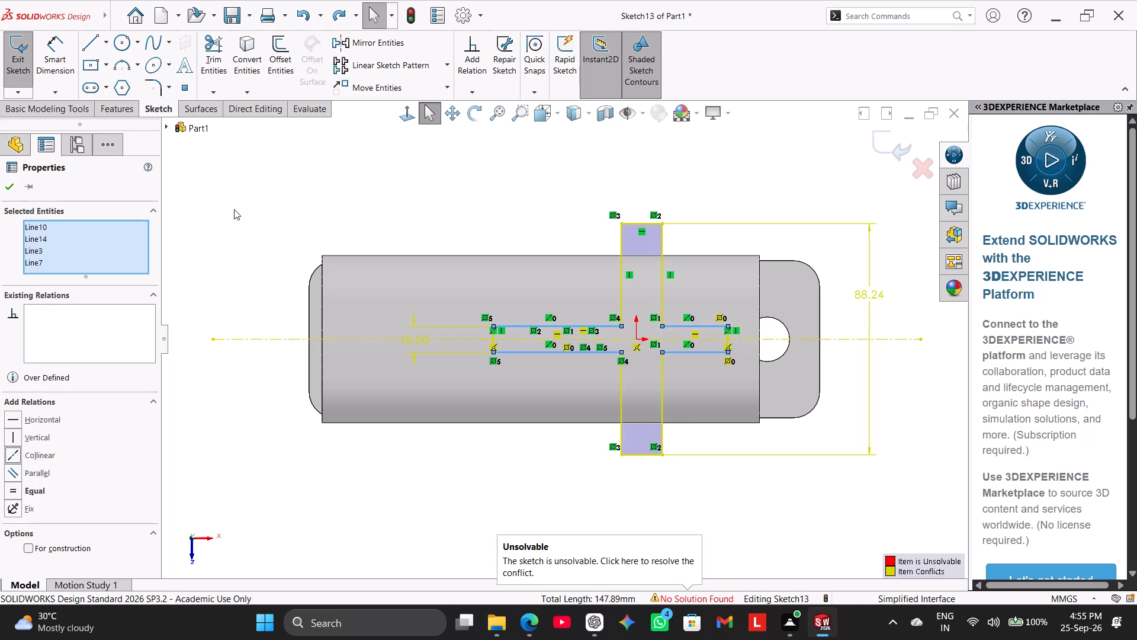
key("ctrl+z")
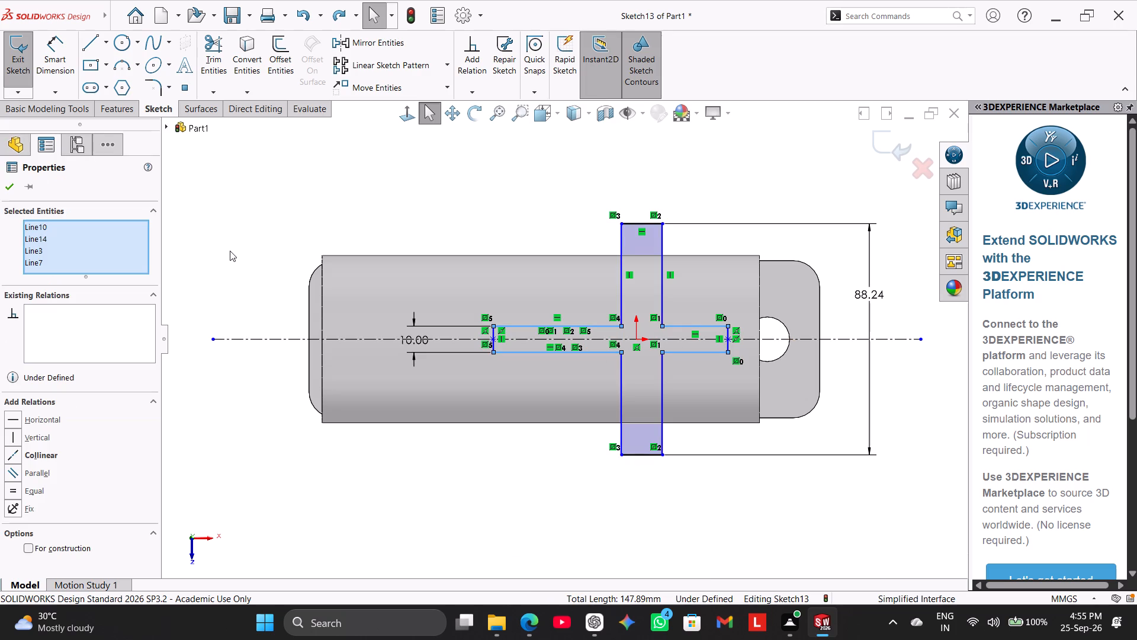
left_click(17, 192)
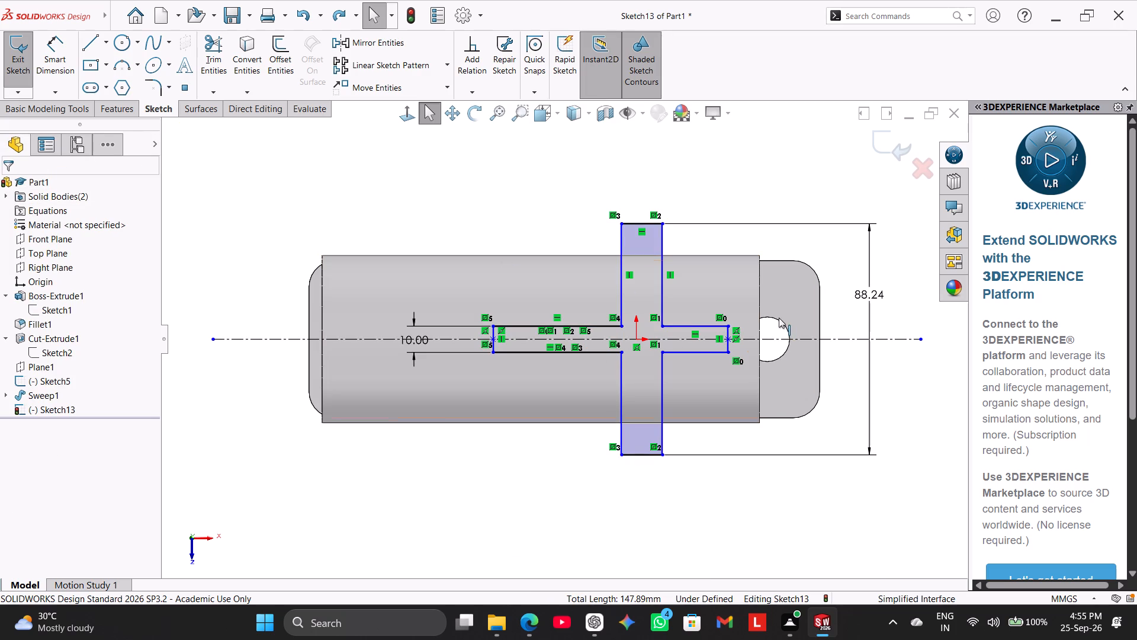
Add an equal relation between the vertical end lines of the two lengthwise arms.
scroll(779, 319, "down", 1)
left_click(705, 338, "ctrl")
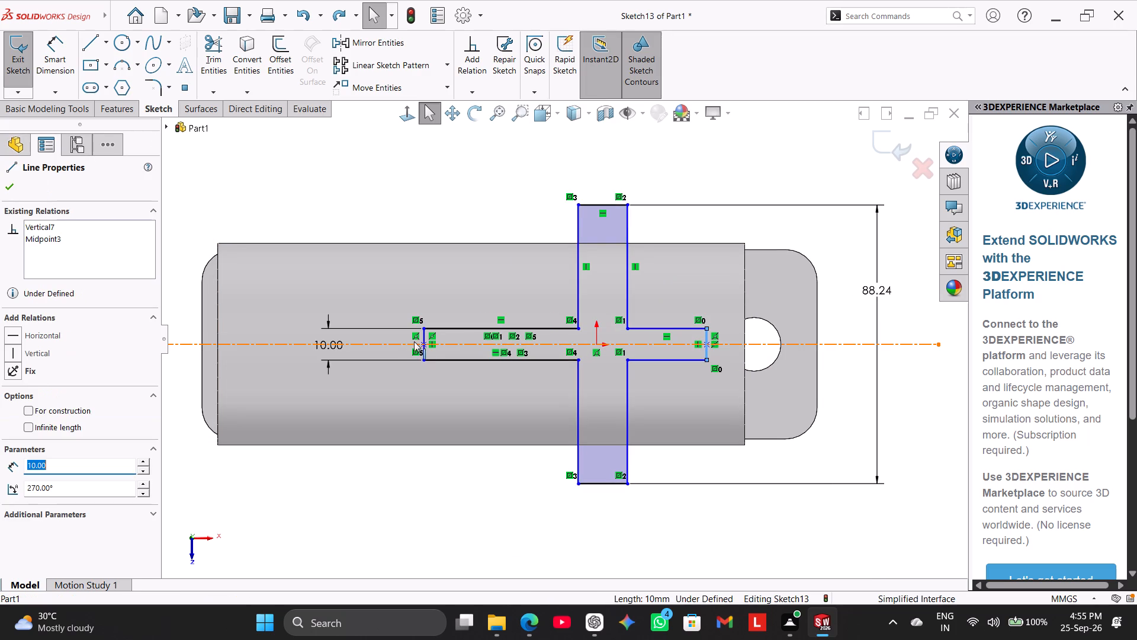
left_click(425, 340, "ctrl")
left_click(35, 485)
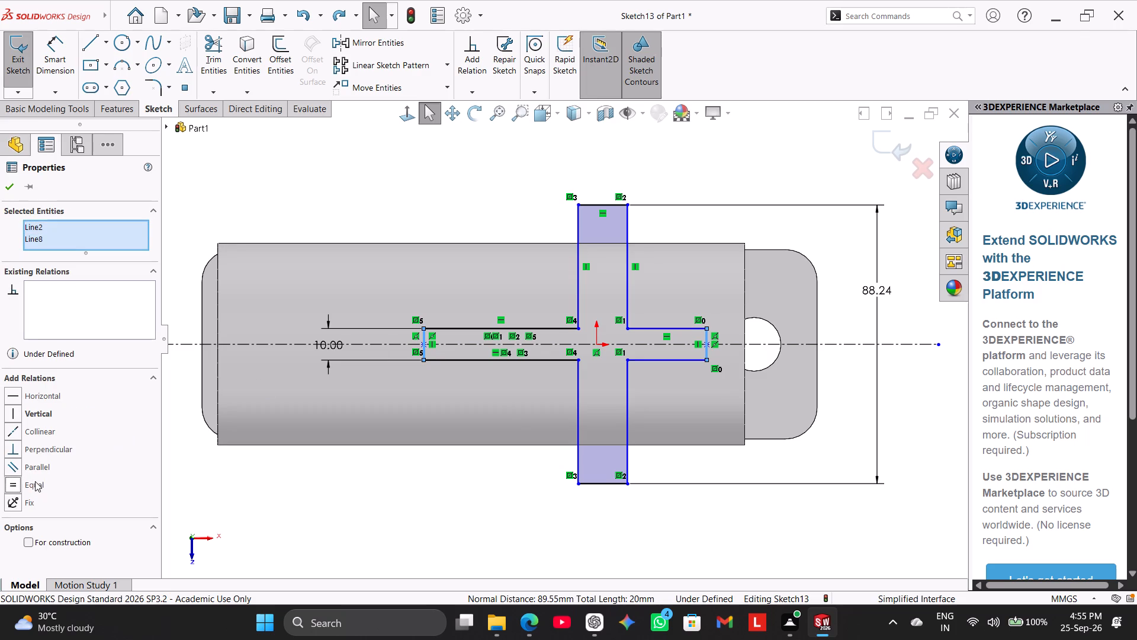
left_click(298, 179)
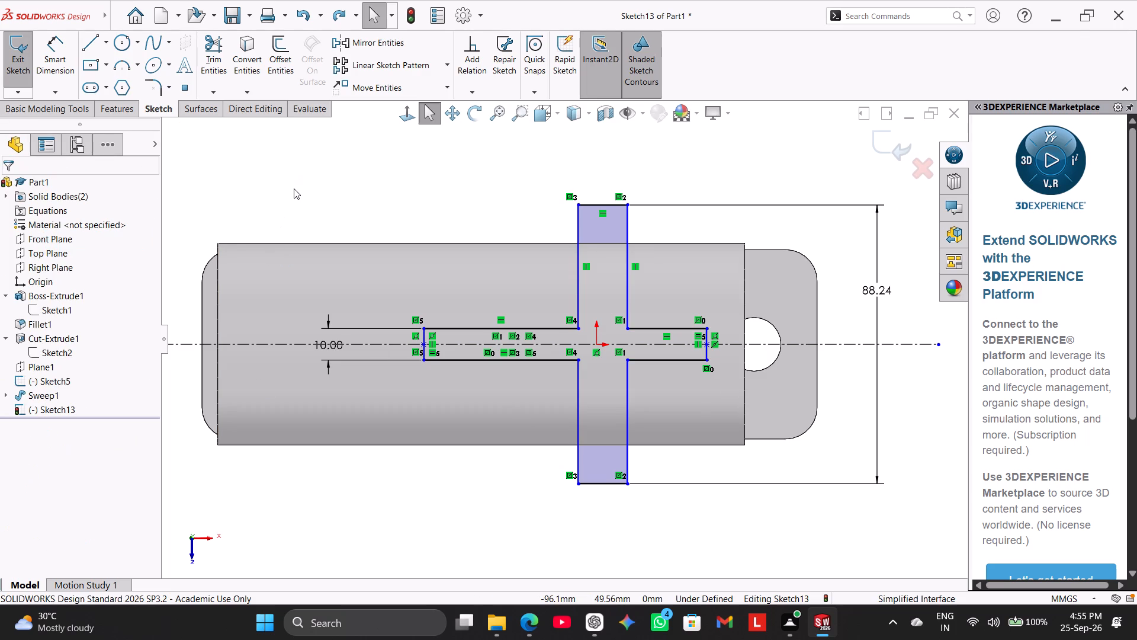
Dimension the width of the cross's transverse bar at its upper end line as 10 mm.
key("x")
left_click(52, 55)
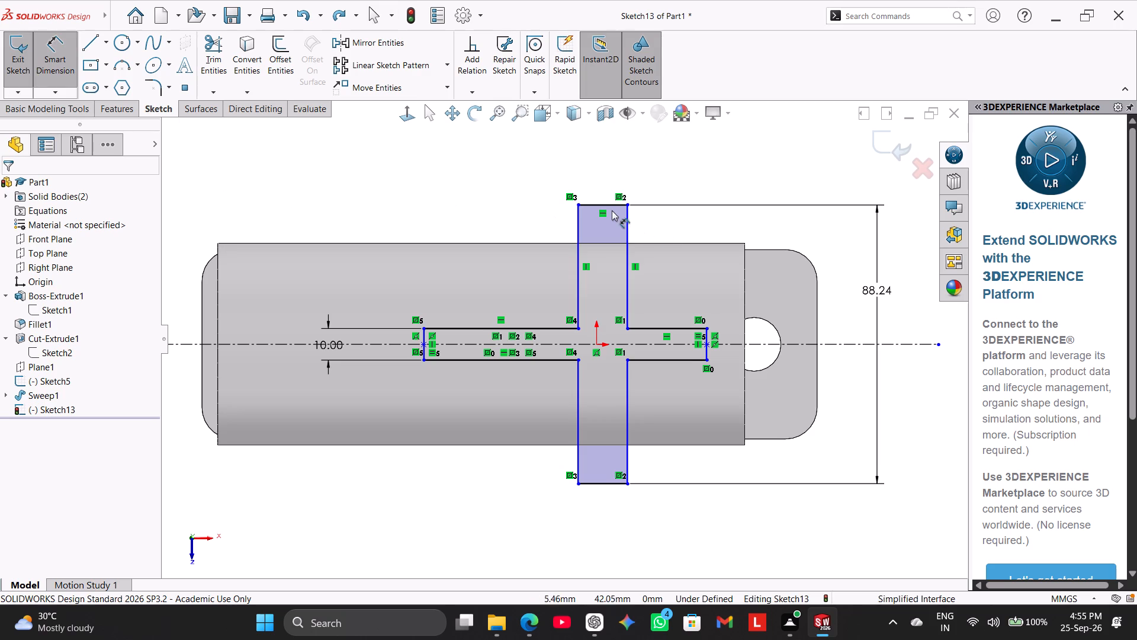
left_click(606, 206)
left_click(598, 167)
type("10")
key("Return")
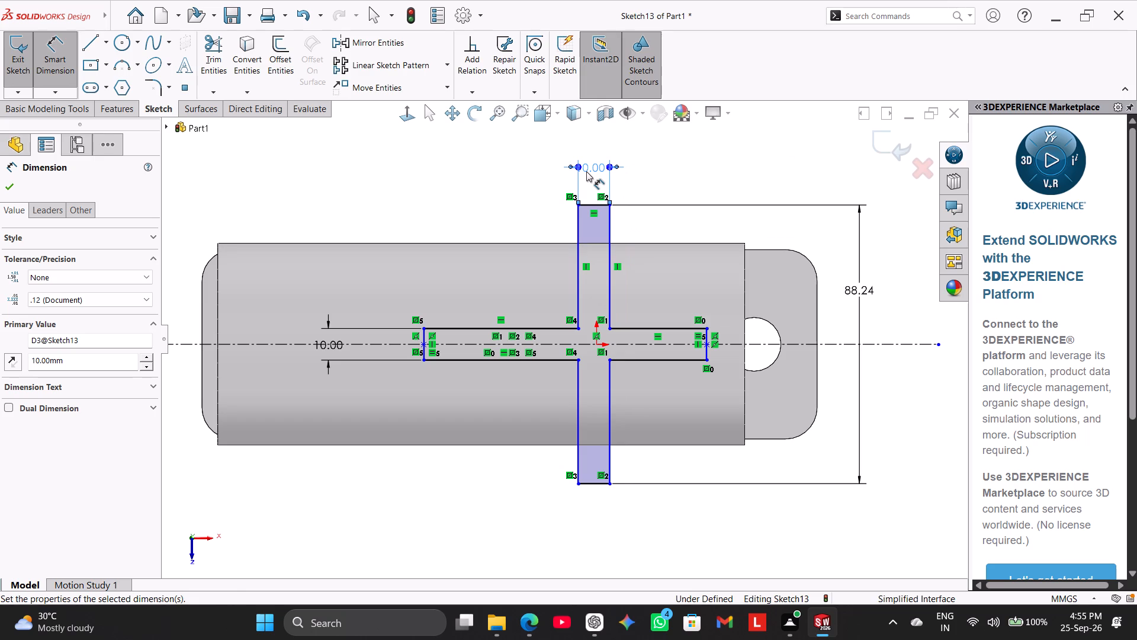
left_click(409, 206)
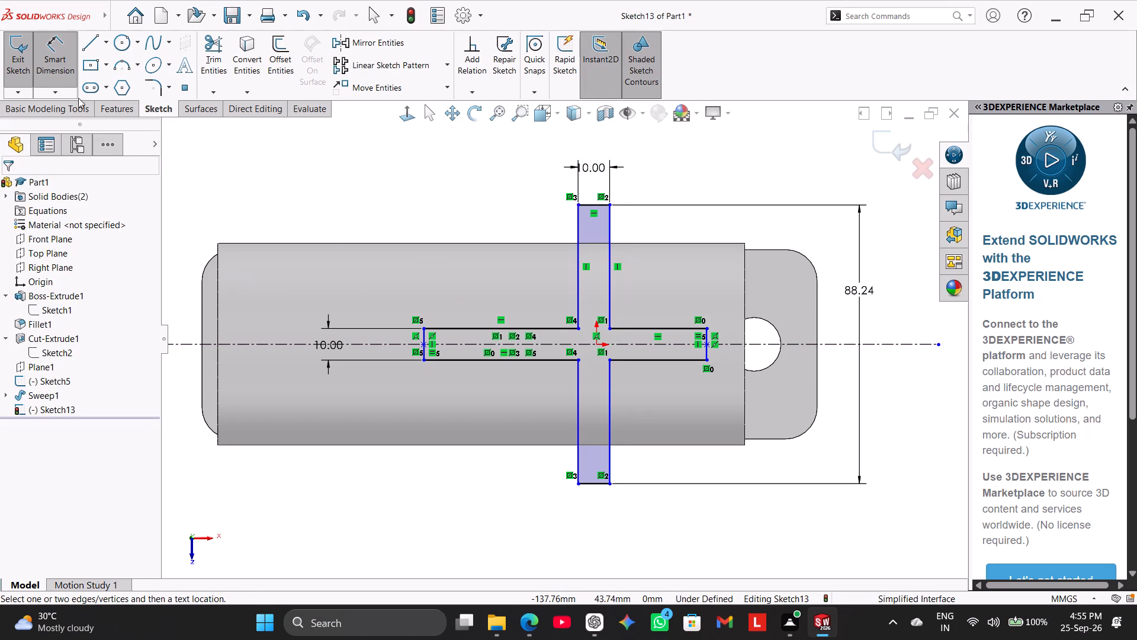
Dimension the distance from the transverse bar's side line to the shorter lengthwise arm's end line as 15 mm.
left_click(709, 337)
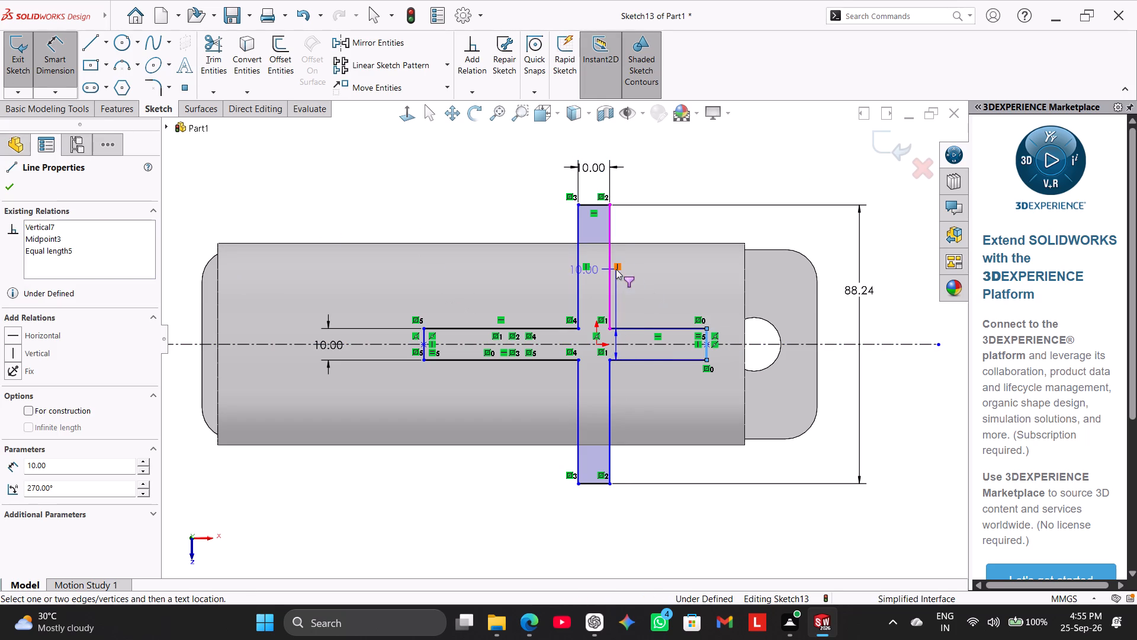
left_click(610, 264)
left_click(656, 223)
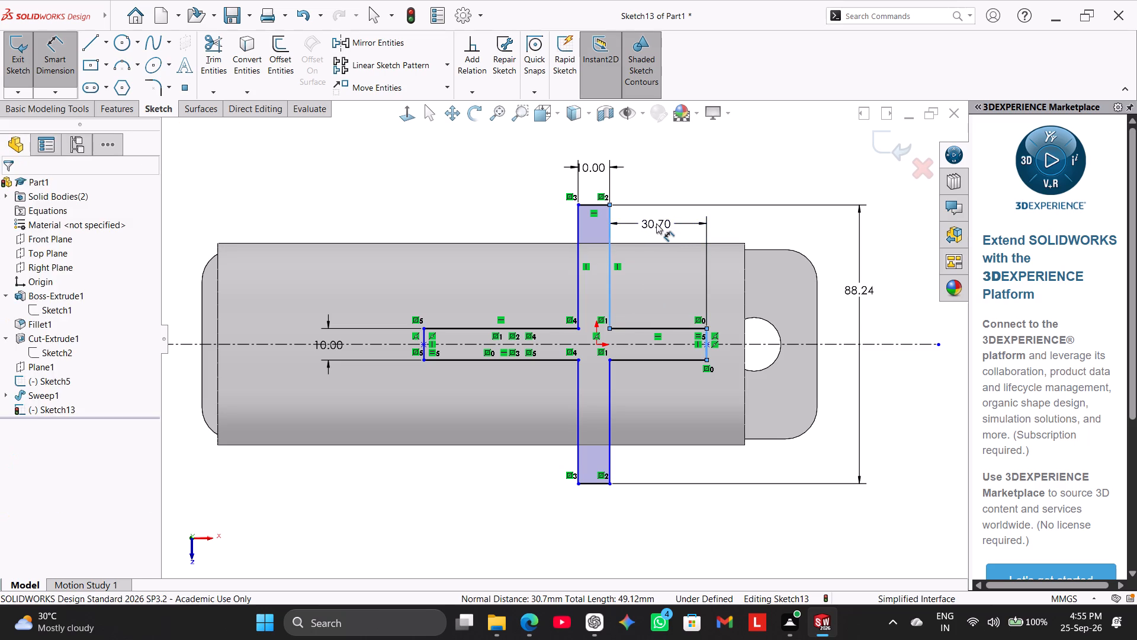
type("15")
key("Return")
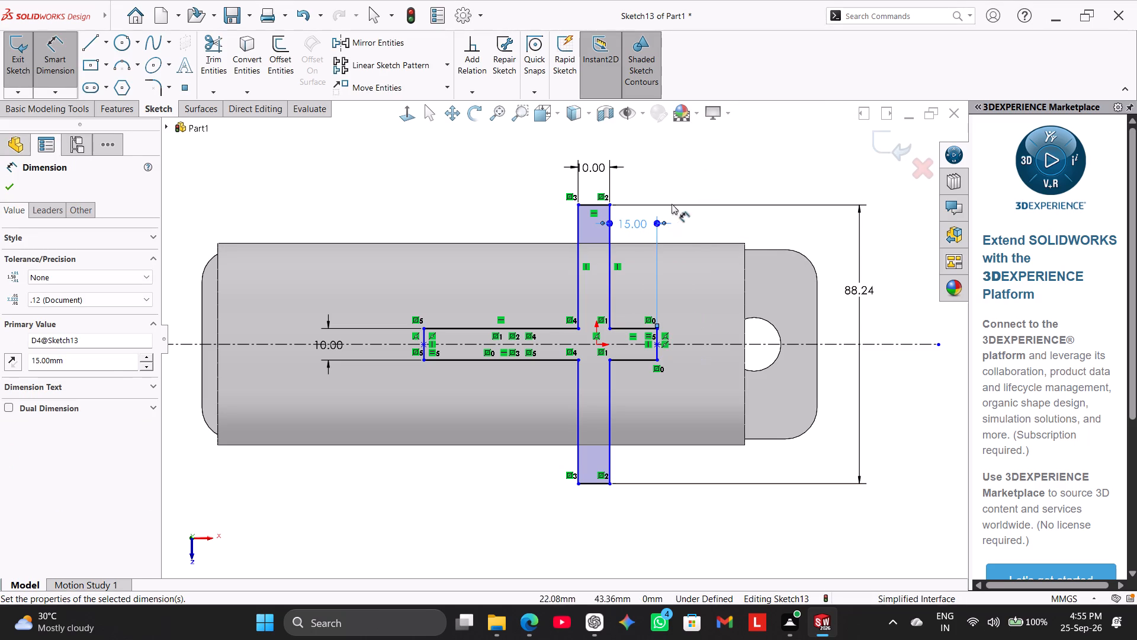
right_click(687, 151)
left_click(744, 186)
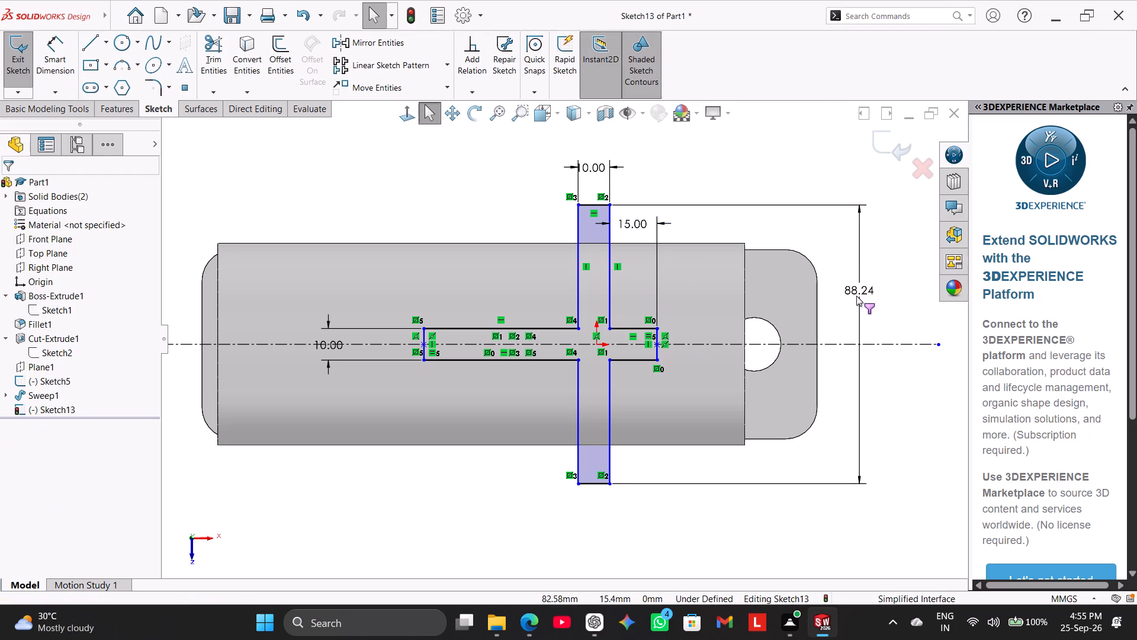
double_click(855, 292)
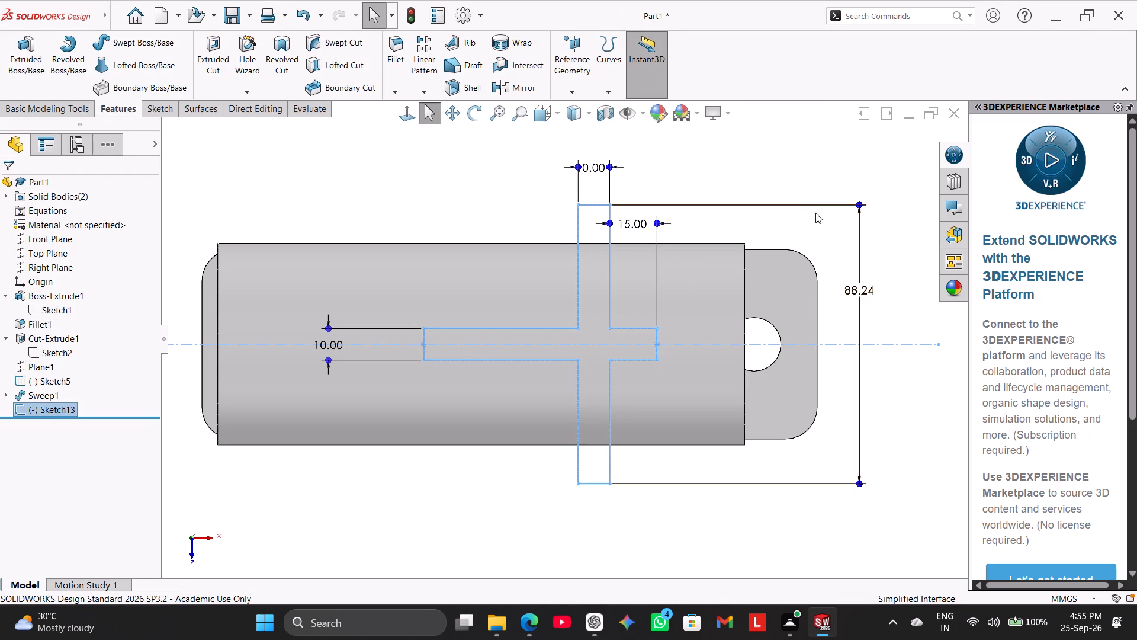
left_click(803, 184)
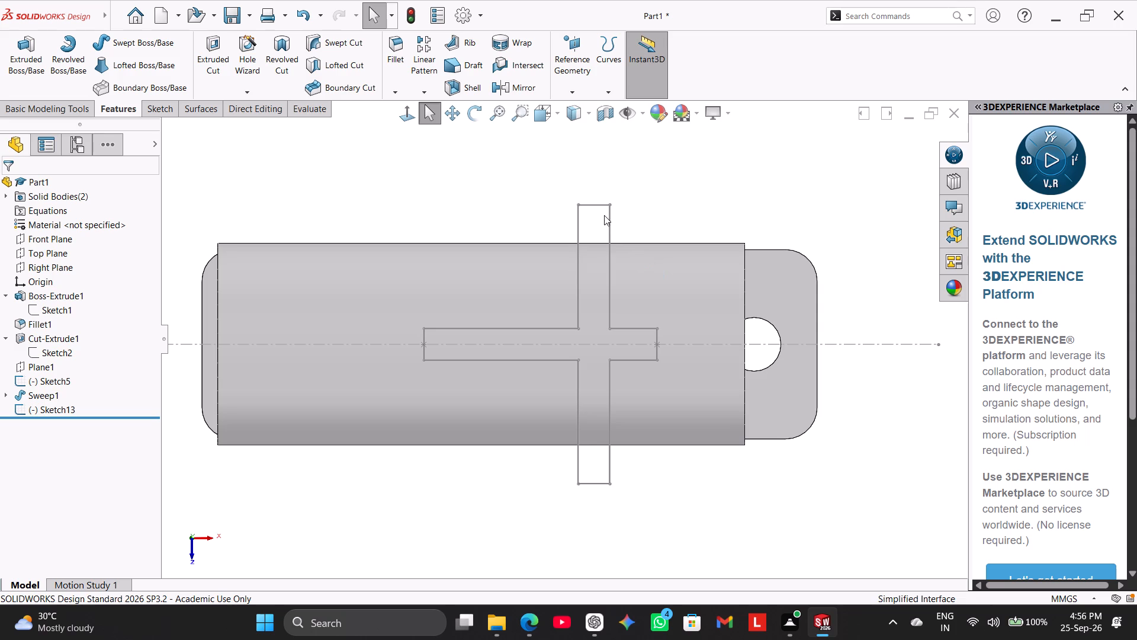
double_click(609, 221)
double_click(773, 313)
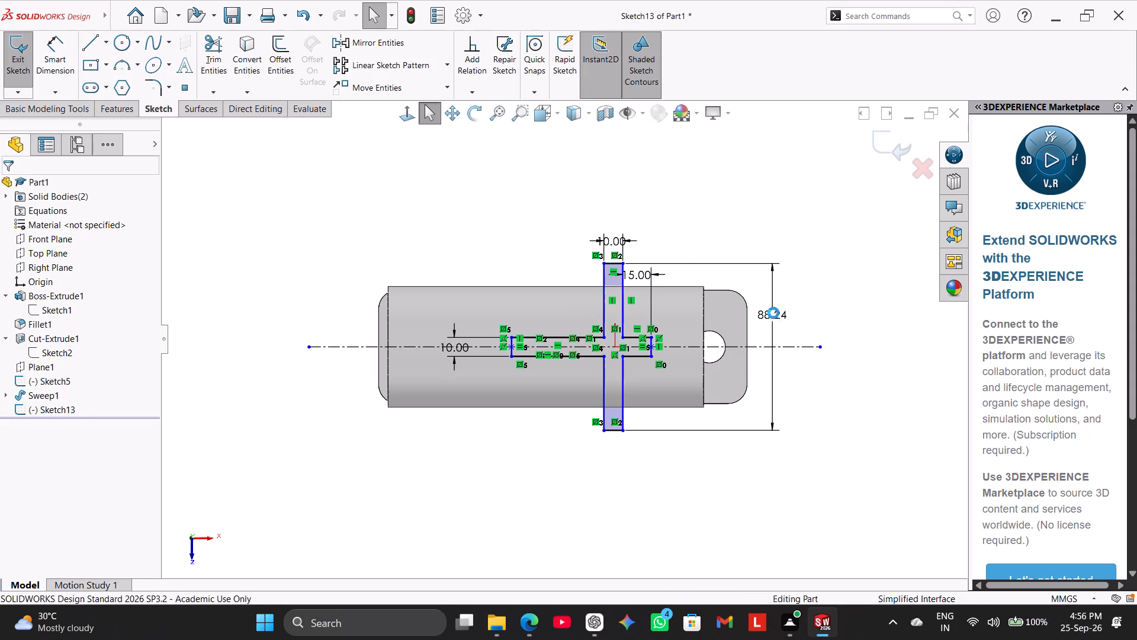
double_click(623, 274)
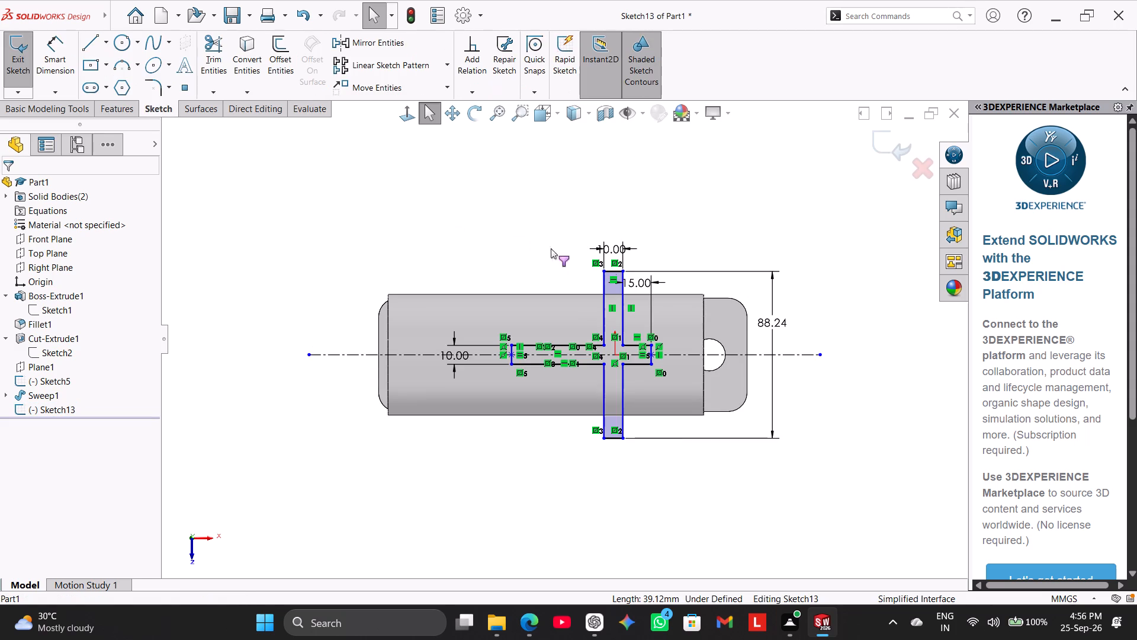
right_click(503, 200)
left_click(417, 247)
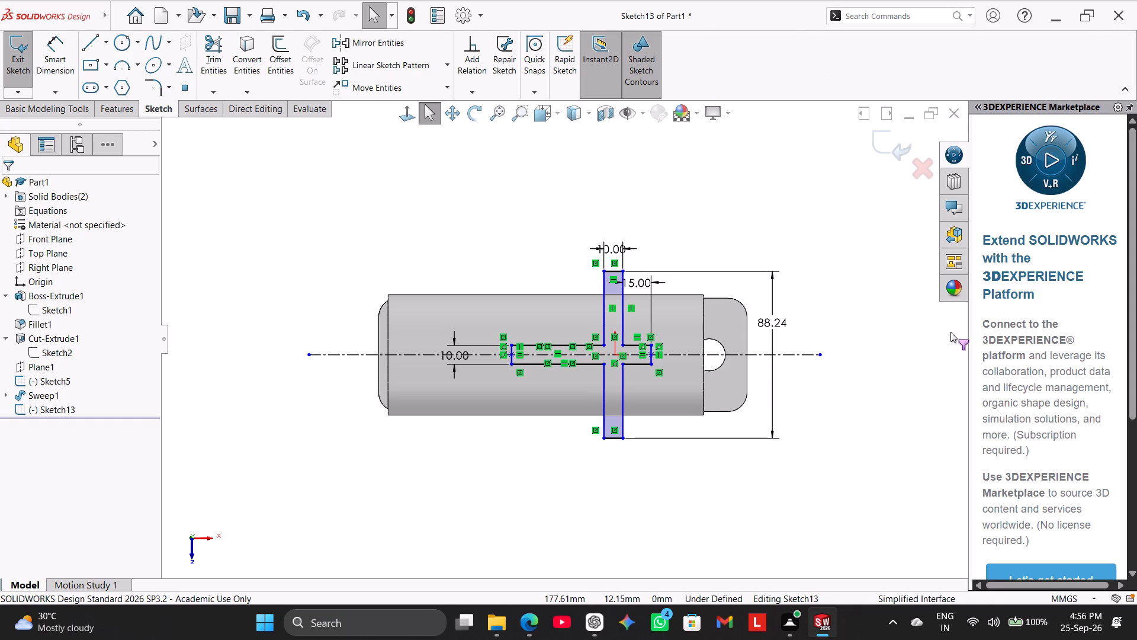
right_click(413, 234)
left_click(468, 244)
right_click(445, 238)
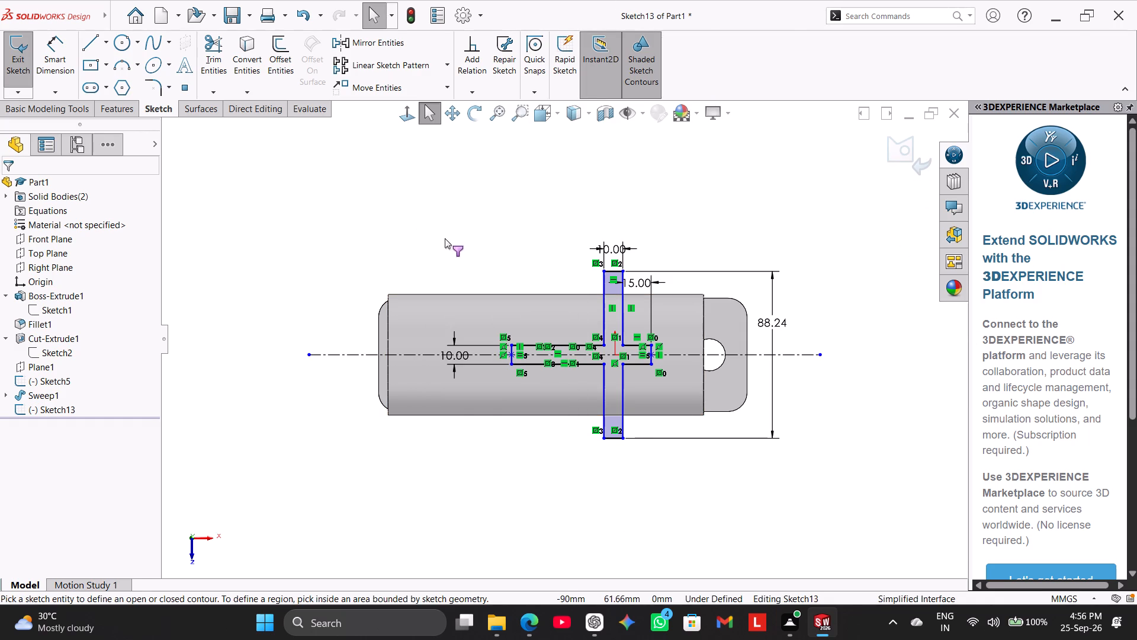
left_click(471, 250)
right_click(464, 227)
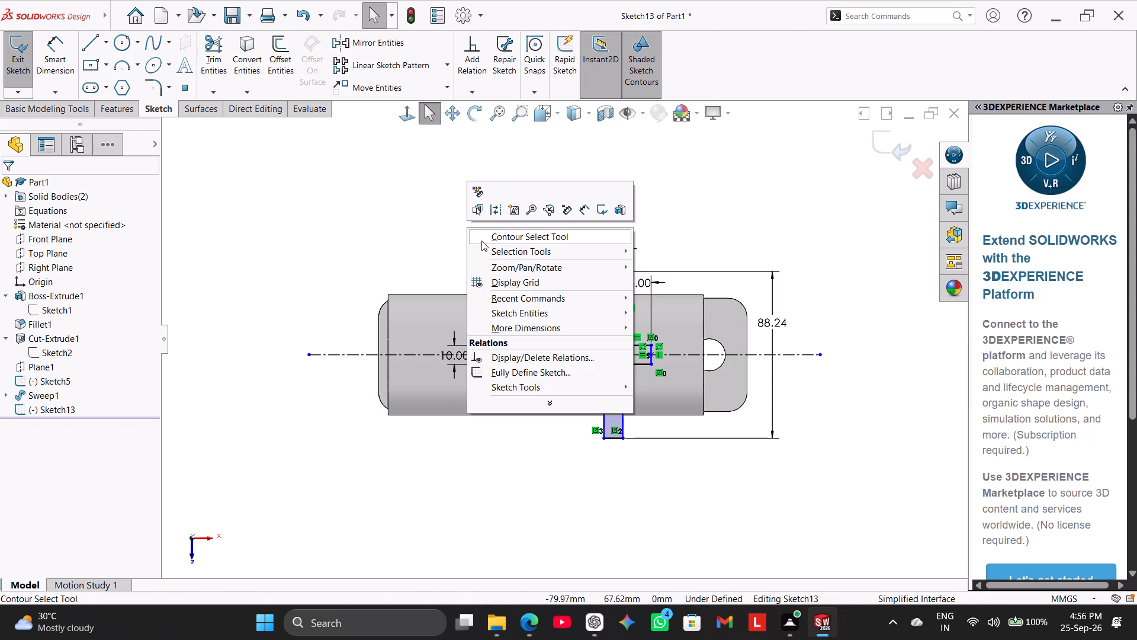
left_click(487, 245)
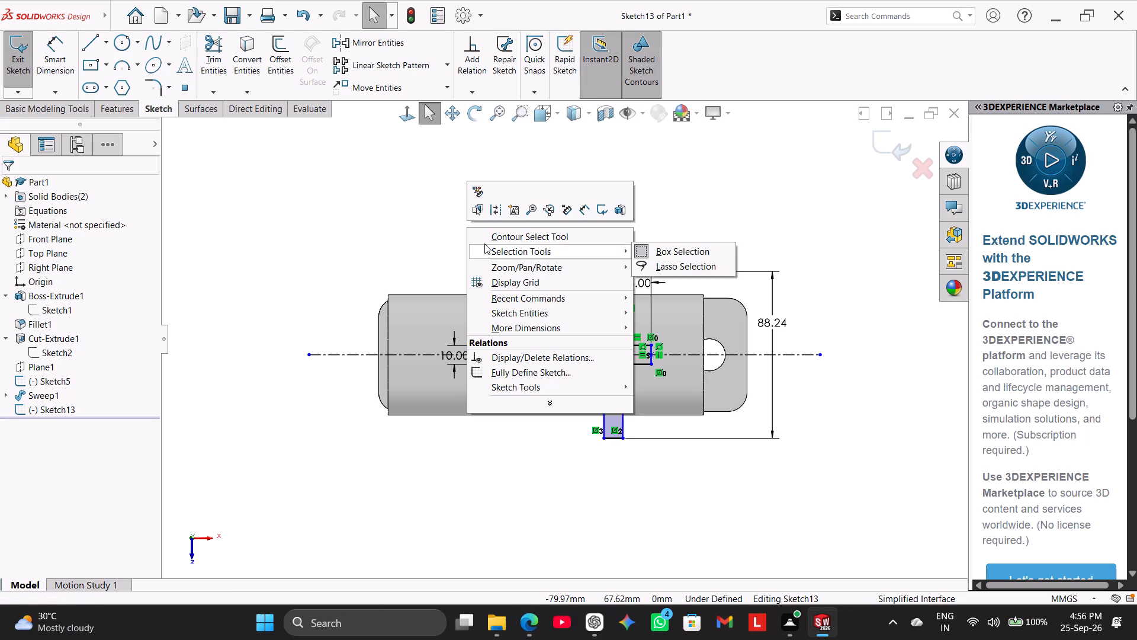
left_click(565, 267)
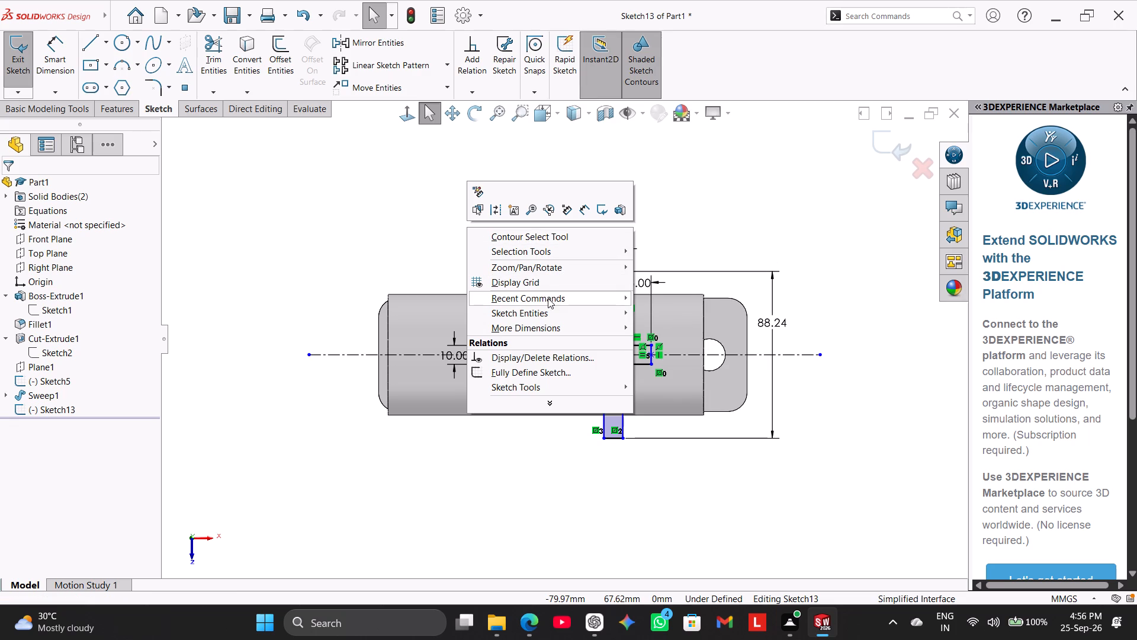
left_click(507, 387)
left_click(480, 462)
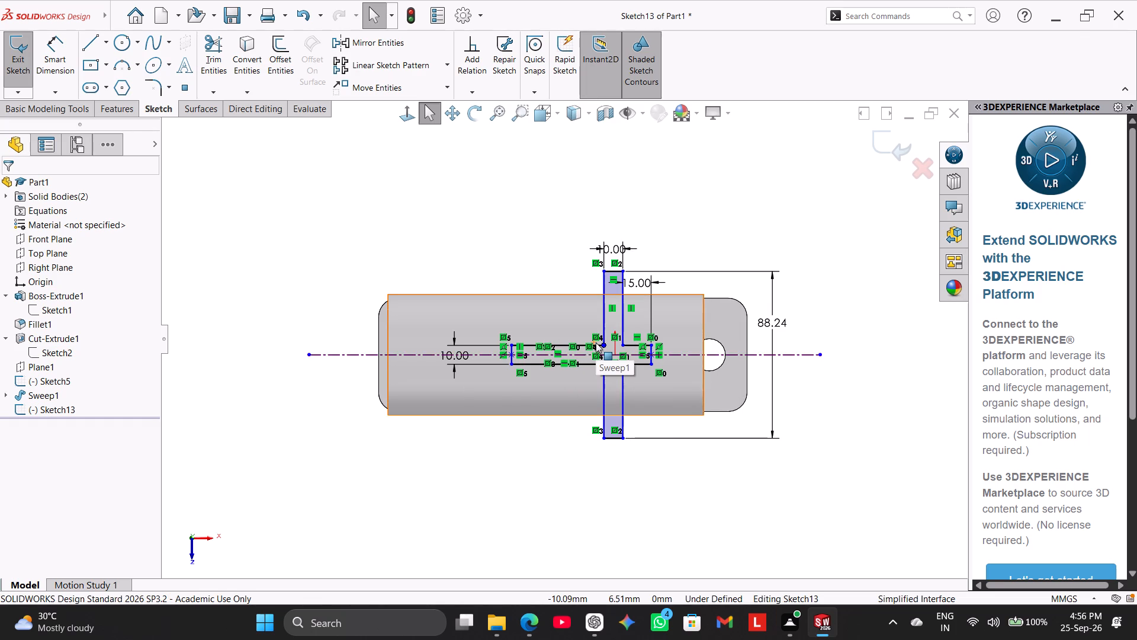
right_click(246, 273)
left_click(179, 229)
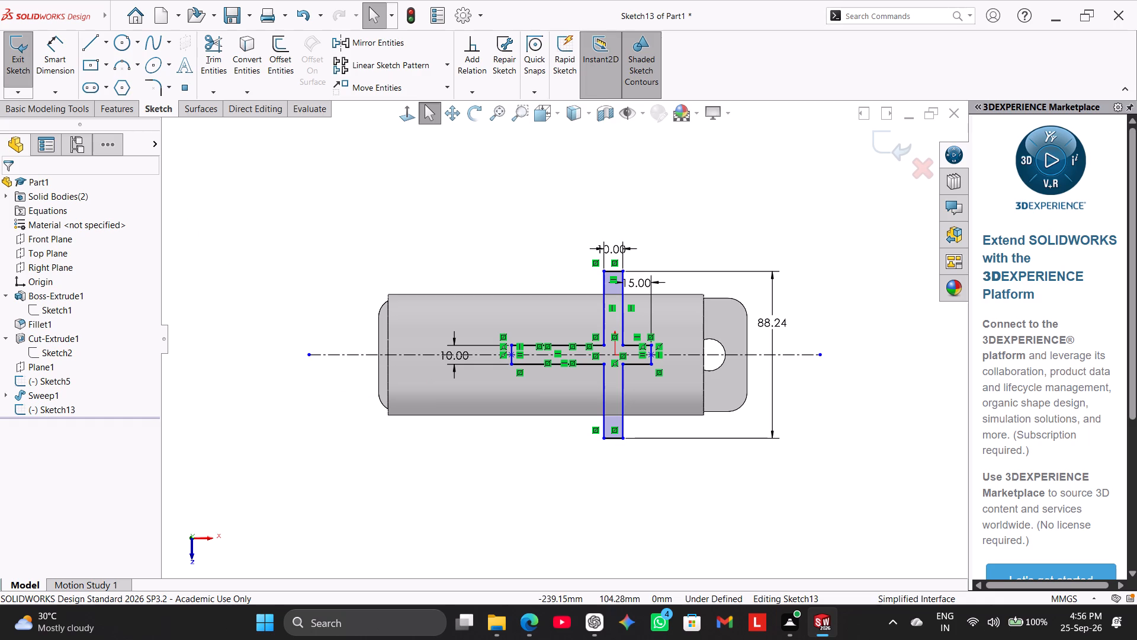
Set the overall length dimension of the cross's transverse bar to 48 mm.
left_click(75, 66)
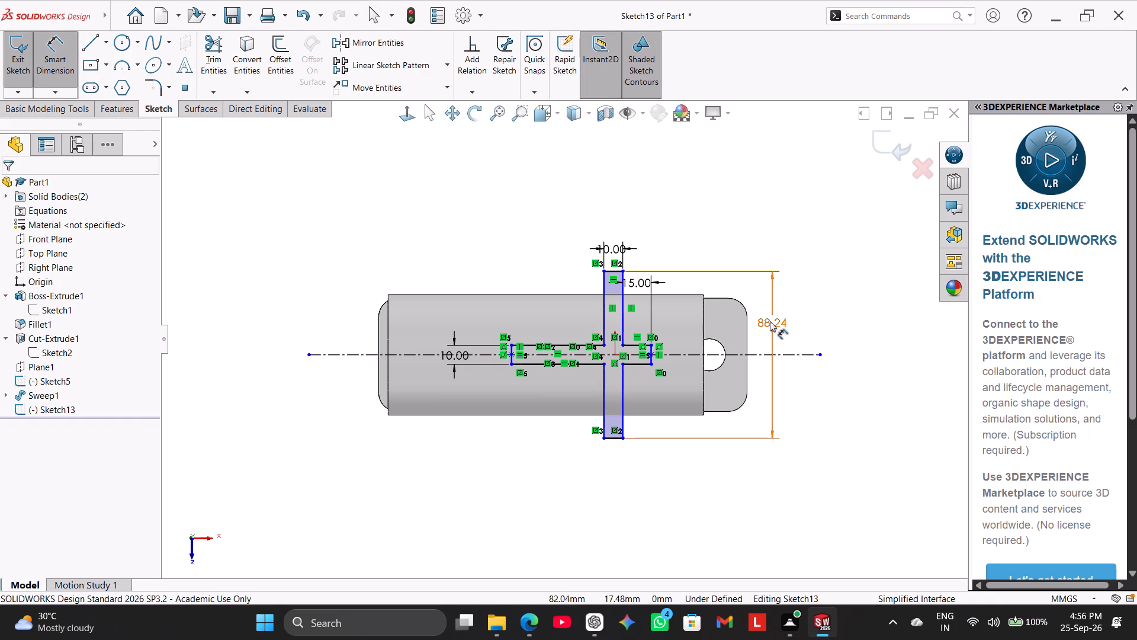
double_click(770, 321)
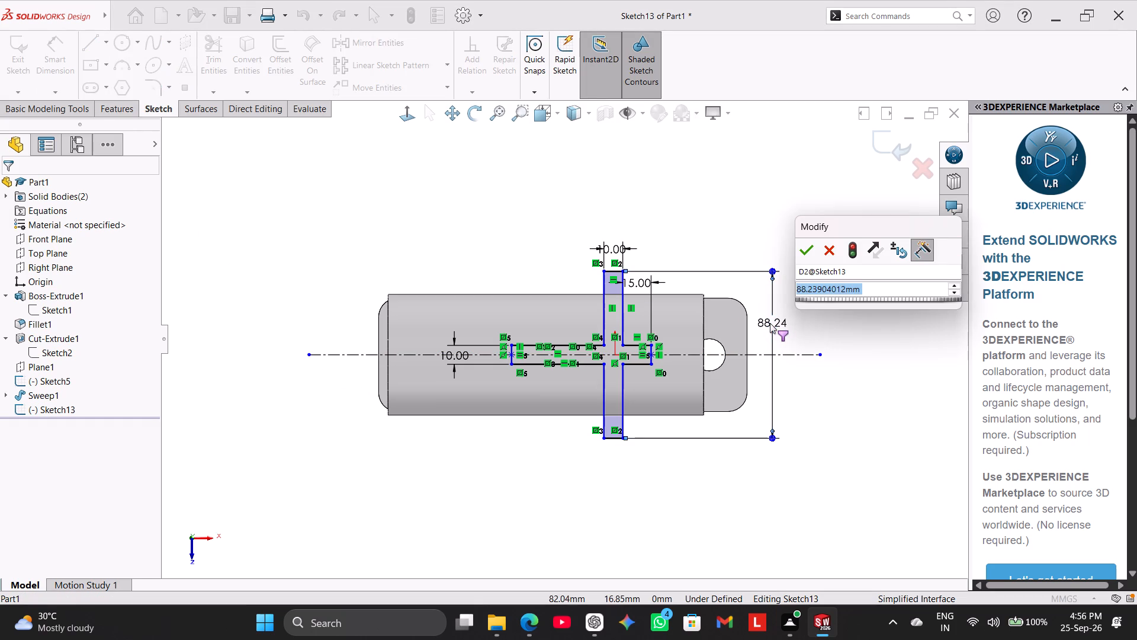
type("48")
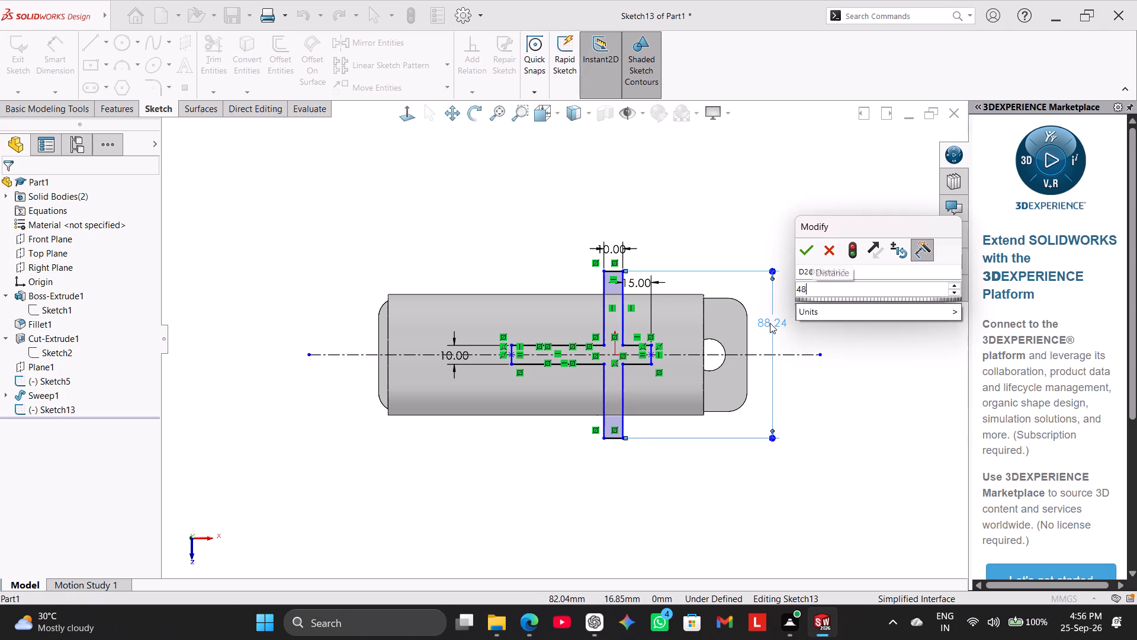
key("Return")
key("Return")
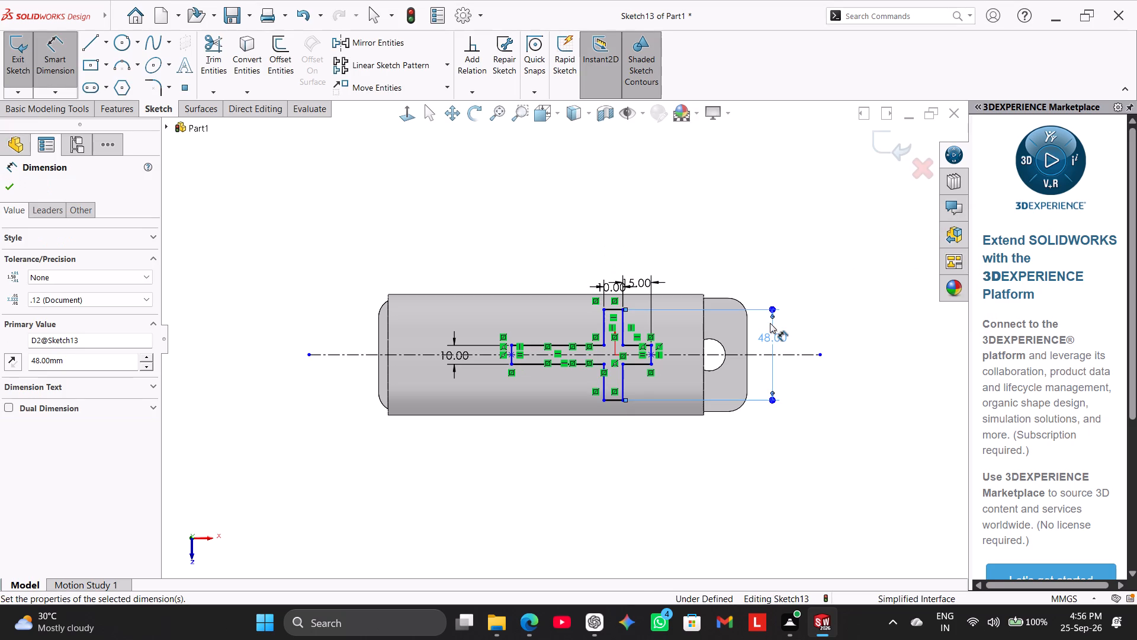
right_click(660, 177)
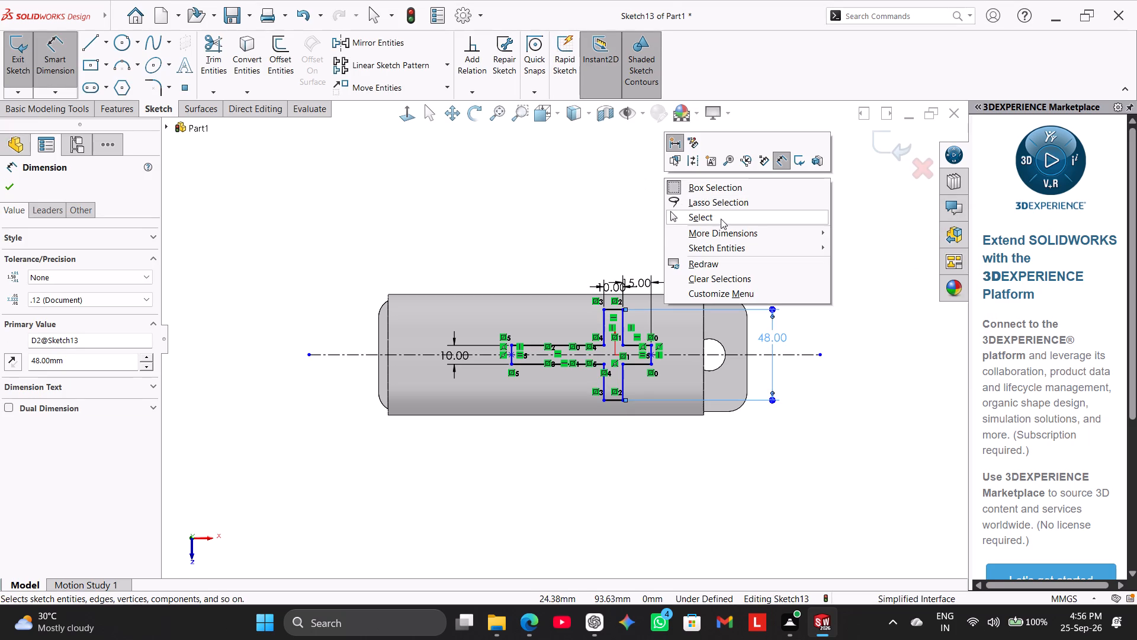
left_click_drag(721, 219, 725, 228)
left_click(741, 216)
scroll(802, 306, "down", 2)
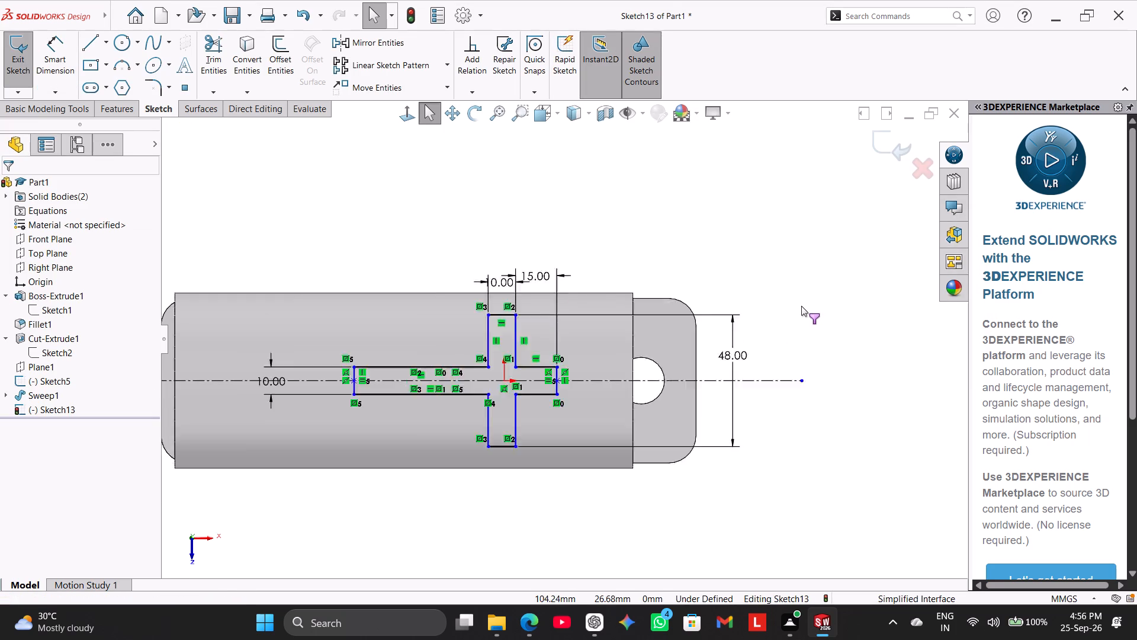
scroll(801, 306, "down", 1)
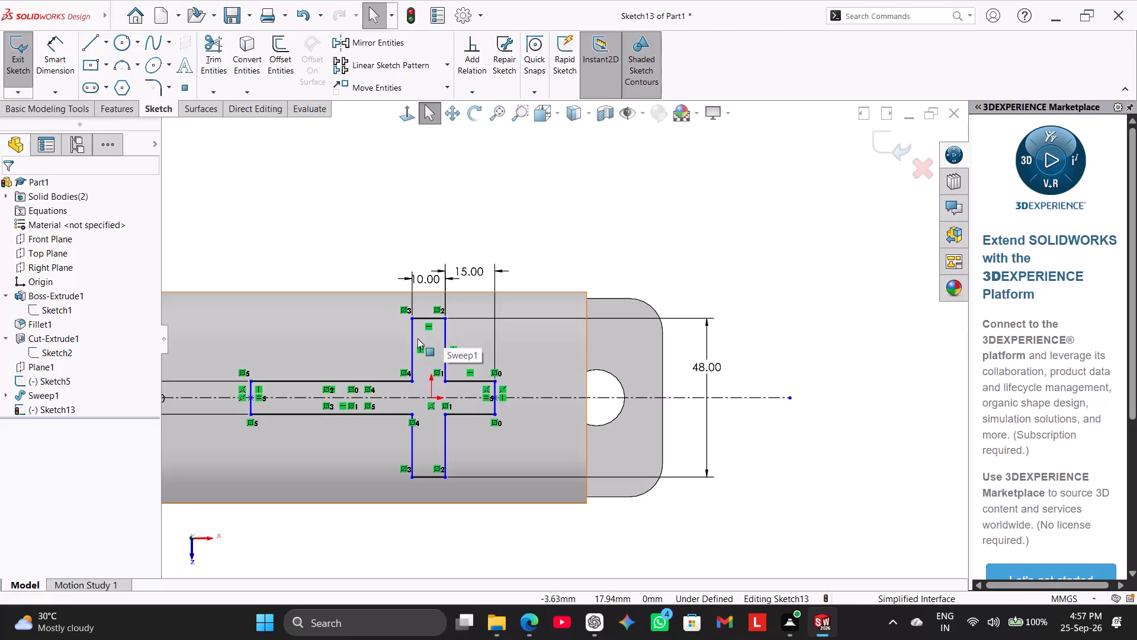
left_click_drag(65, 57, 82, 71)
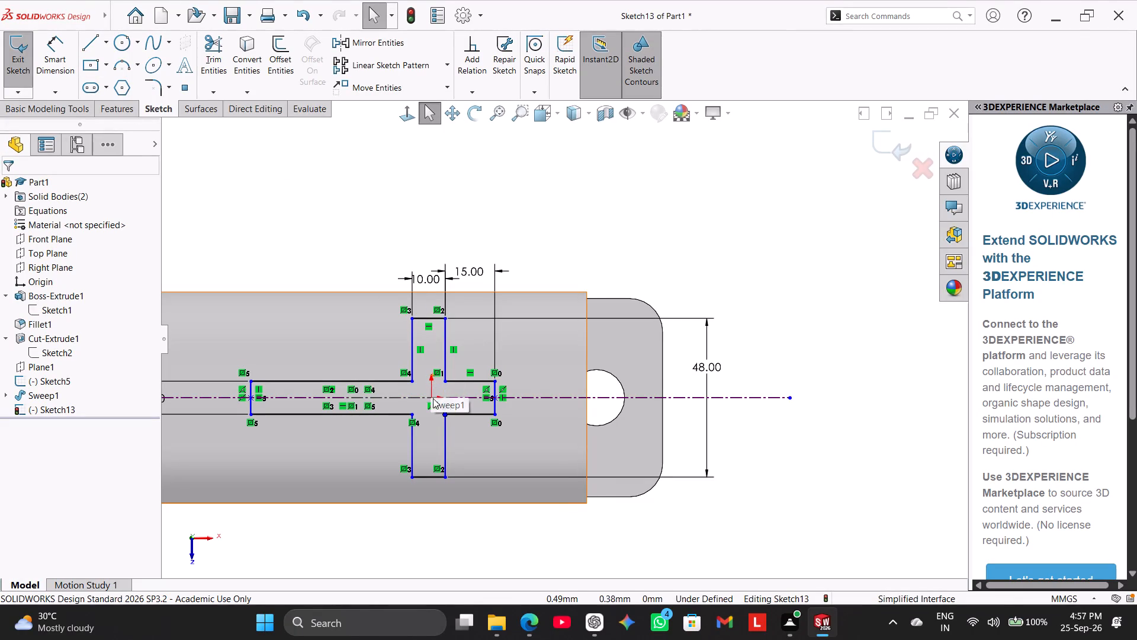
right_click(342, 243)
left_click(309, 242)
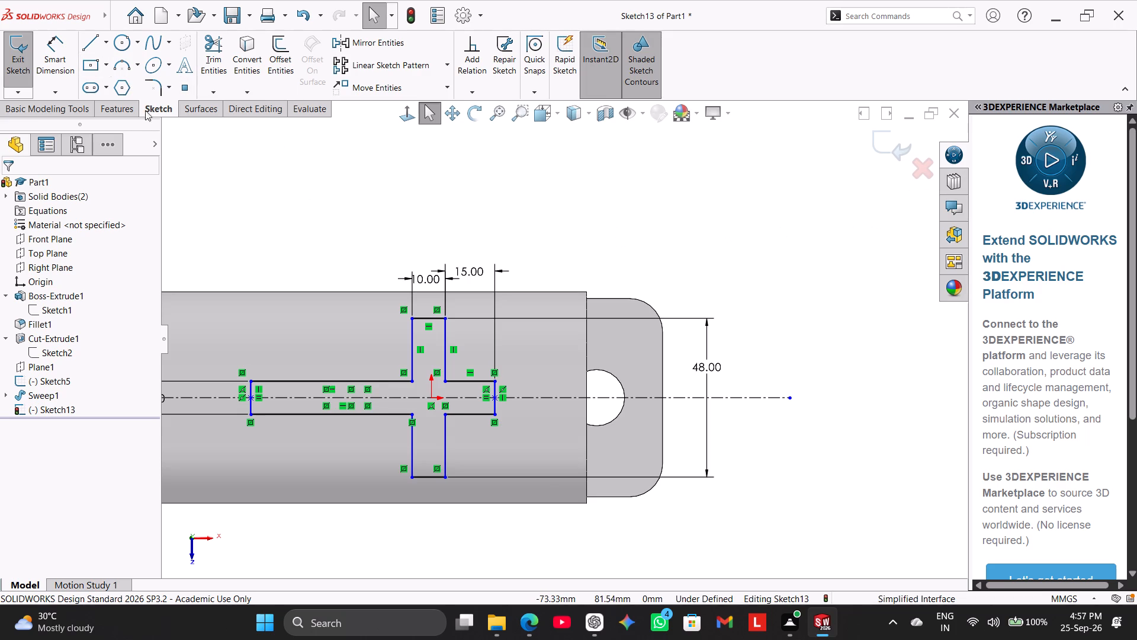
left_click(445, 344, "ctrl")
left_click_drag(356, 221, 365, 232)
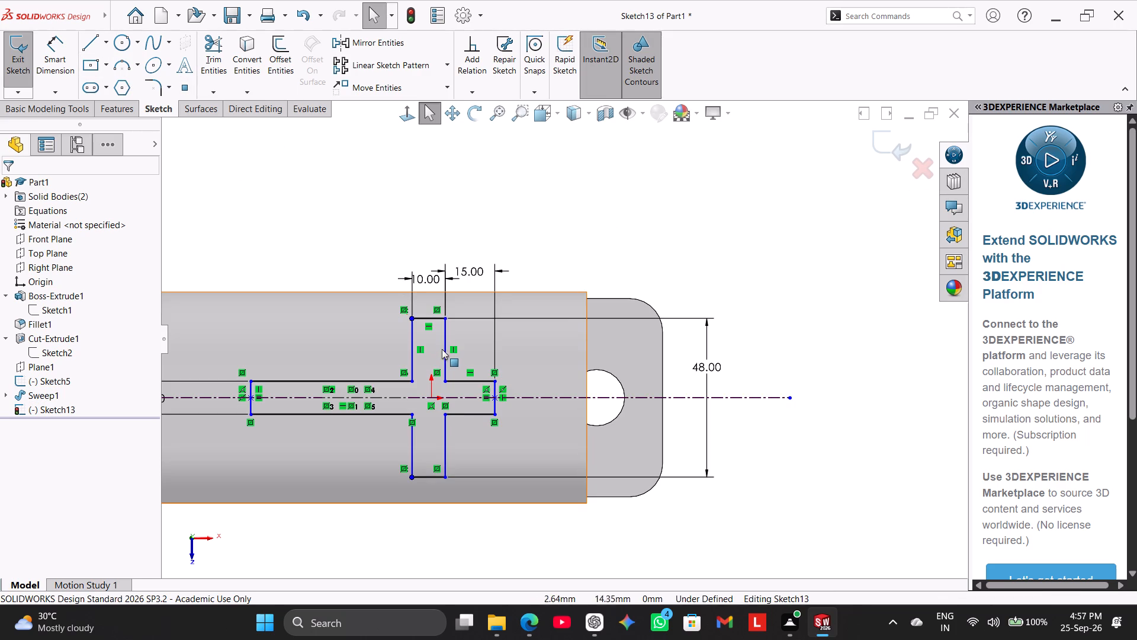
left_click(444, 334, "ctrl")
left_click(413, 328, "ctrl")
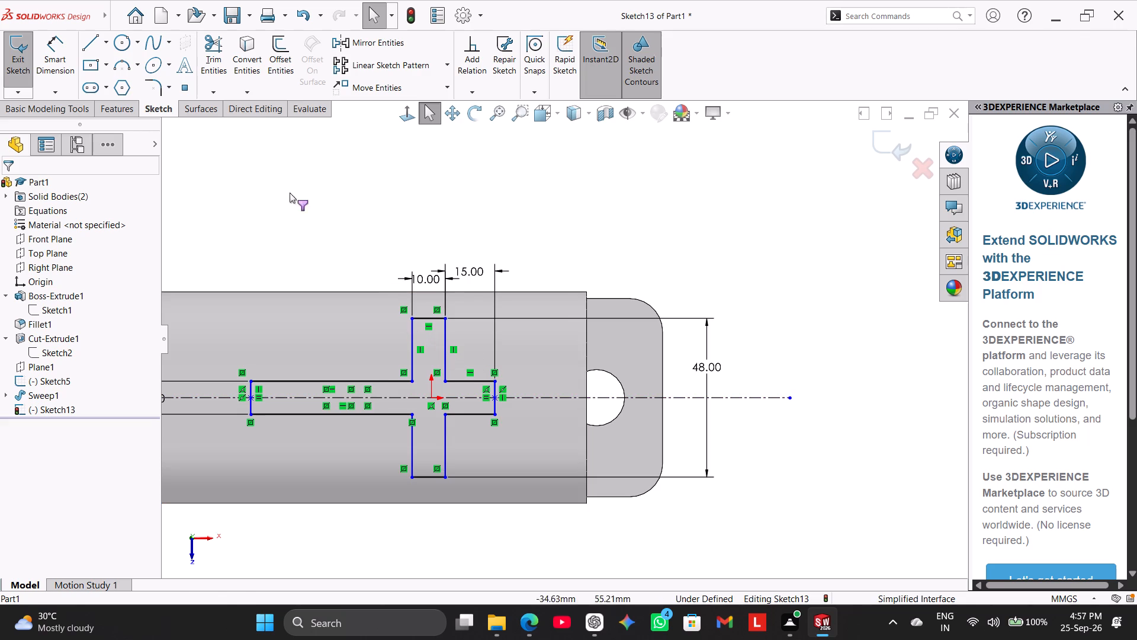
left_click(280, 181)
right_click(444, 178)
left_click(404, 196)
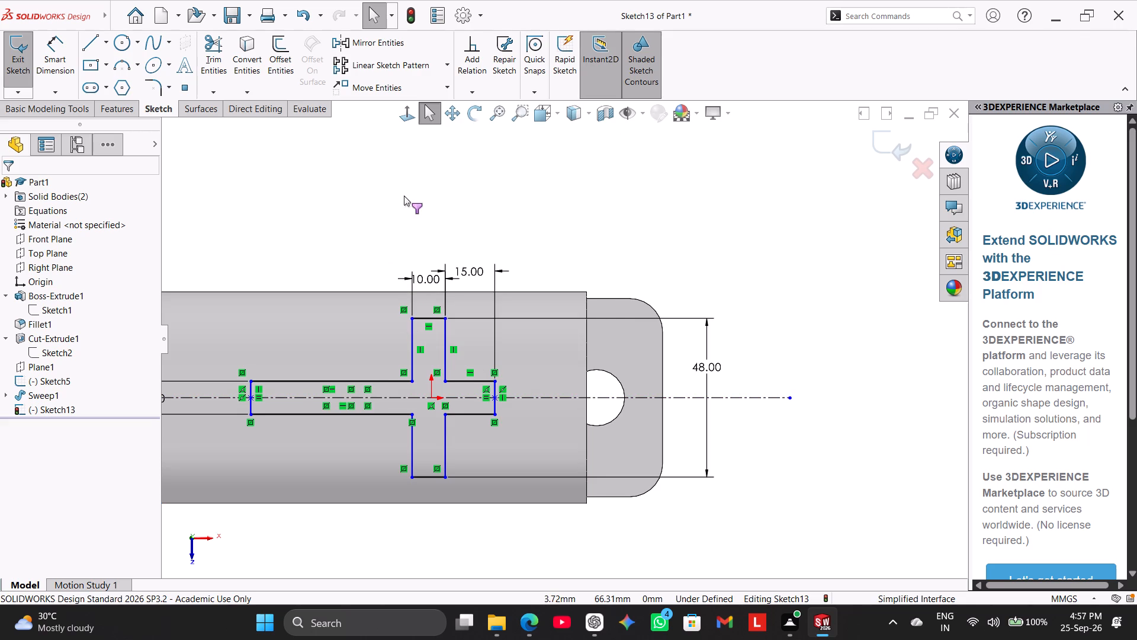
Save the part file using Save As.
left_click(246, 21)
left_click(261, 55)
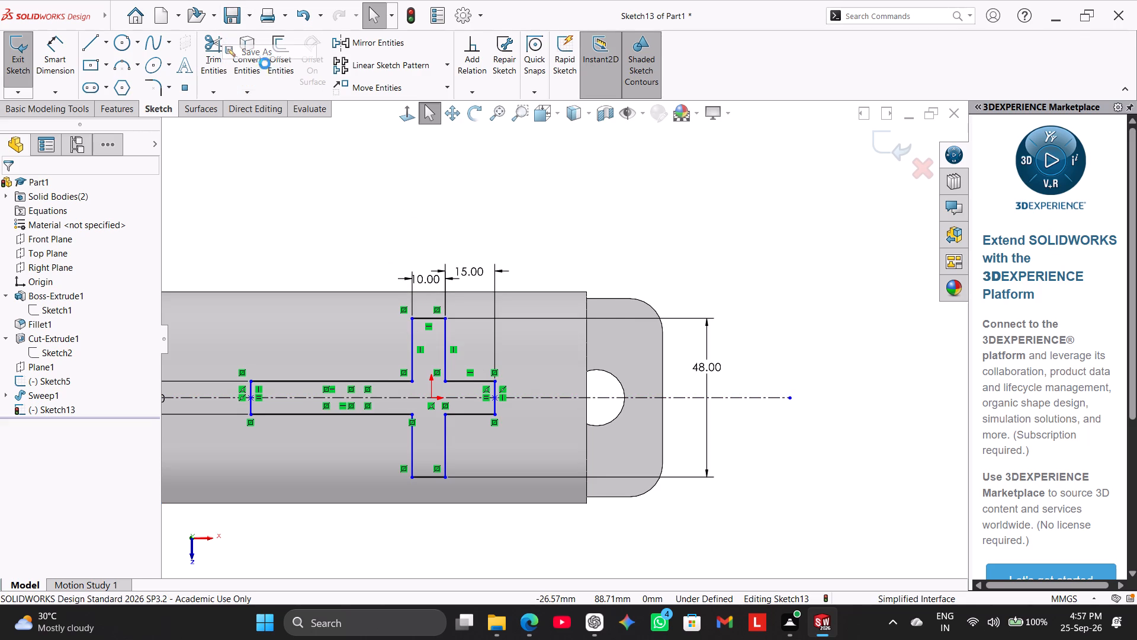
left_click(772, 432)
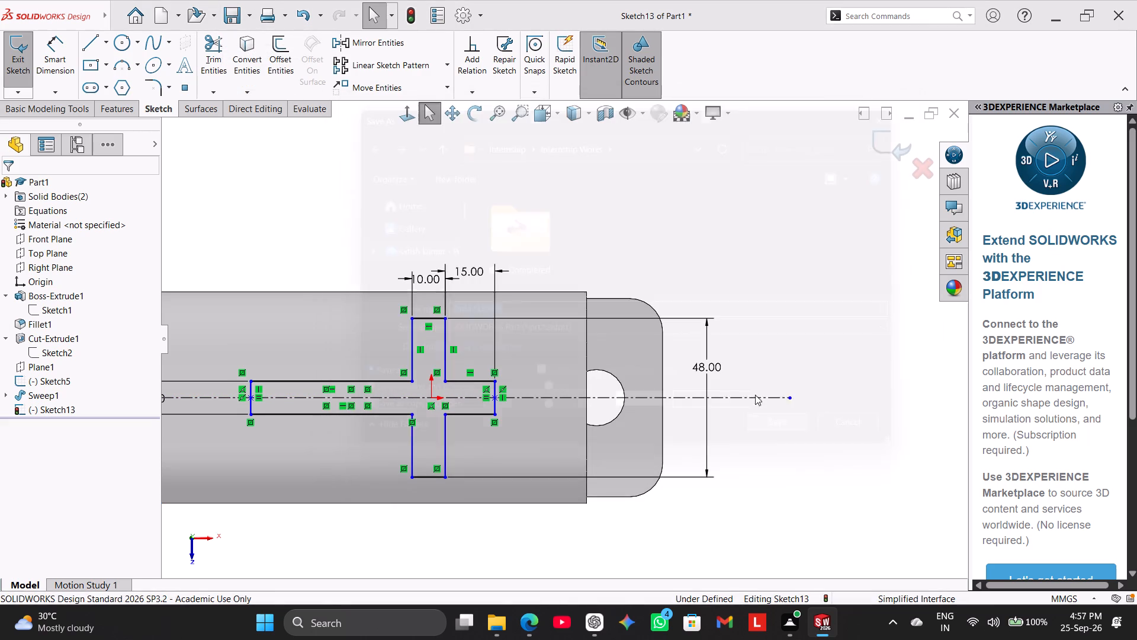
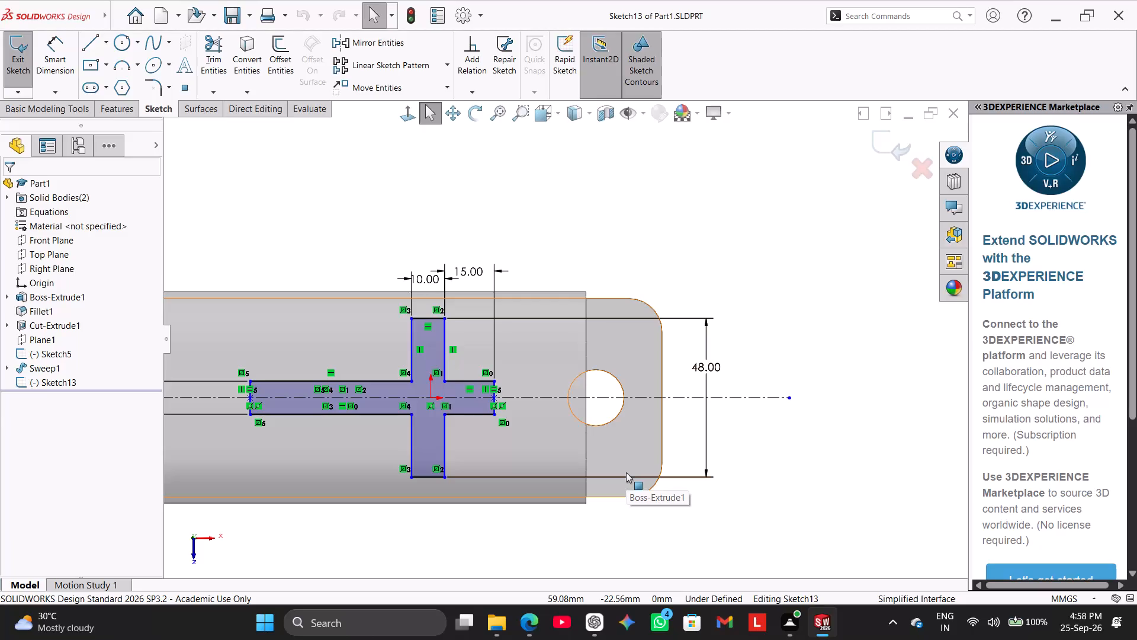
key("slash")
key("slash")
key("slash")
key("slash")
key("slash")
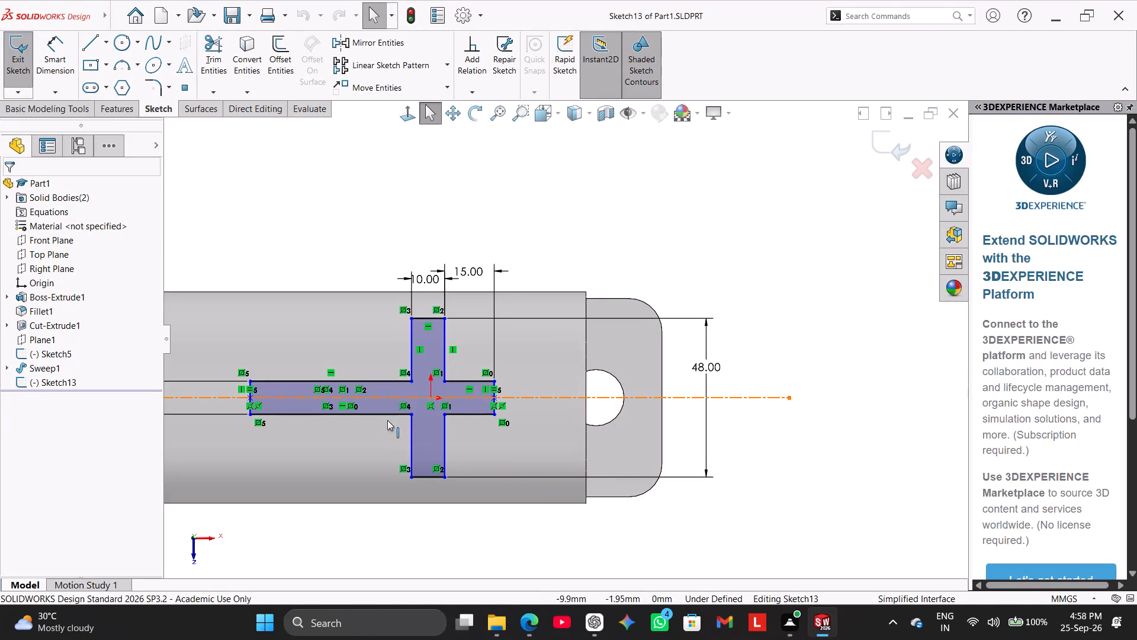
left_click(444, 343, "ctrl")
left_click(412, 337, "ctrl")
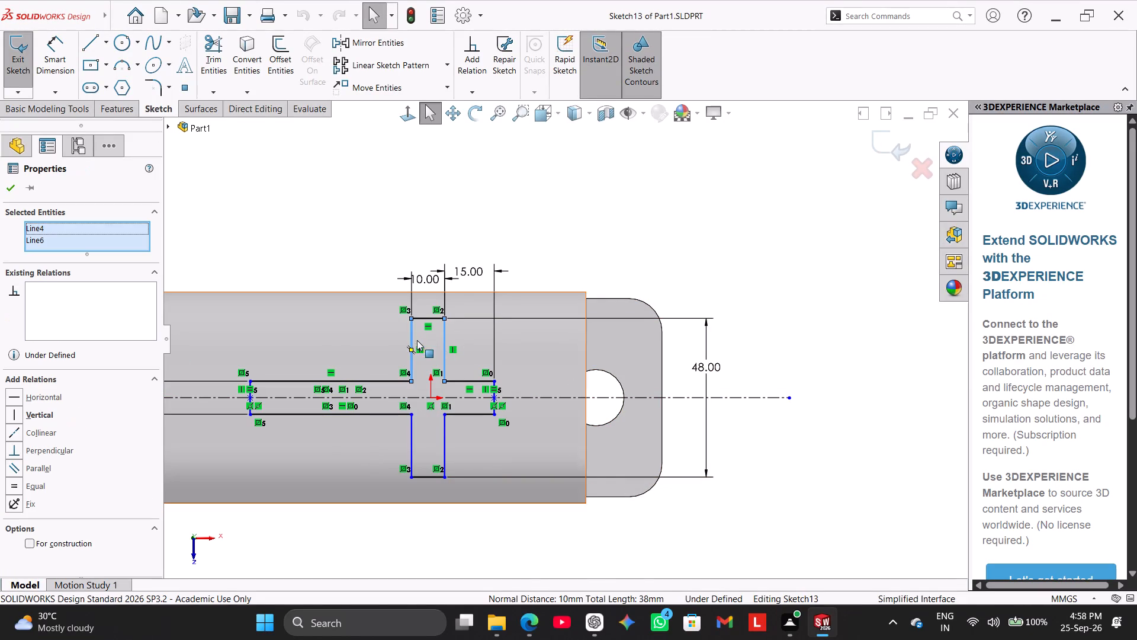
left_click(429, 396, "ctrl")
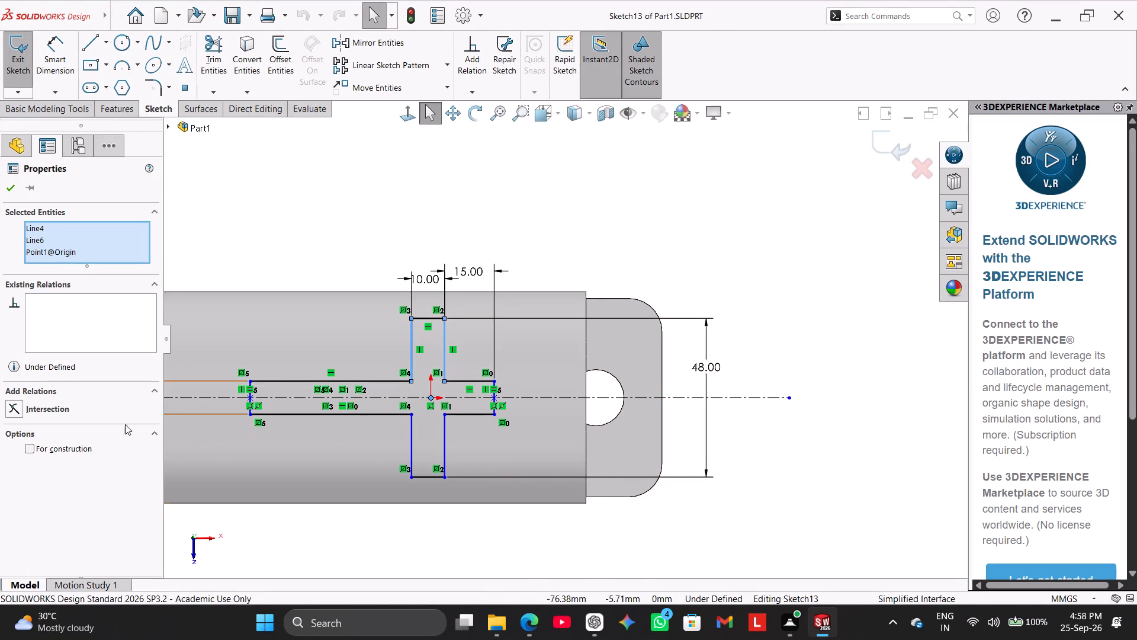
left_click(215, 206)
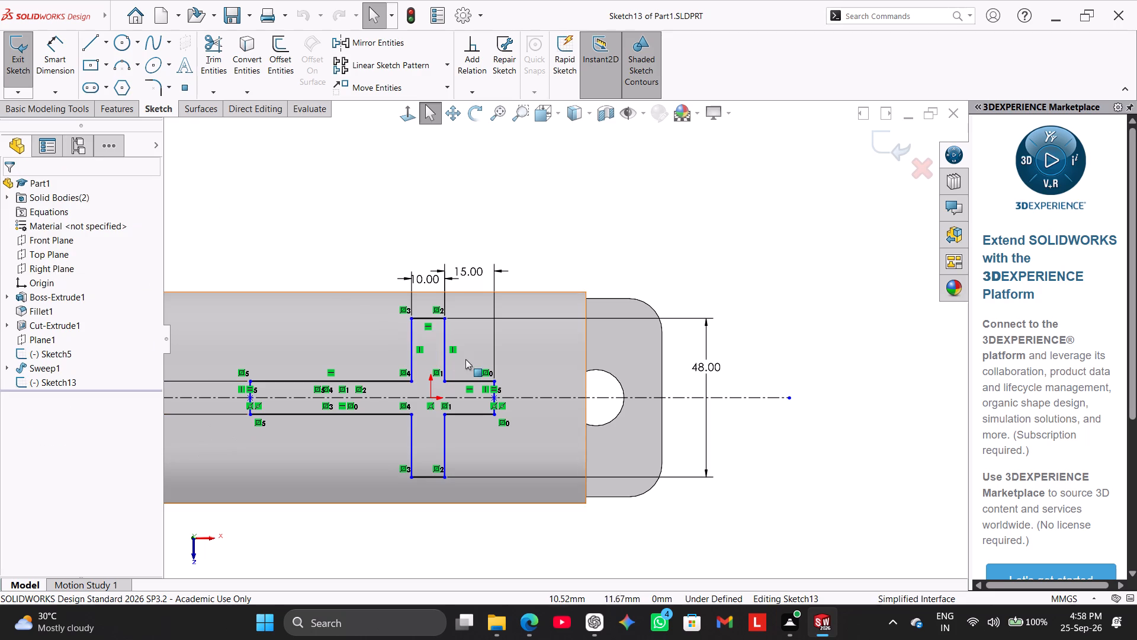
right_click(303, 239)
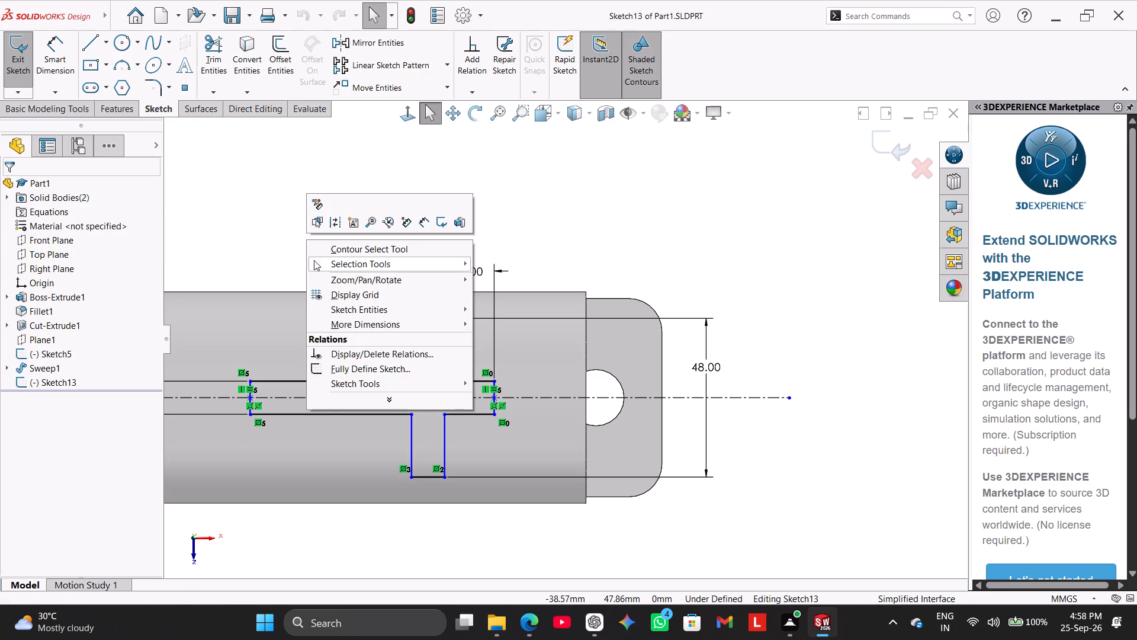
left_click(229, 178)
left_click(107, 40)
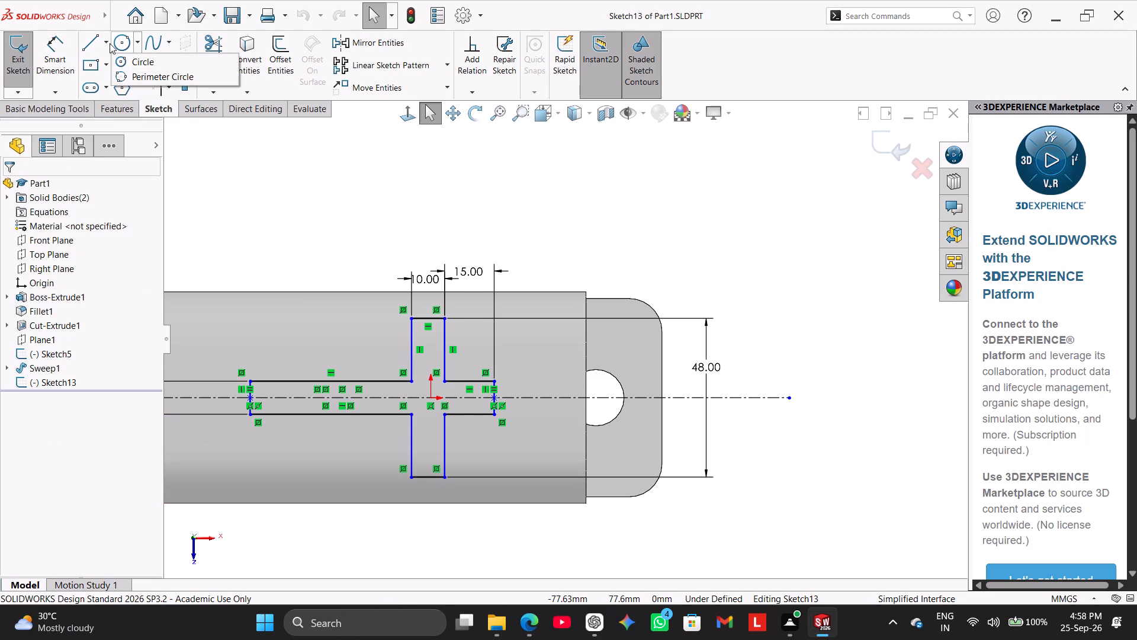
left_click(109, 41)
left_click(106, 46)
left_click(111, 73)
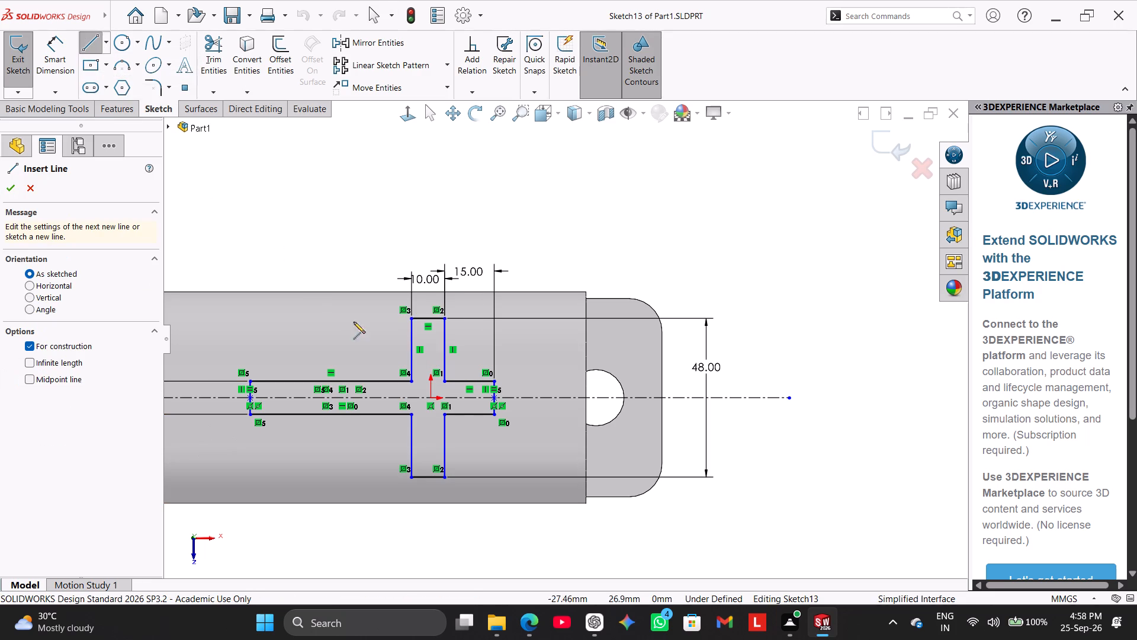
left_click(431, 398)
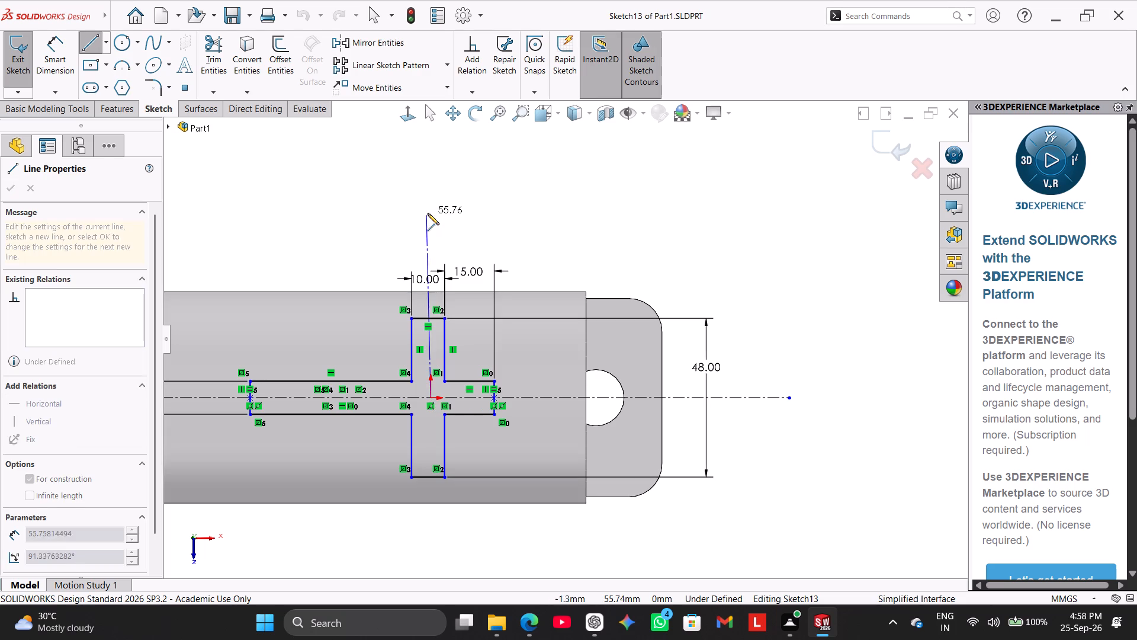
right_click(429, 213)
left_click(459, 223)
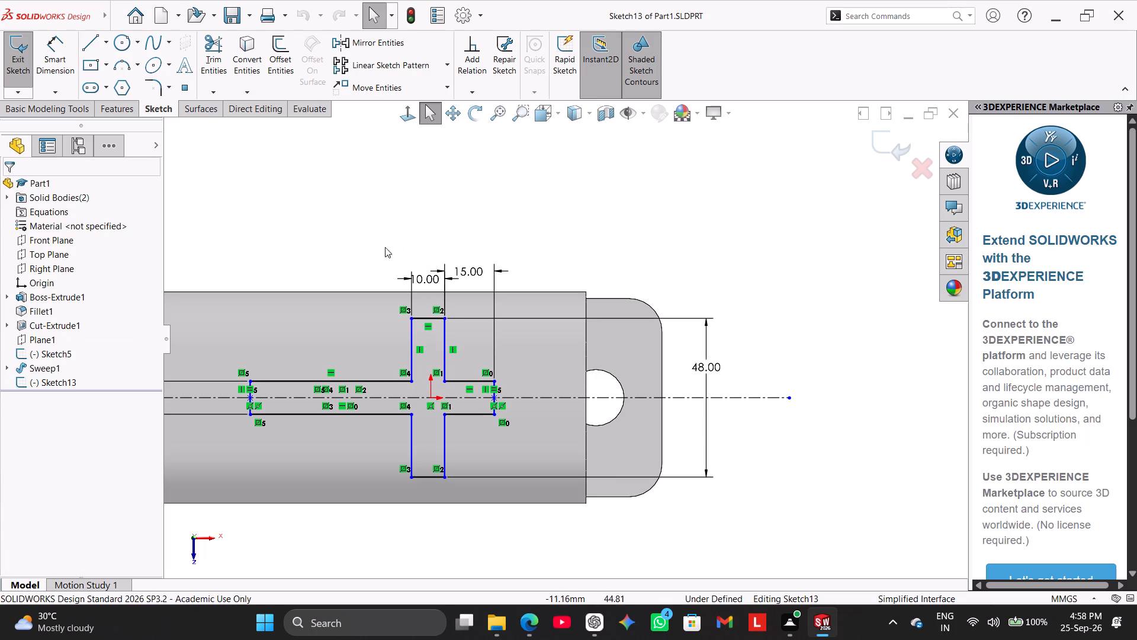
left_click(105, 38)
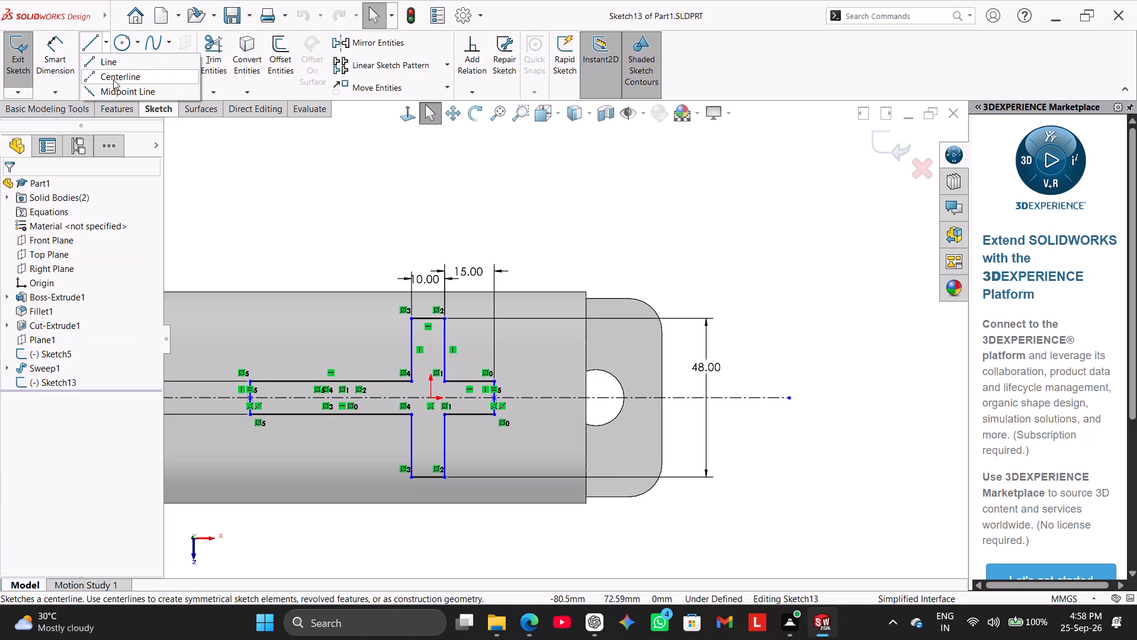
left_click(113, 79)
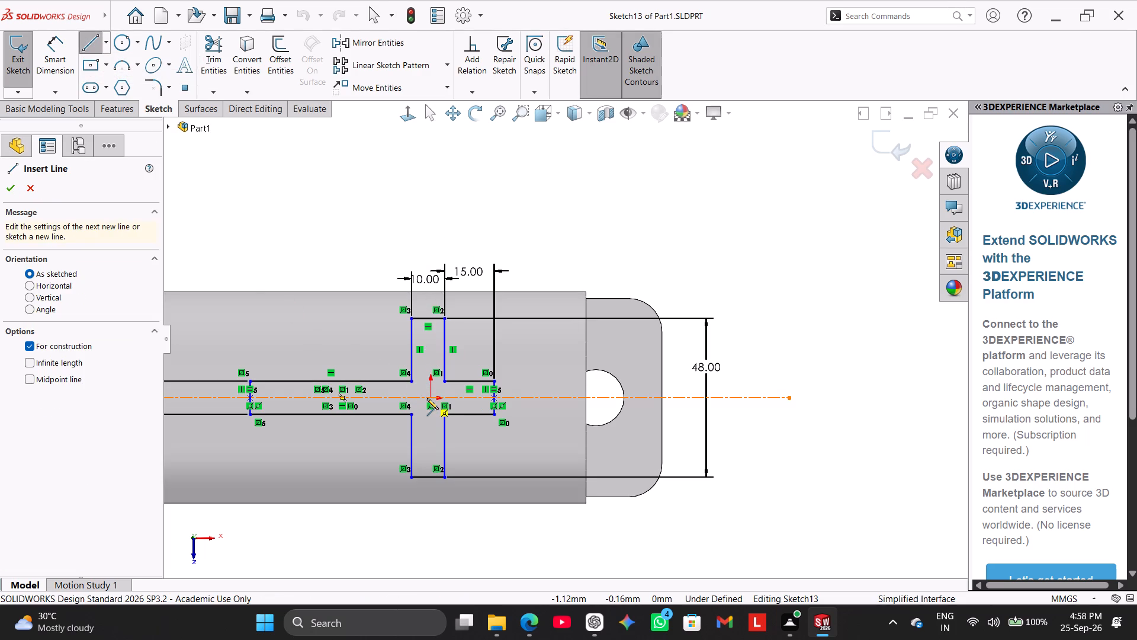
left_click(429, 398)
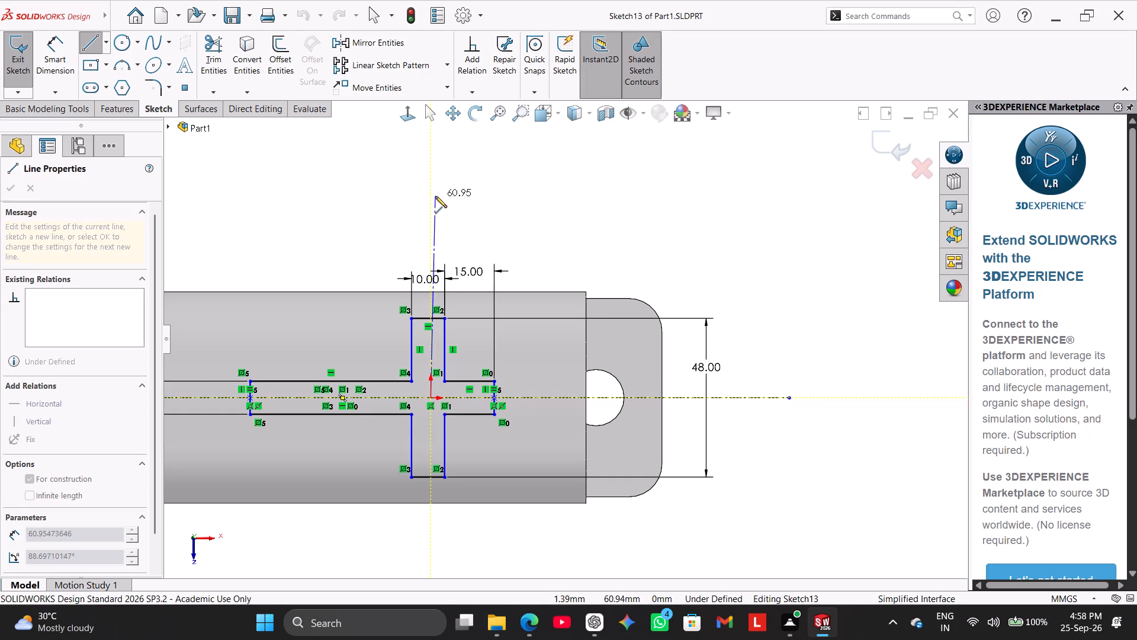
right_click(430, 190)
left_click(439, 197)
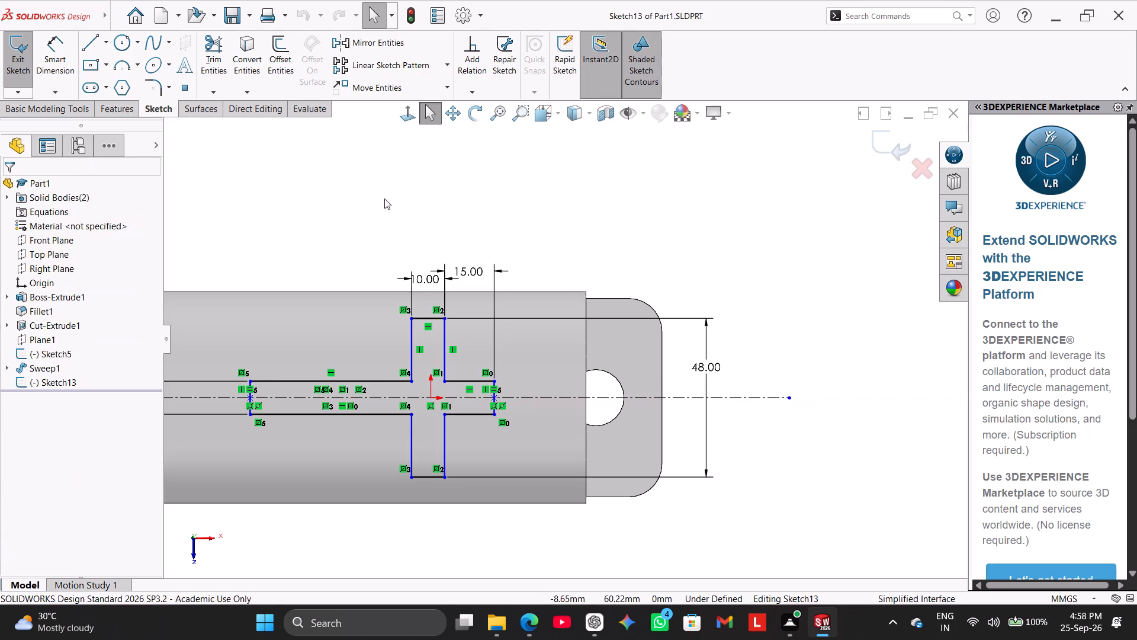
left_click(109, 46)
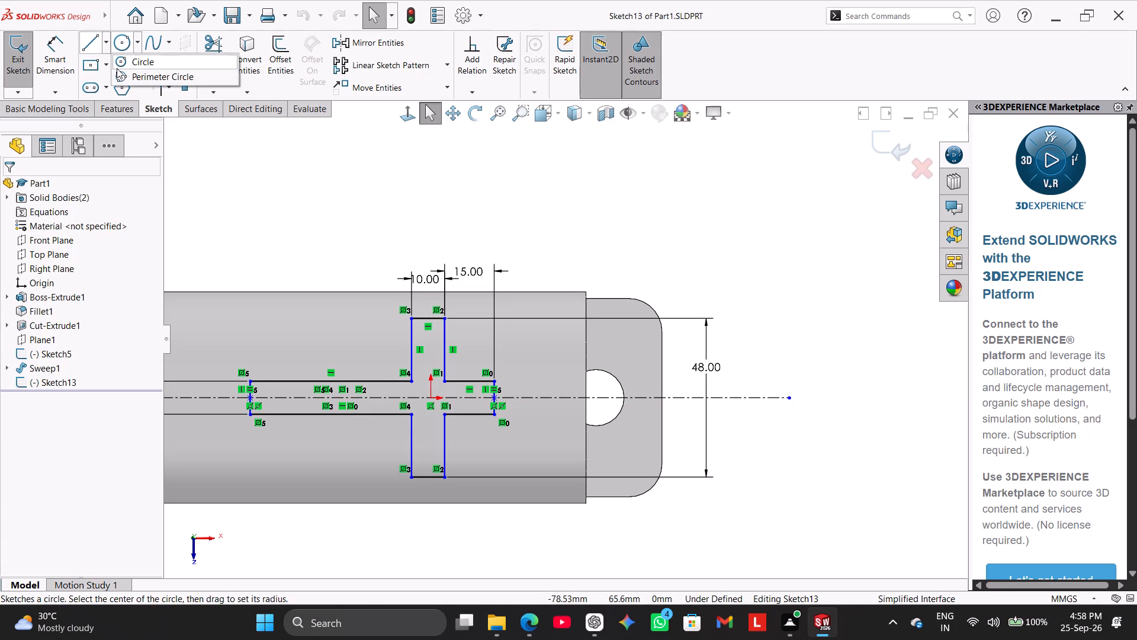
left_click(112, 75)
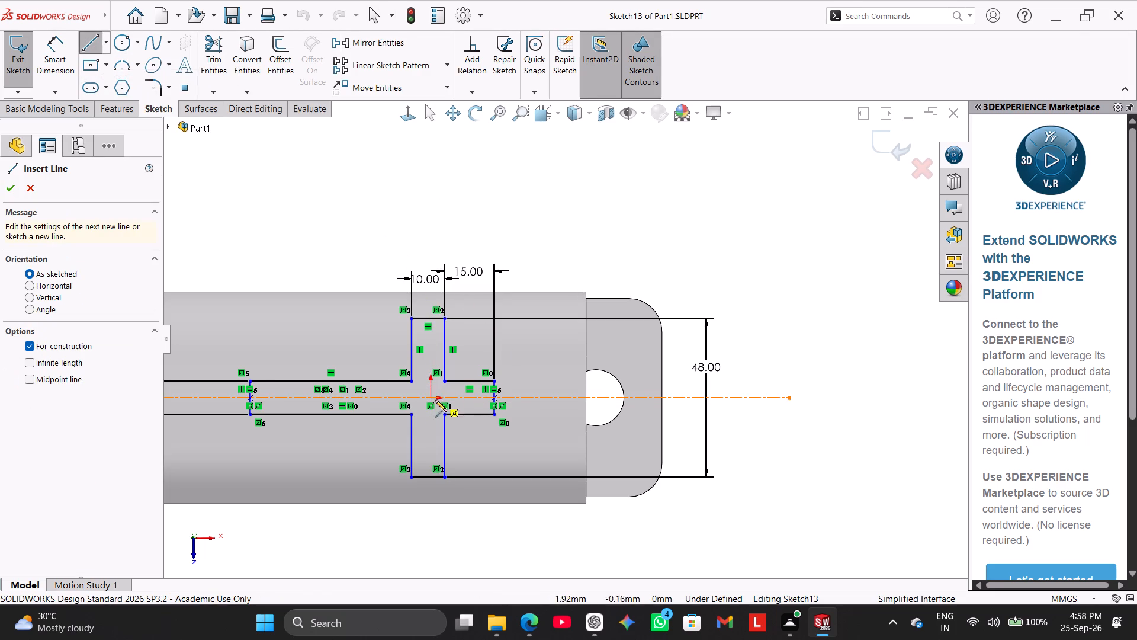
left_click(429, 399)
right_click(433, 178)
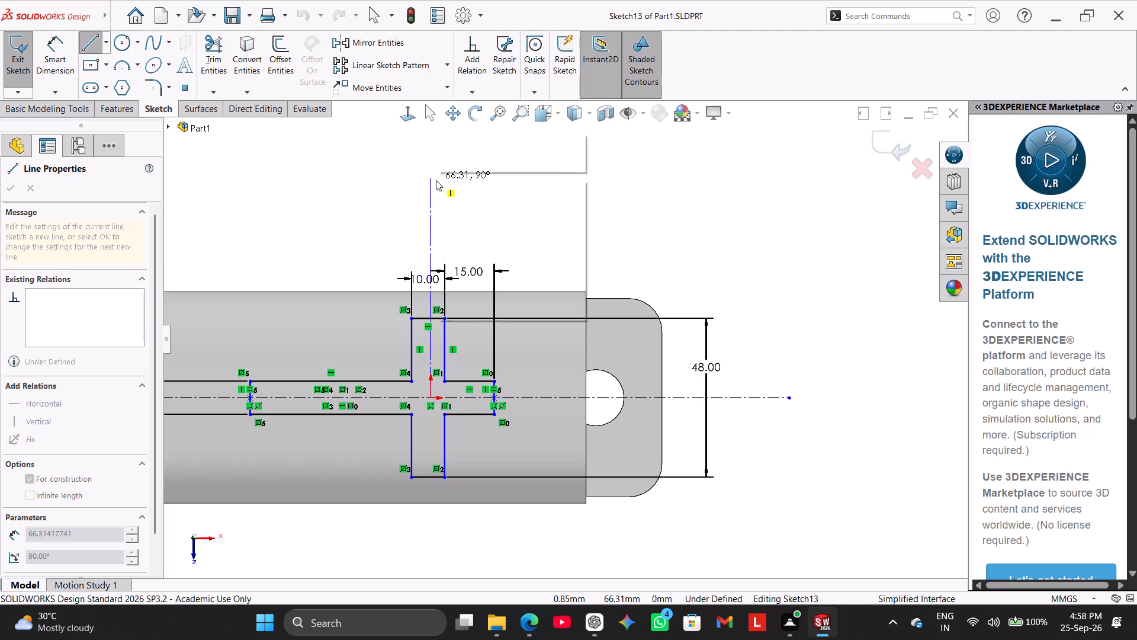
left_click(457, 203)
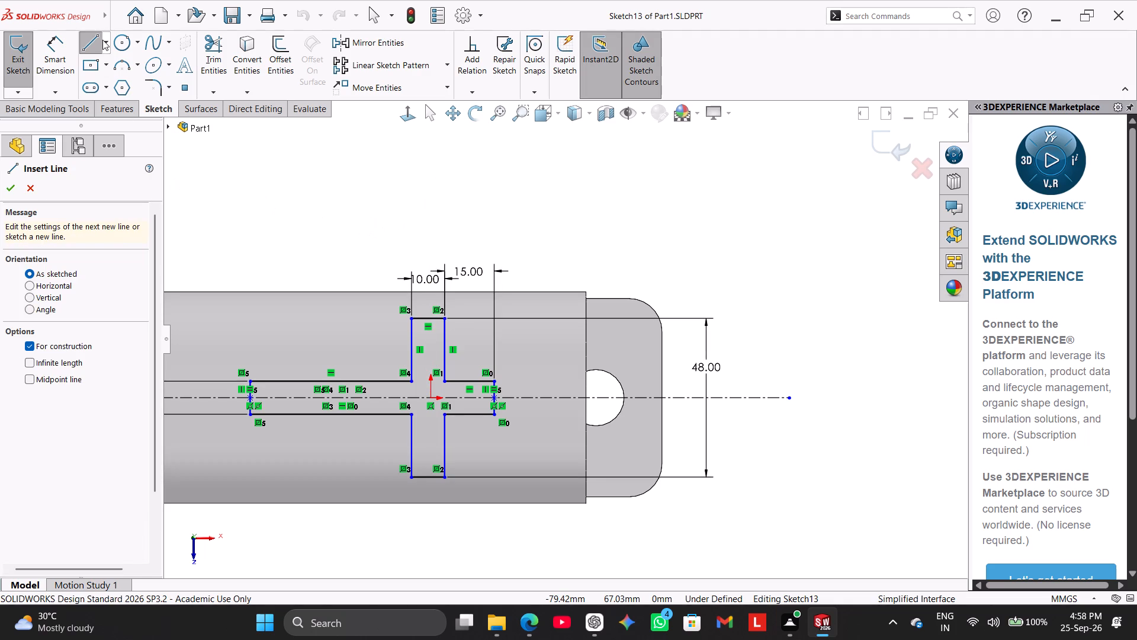
Draw a centerline about 56 mm long from the origin up past the cross's transverse bar and make it vertical.
left_click(108, 45)
left_click(126, 82)
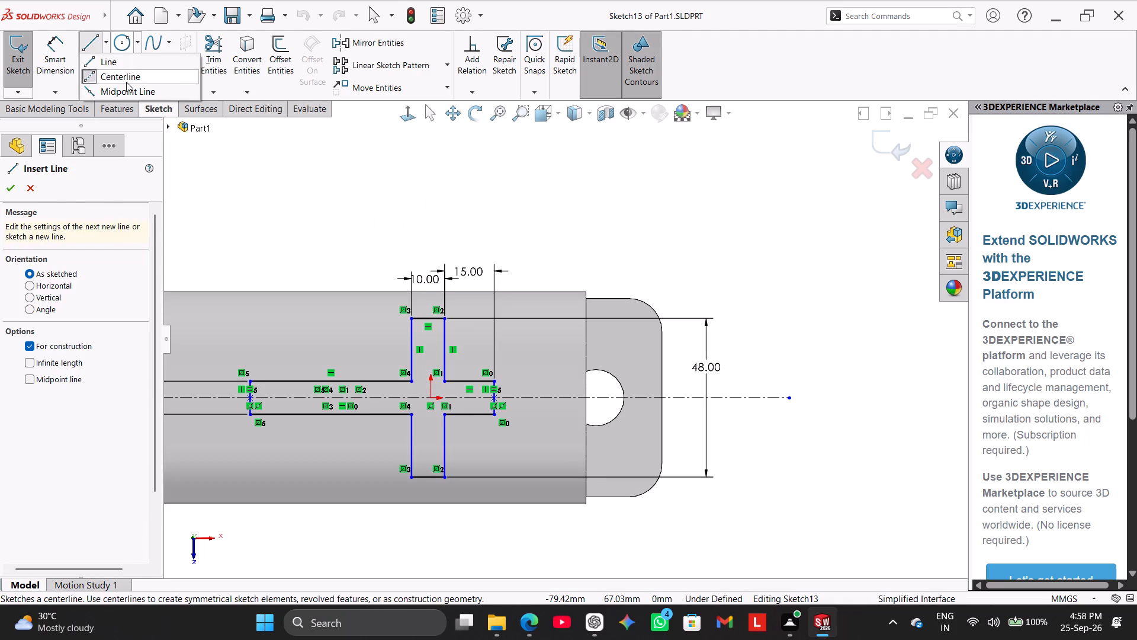
left_click(107, 46)
left_click(118, 76)
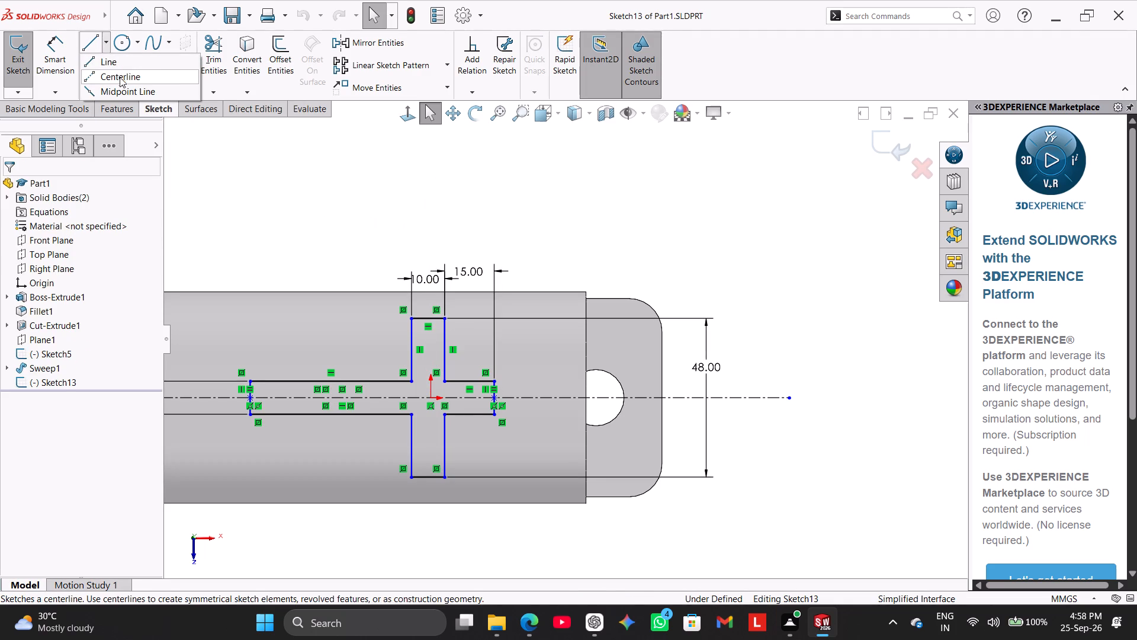
left_click(432, 396)
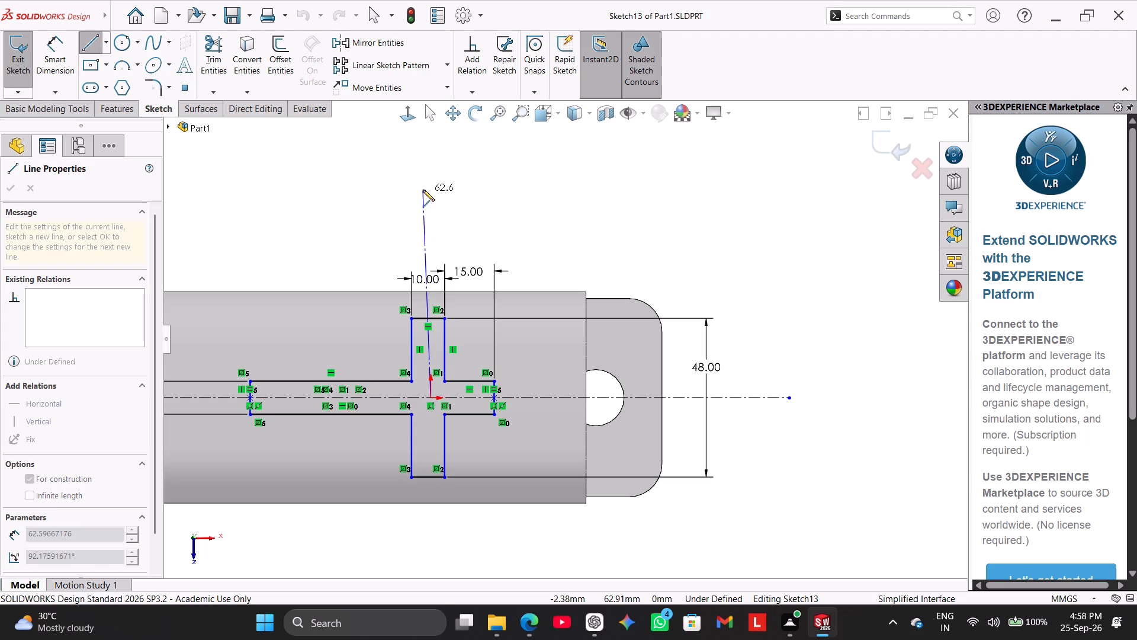
right_click(429, 190)
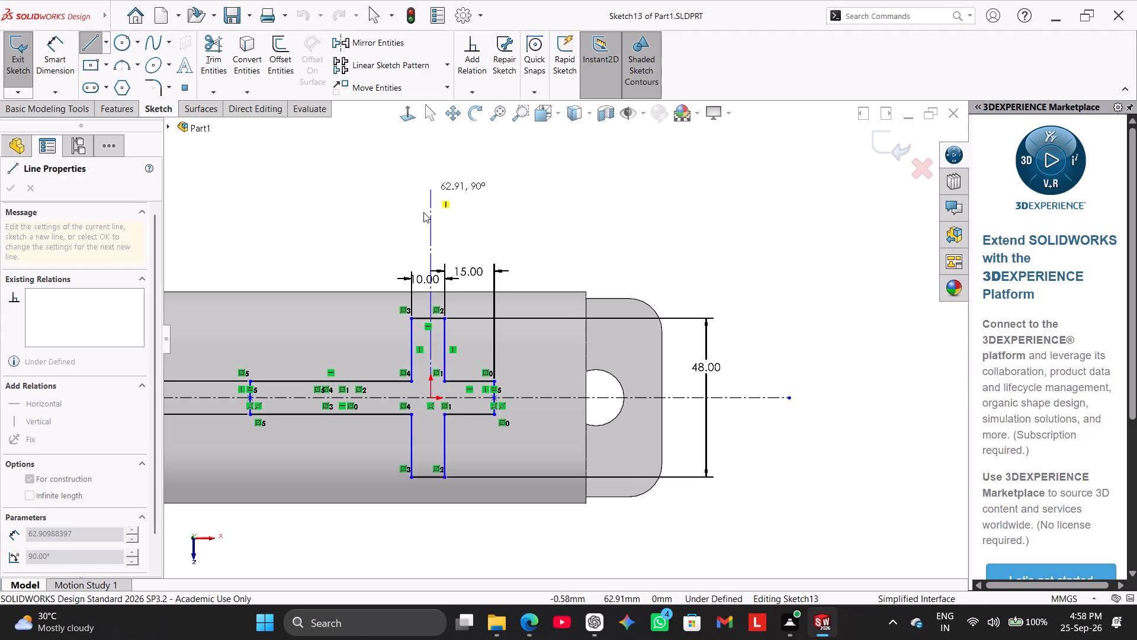
left_click(422, 212)
right_click(432, 202)
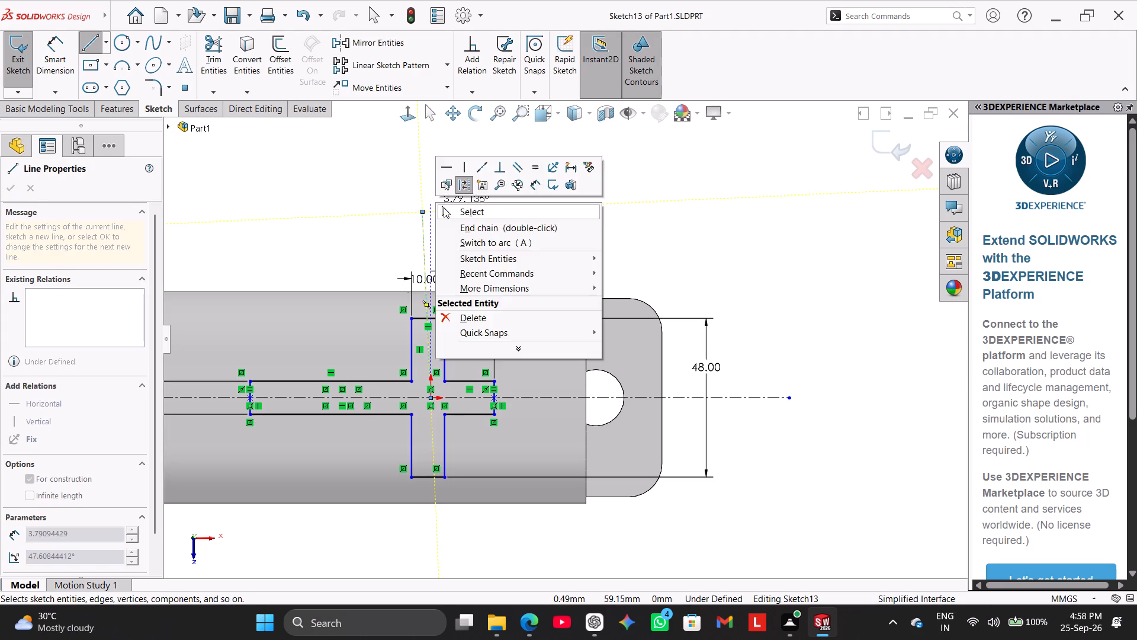
left_click(447, 209)
left_click(422, 222)
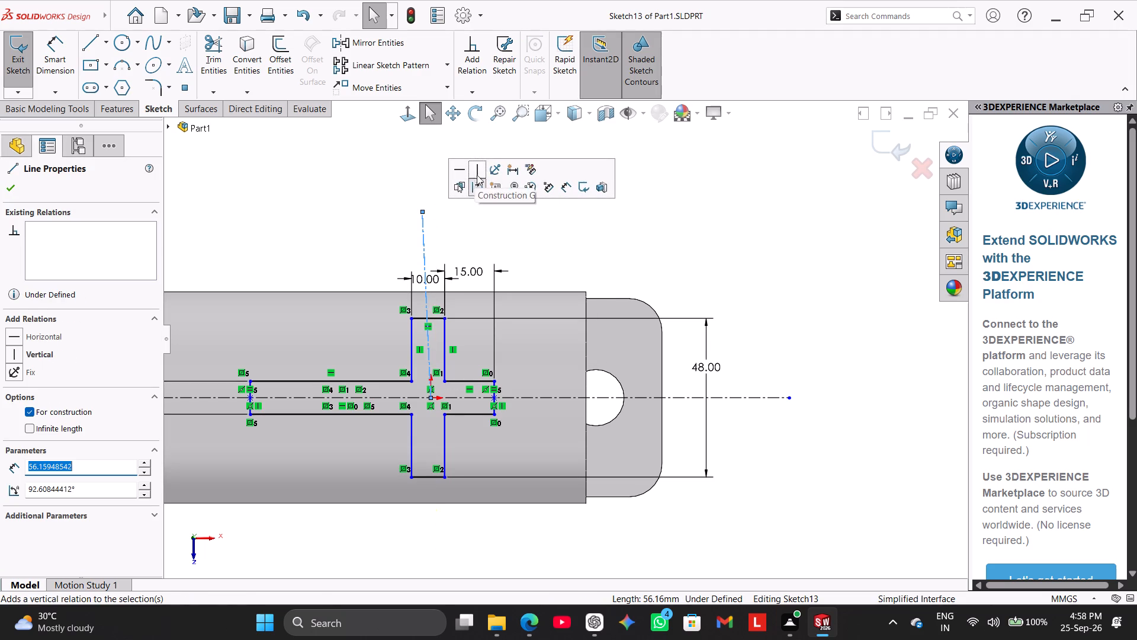
left_click(478, 170)
left_click(390, 210)
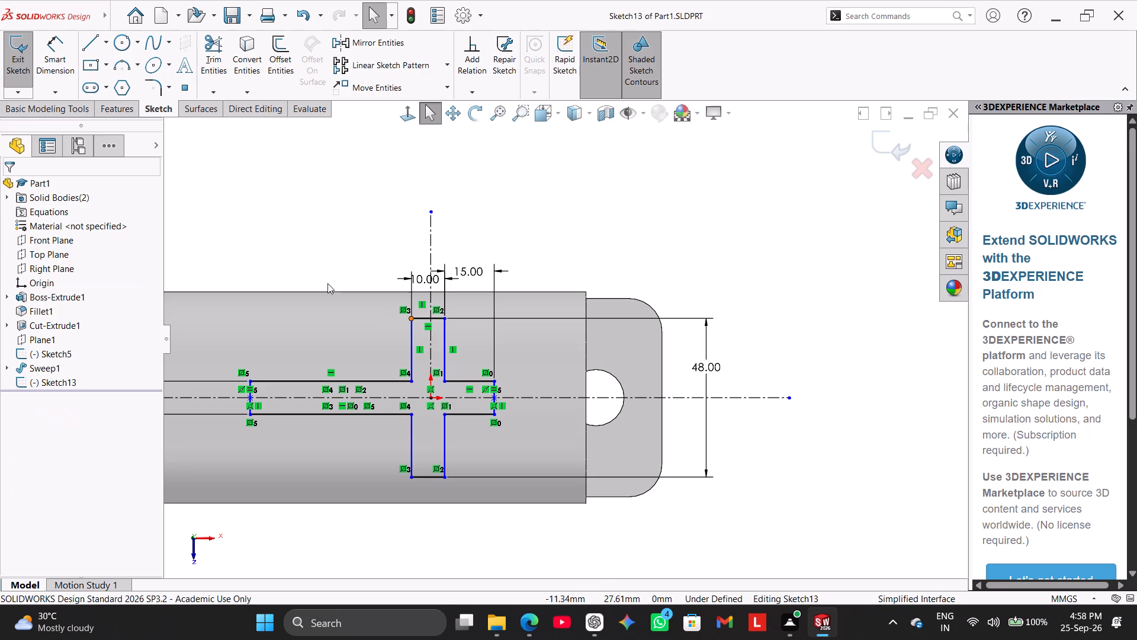
Make the transverse bar's two upper side lines symmetric about the vertical centerline.
left_click(445, 345, "ctrl")
left_click(432, 338, "ctrl")
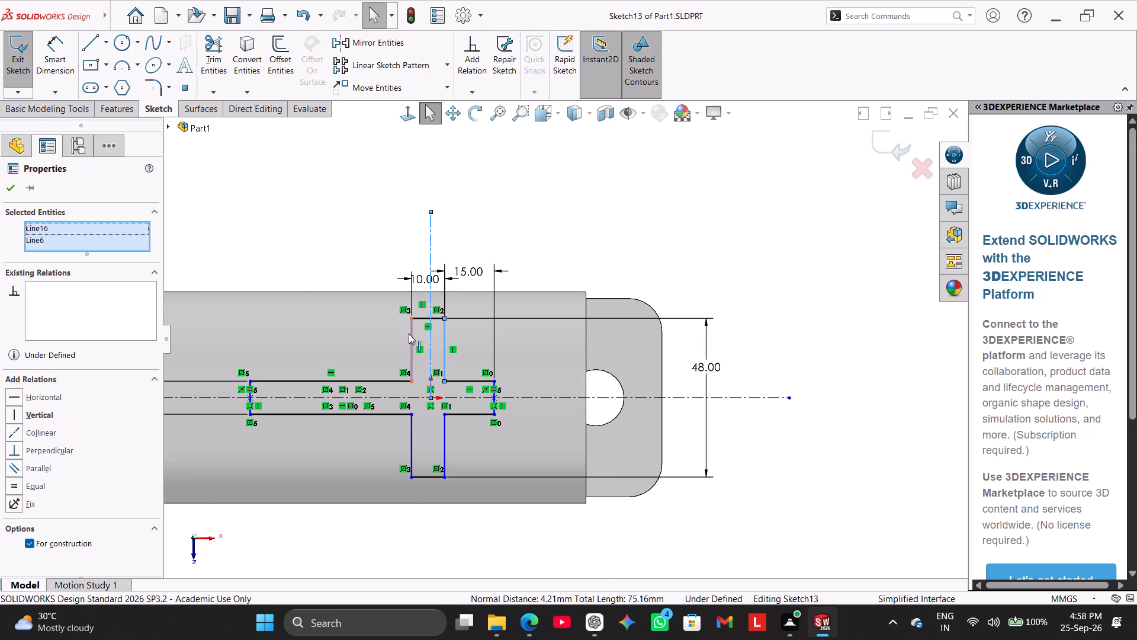
left_click(411, 337, "ctrl")
left_click(57, 497)
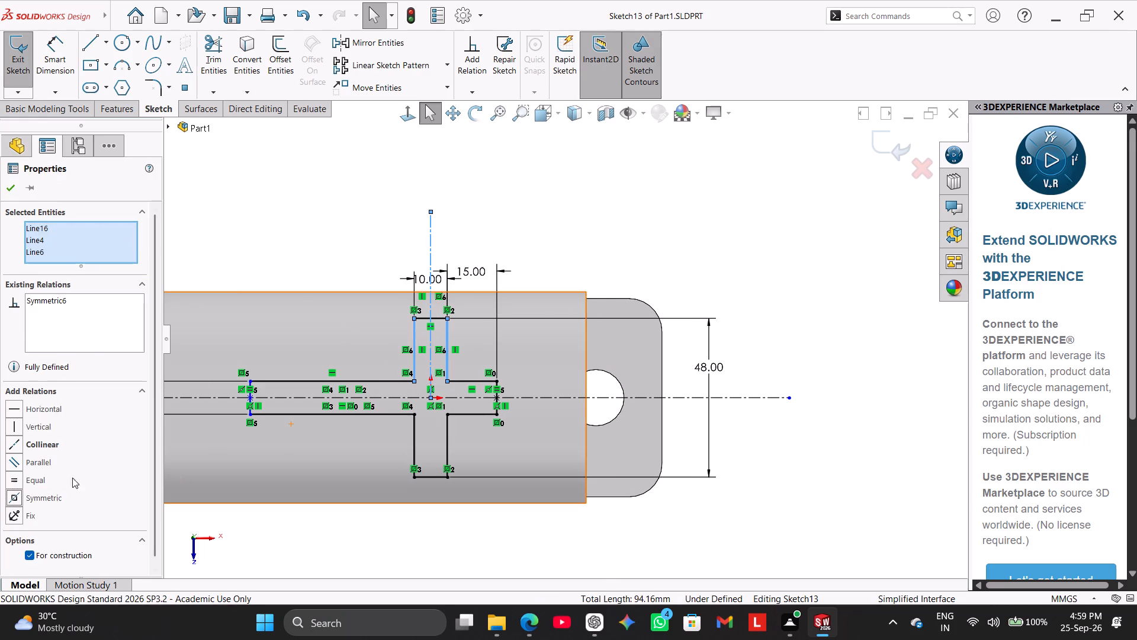
left_click(224, 226)
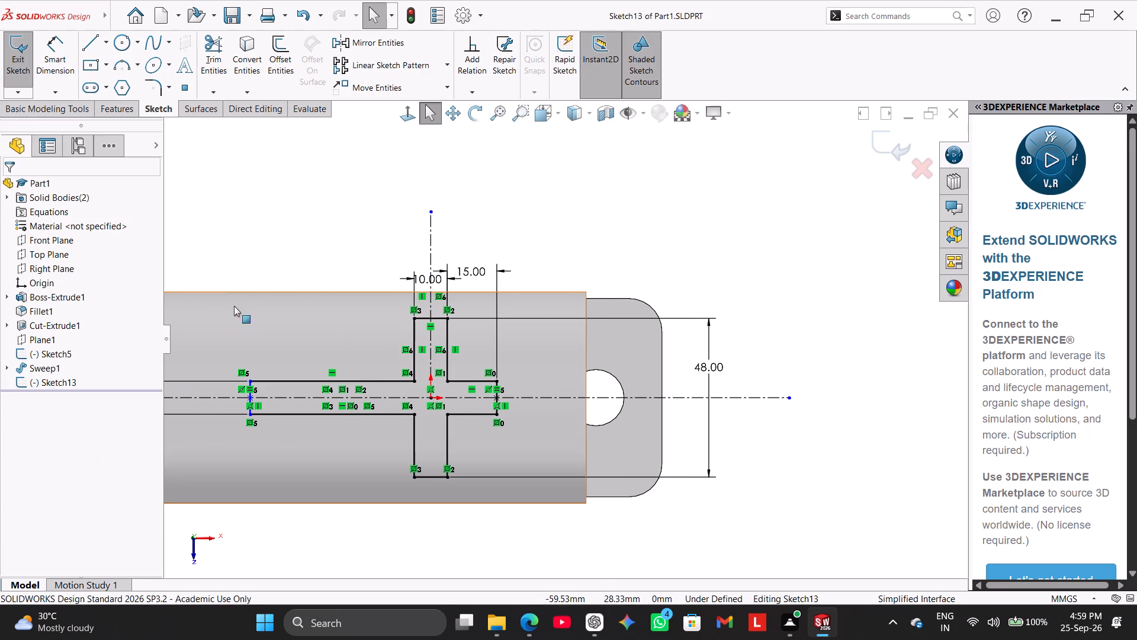
Move the 10 mm width dimension of the cross's lengthwise bar closer to its longer arm's end.
scroll(249, 434, "up", 1)
left_click_drag(221, 382, 245, 394)
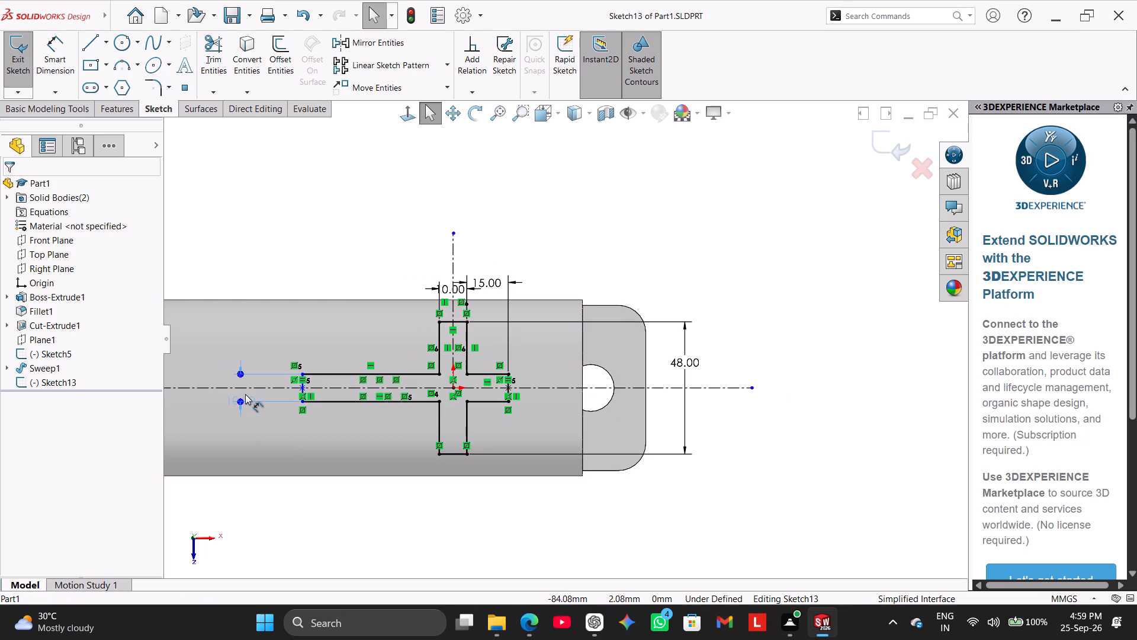
left_click_drag(245, 394, 248, 395)
left_click(262, 246)
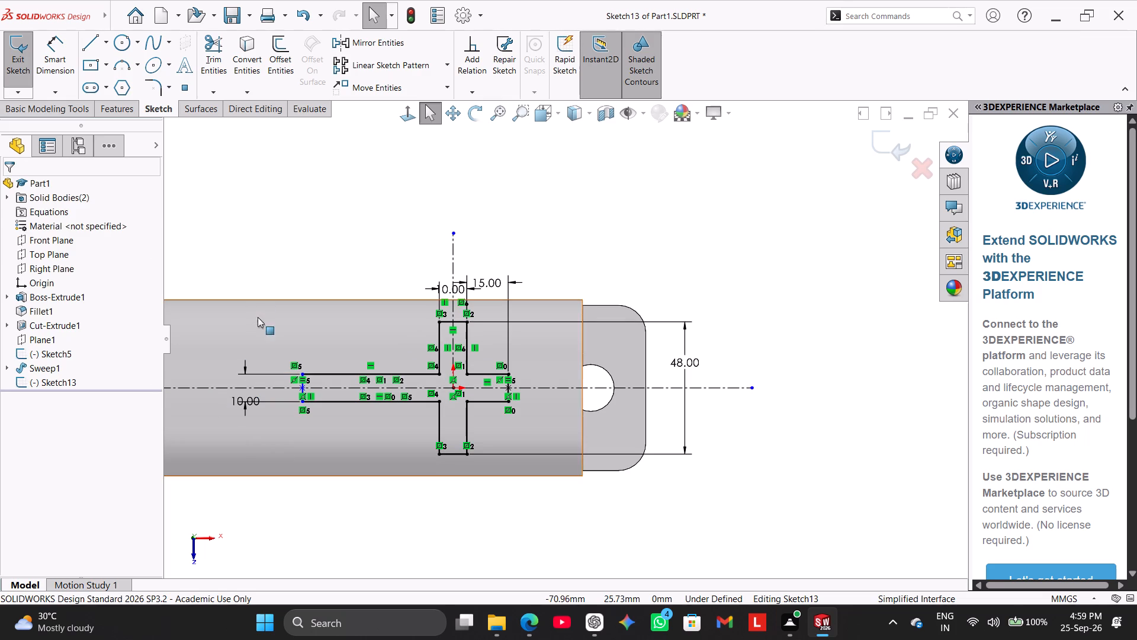
Dimension the overall length of the cross's lengthwise bar between its two end lines as 100 mm.
left_click_drag(49, 62, 73, 88)
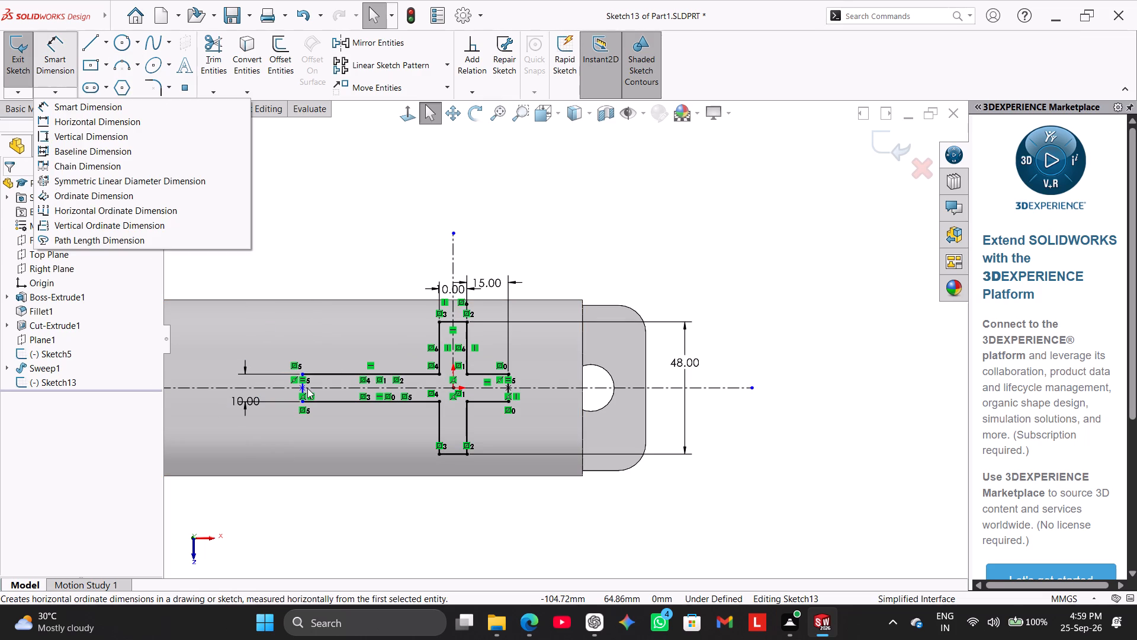
left_click(310, 222)
left_click(69, 49)
scroll(258, 389, "down", 2)
scroll(352, 391, "down", 1)
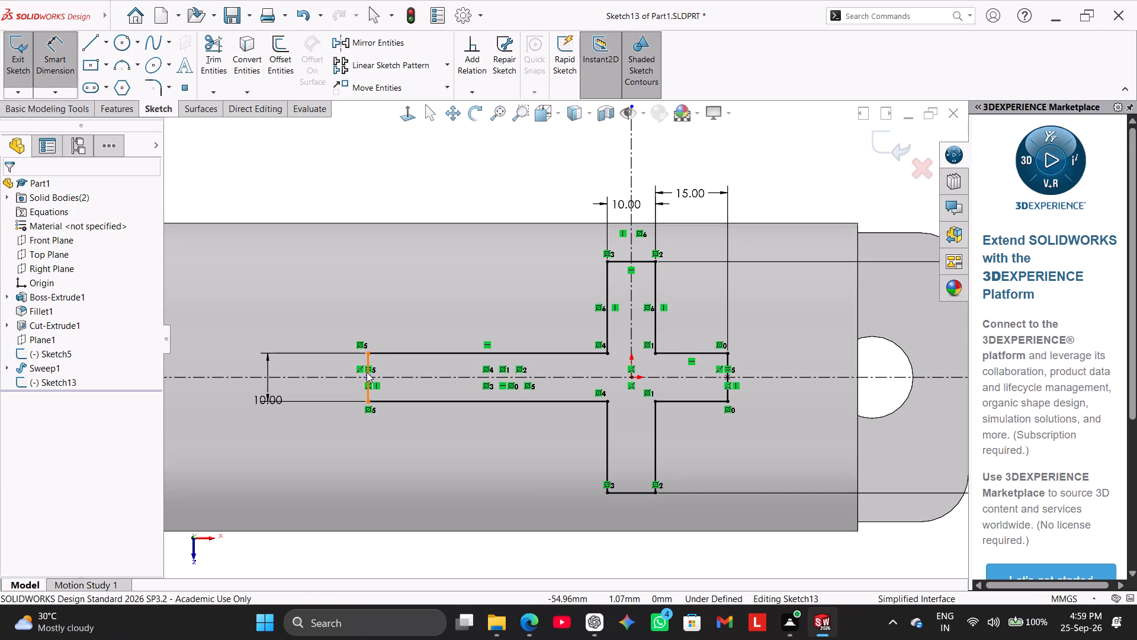
left_click(367, 358)
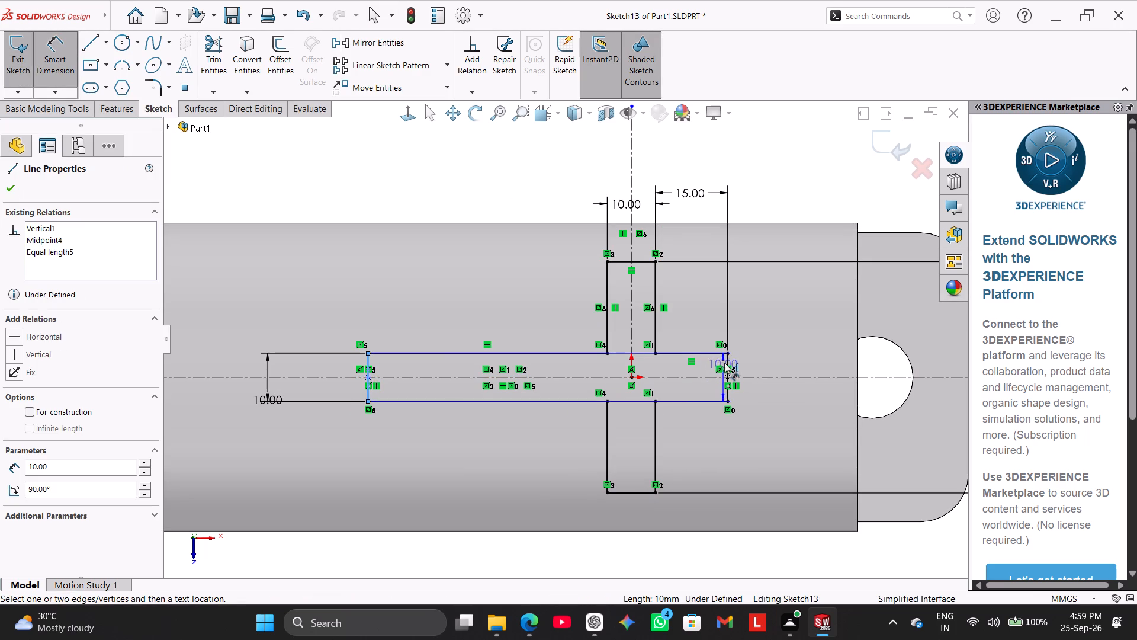
left_click(727, 361)
left_click(547, 482)
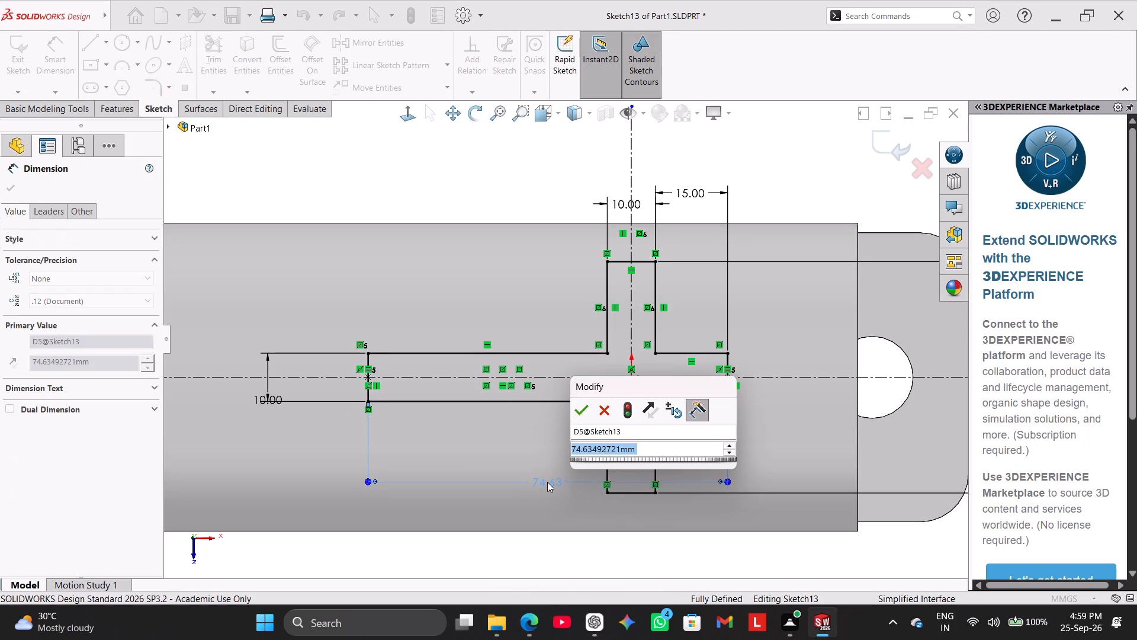
key("1")
type("00")
key("Return")
scroll(740, 465, "up", 1)
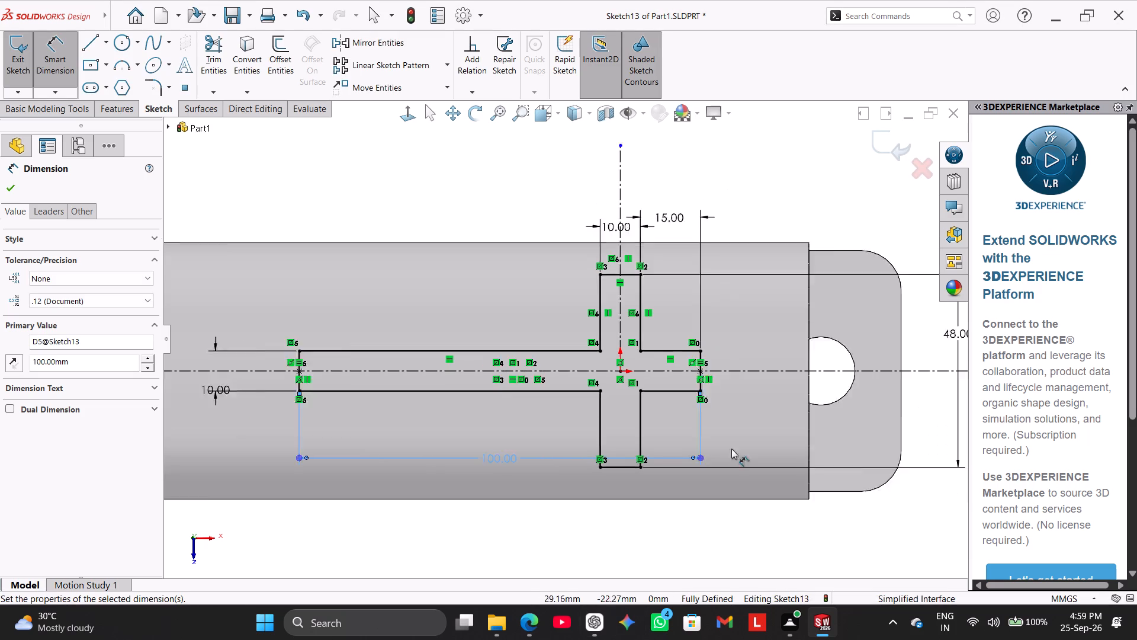
scroll(731, 449, "up", 3)
right_click(417, 172)
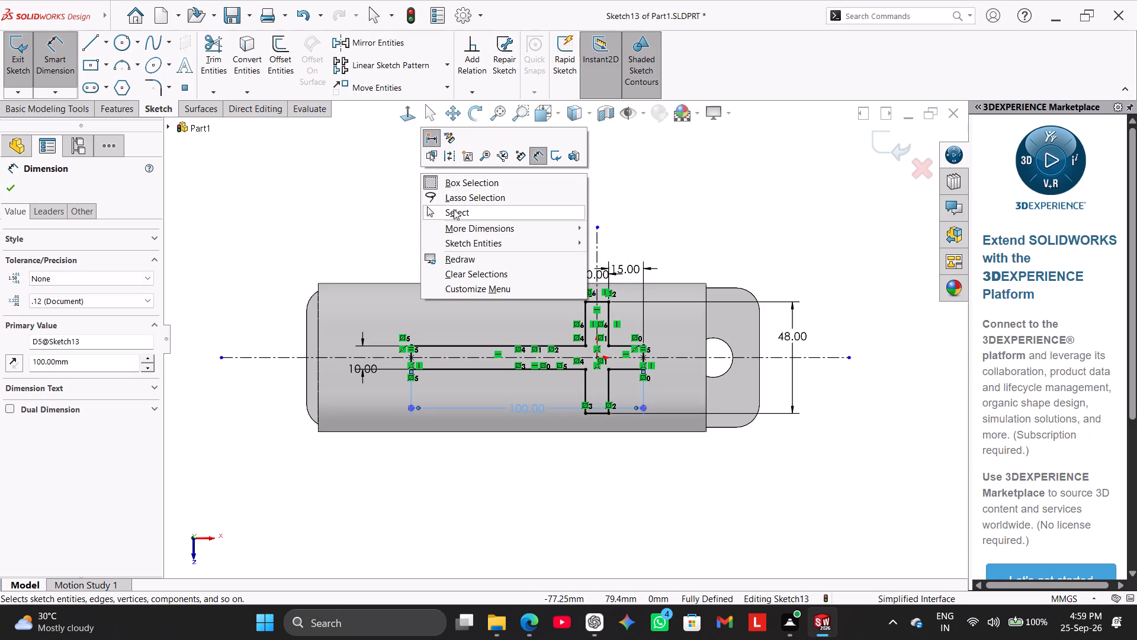
Extrude the cross-shaped profile from the block's top face Up To Next so that it meets the cylinder, with Merge result.
left_click(454, 209)
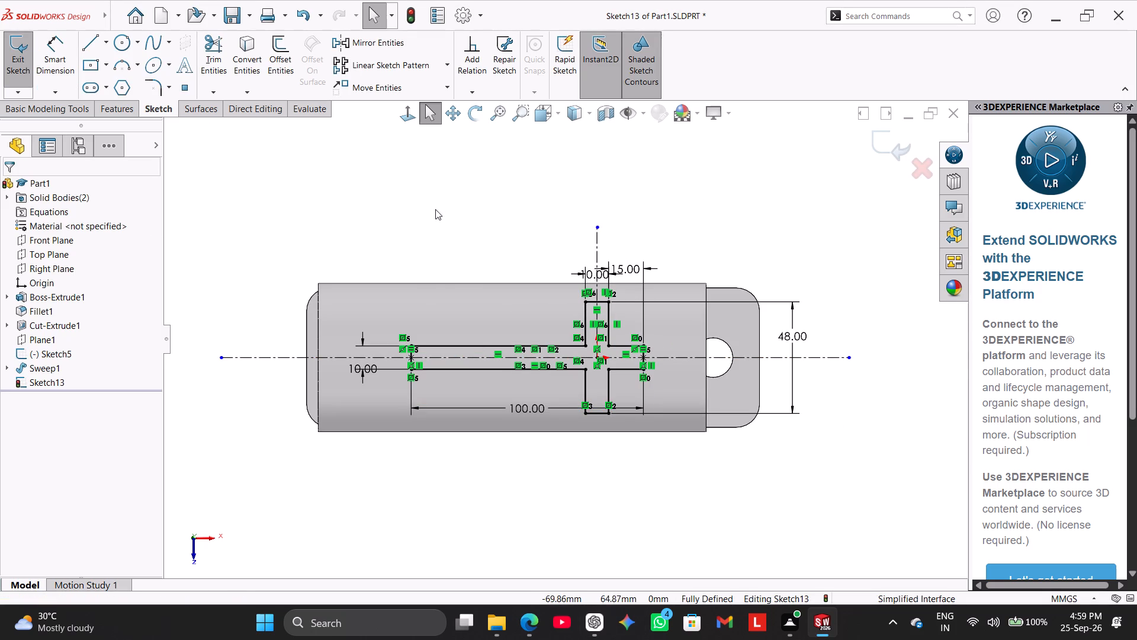
scroll(555, 511, "up", 1)
middle_click_drag(555, 511, 566, 345)
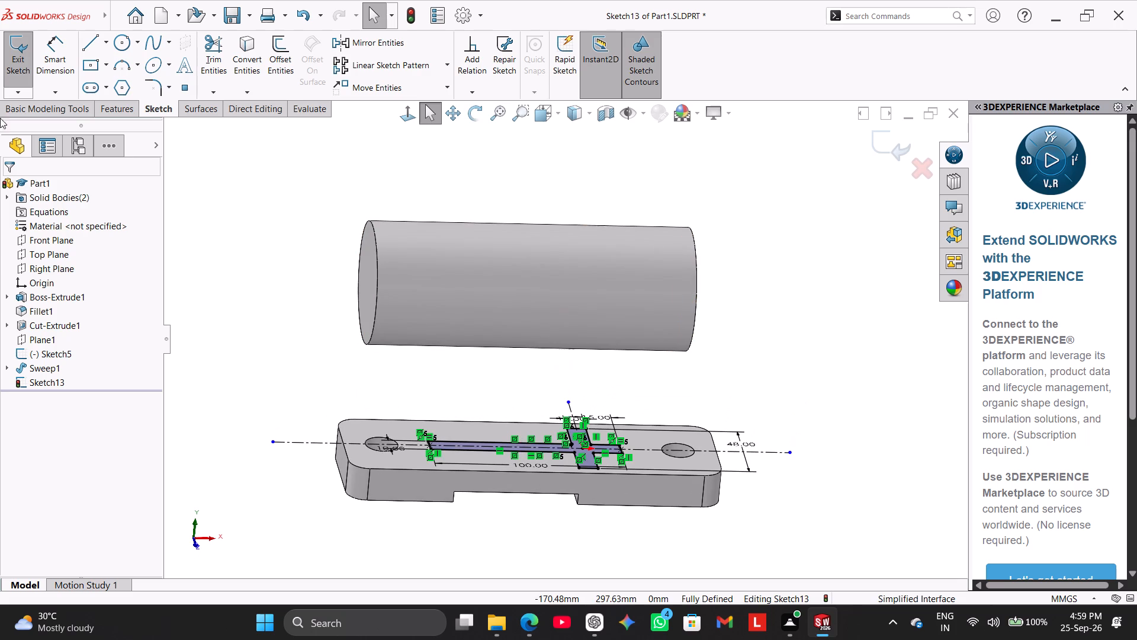
left_click(126, 106)
left_click(36, 66)
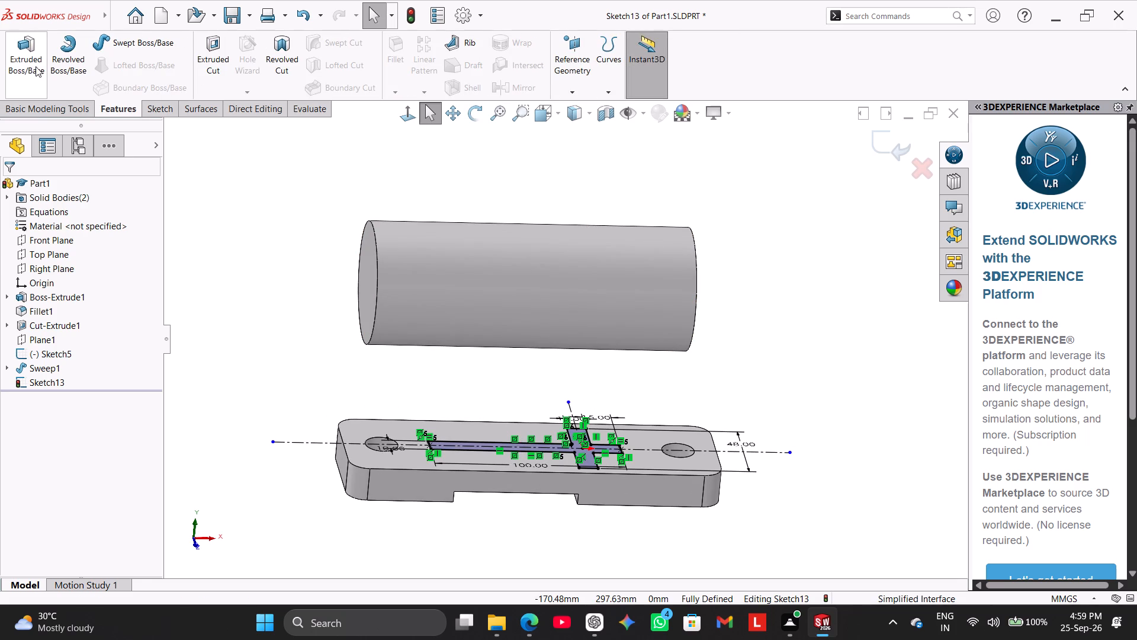
left_click(99, 273)
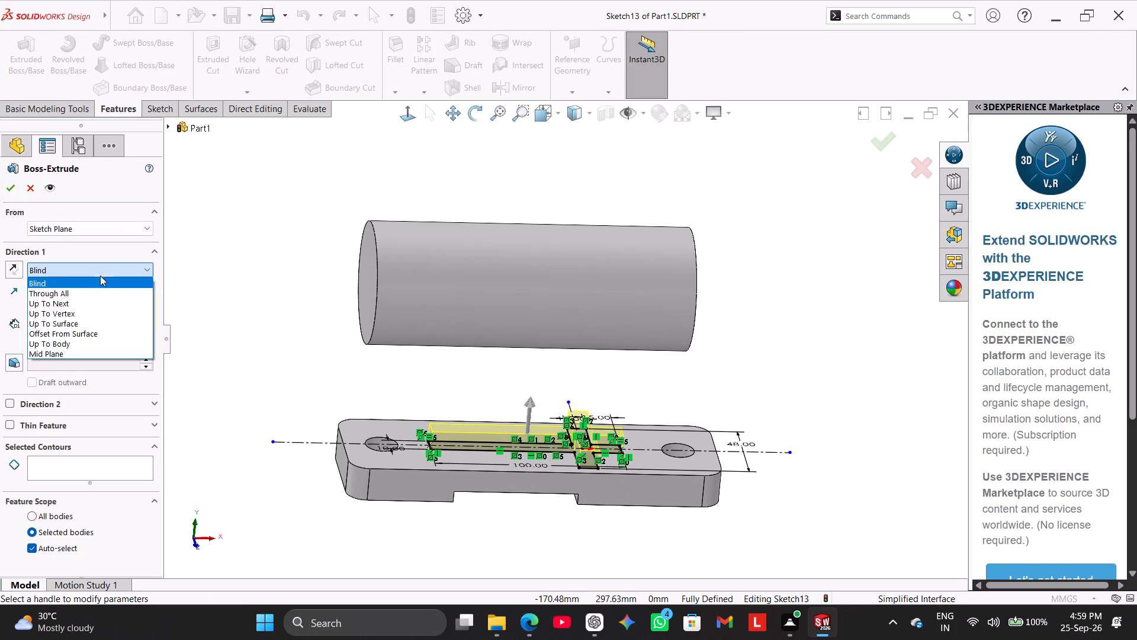
left_click(105, 299)
left_click(11, 191)
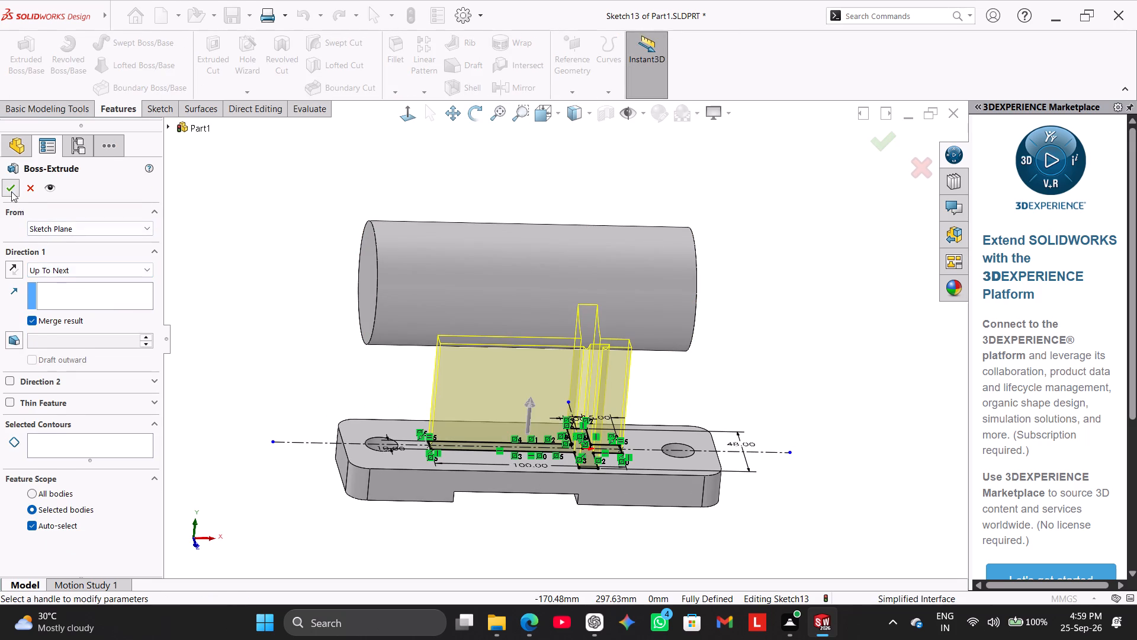
left_click(130, 274)
middle_click_drag(247, 313, 230, 318)
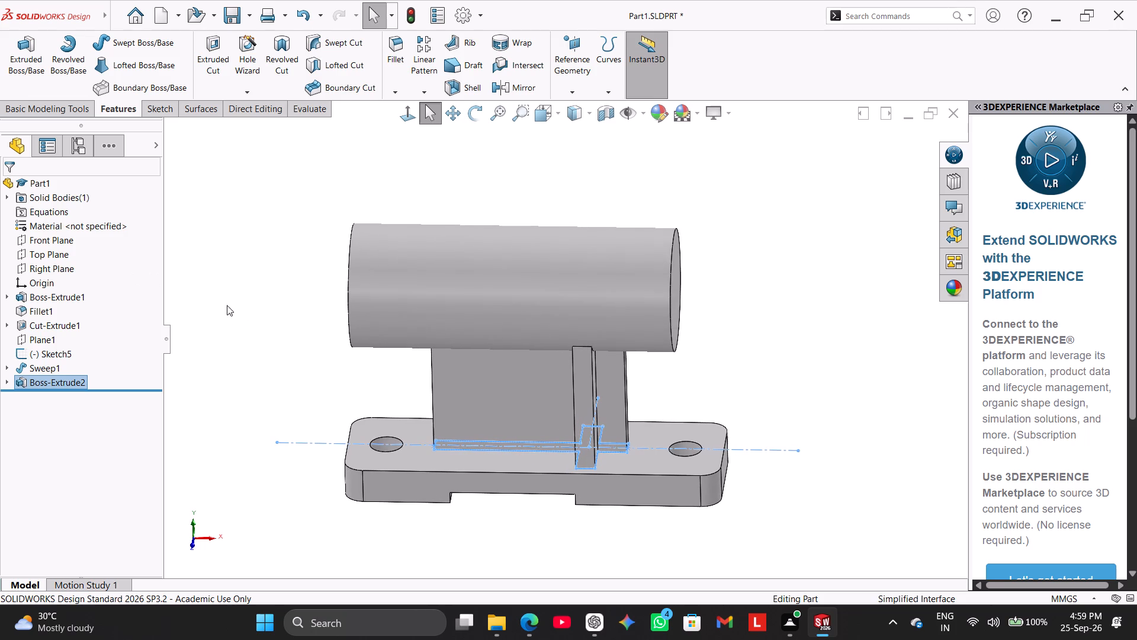
left_click(236, 311)
double_click(234, 312)
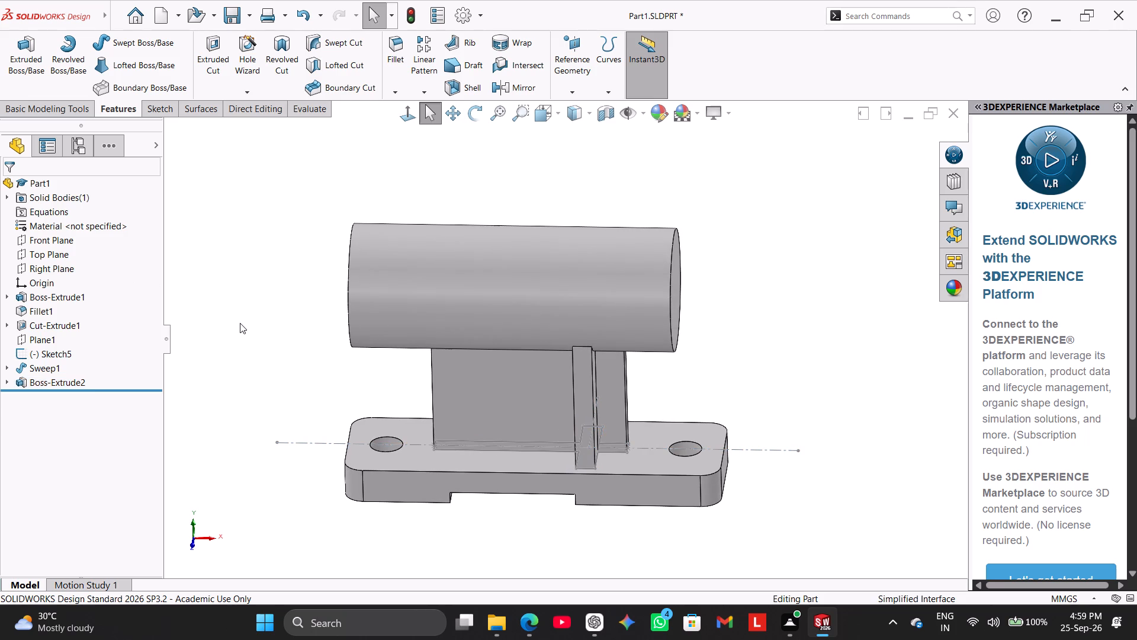
left_click(240, 323)
Hide the extruded cross profile's sketch on the block's top face.
right_click(332, 441)
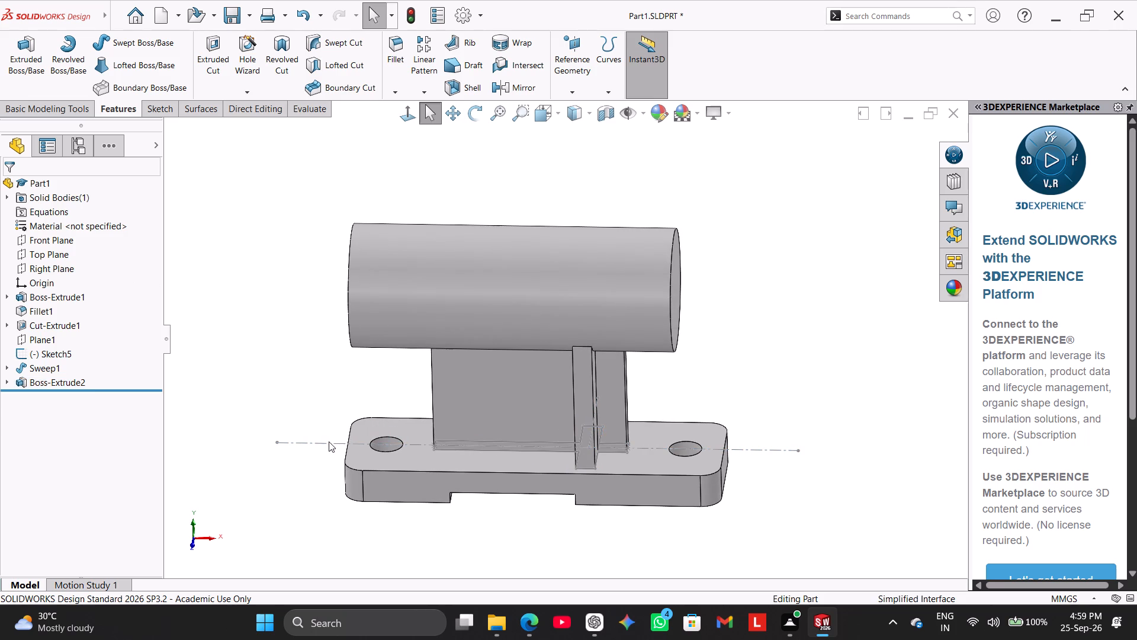
left_click(327, 441)
right_click(341, 442)
left_click(372, 425)
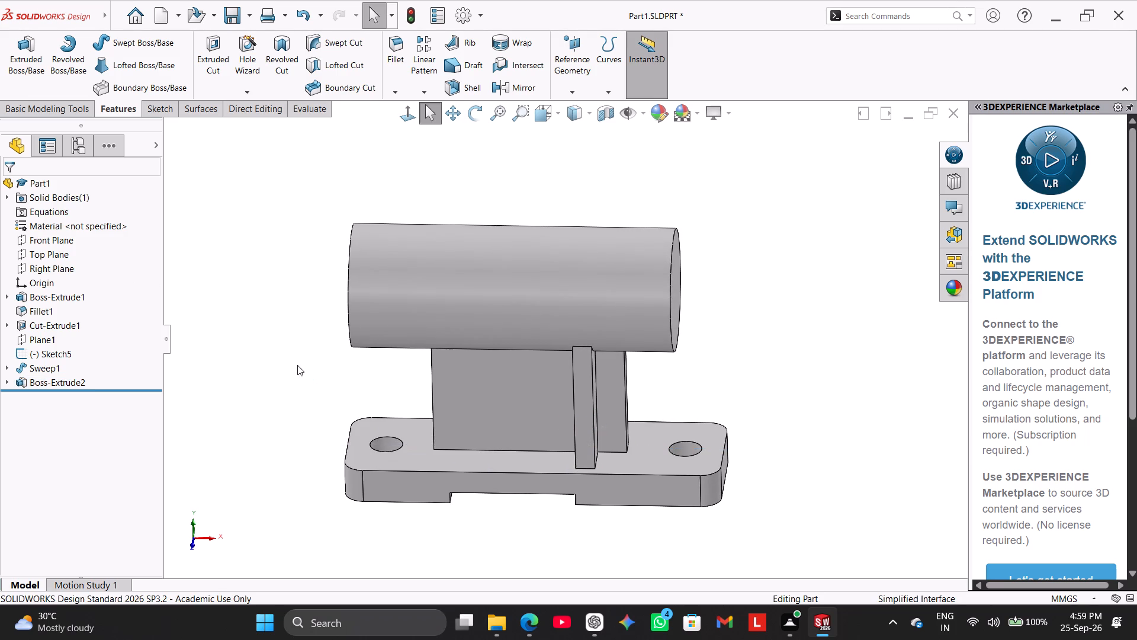
left_click(297, 365)
Fillet the two 10 mm edges where the transverse bar's outer ends meet the block's top face with a 6 mm radius.
right_click_drag(207, 414, 296, 312)
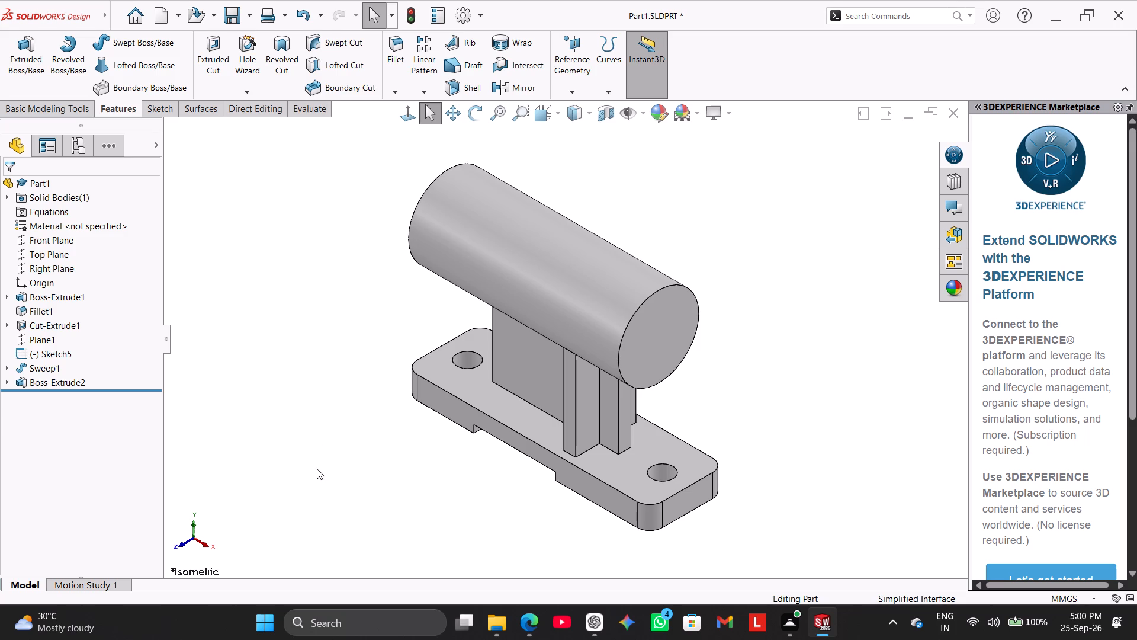
middle_click_drag(504, 526, 481, 527)
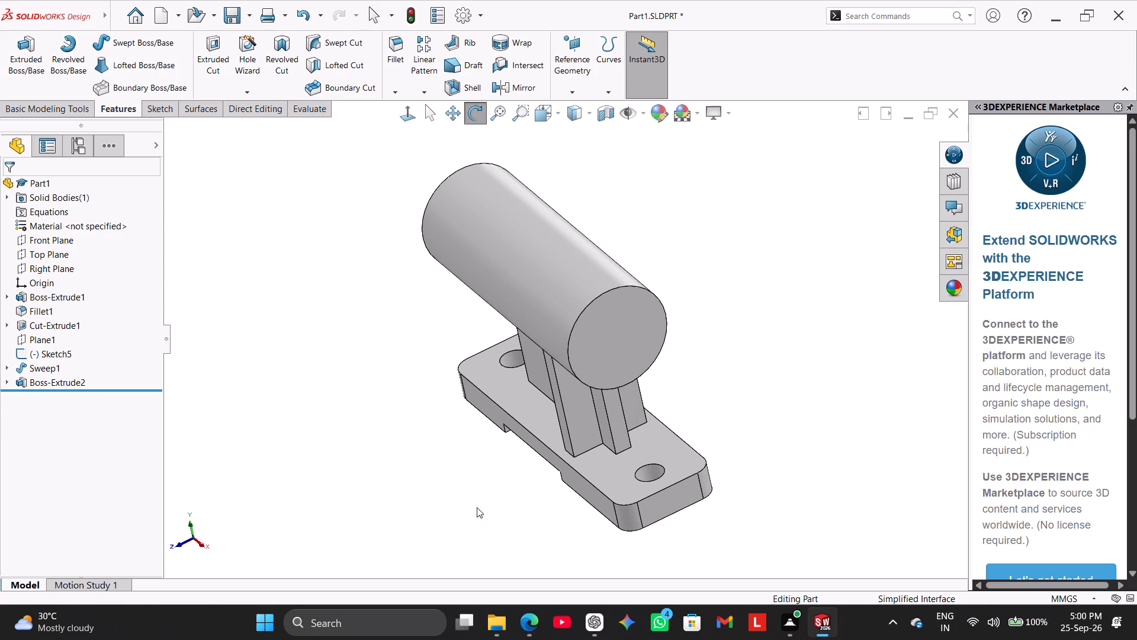
left_click(387, 55)
scroll(592, 425, "down", 2)
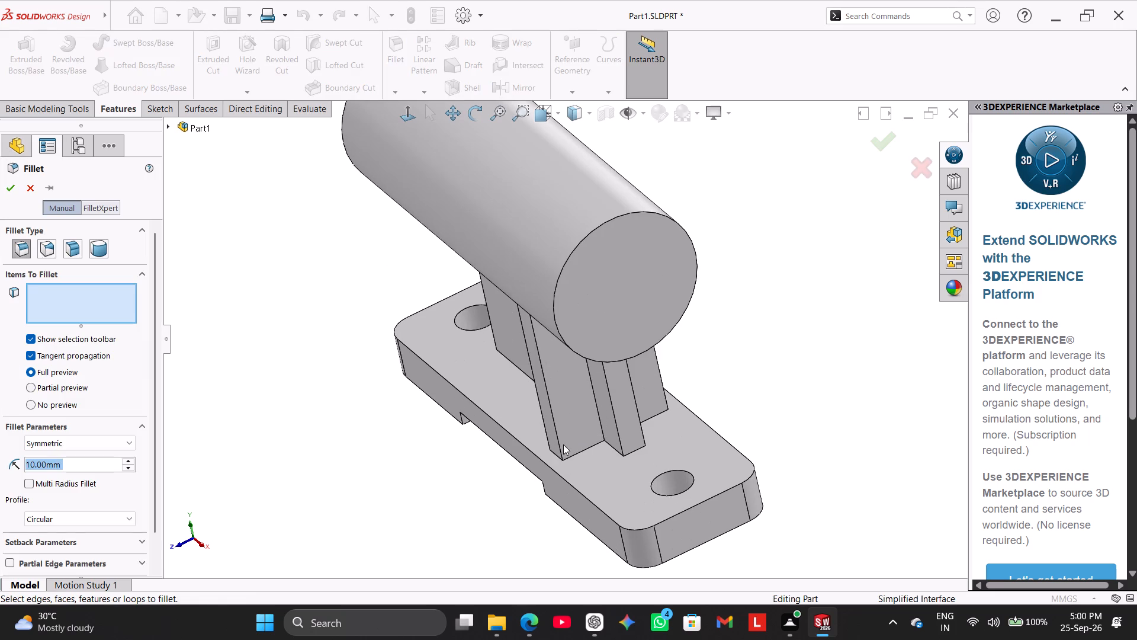
left_click(557, 458)
middle_click_drag(787, 384, 782, 394)
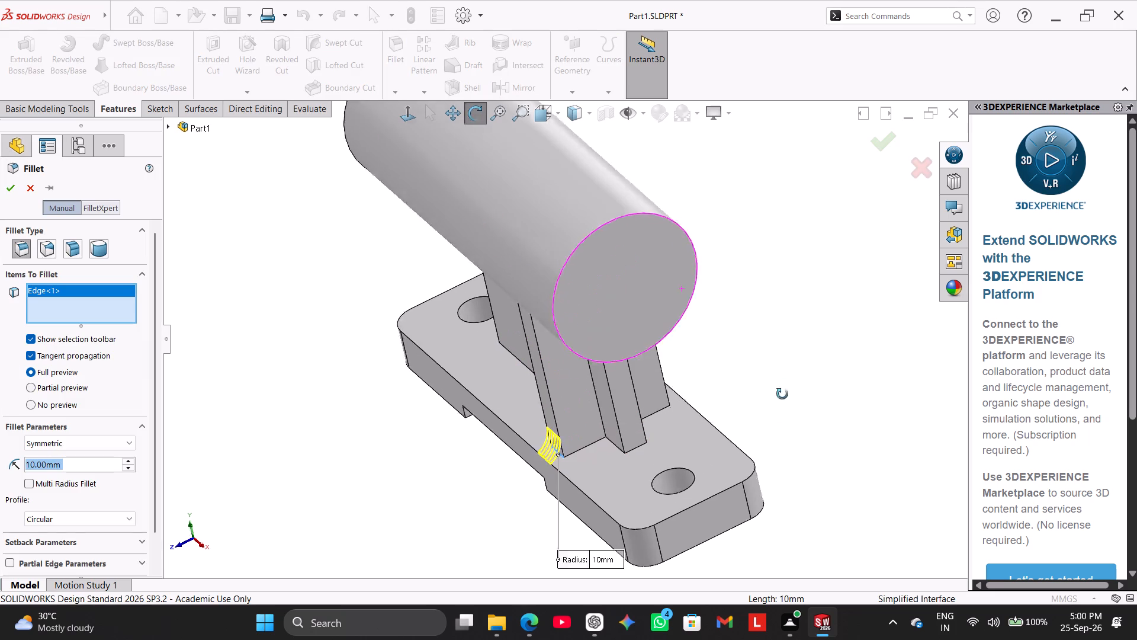
middle_click_drag(782, 394, 746, 439)
left_click(786, 319)
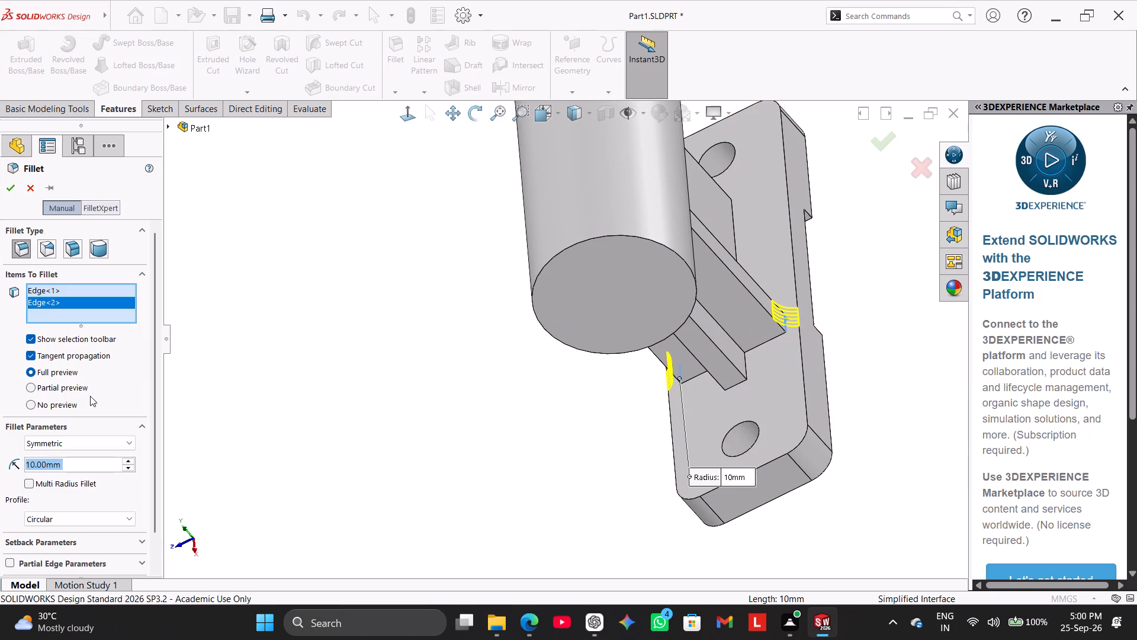
key("6")
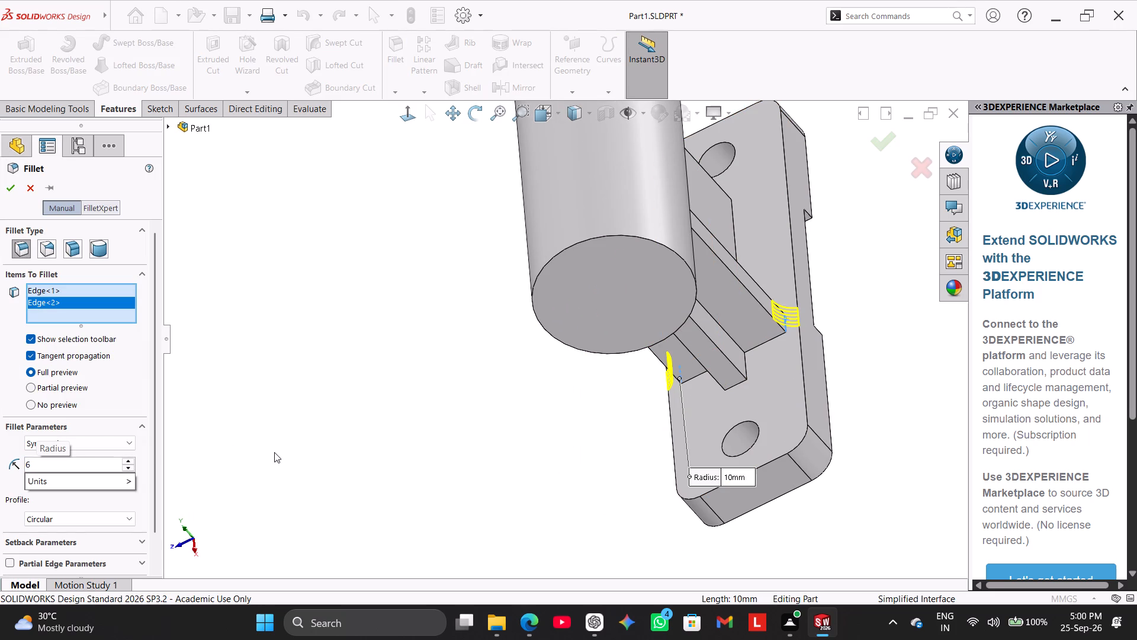
key("Return")
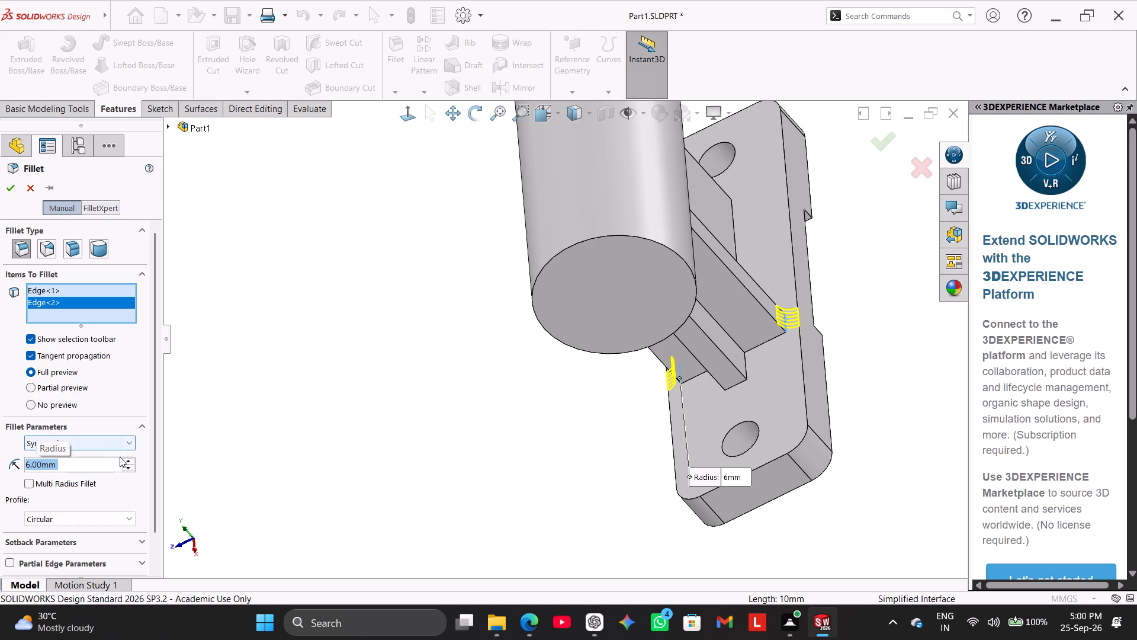
middle_click_drag(184, 504, 291, 449)
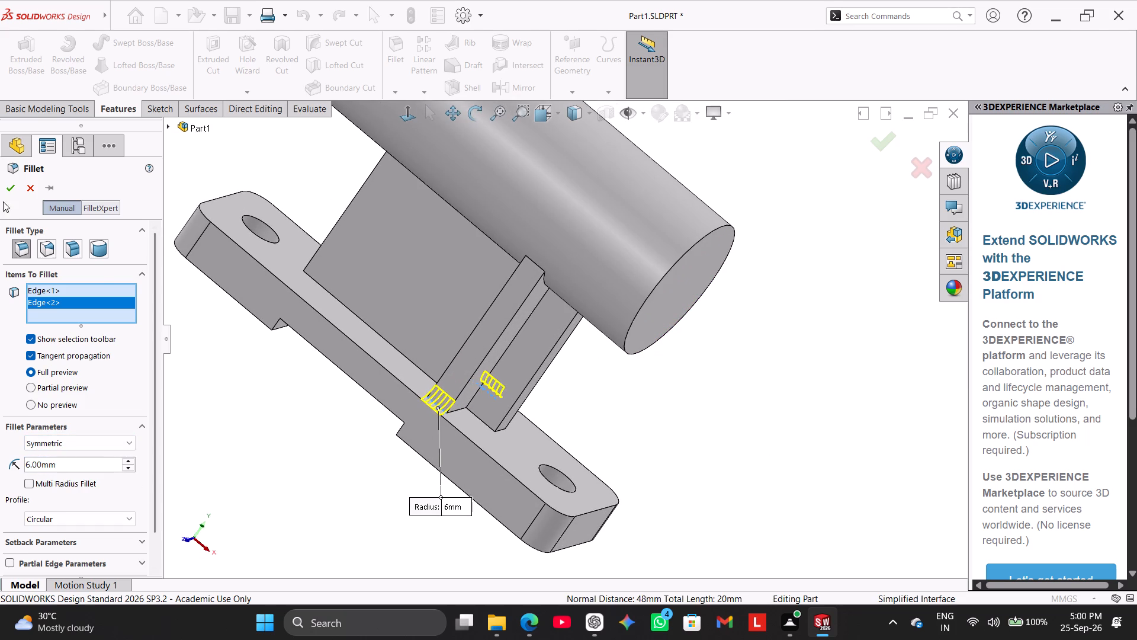
left_click(4, 188)
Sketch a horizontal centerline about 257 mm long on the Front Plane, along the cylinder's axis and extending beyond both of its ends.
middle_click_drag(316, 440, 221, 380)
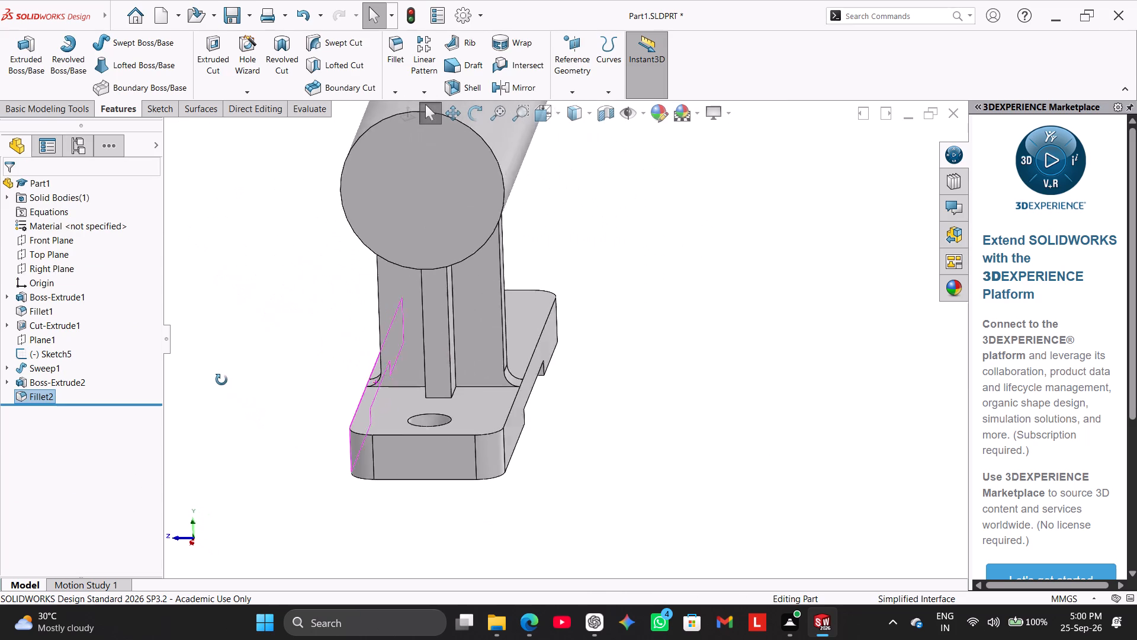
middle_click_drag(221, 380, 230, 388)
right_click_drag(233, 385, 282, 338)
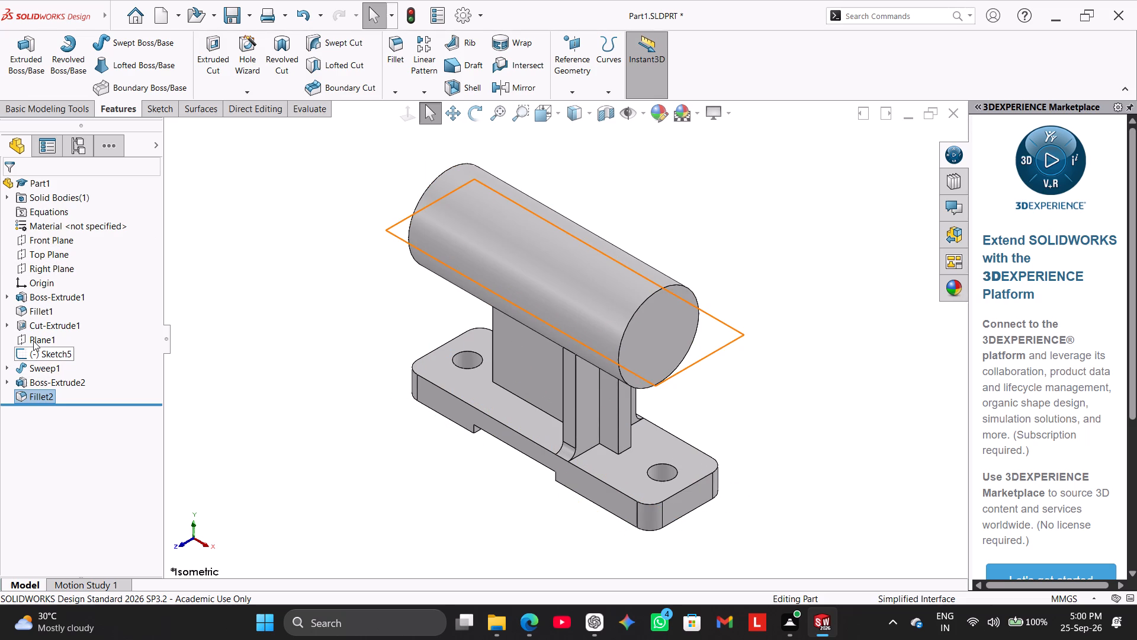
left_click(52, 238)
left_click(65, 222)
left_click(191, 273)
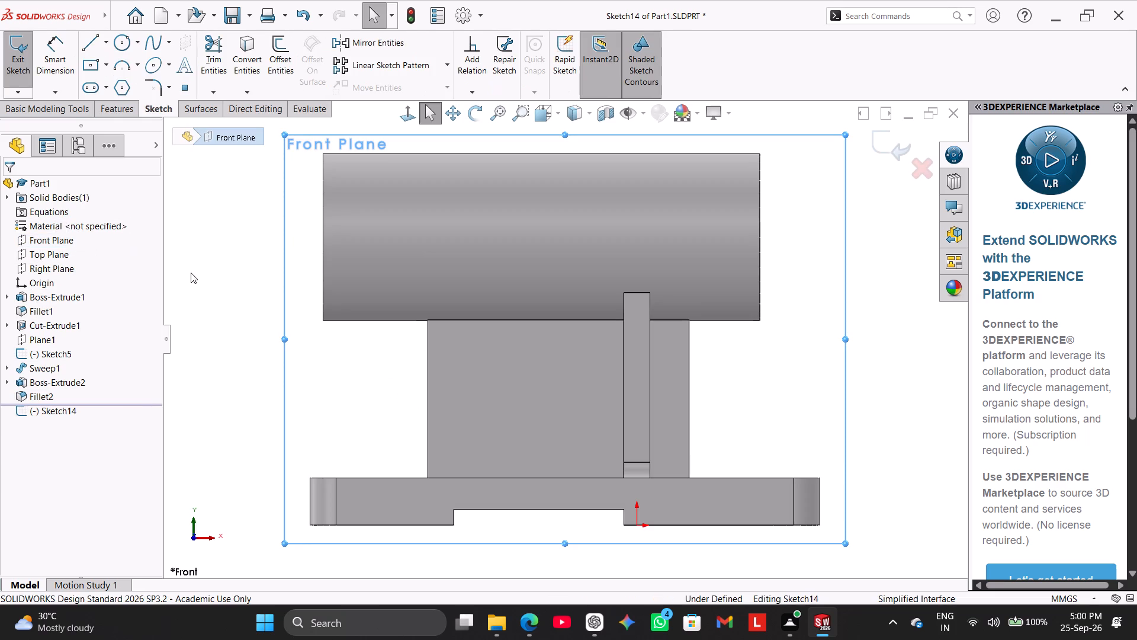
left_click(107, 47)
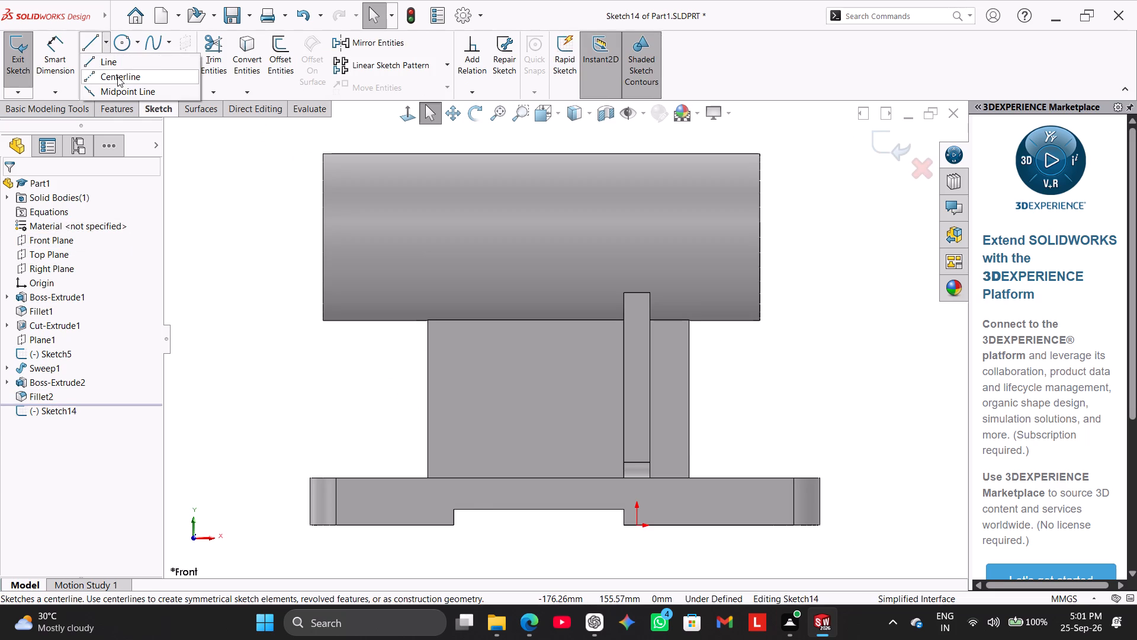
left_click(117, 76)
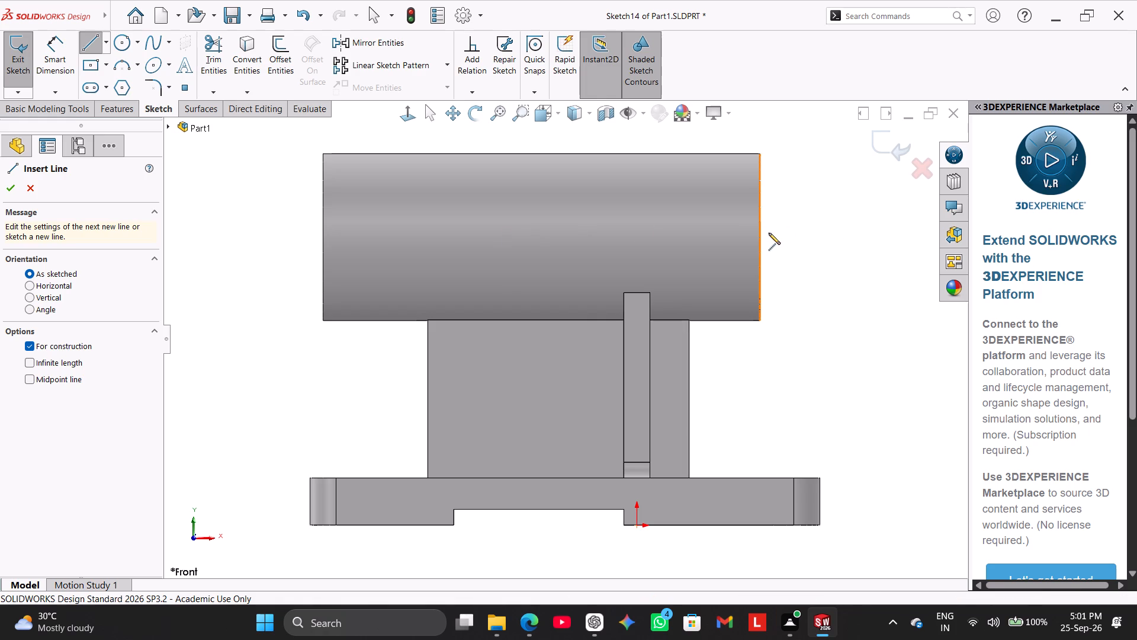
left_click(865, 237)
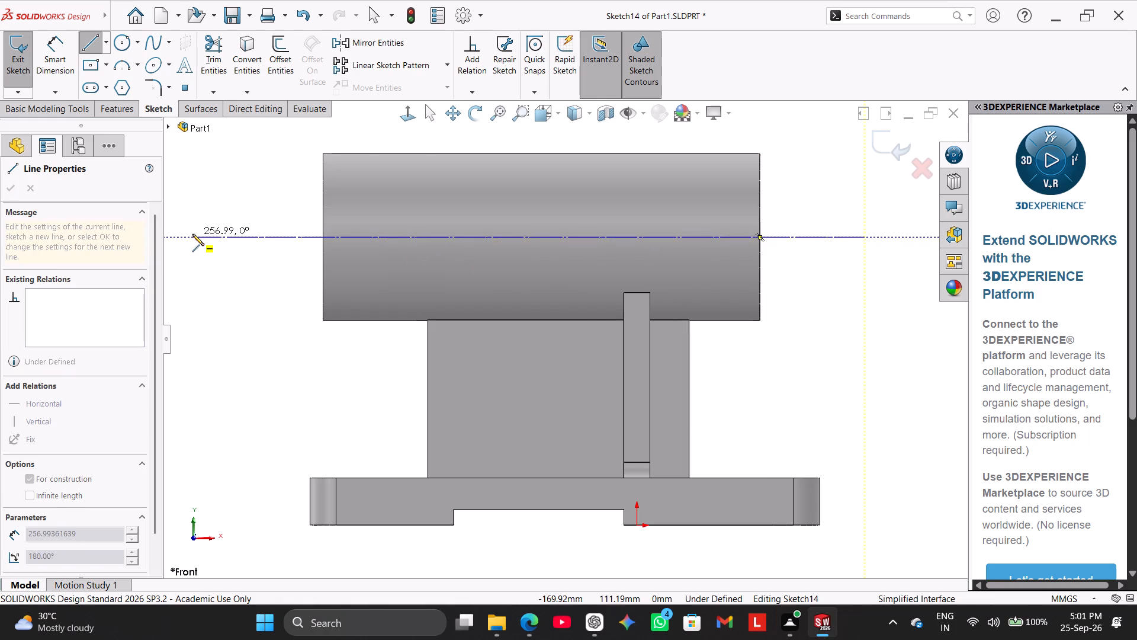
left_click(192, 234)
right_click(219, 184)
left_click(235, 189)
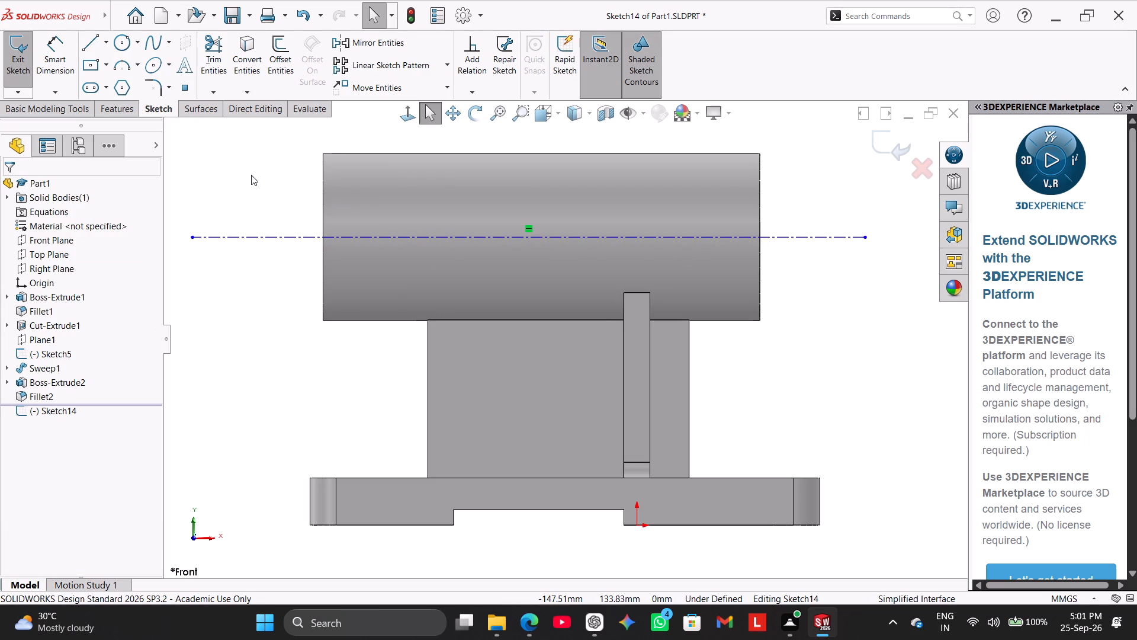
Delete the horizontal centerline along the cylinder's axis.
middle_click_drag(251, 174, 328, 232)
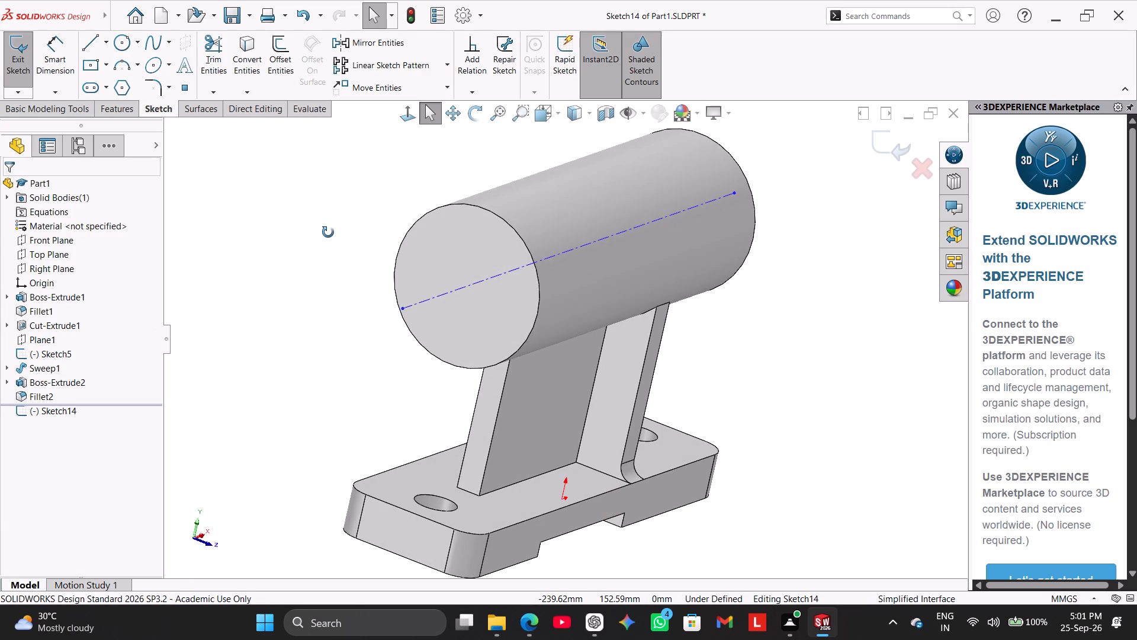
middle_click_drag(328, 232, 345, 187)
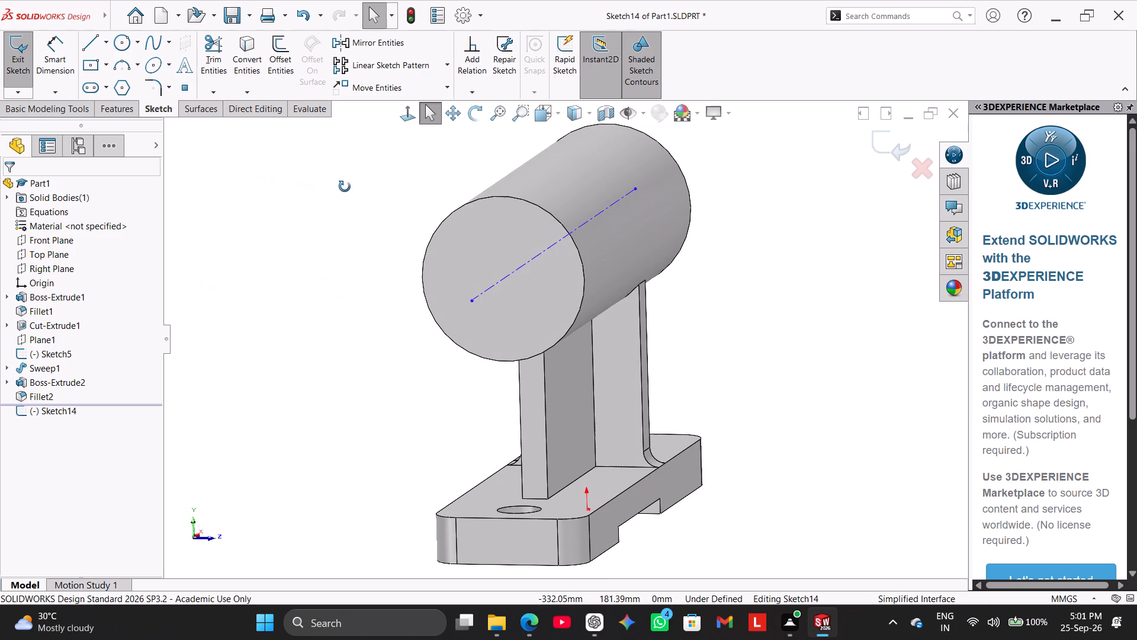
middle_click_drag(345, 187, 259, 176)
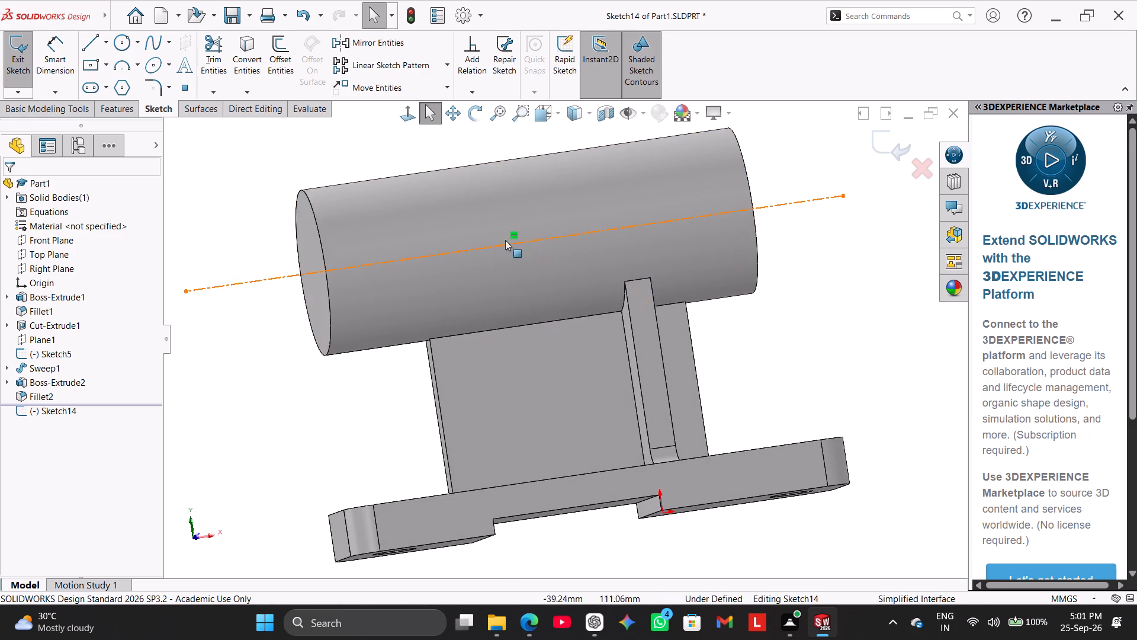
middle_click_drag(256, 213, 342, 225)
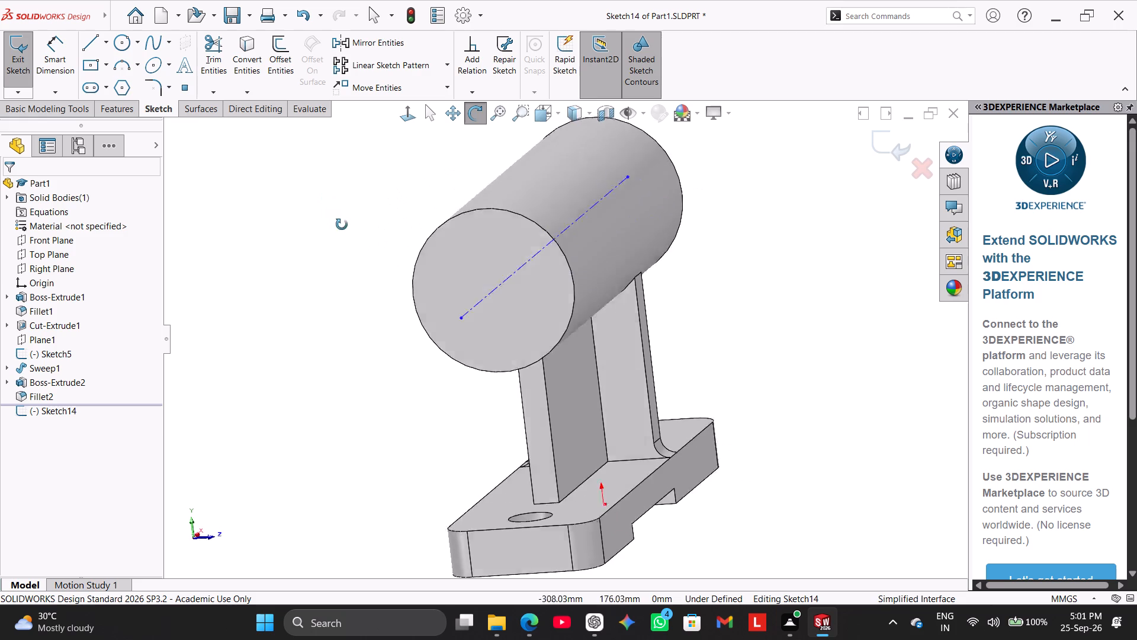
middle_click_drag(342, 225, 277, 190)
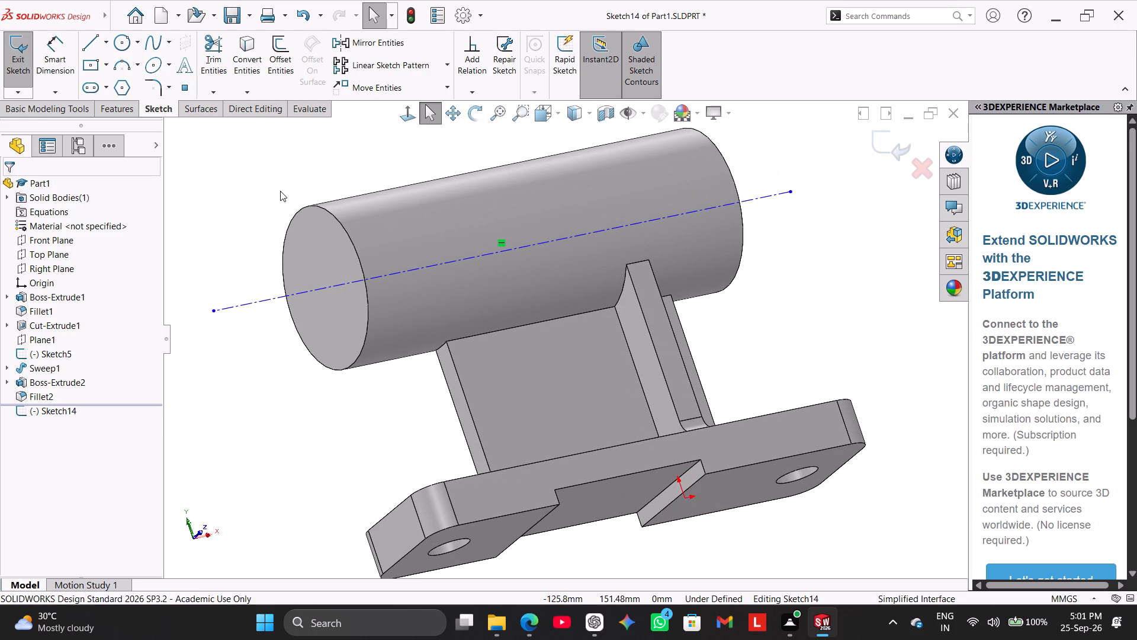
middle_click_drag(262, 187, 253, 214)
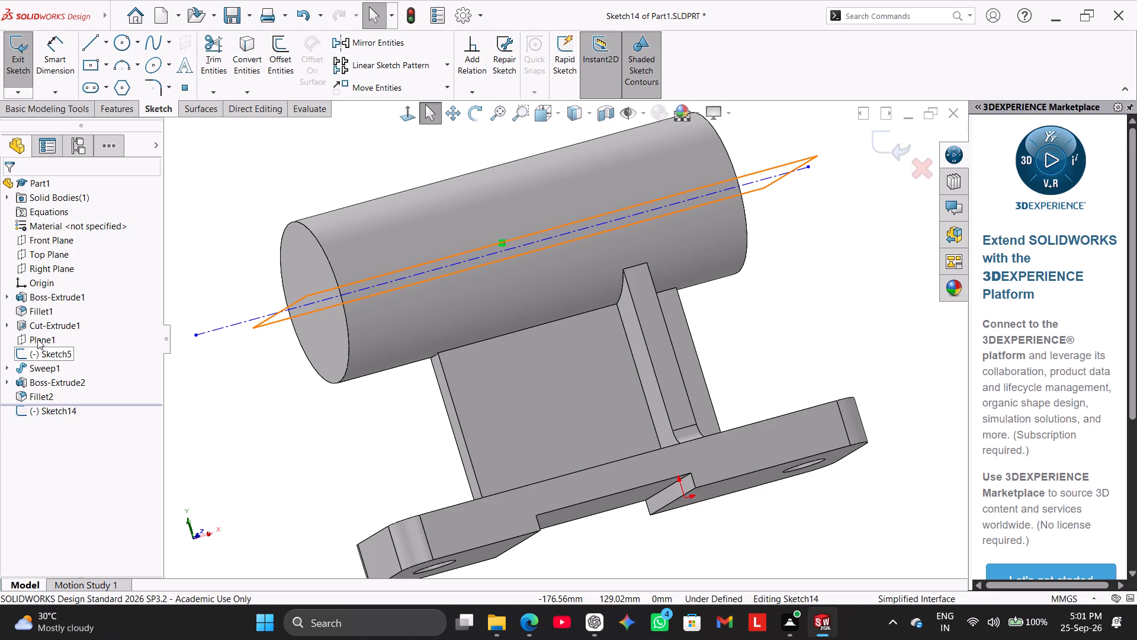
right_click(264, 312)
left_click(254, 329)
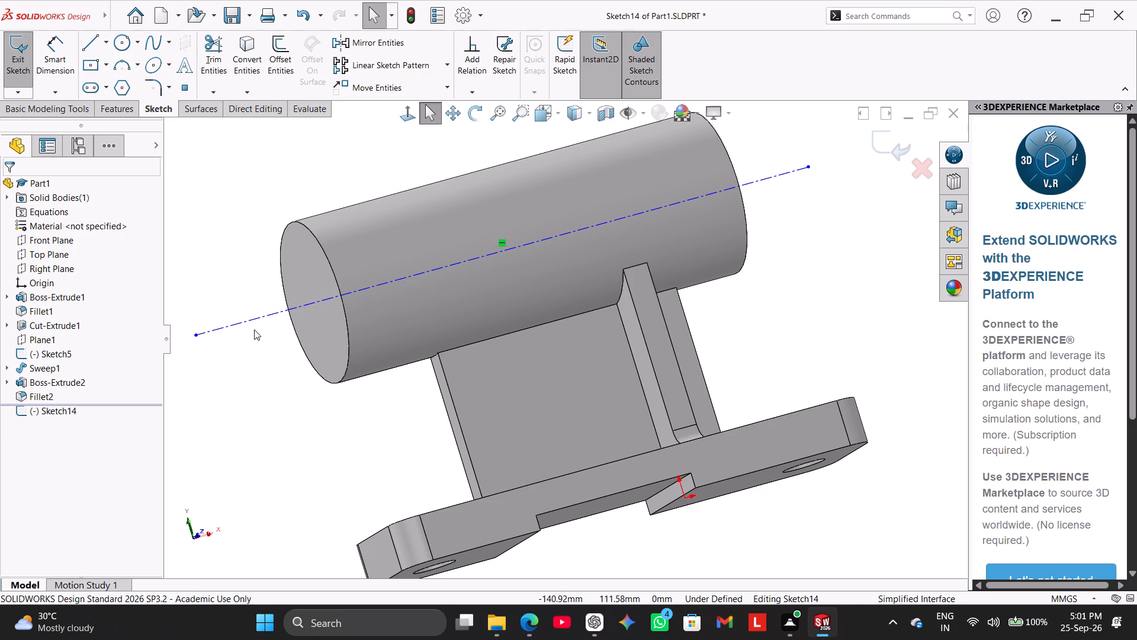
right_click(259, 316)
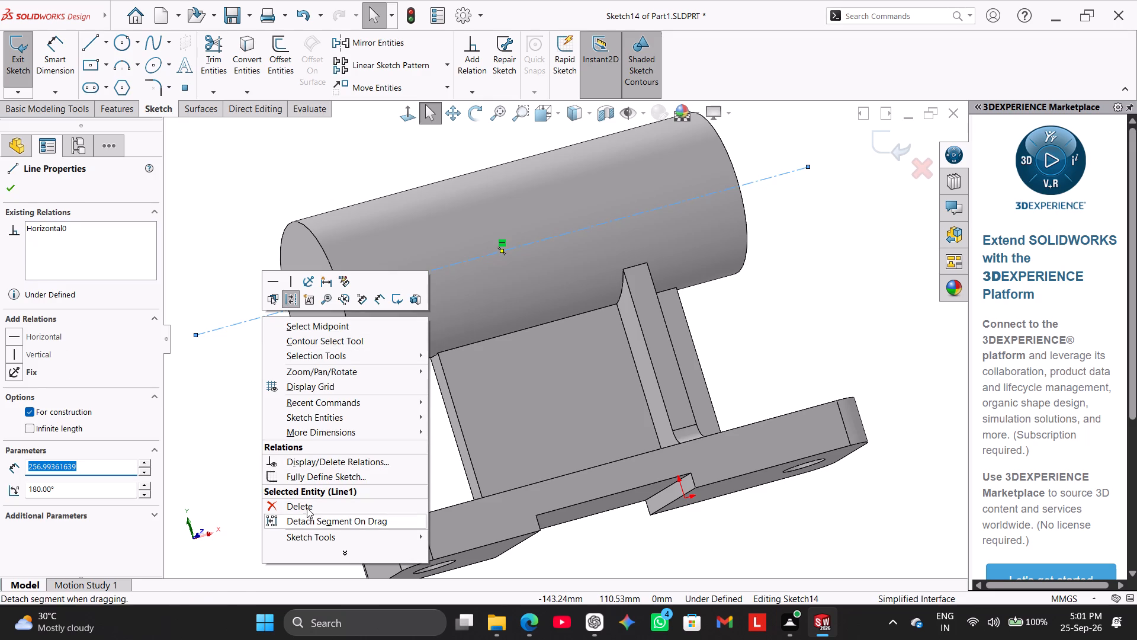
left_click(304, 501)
Leave the Front Plane sketch and sketch on Plane1 a horizontal centerline about 244 mm long through the origin, past both cylinder ends.
right_click(53, 343)
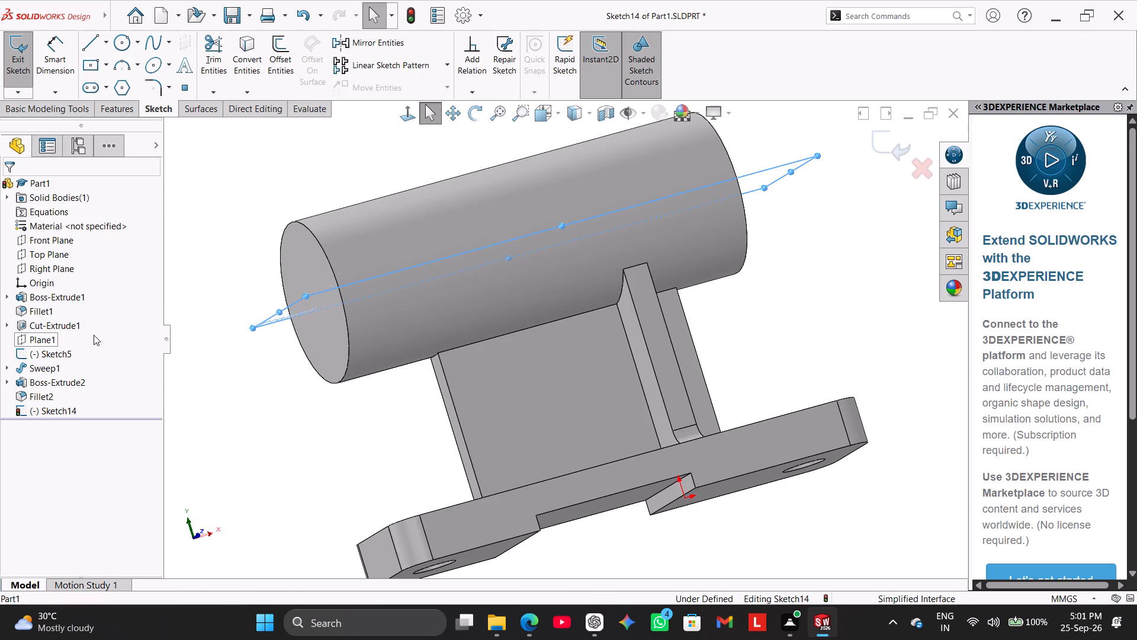
left_click(72, 324)
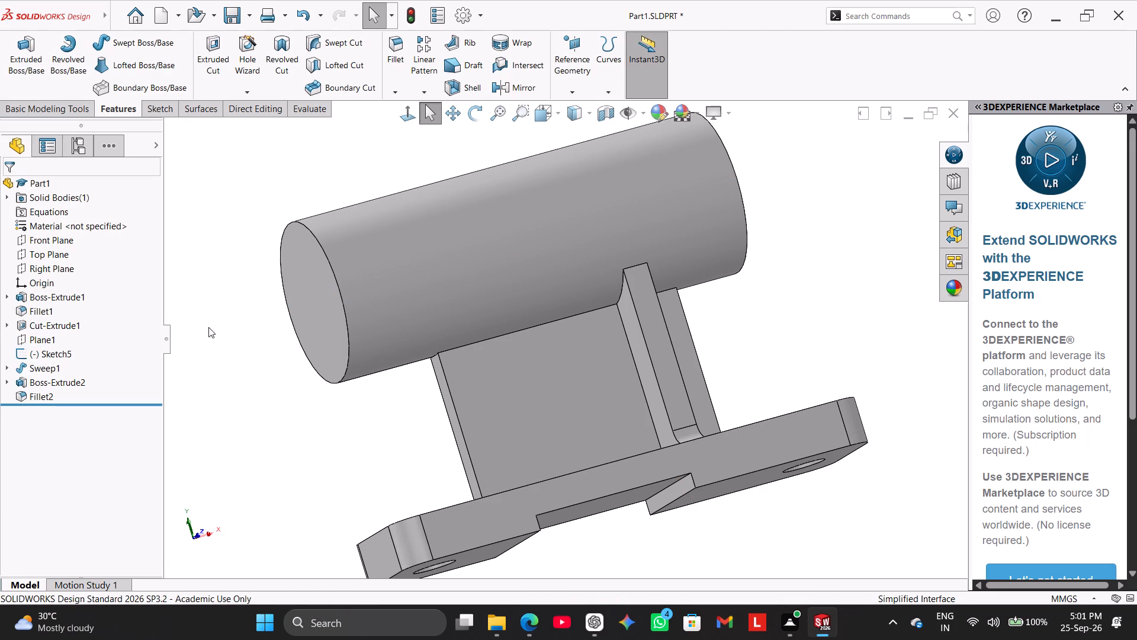
right_click(46, 340)
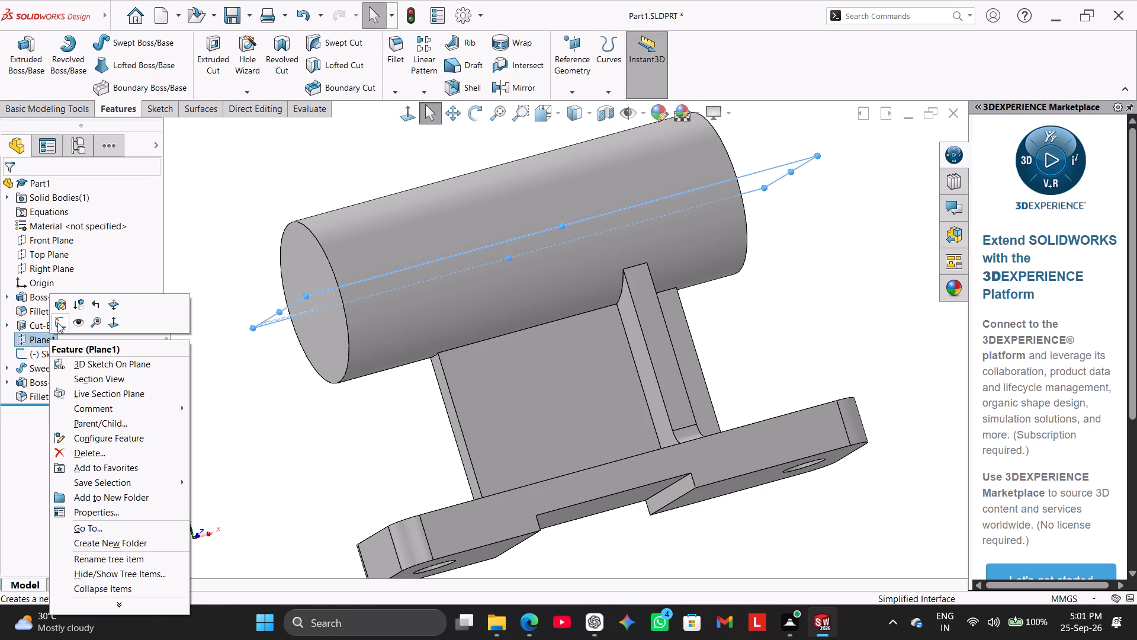
left_click(57, 322)
left_click(222, 257)
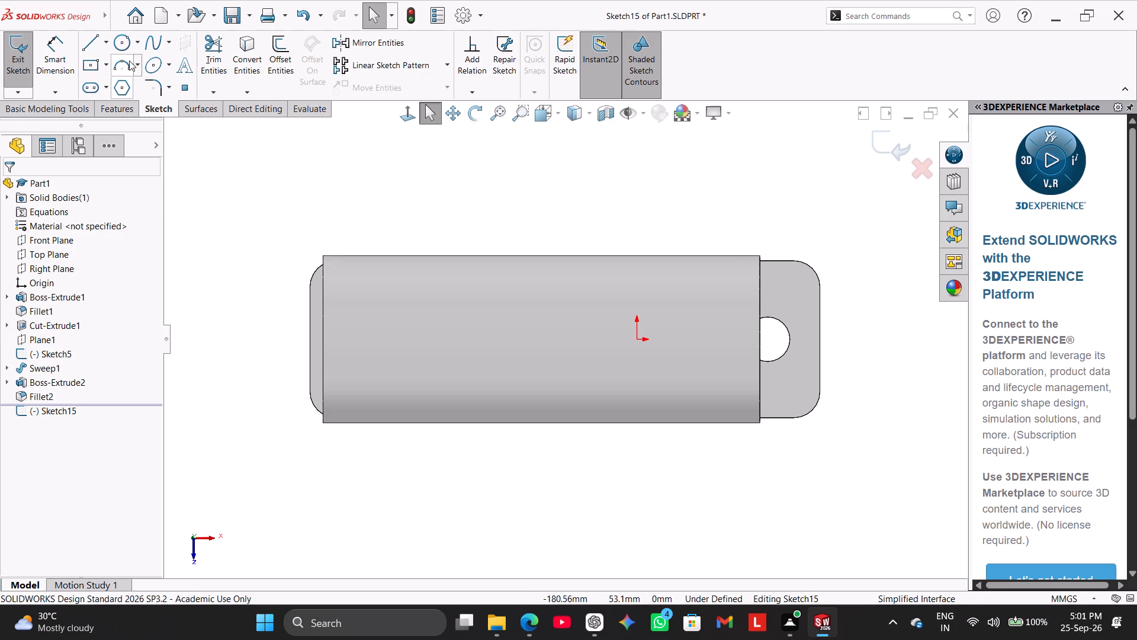
left_click(103, 39)
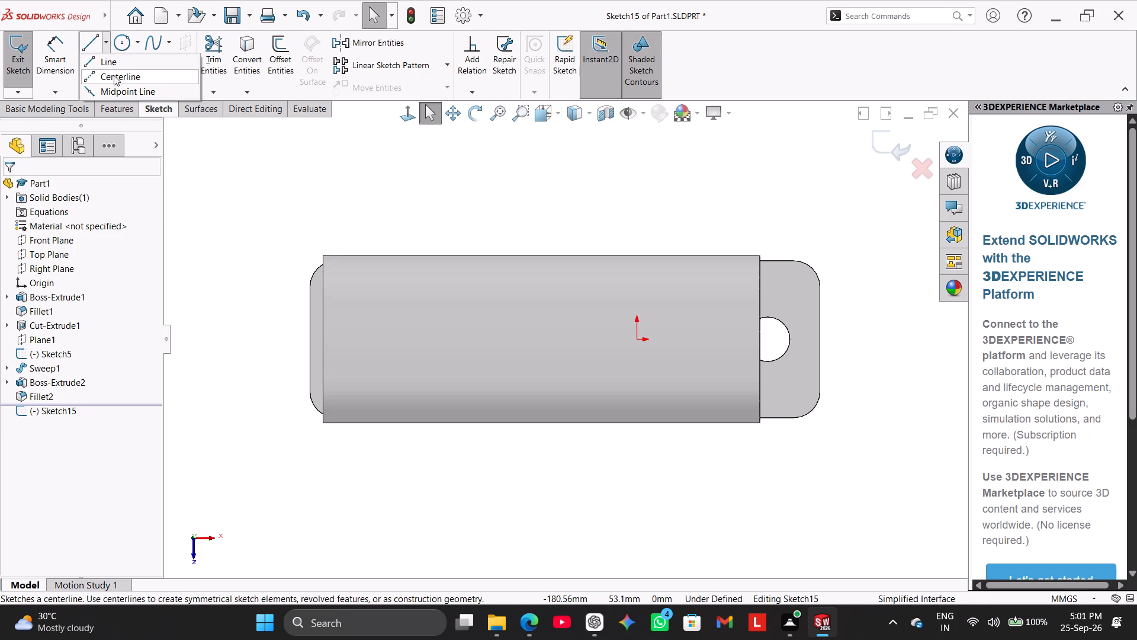
left_click(115, 76)
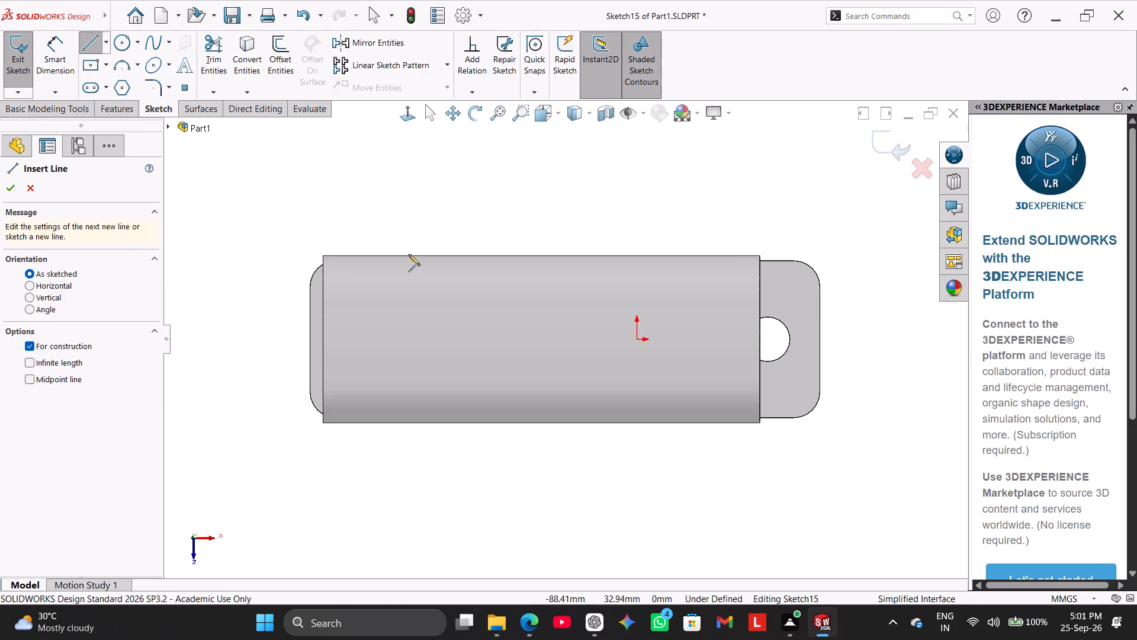
left_click(239, 339)
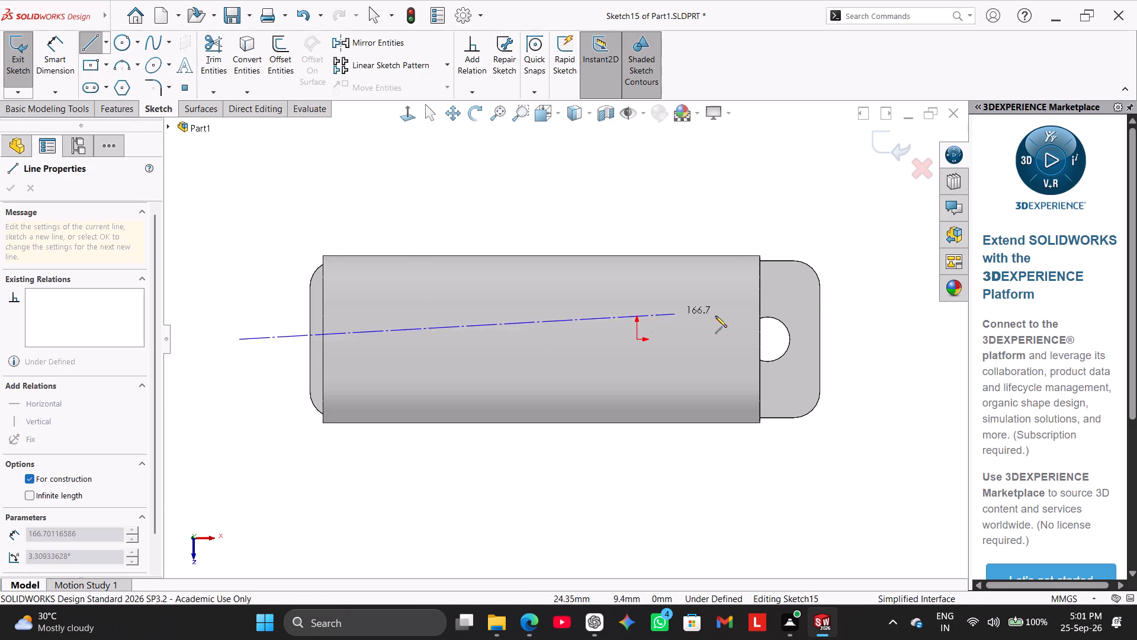
left_click(877, 340)
right_click(830, 232)
left_click(861, 245)
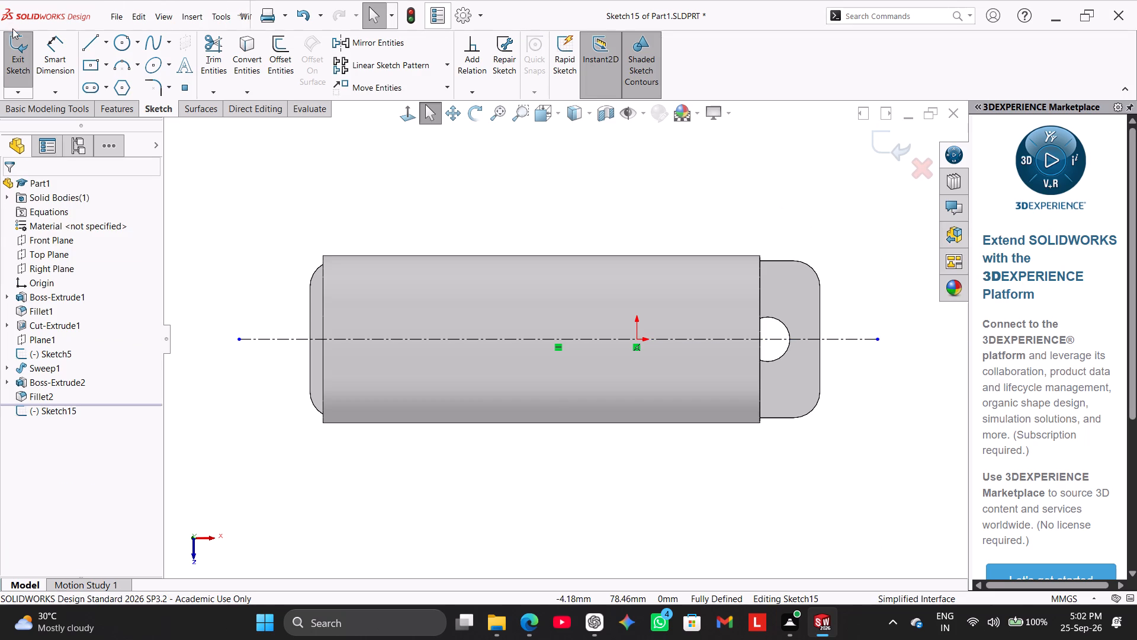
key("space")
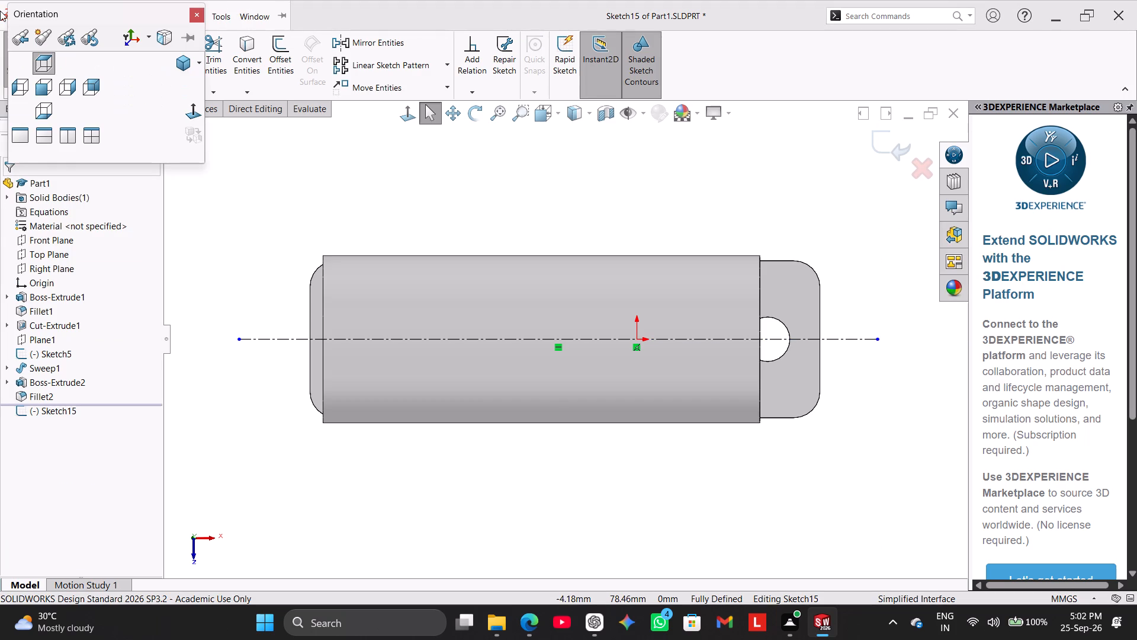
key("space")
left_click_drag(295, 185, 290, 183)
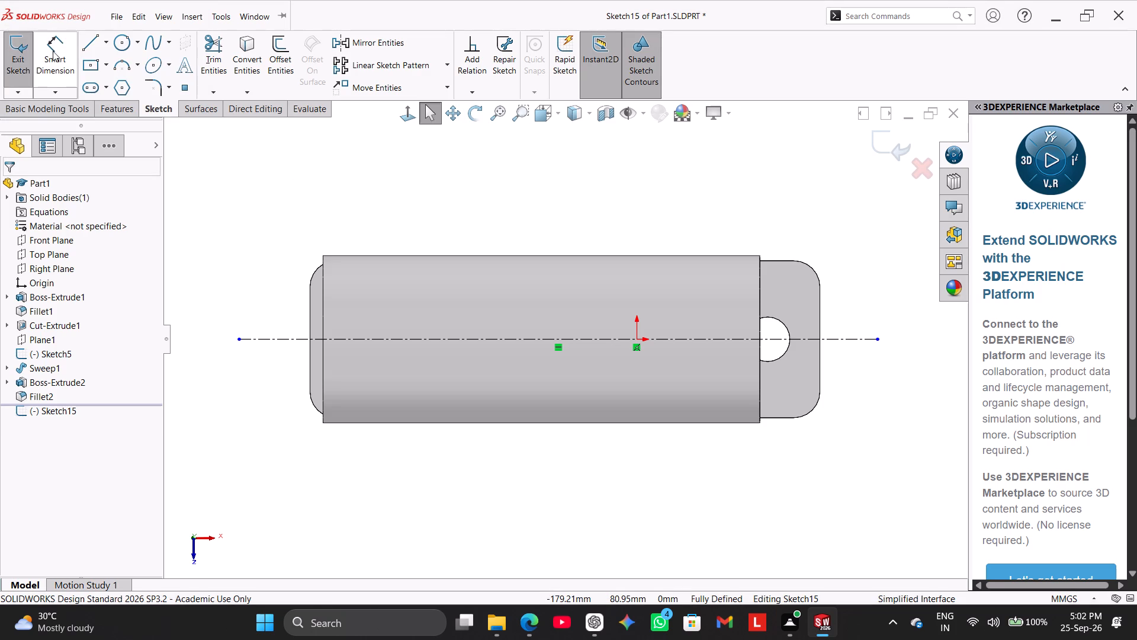
Sketch connected lines from the centerline: vertical up inside the cylinder, horizontal about 110 mm, a shallow sloped-floor notch, and across to the cylinder's far end.
left_click(89, 45)
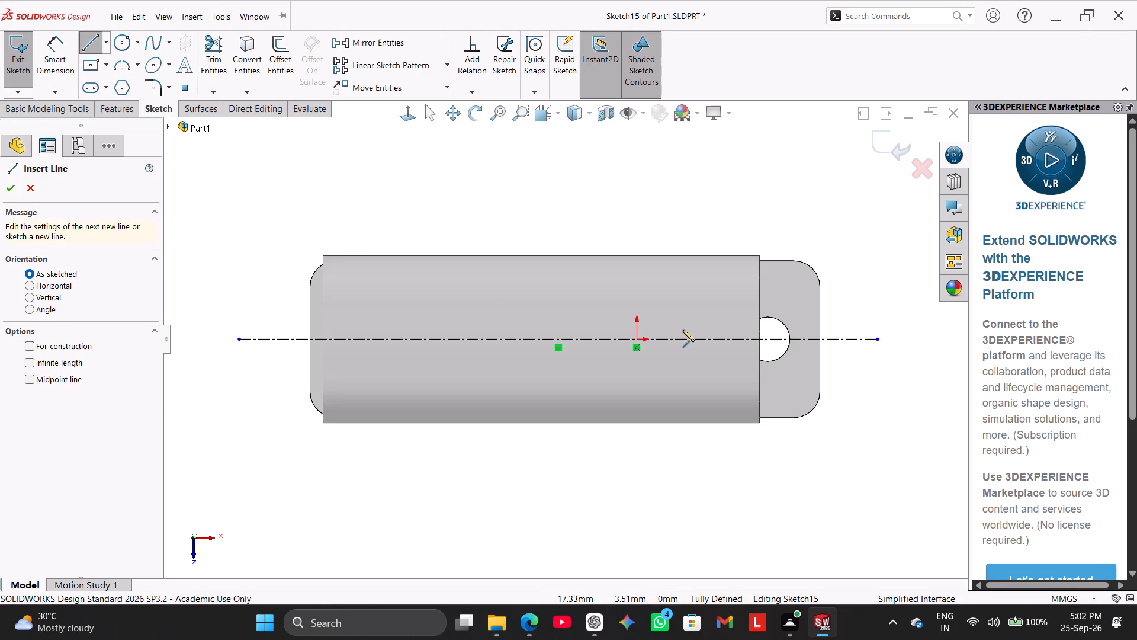
left_click(731, 340)
left_click(731, 264)
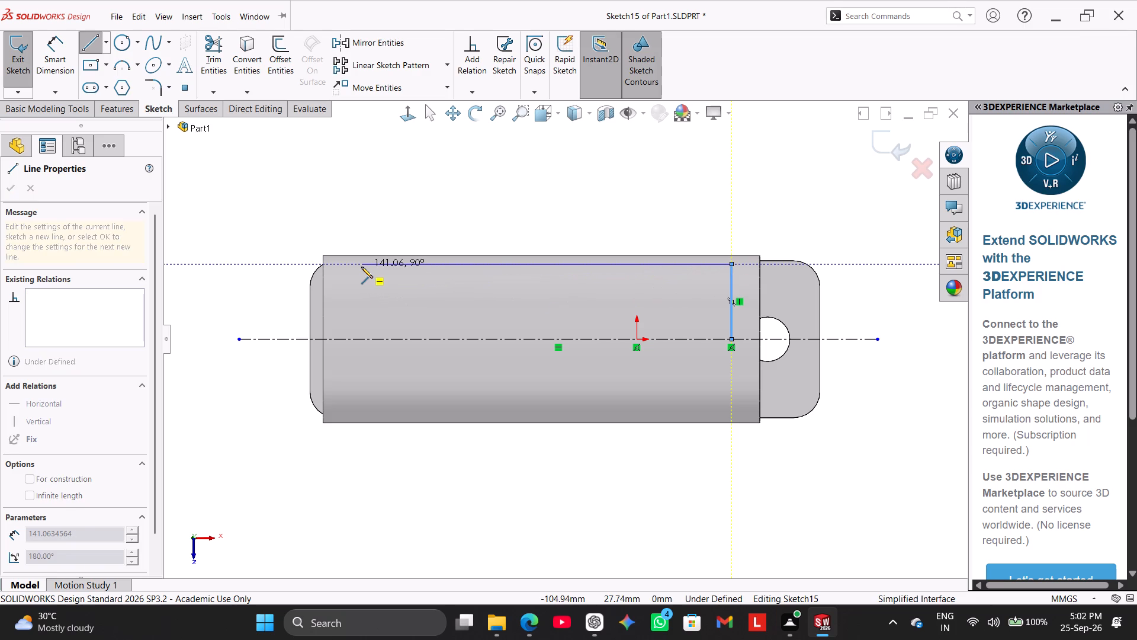
left_click(444, 263)
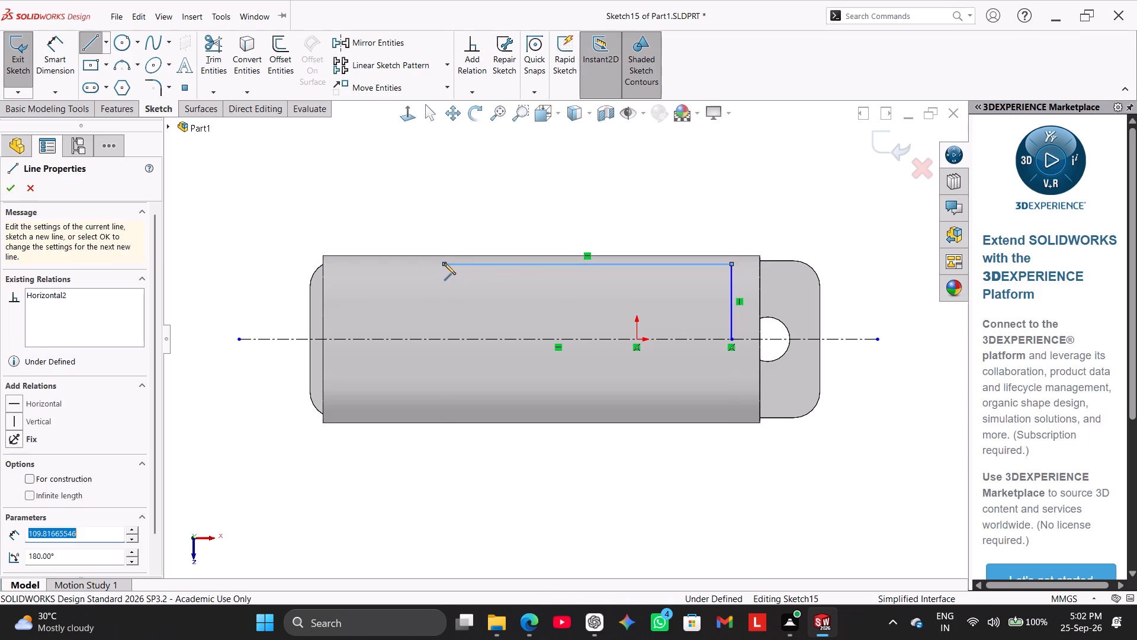
left_click(444, 278)
left_click(419, 271)
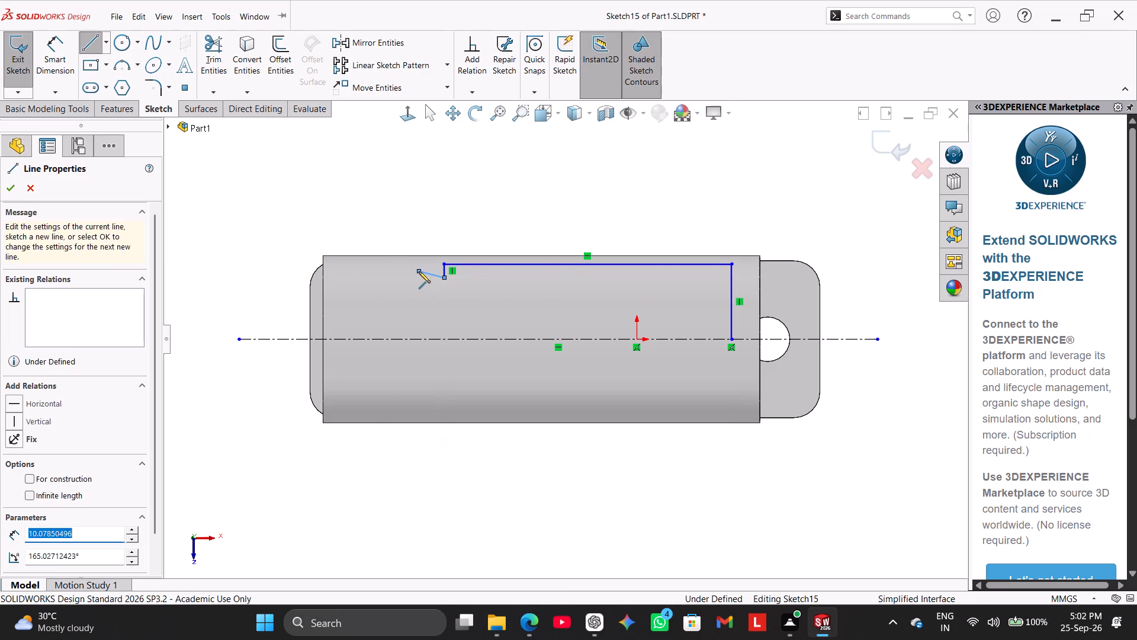
left_click(417, 262)
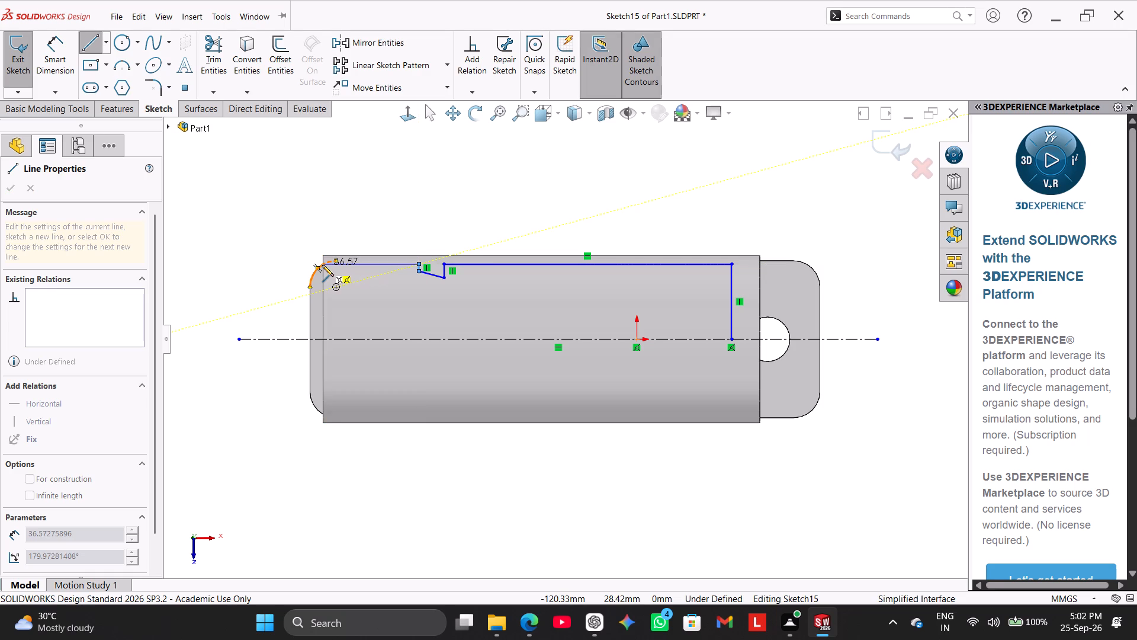
left_click(322, 265)
right_click(300, 195)
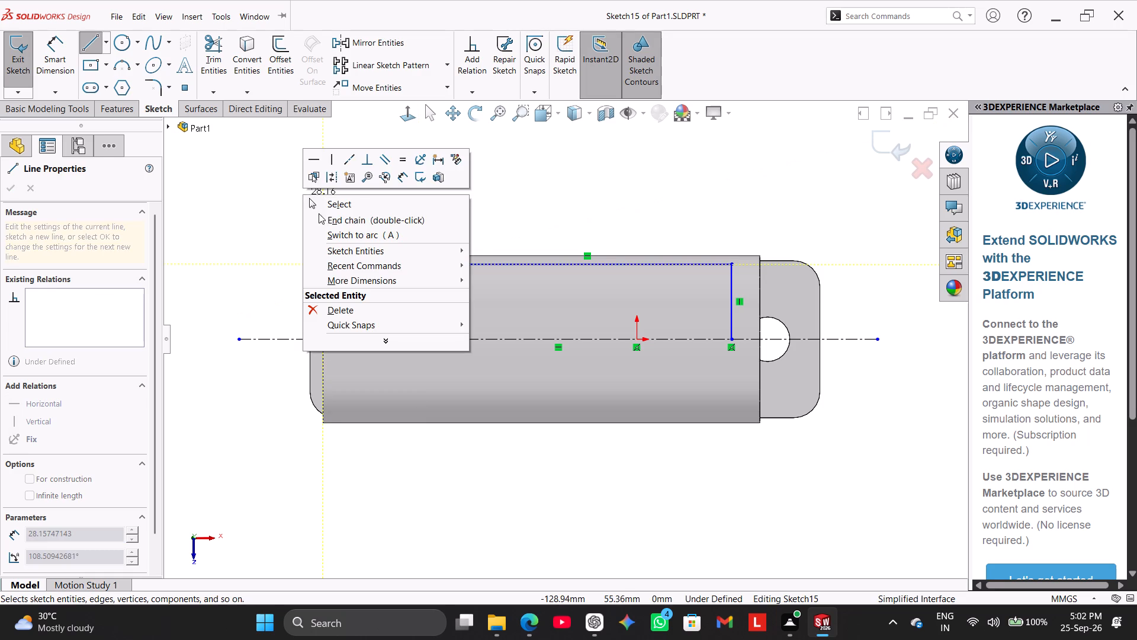
left_click(326, 207)
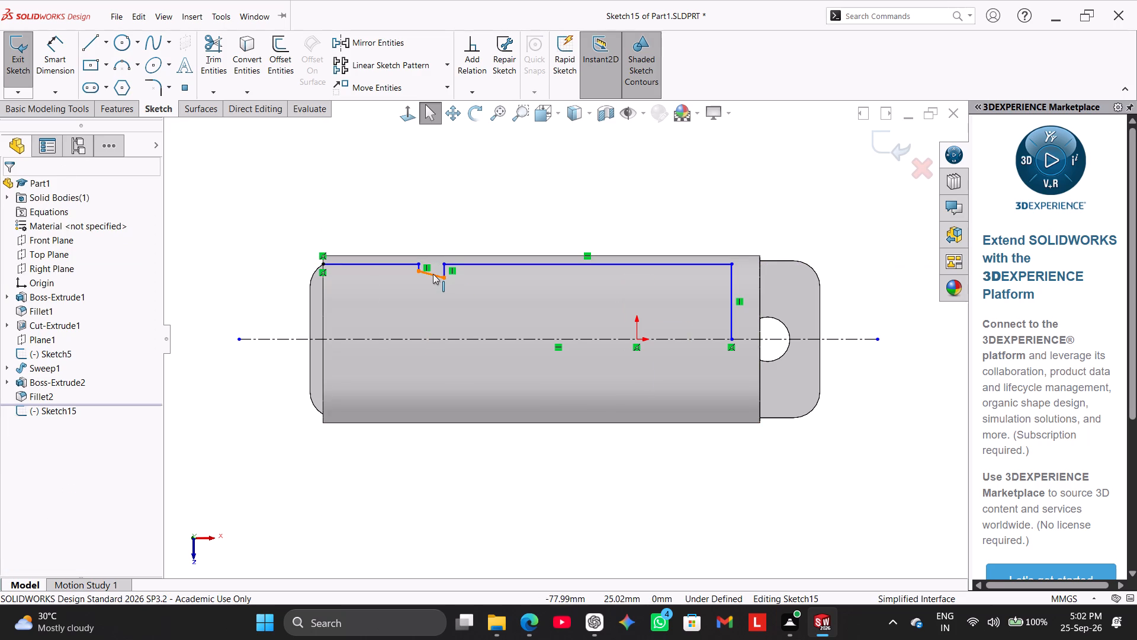
Move the lower corner of the notch's shorter side down so that the notch floor is level.
scroll(448, 262, "down", 7)
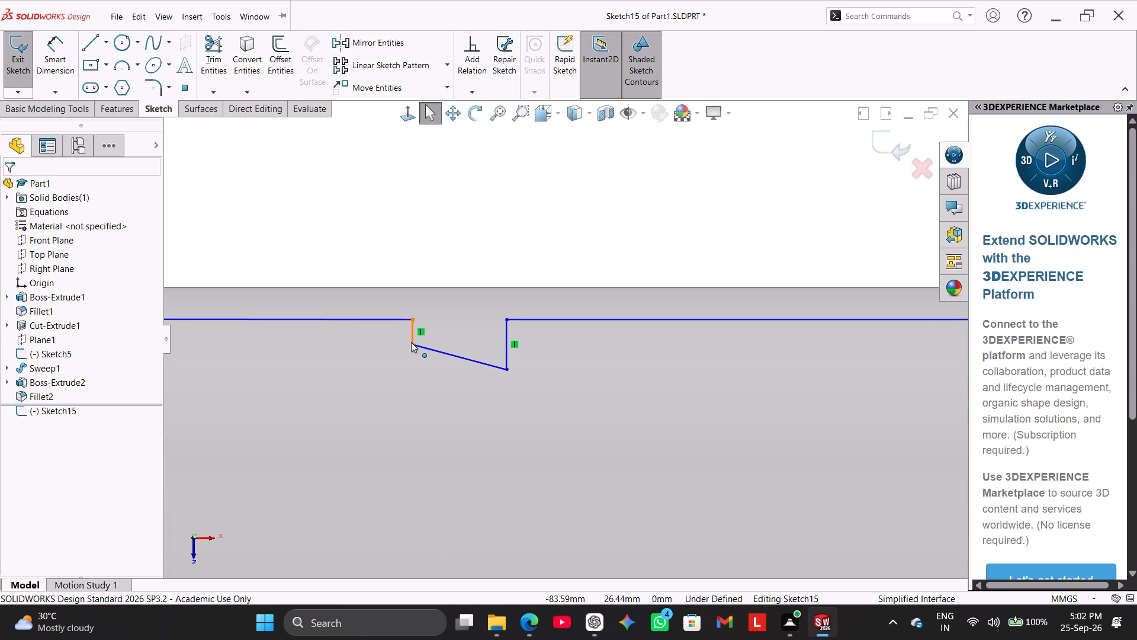
left_click_drag(412, 343, 416, 371)
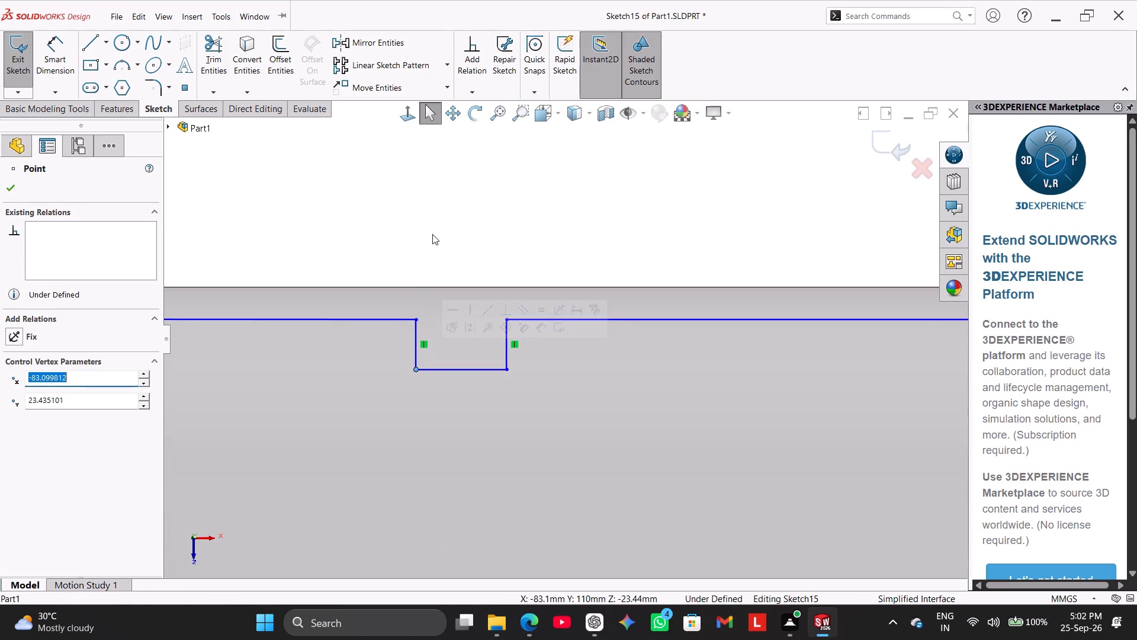
left_click(432, 232)
Delete the profile line about 37 mm long between the notch and the cylinder's end.
scroll(473, 267, "up", 4)
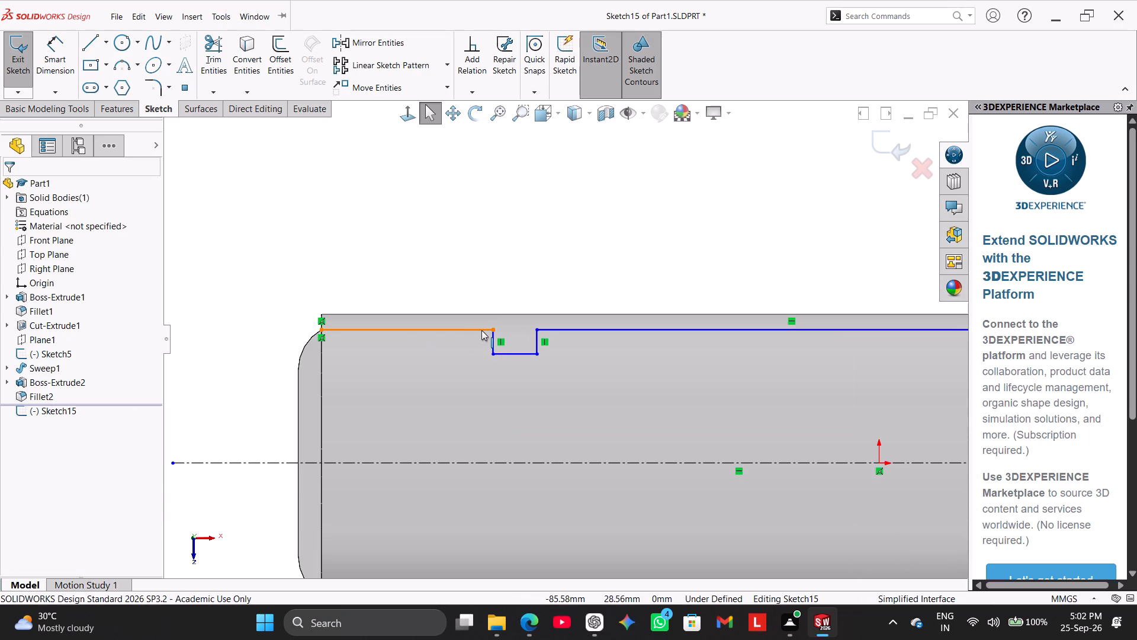
left_click_drag(482, 330, 482, 308)
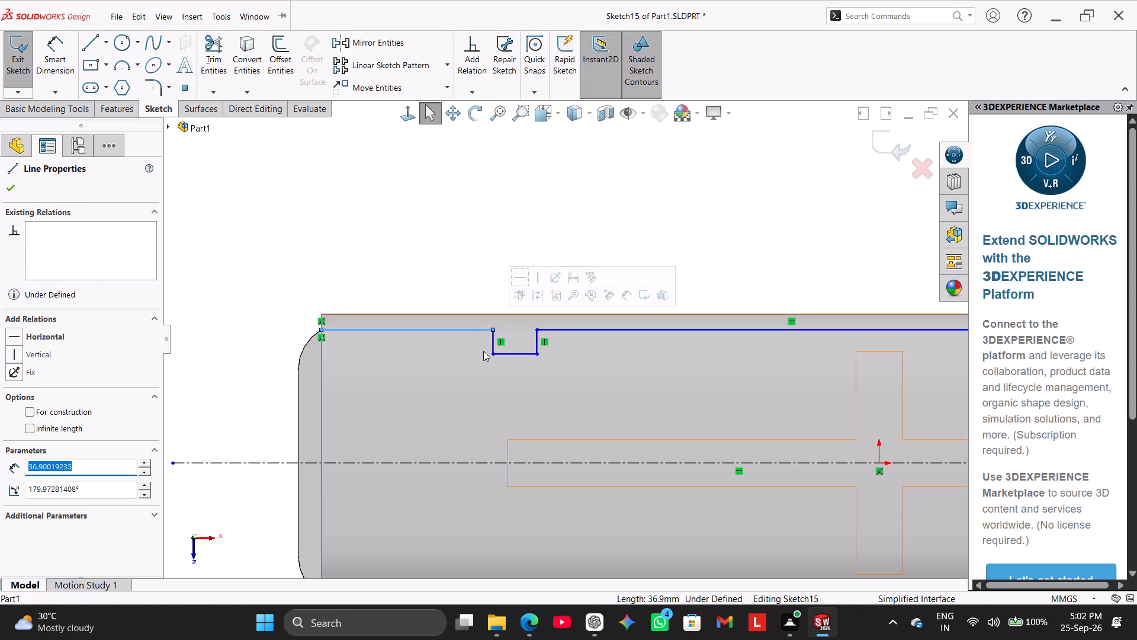
left_click(481, 353)
left_click(443, 260)
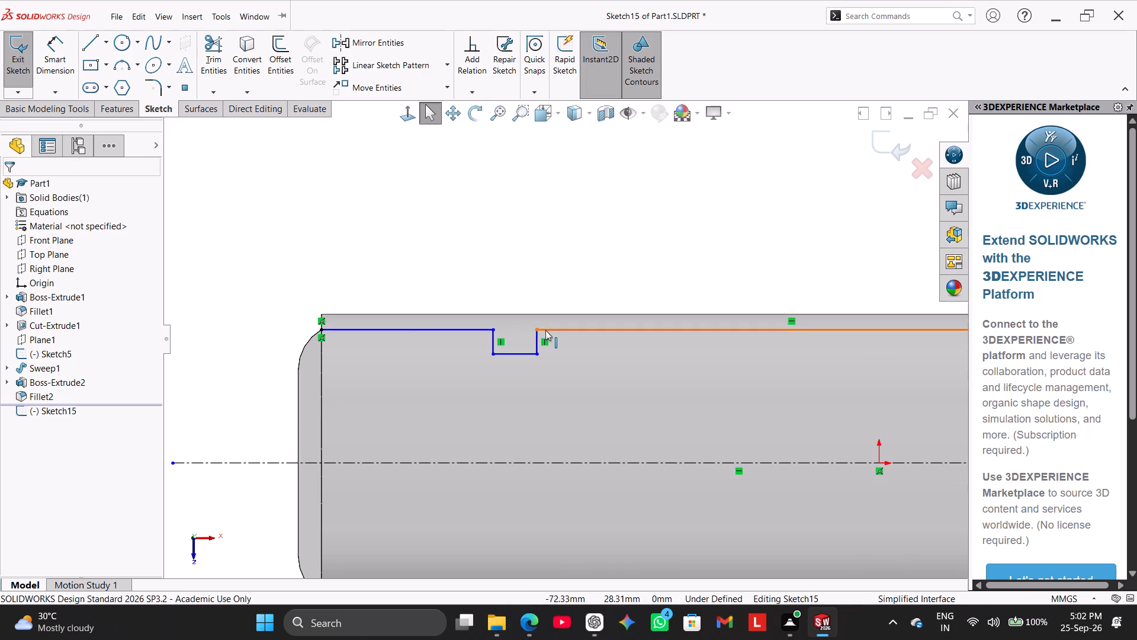
right_click(474, 328)
left_click(506, 532)
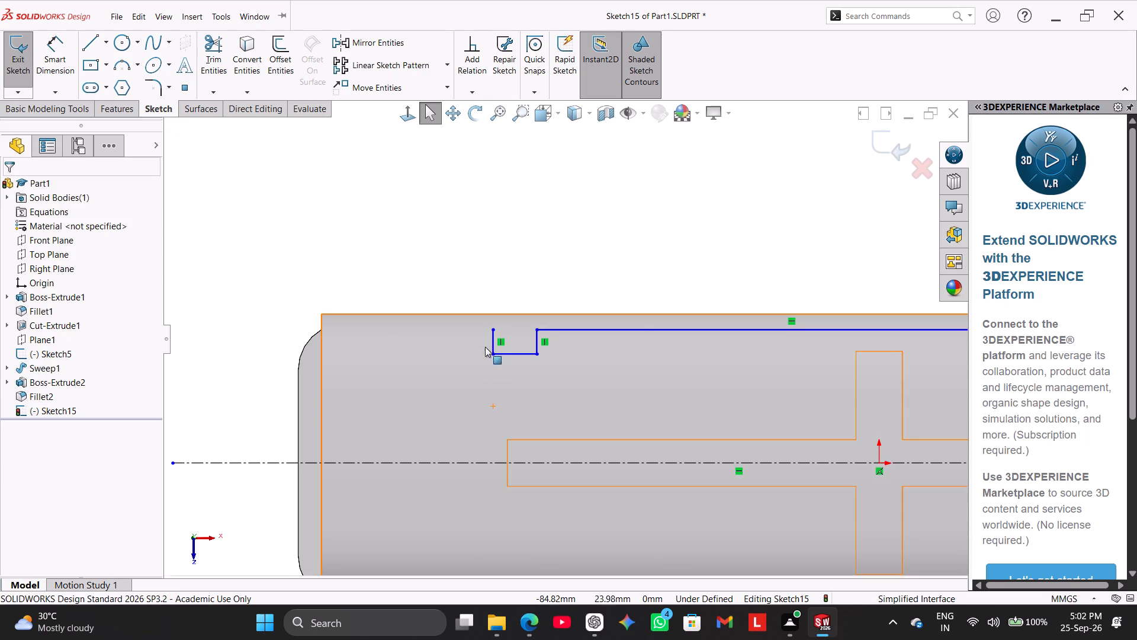
Move the notch's free upper end point slightly up and inward, and draw a new horizontal line from it to the cylinder's end edge.
left_click(493, 329)
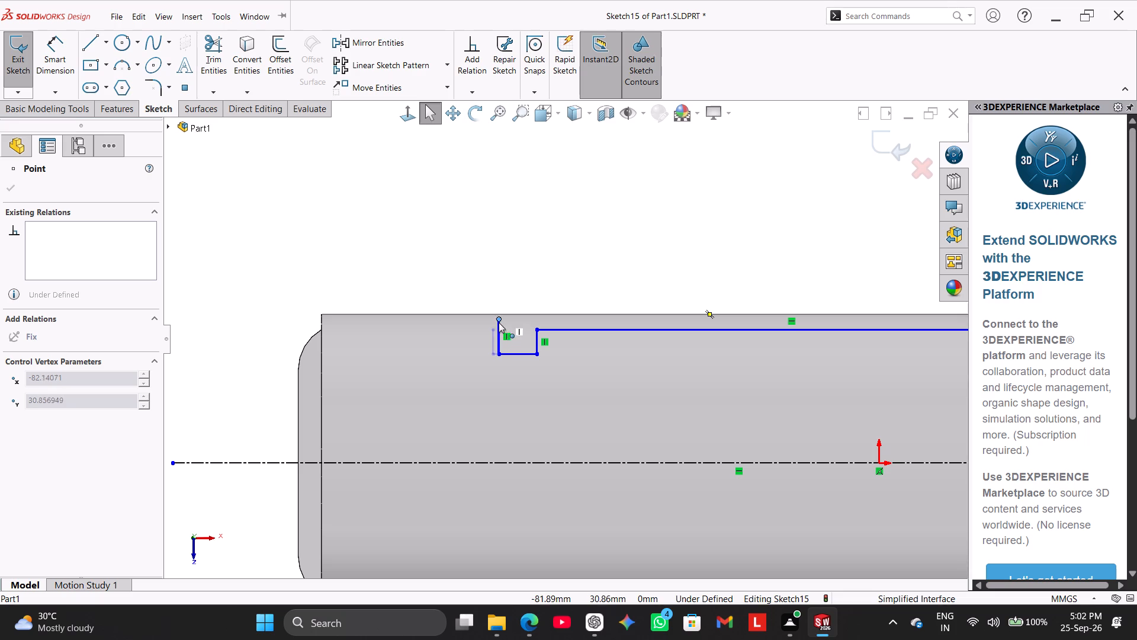
left_click(95, 39)
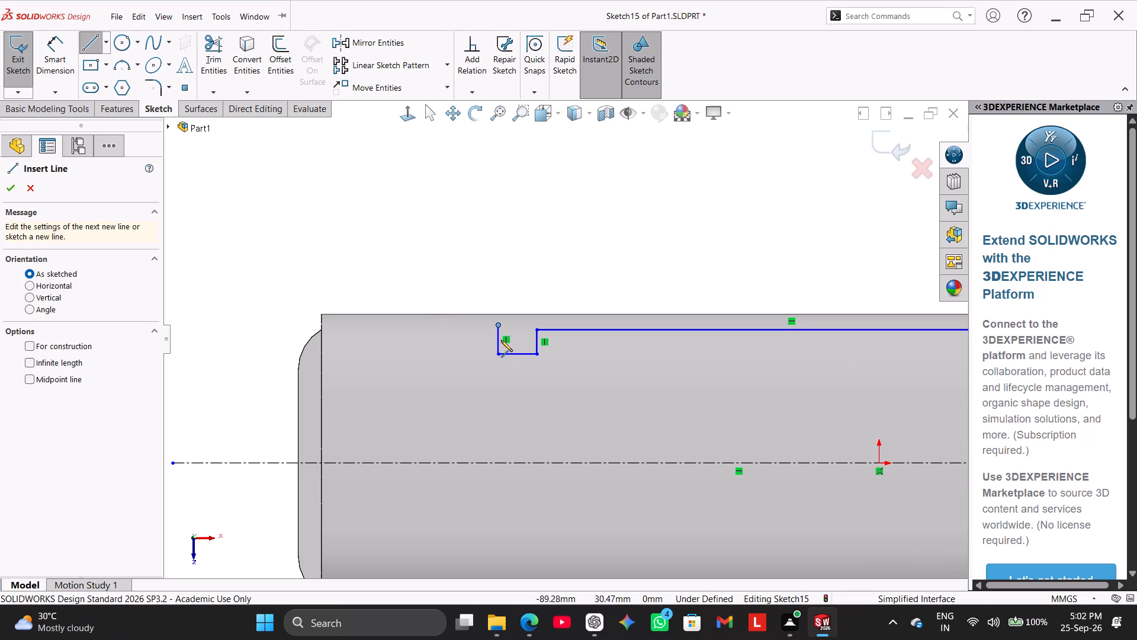
left_click(499, 324)
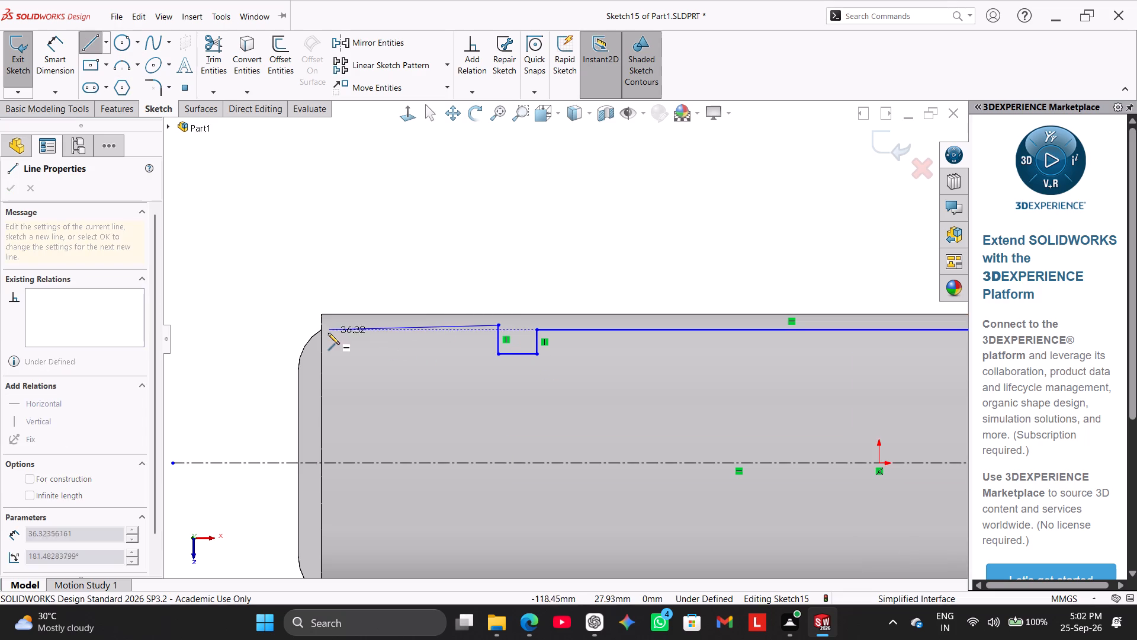
left_click(323, 328)
right_click(316, 271)
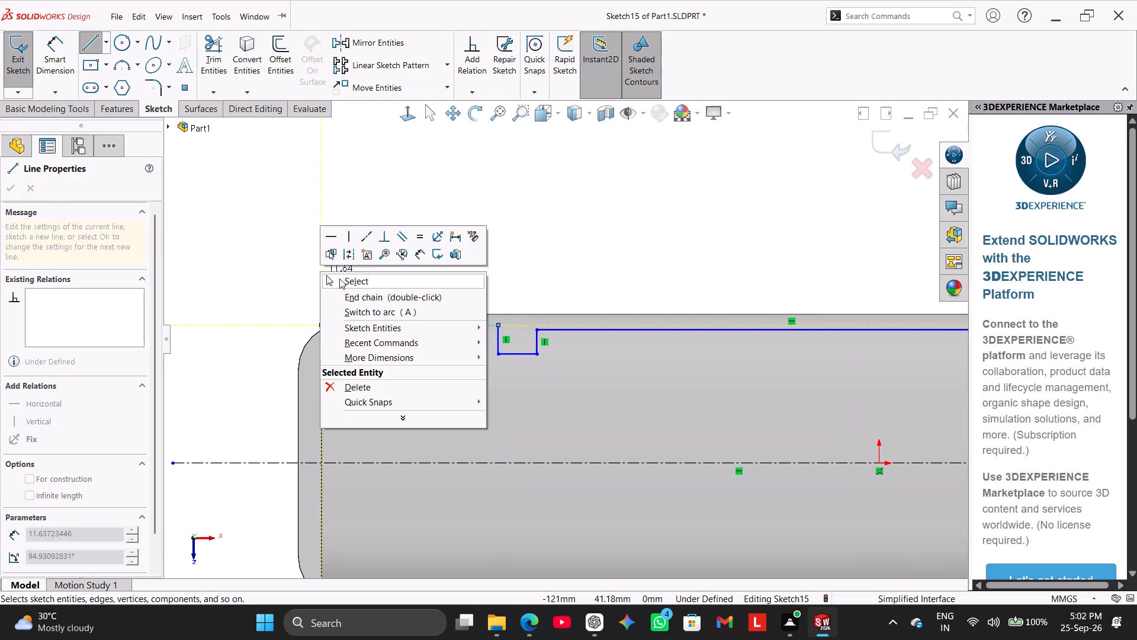
left_click(341, 279)
Dimension the distance from the centerline to the short horizontal line at the cylinder's end as 52/2 (26 mm).
left_click(50, 51)
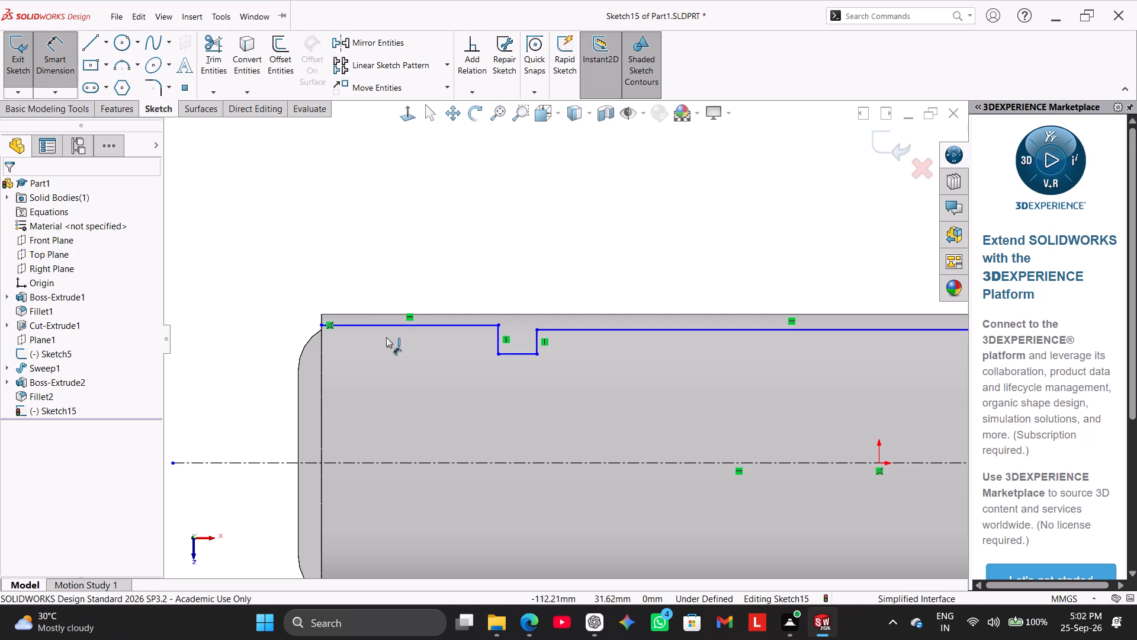
left_click(443, 463)
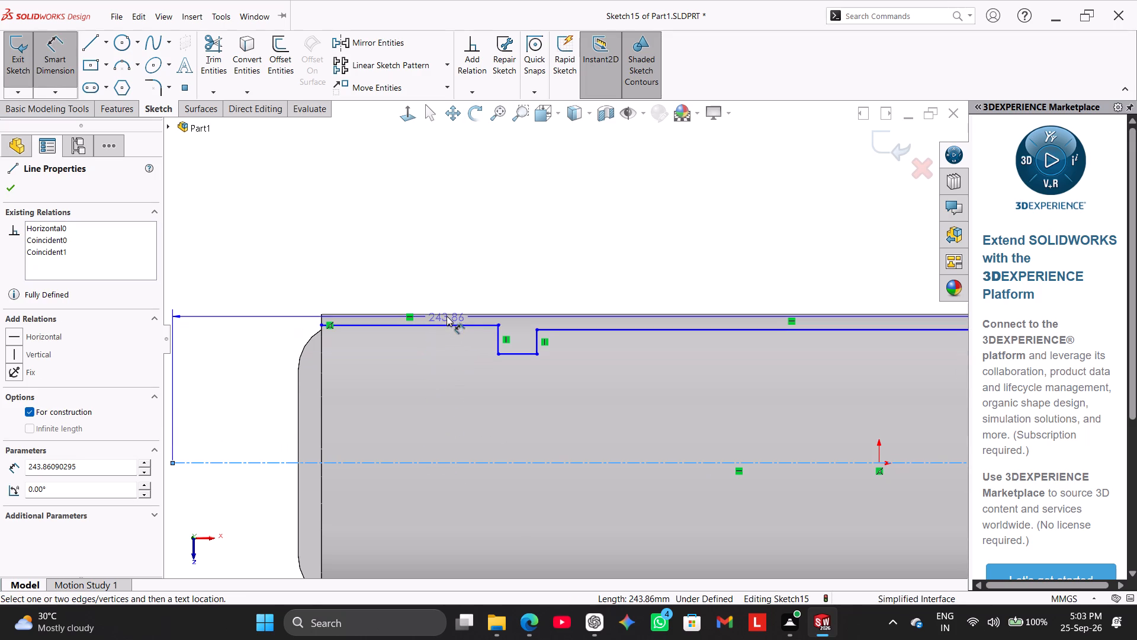
left_click(450, 324)
left_click(430, 396)
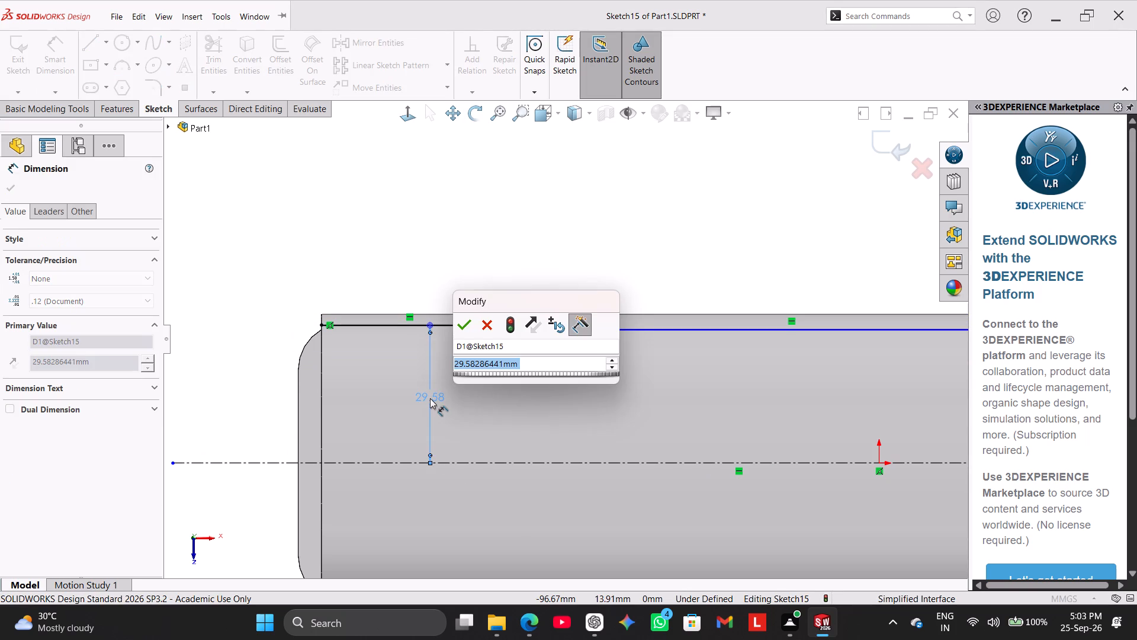
type("52/2")
key("Return")
key("Return")
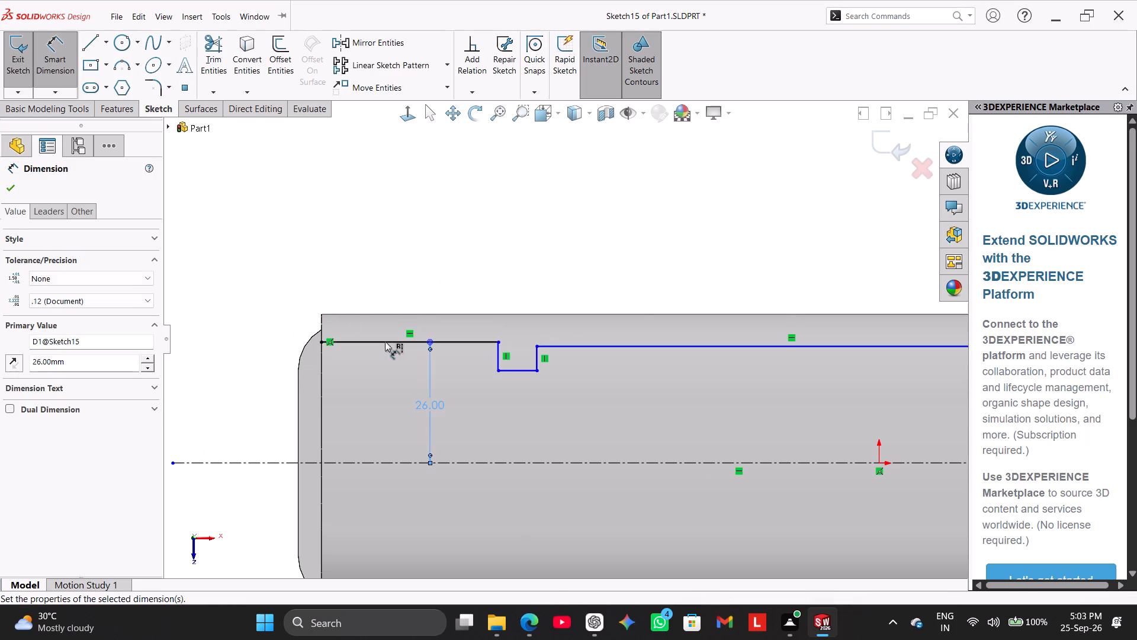
Dimension the distance from the centerline to the long horizontal line beyond the notch as 50/2 (25 mm).
left_click(560, 346)
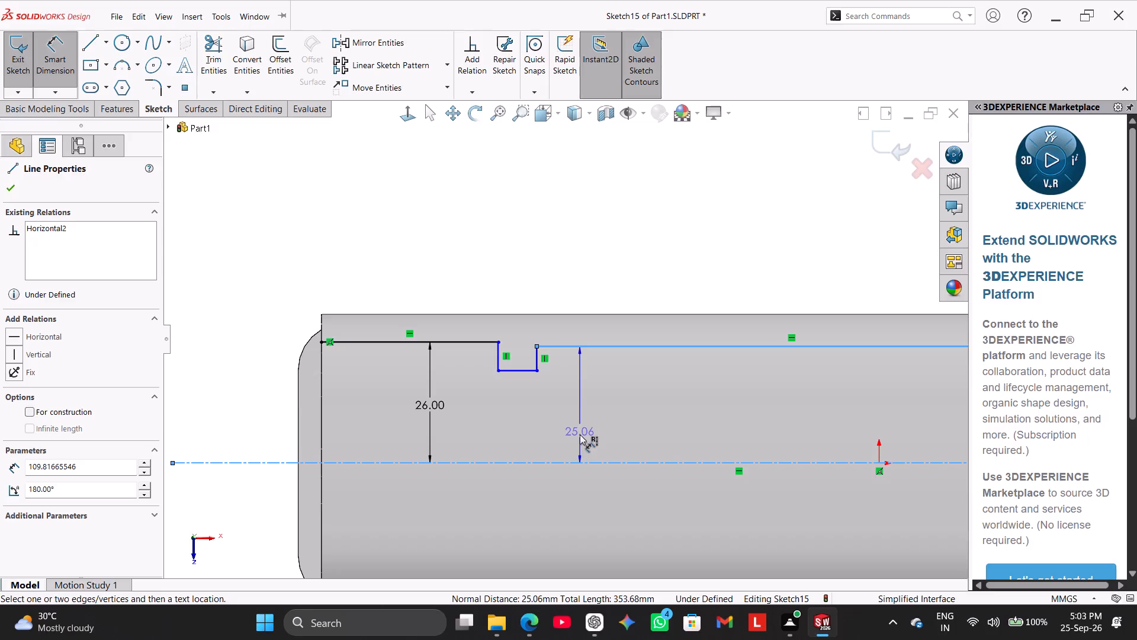
left_click(587, 396)
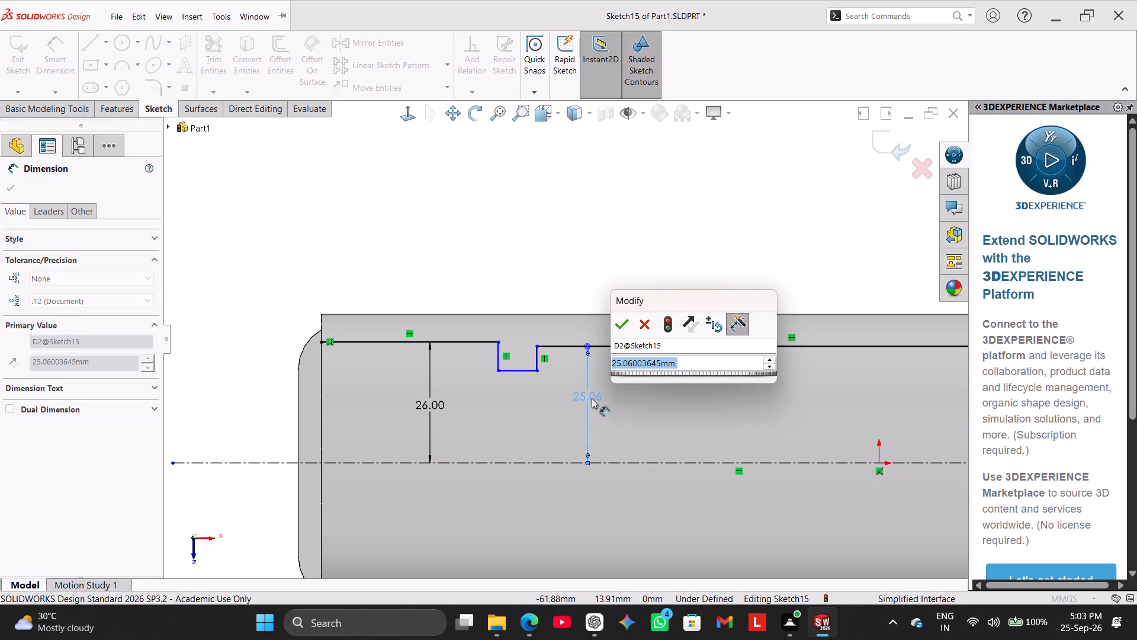
type("50/2")
key("Return")
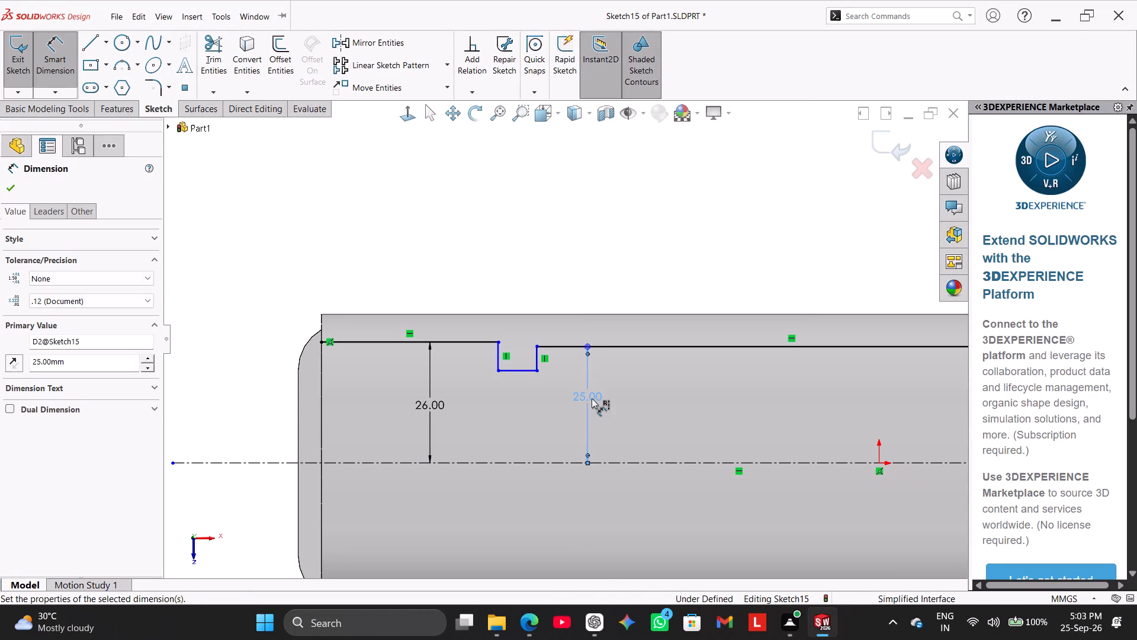
Dimension the distance from the notch's bottom line to the centerline as 43/2 (21.5 mm).
left_click(513, 371)
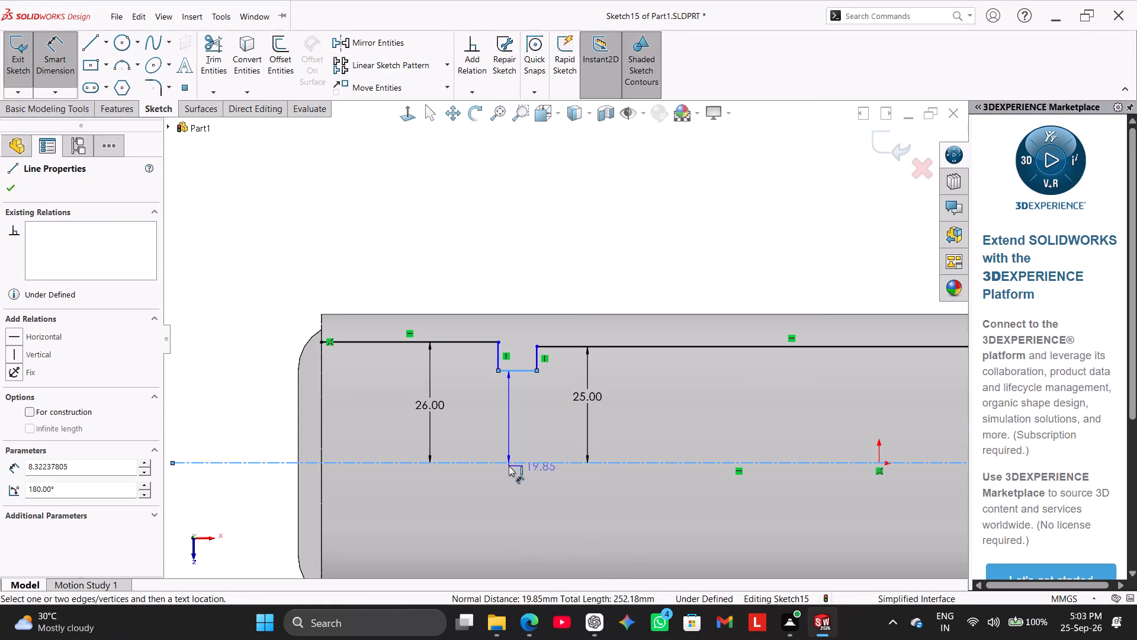
left_click(509, 461)
left_click(516, 408)
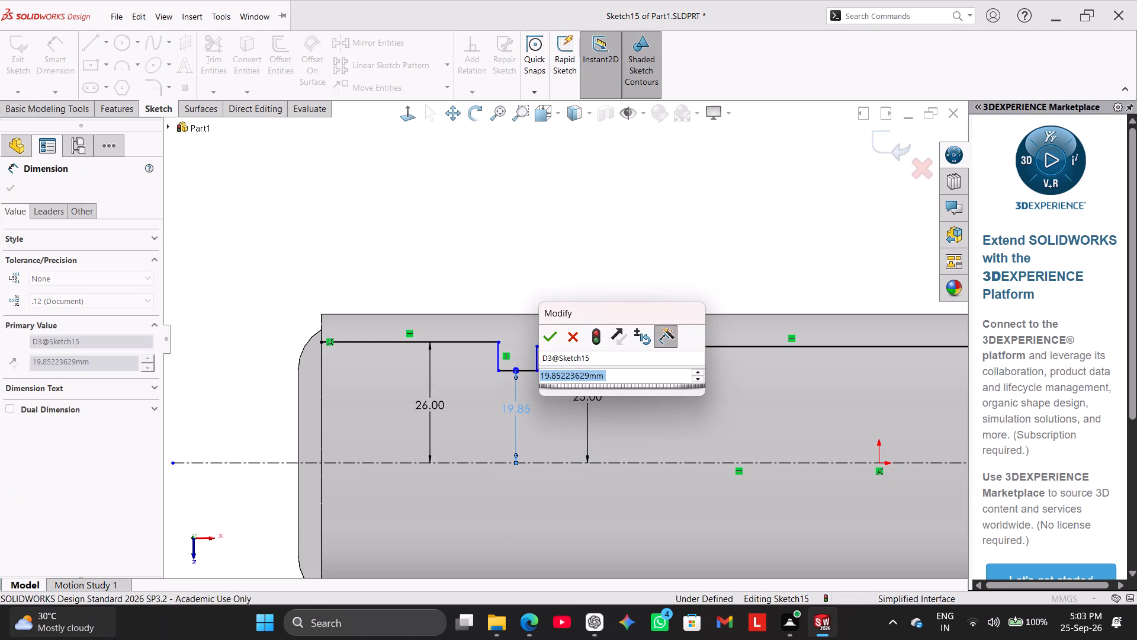
type("43/2")
key("Return")
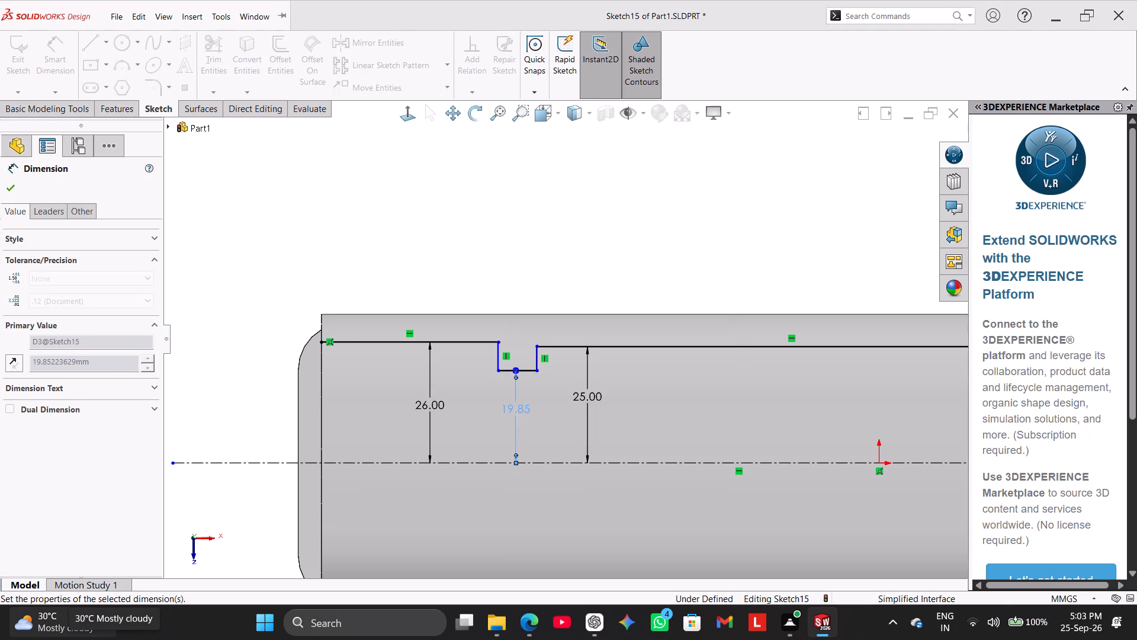
right_click(516, 252)
left_click(579, 290)
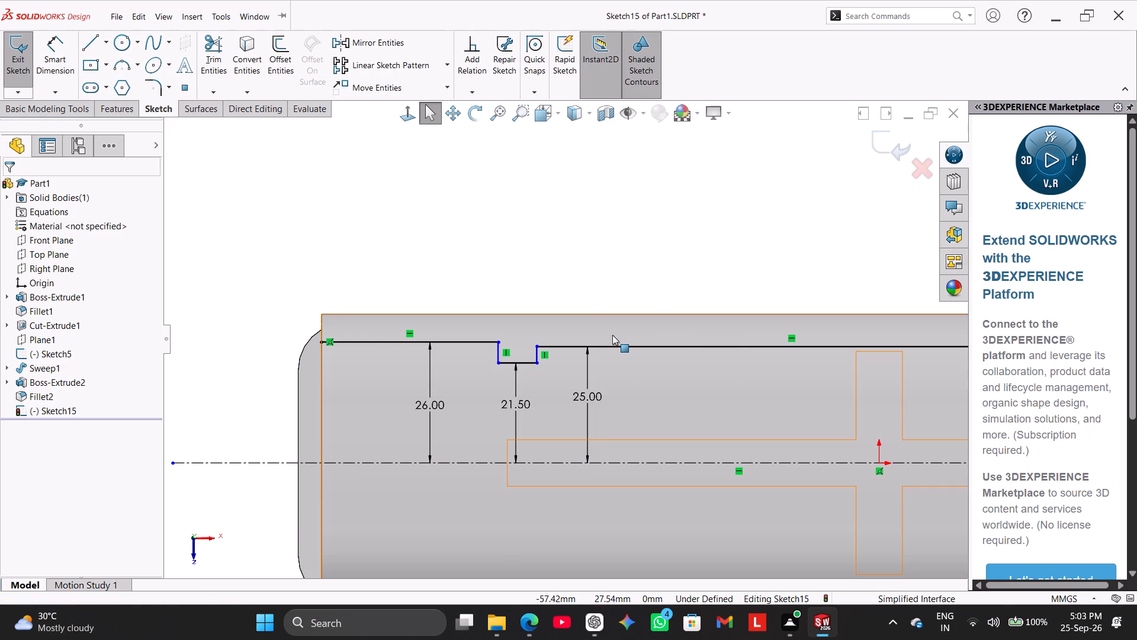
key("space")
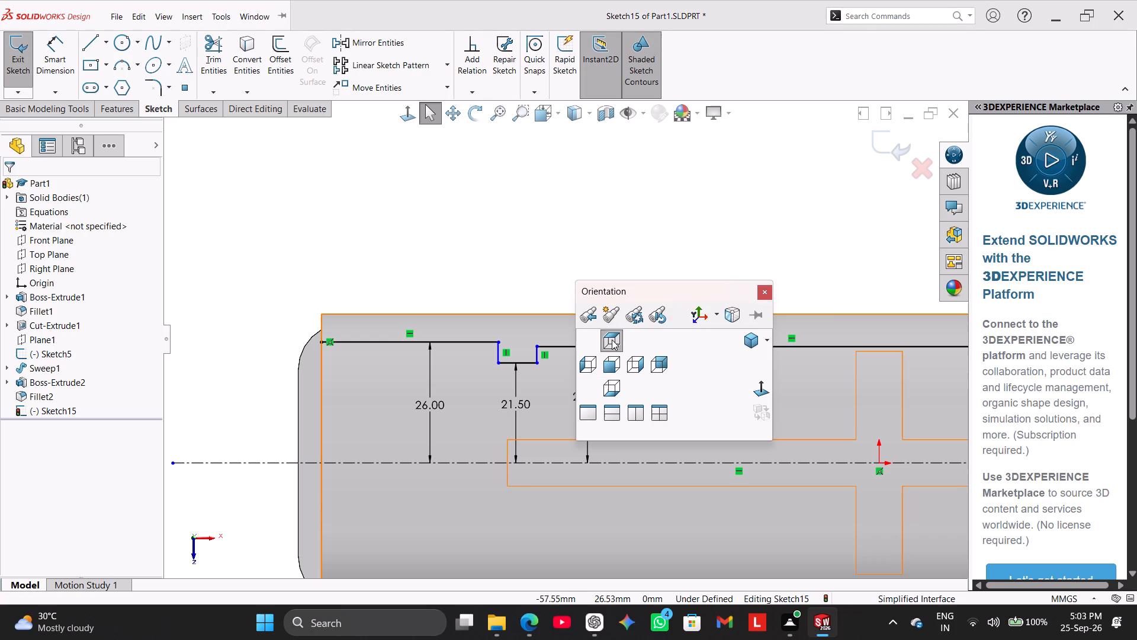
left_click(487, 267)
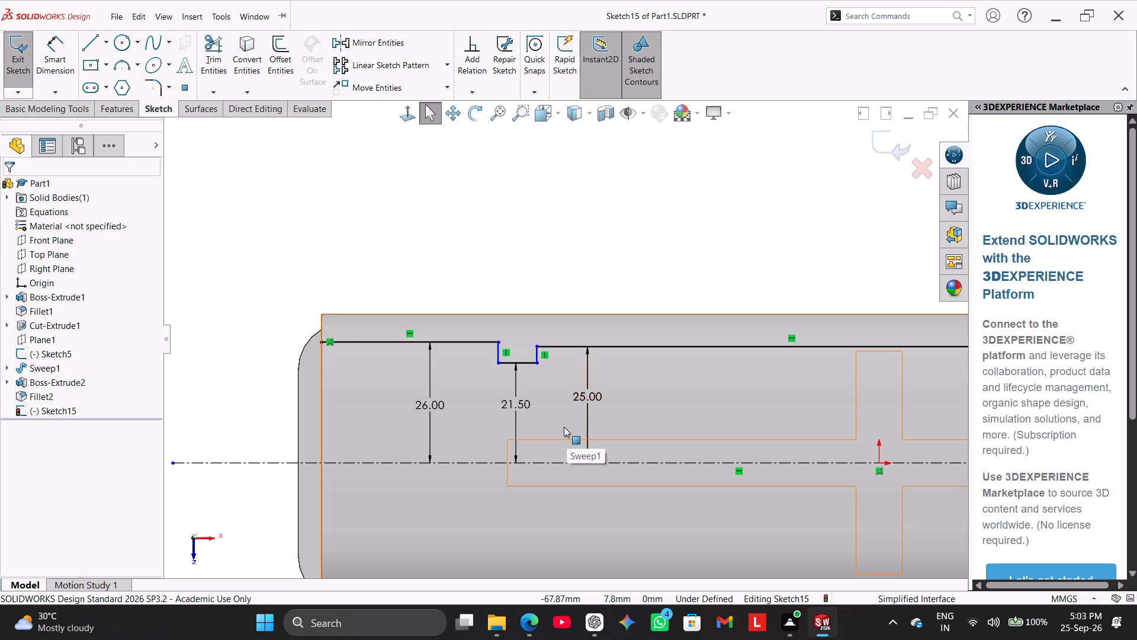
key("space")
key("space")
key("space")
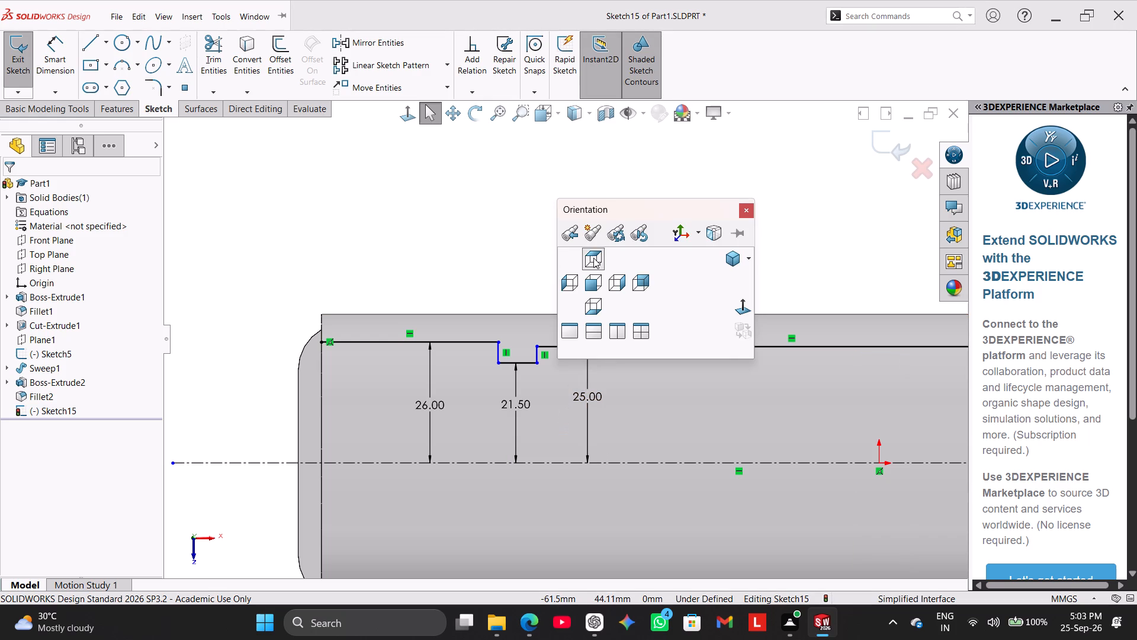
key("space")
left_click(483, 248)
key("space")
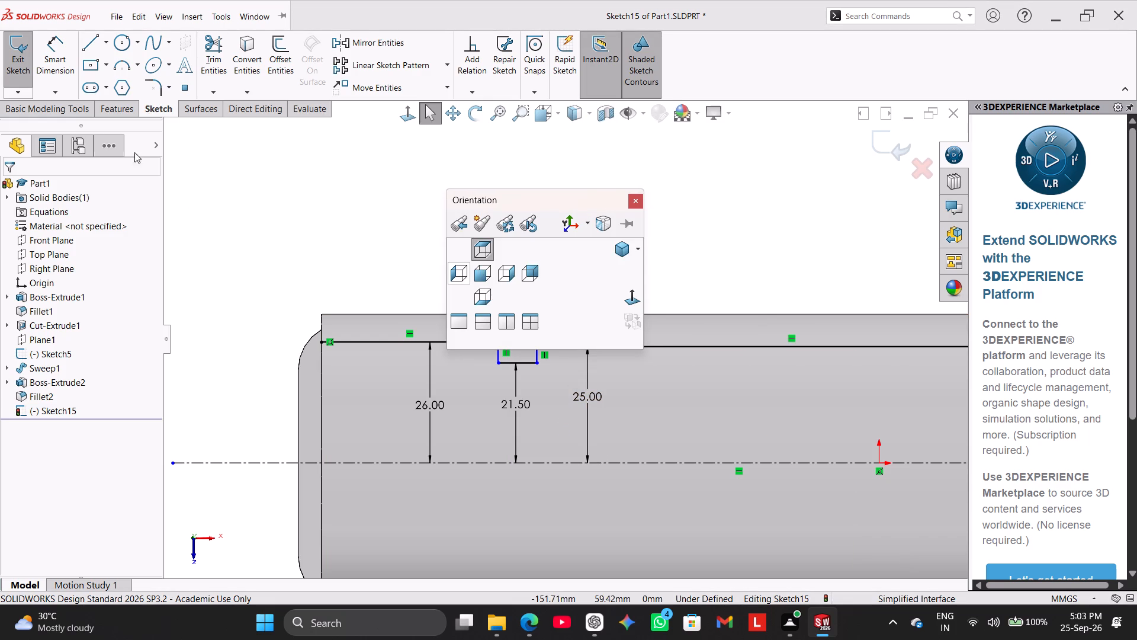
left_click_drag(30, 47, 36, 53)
Dimension the notch's width between its two vertical lines as 8 mm.
left_click(535, 351)
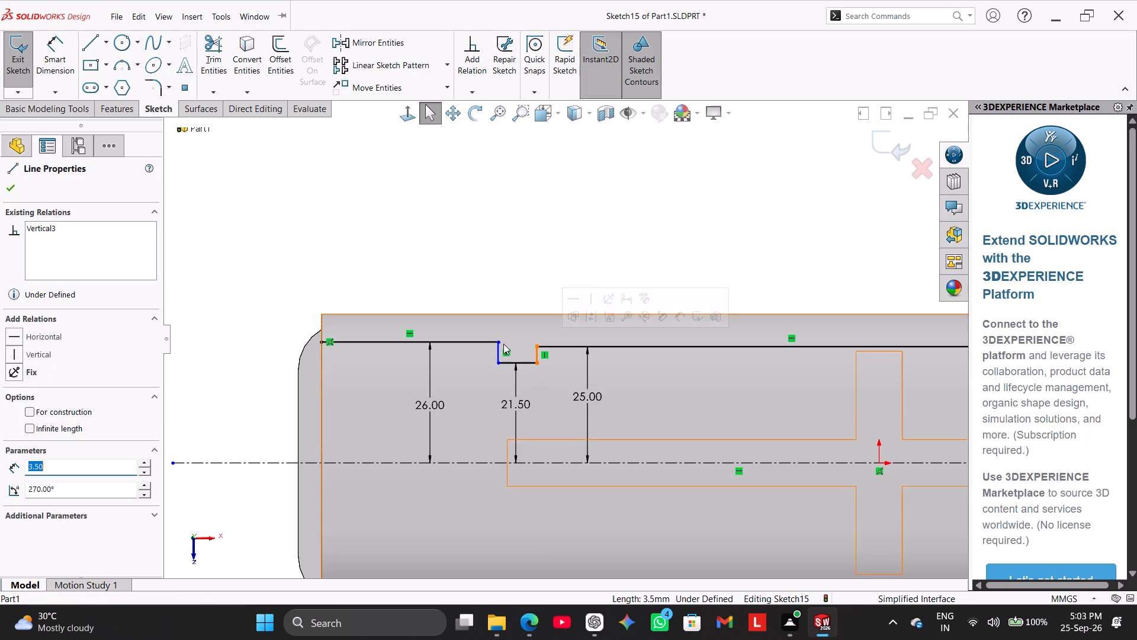
left_click(499, 347)
left_click(72, 67)
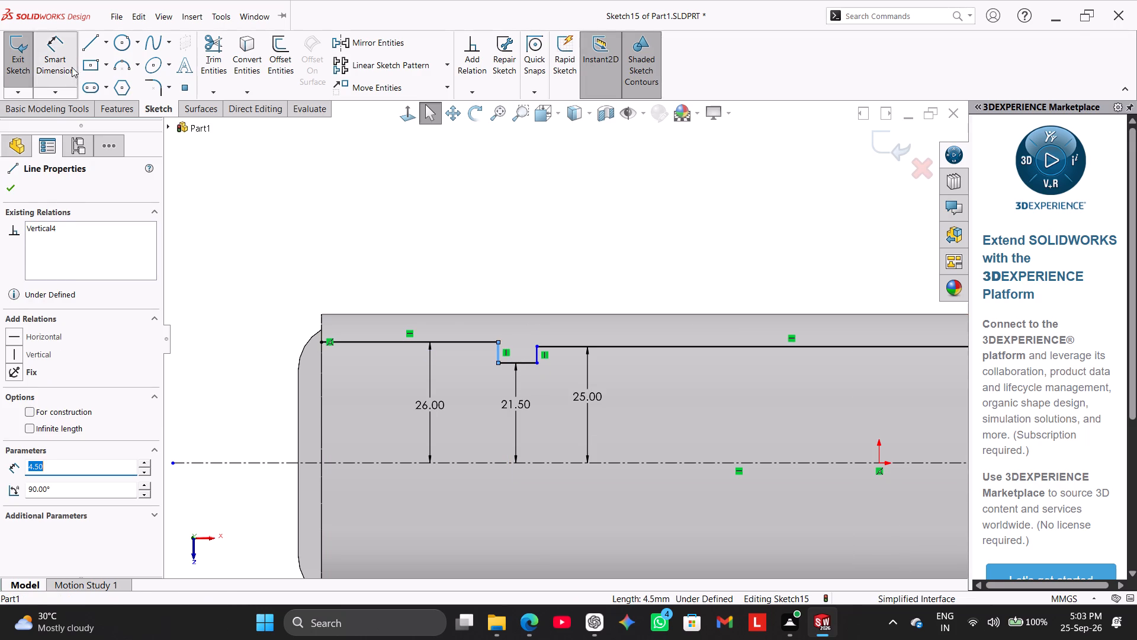
left_click(496, 352)
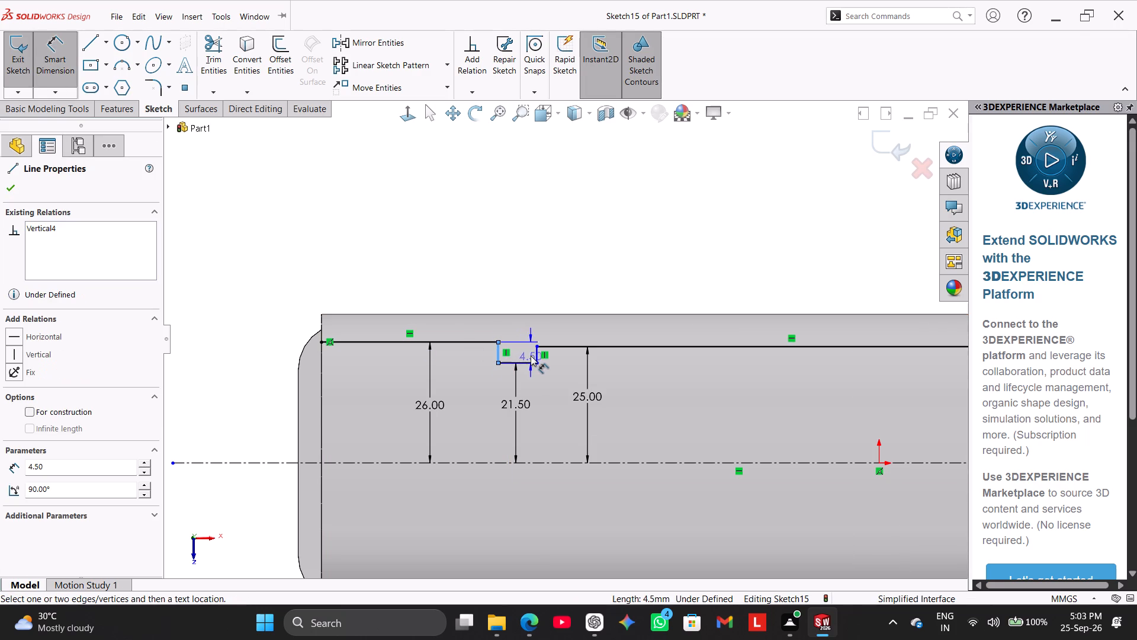
left_click(537, 354)
left_click(512, 489)
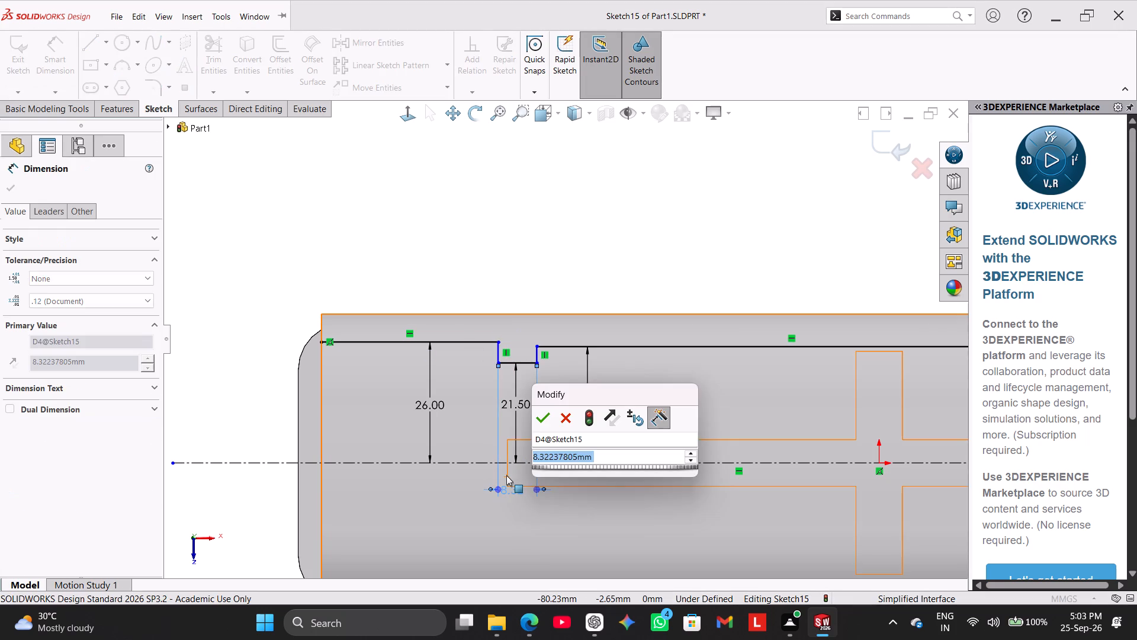
key("8")
key("Return")
right_click(408, 246)
left_click(470, 287)
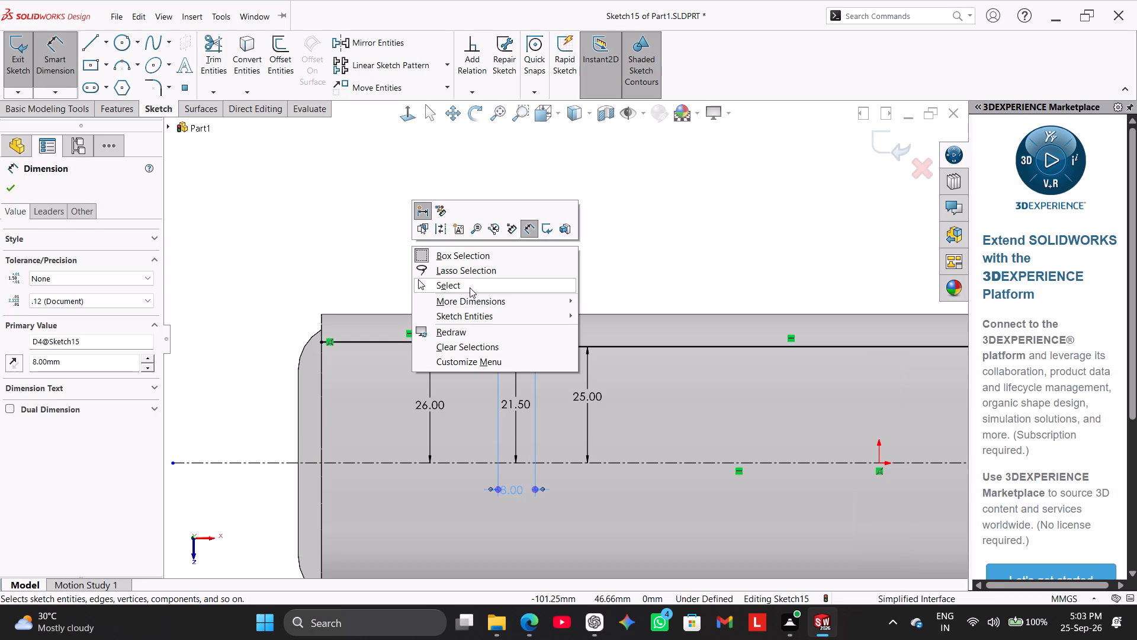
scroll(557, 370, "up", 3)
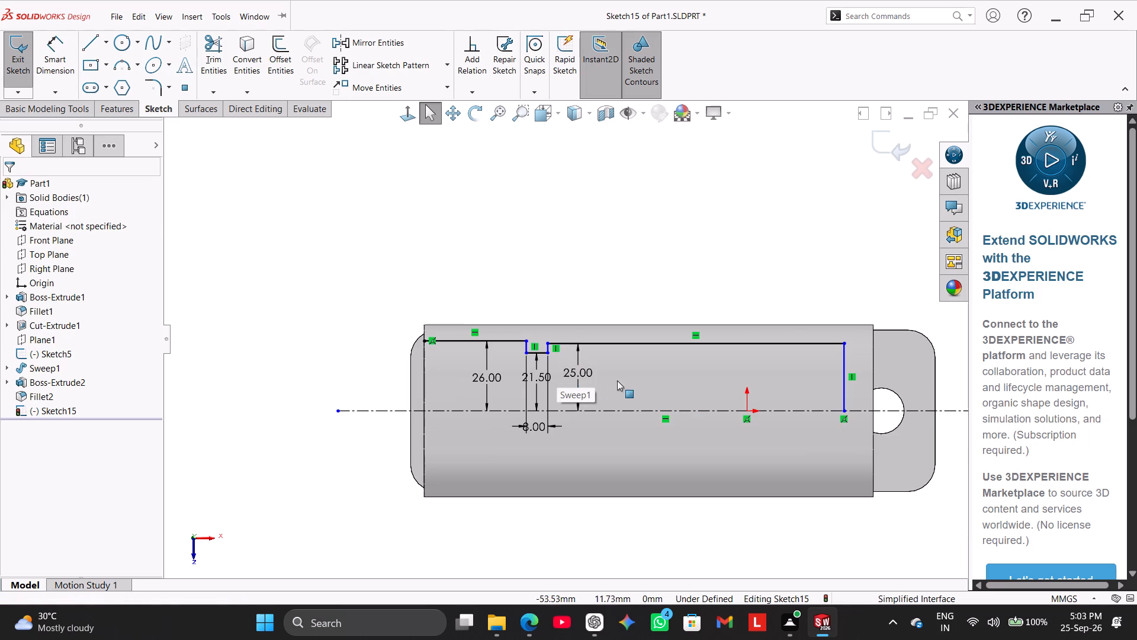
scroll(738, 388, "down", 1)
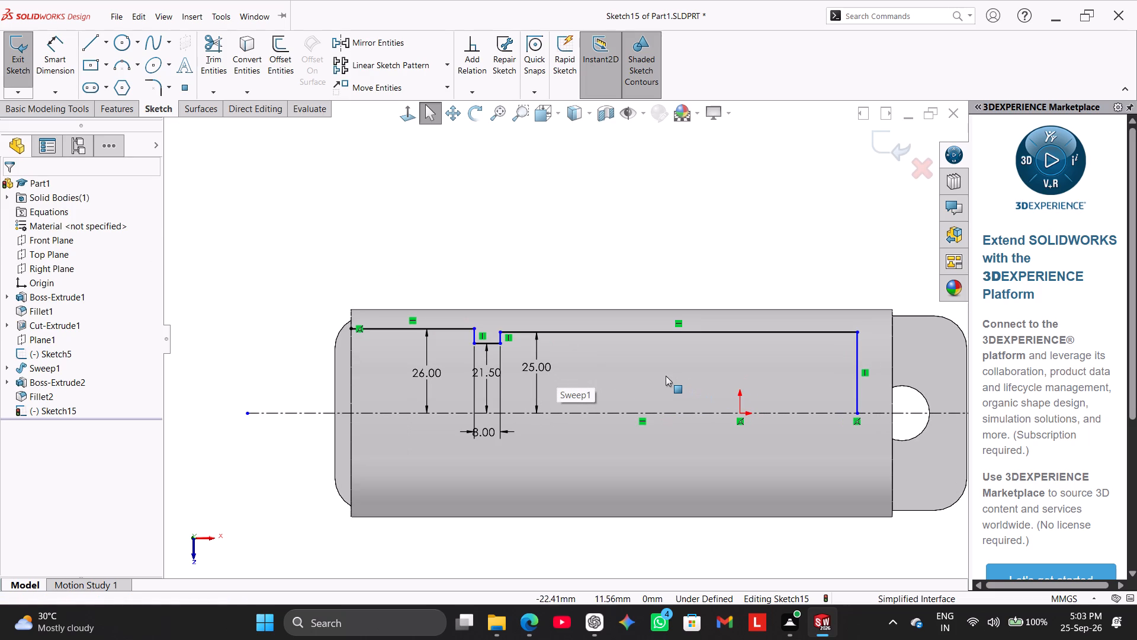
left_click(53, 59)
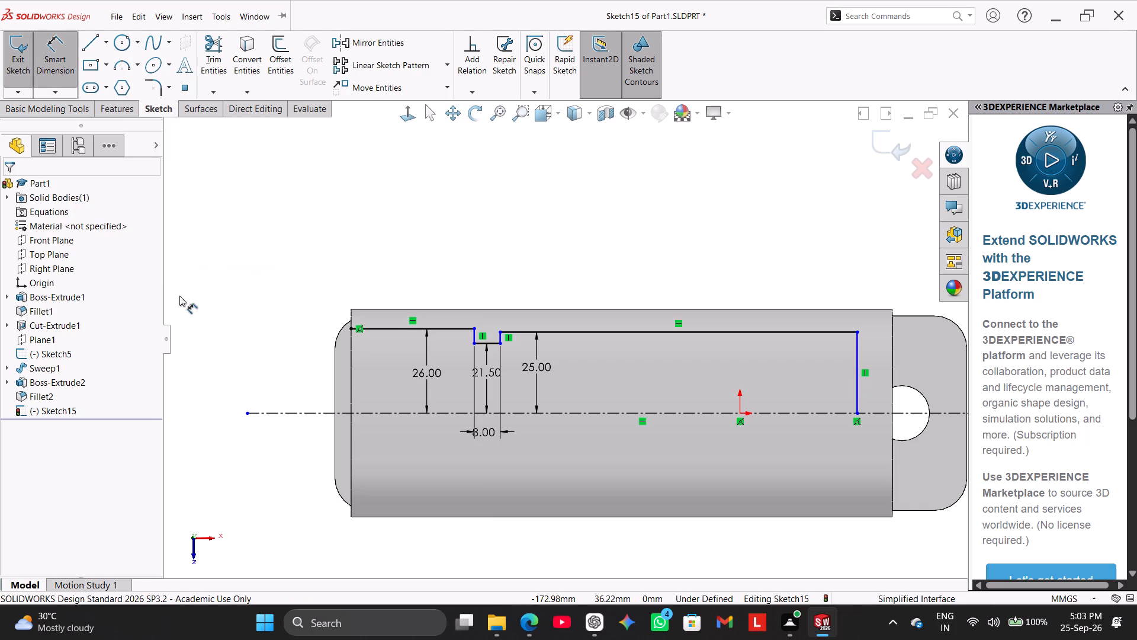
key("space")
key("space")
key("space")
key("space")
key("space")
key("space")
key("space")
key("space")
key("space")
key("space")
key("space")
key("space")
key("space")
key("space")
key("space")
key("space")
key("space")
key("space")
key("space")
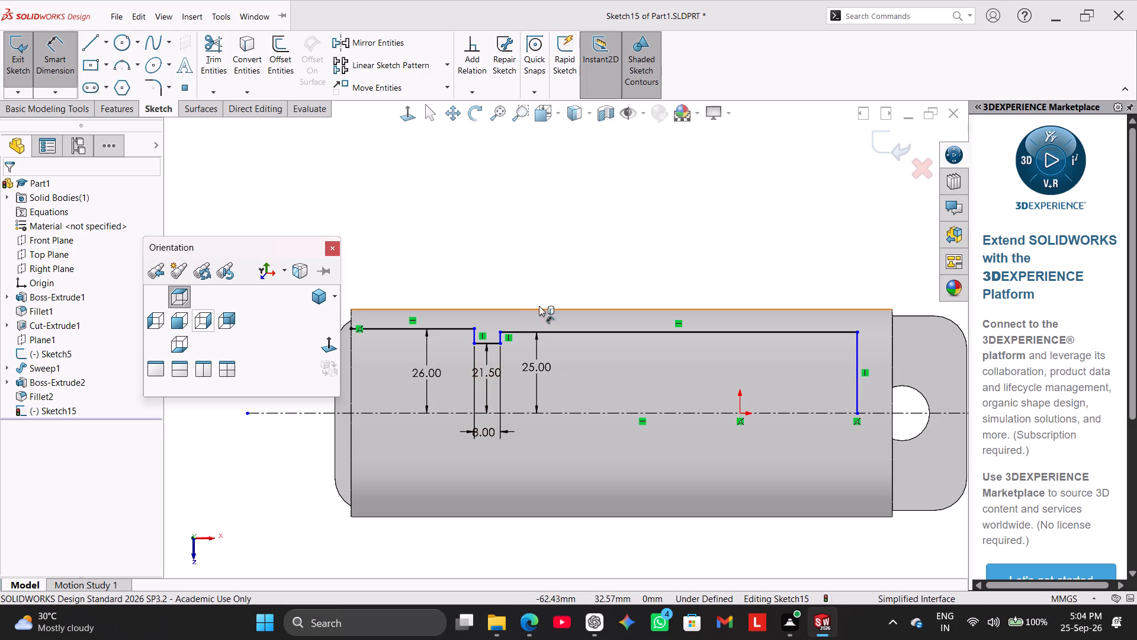
Dimension the length of the long horizontal profile line beyond the notch as 108 mm.
left_click(526, 332)
left_click(637, 267)
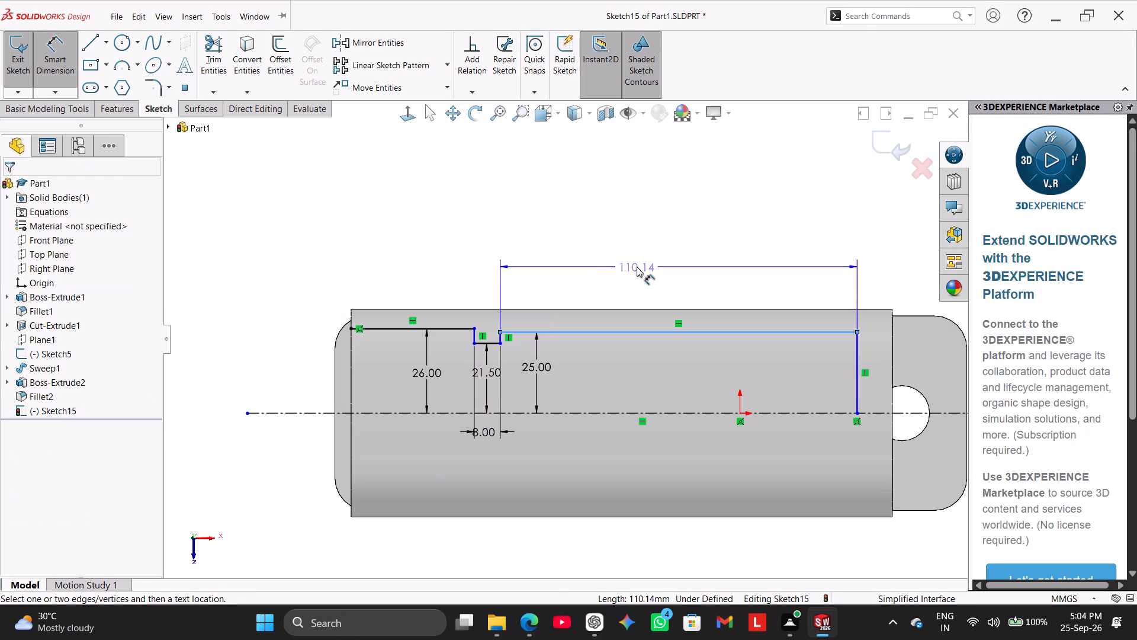
type("108")
key("Return")
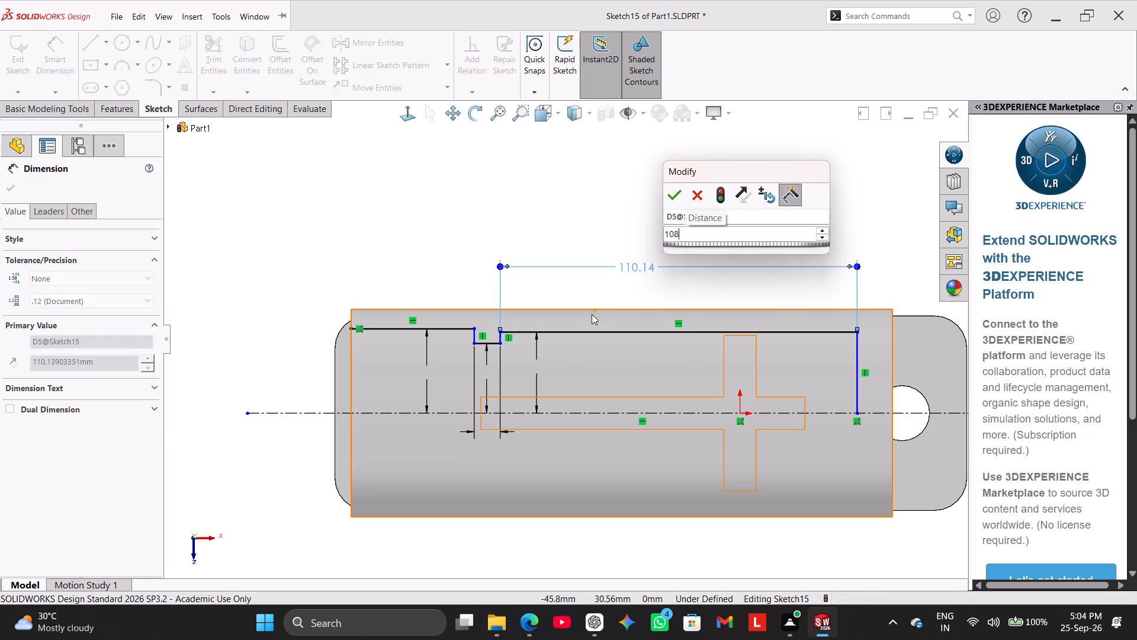
right_click(663, 200)
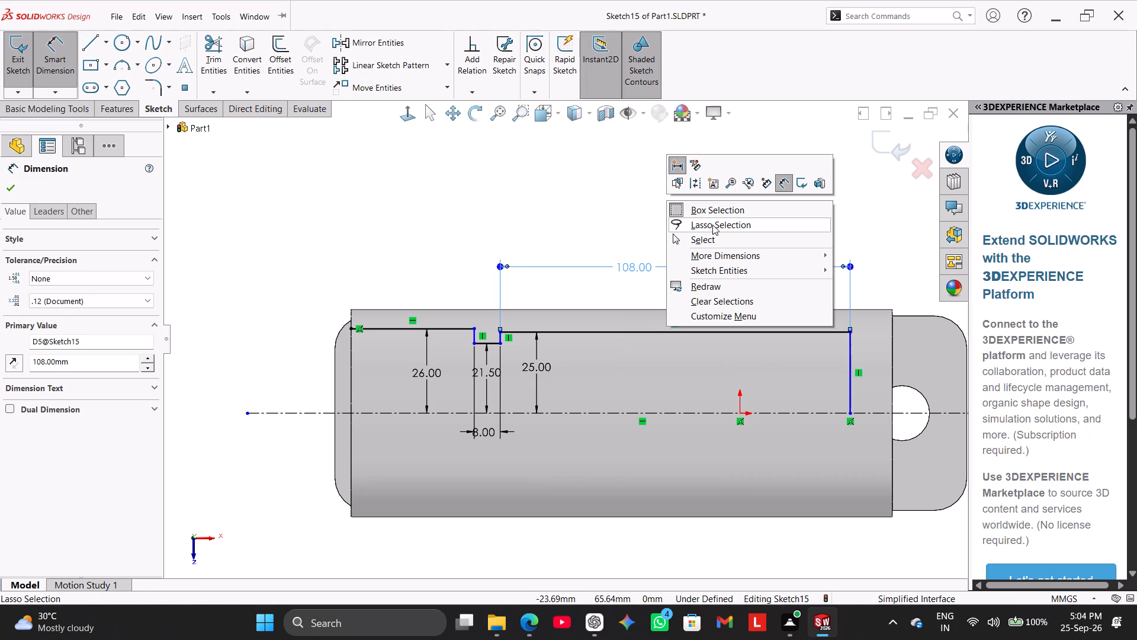
left_click(720, 235)
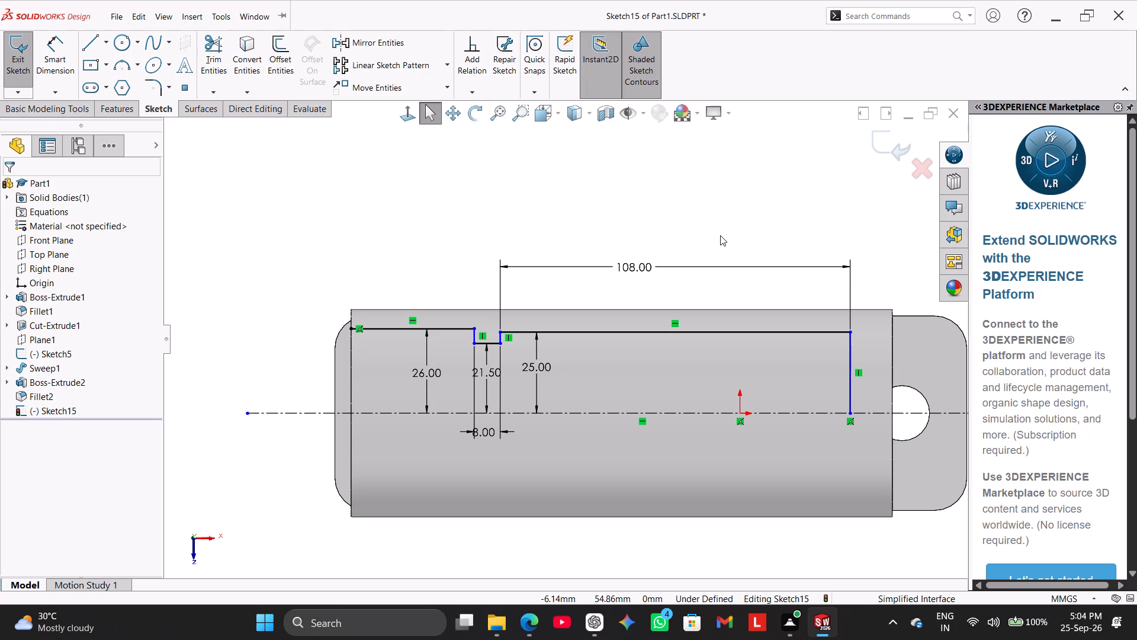
Add a driven reference dimension from the origin to the cylinder's end edge beside the base's round hole.
left_click(50, 67)
left_click(740, 412)
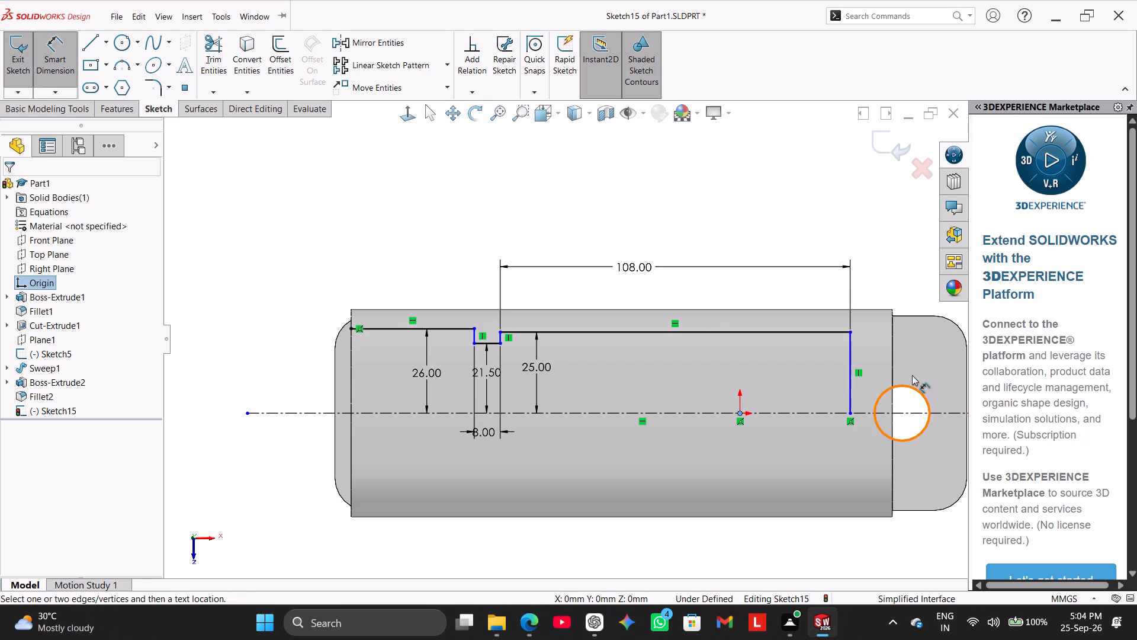
left_click(892, 363)
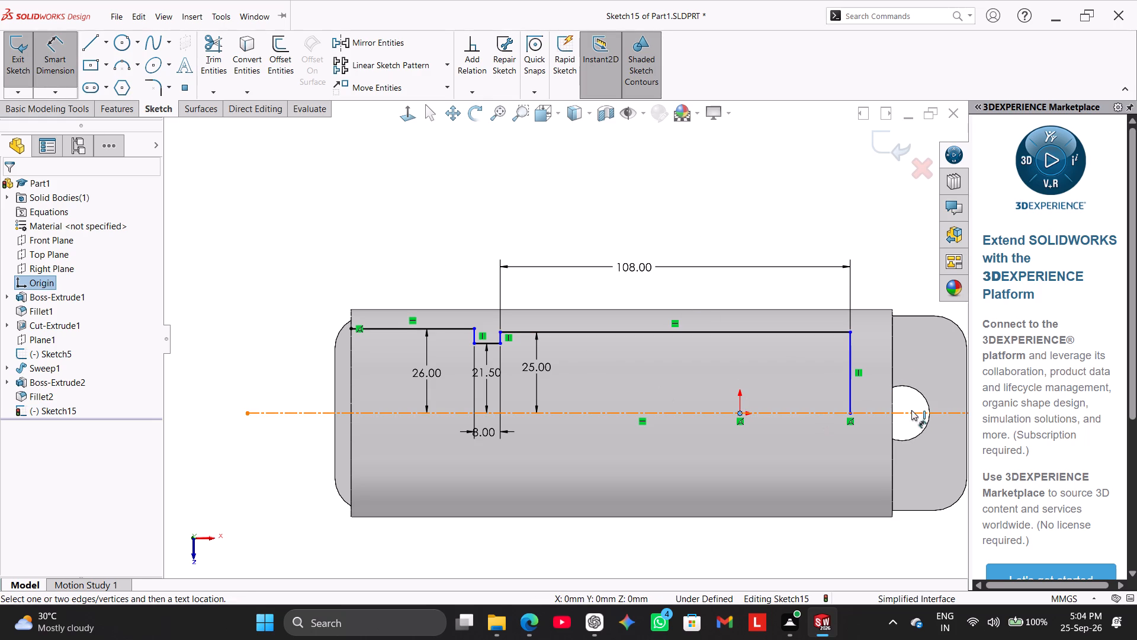
left_click(892, 393)
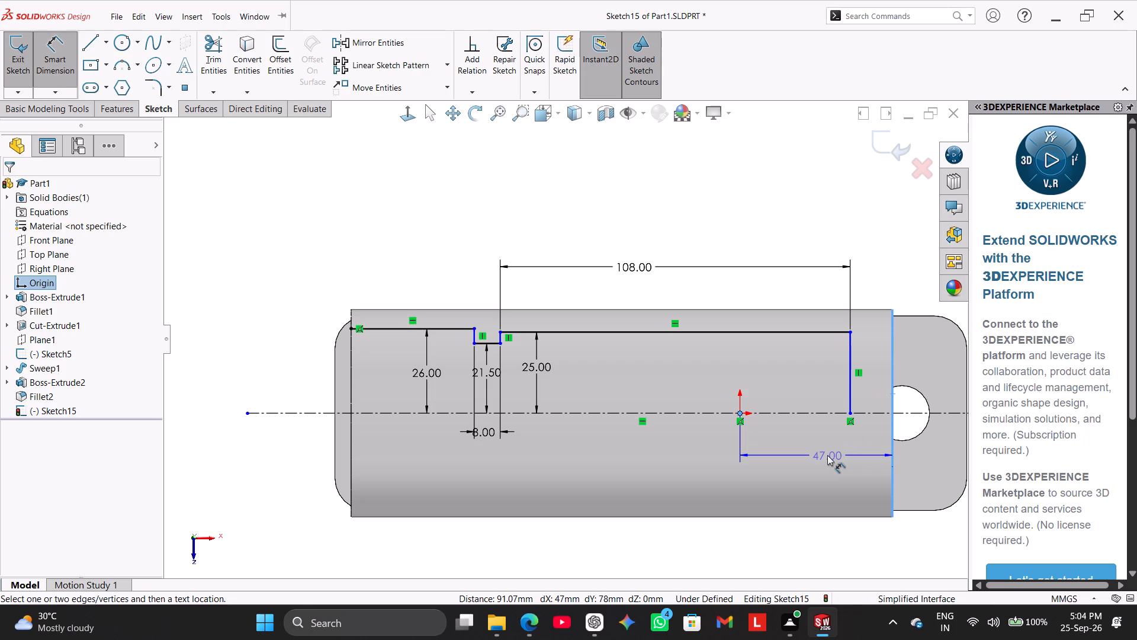
left_click(827, 455)
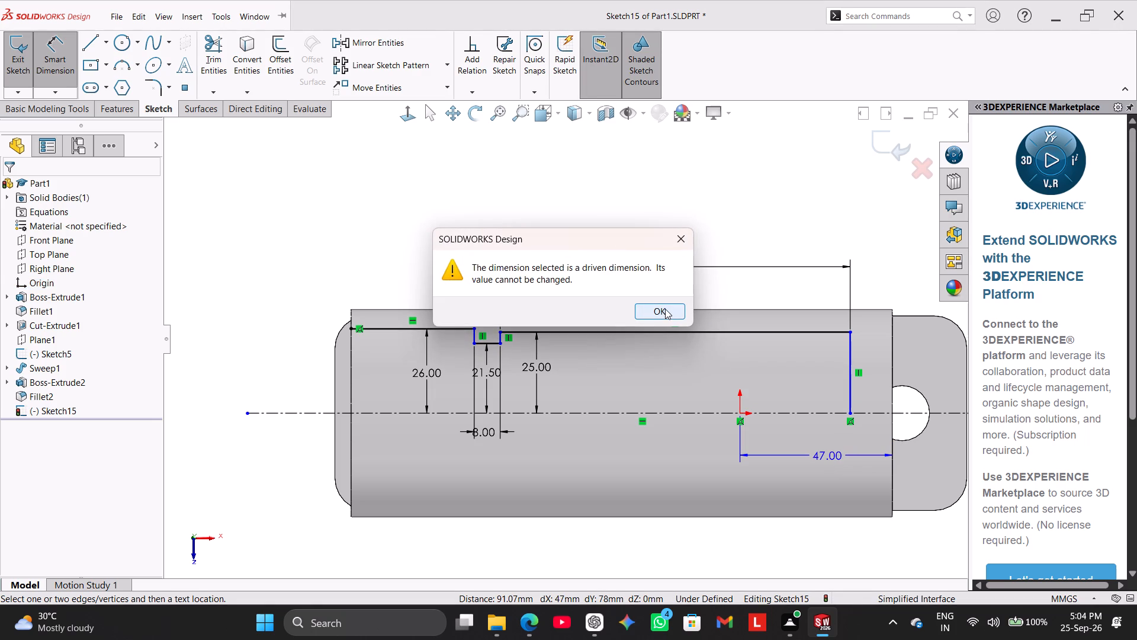
left_click(665, 309)
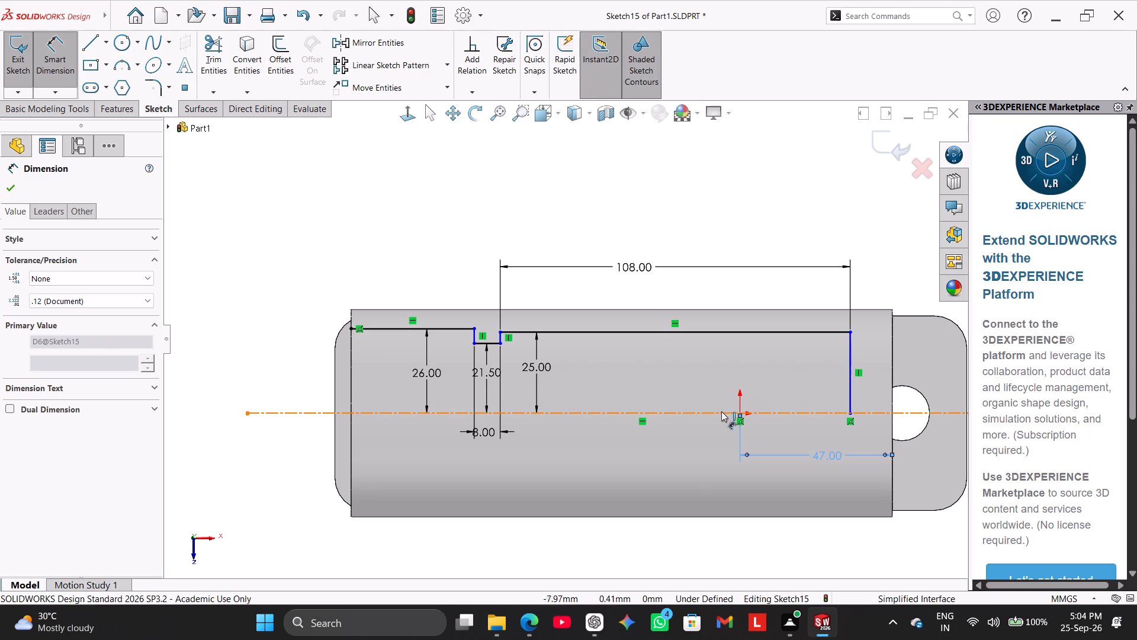
Dimension the distance from the origin to the profile's vertical end line as 38 mm.
left_click(738, 413)
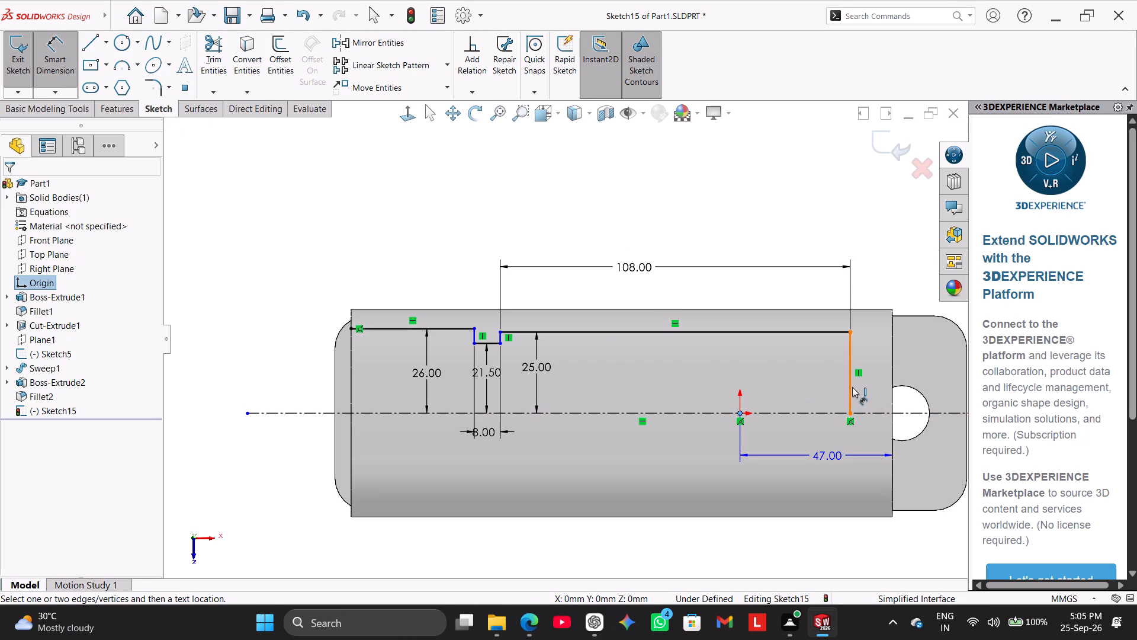
left_click(850, 385)
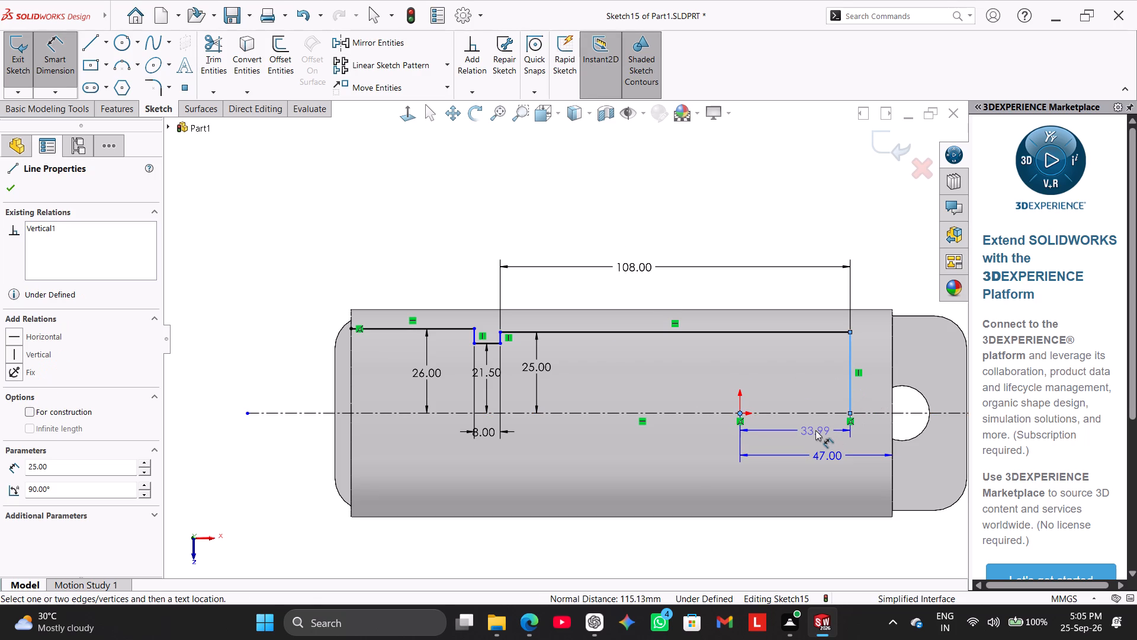
left_click(815, 430)
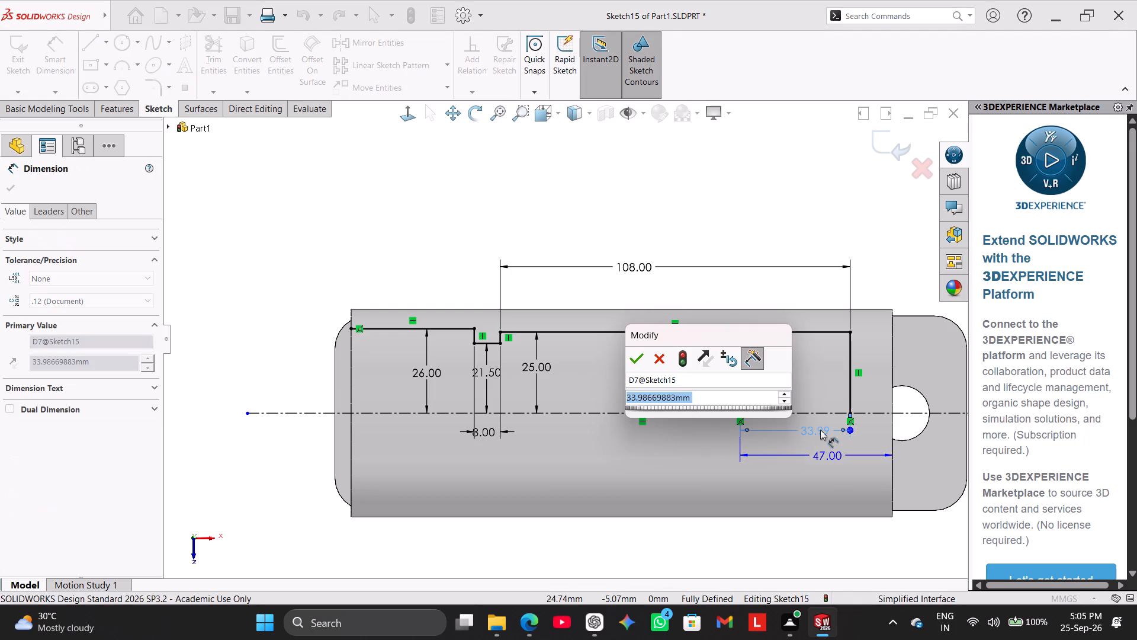
type("38")
key("Return")
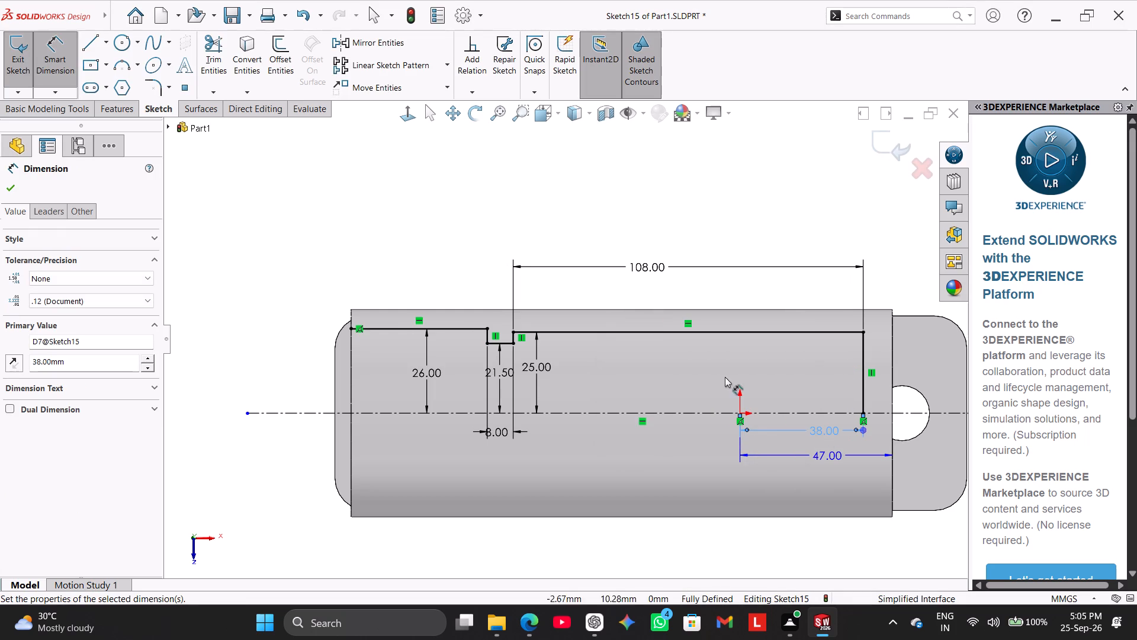
right_click(665, 200)
left_click(702, 235)
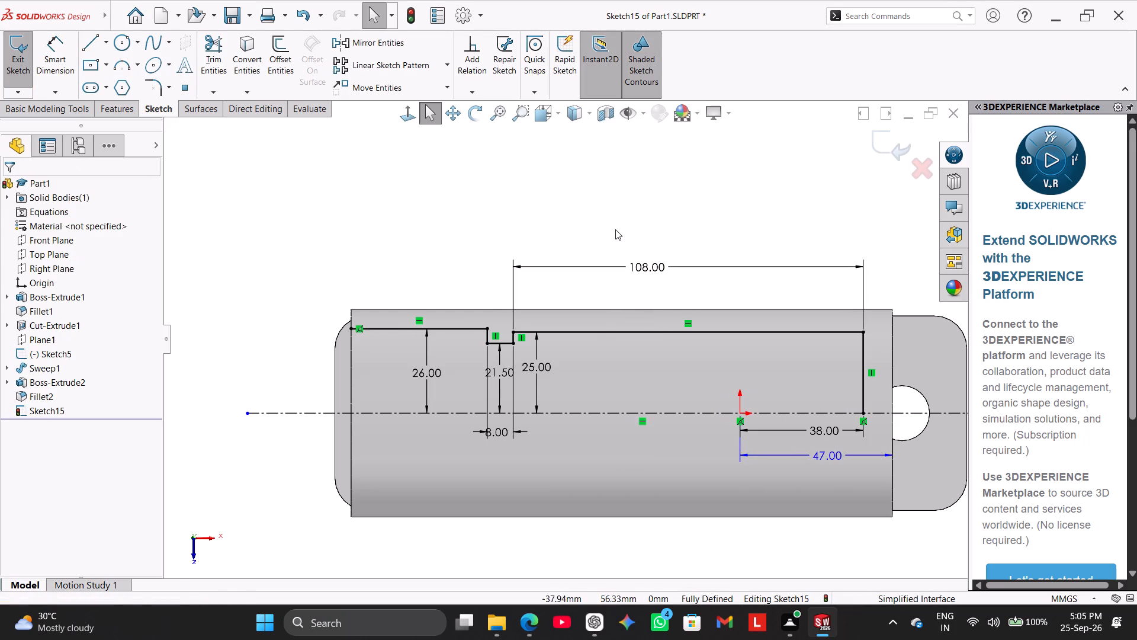
left_click(613, 227)
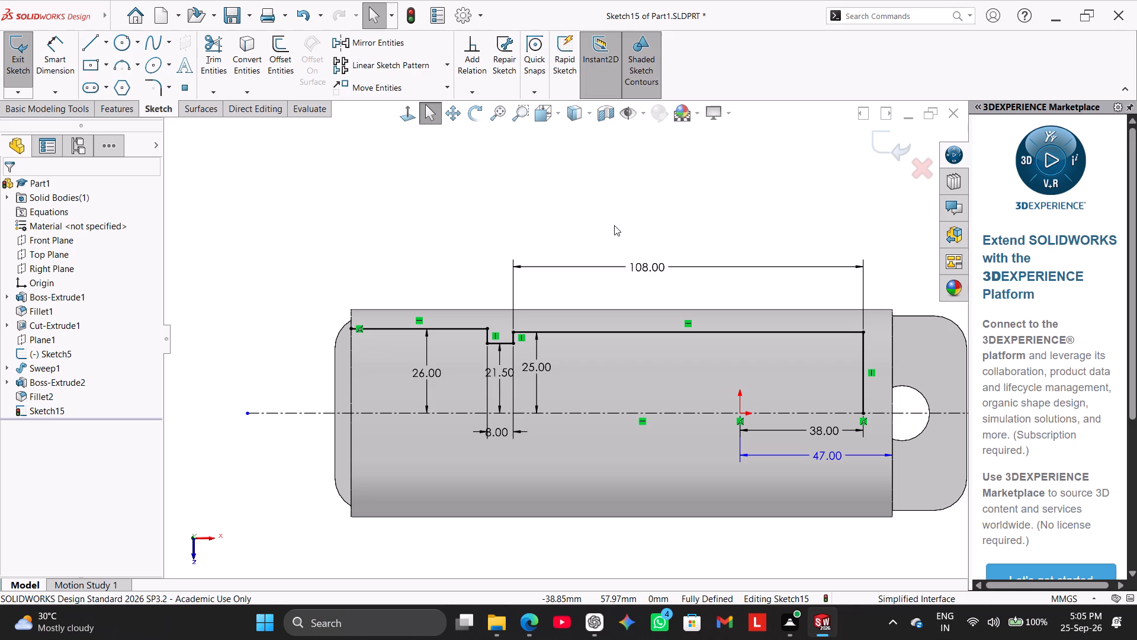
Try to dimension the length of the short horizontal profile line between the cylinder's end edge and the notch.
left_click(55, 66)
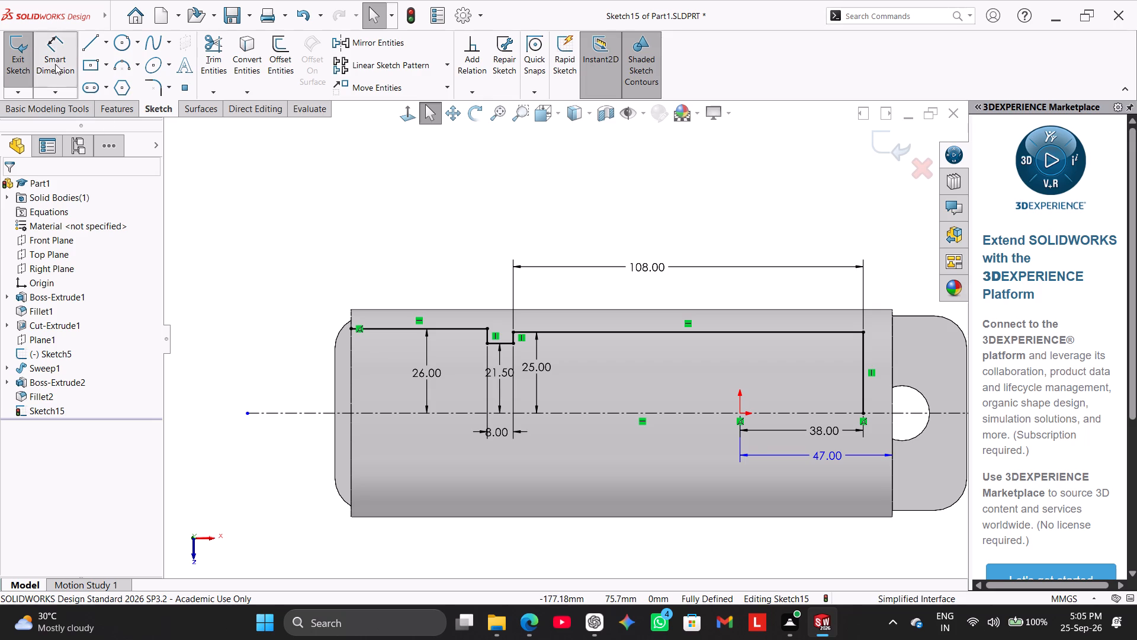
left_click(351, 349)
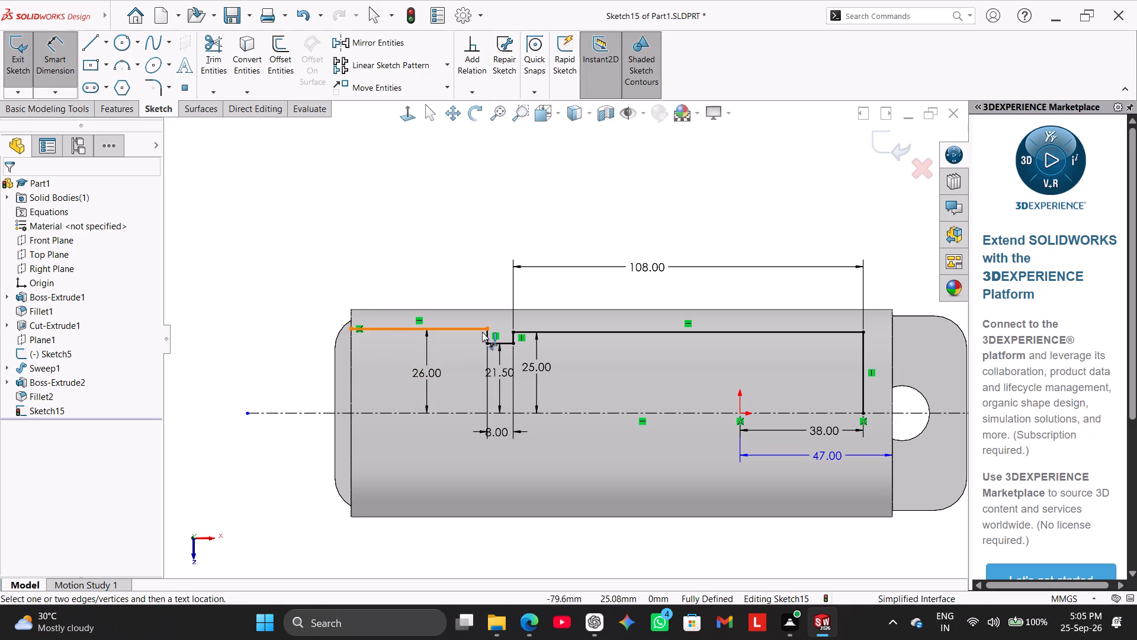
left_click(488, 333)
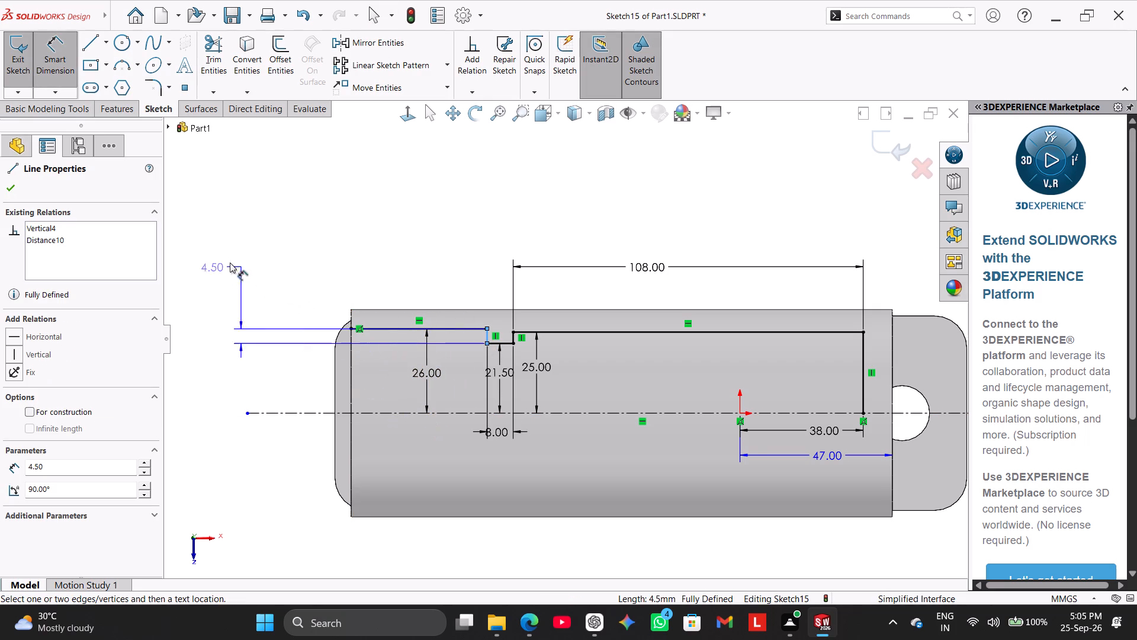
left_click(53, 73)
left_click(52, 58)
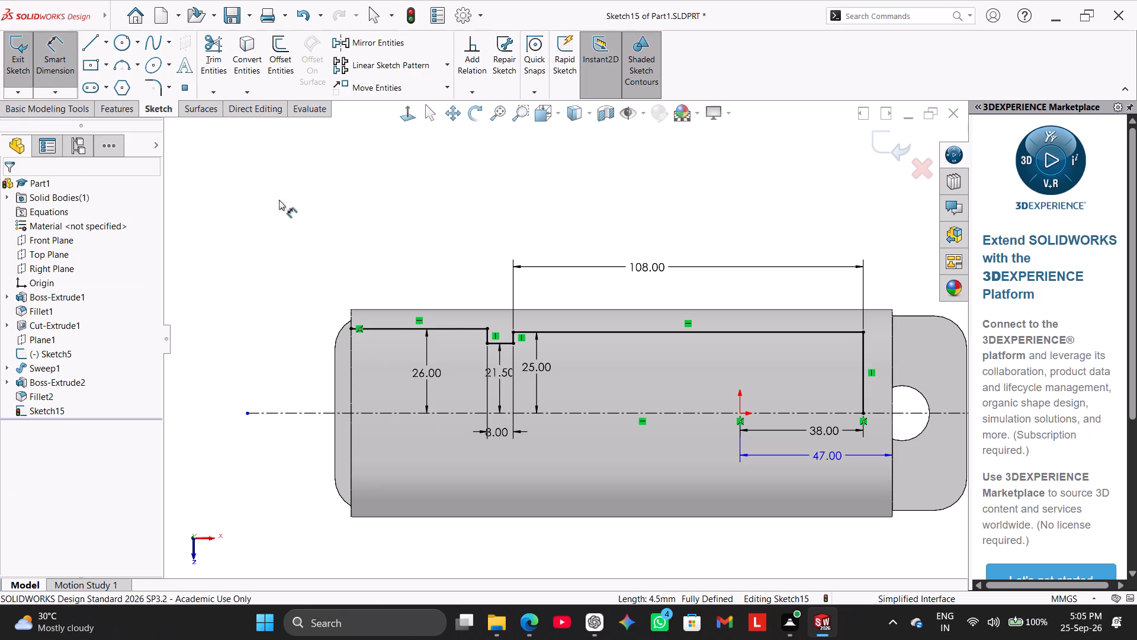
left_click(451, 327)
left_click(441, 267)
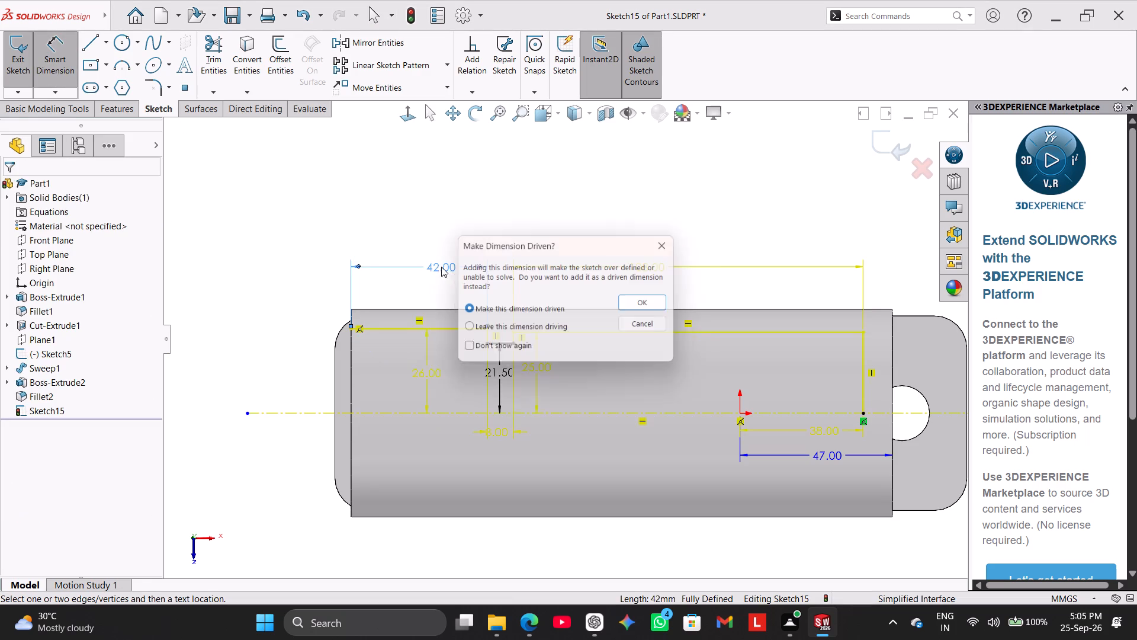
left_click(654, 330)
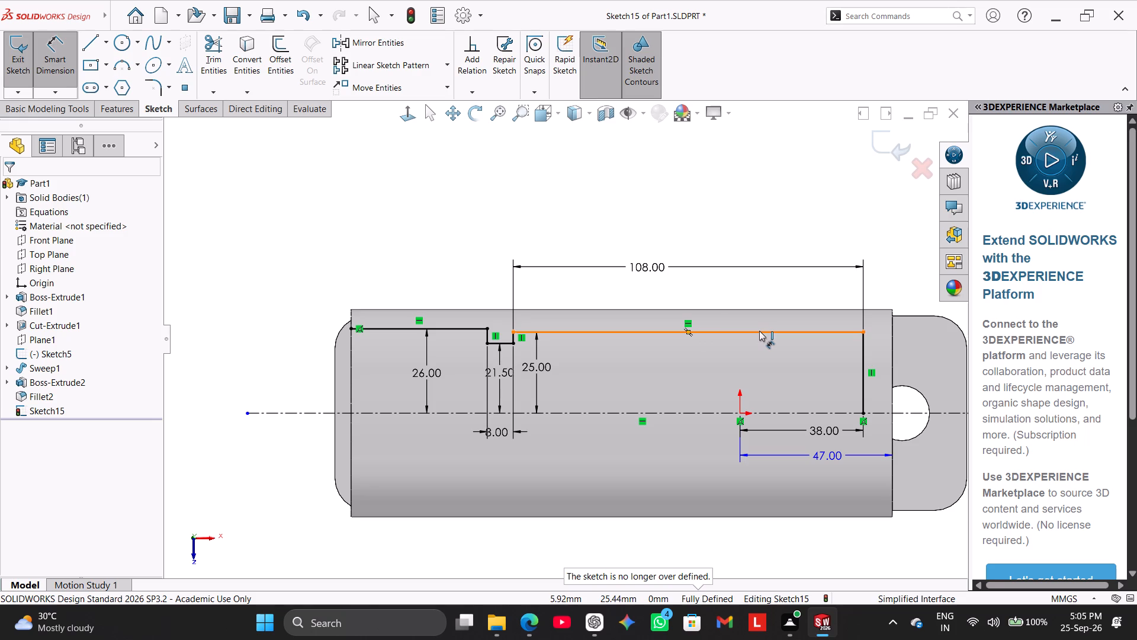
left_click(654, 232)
Delete the two dimensions from the origin: the driven one to the cylinder's end edge and the one to the profile's vertical end line.
right_click(833, 454)
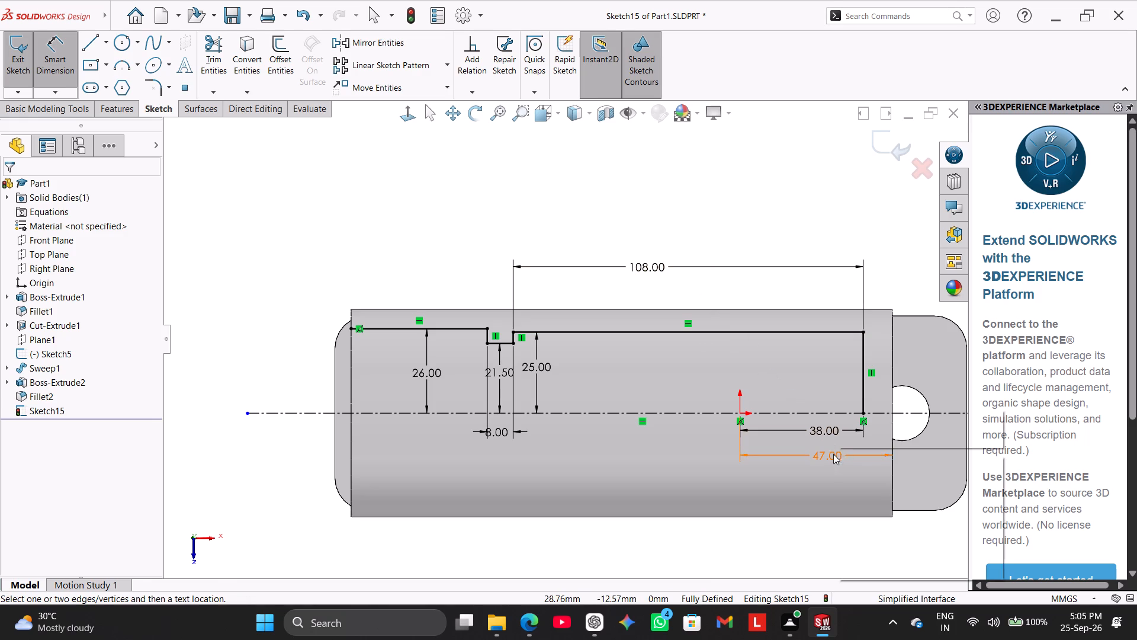
left_click(877, 491)
right_click(837, 455)
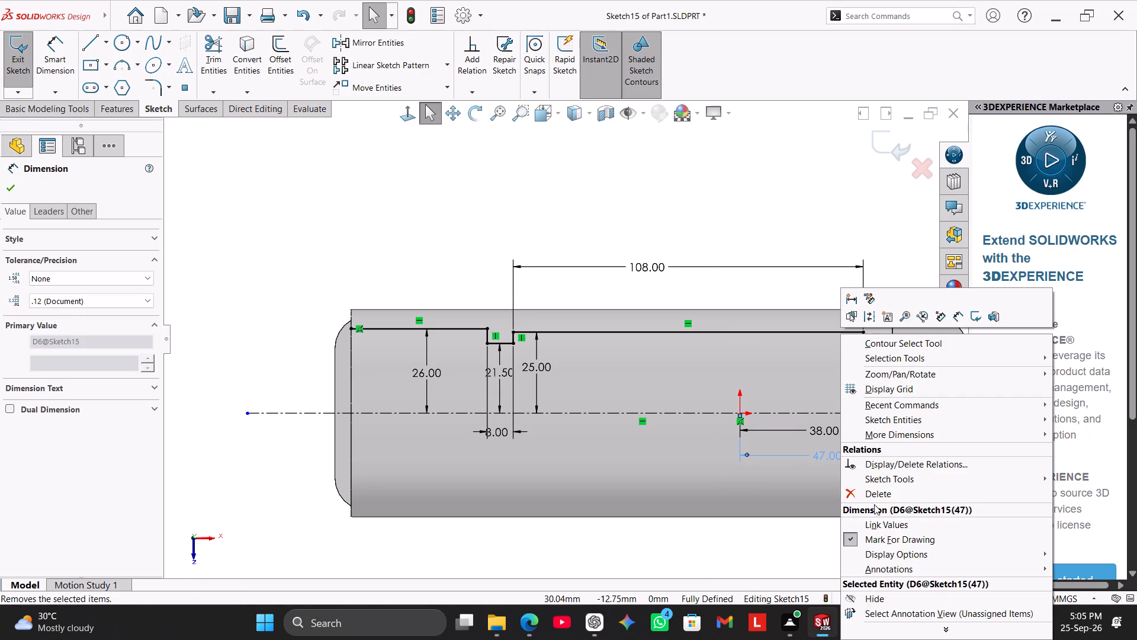
left_click(865, 498)
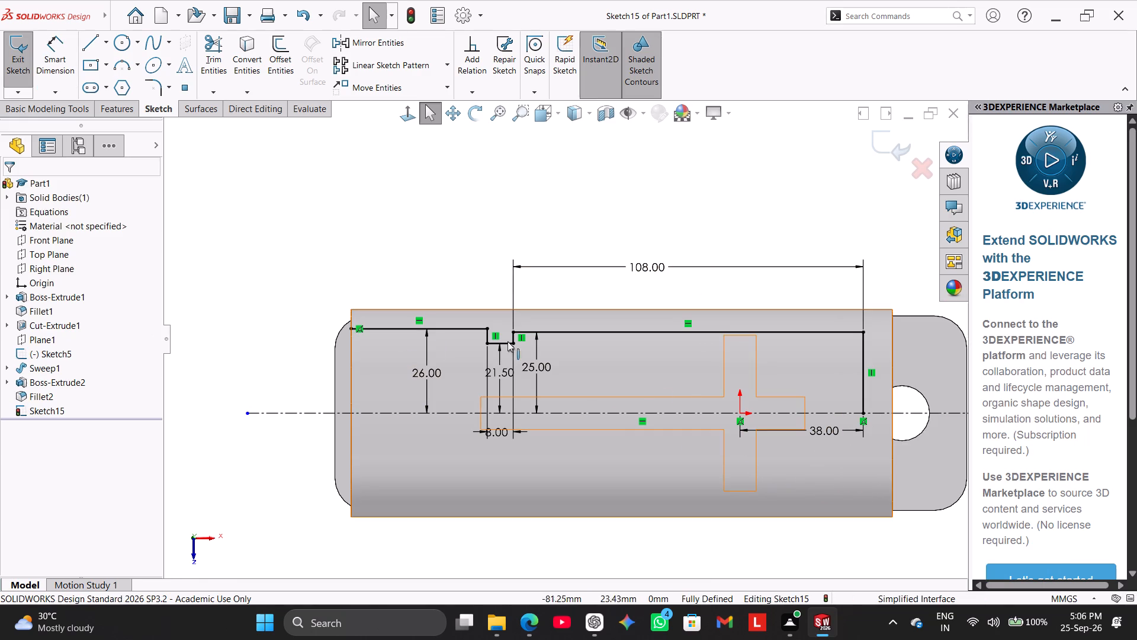
right_click(819, 428)
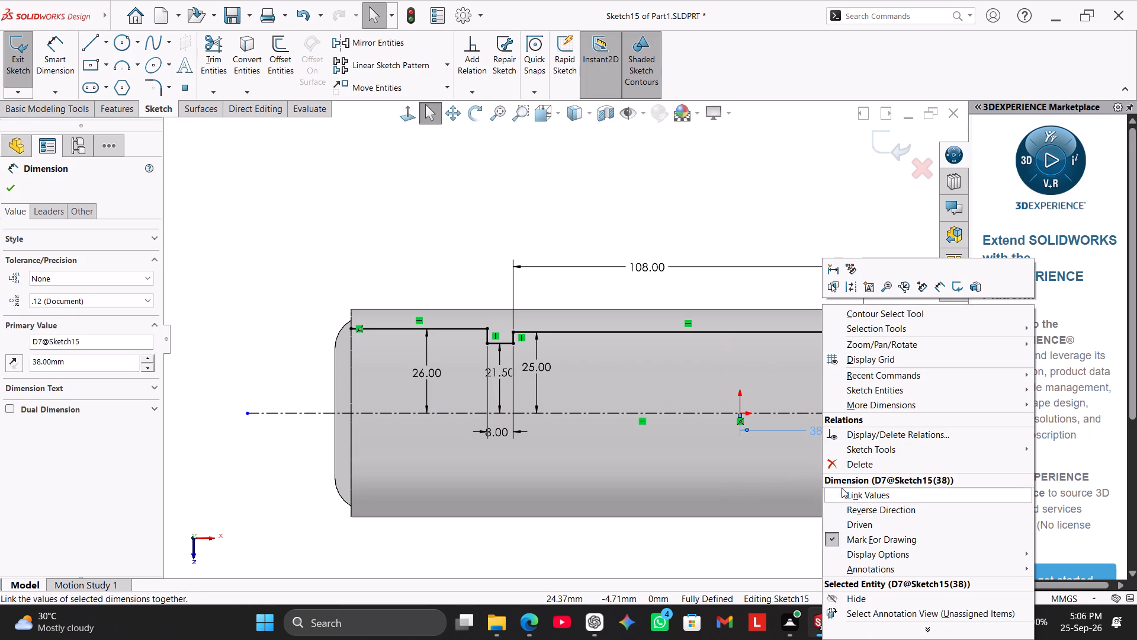
left_click(844, 463)
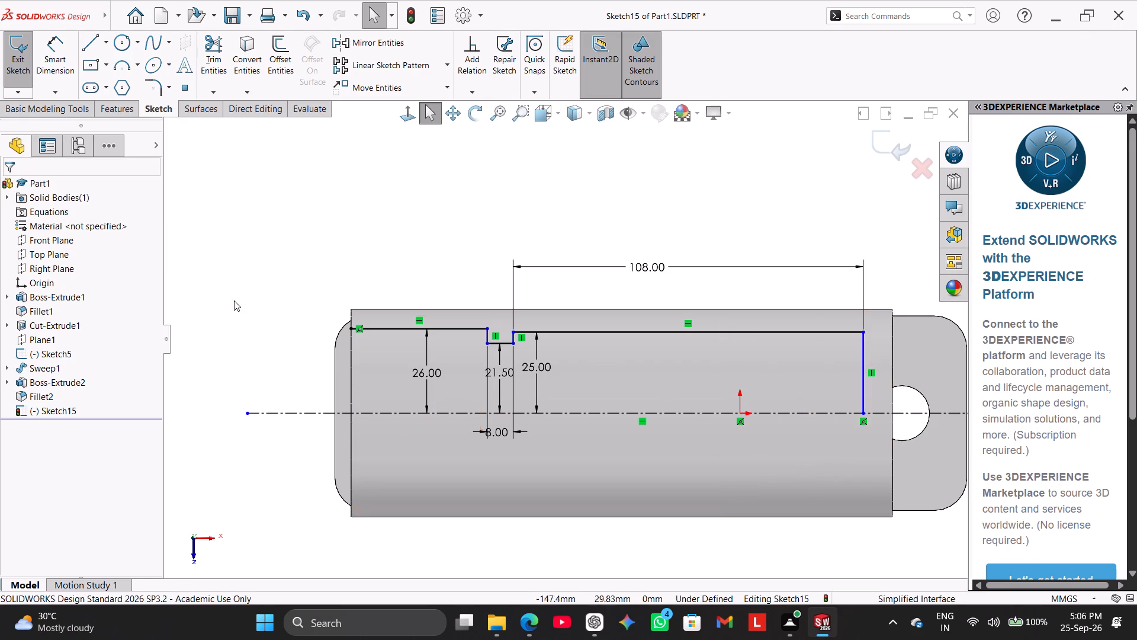
Dimension the length of the short horizontal profile line before the notch as 42 mm.
left_click(64, 60)
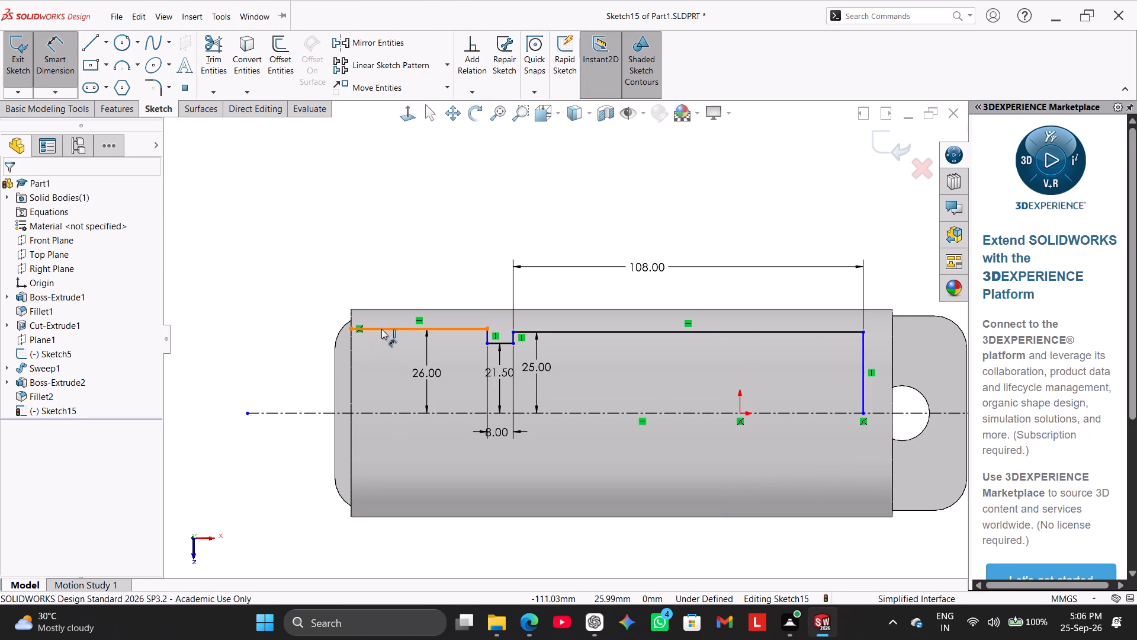
left_click(383, 327)
left_click(400, 274)
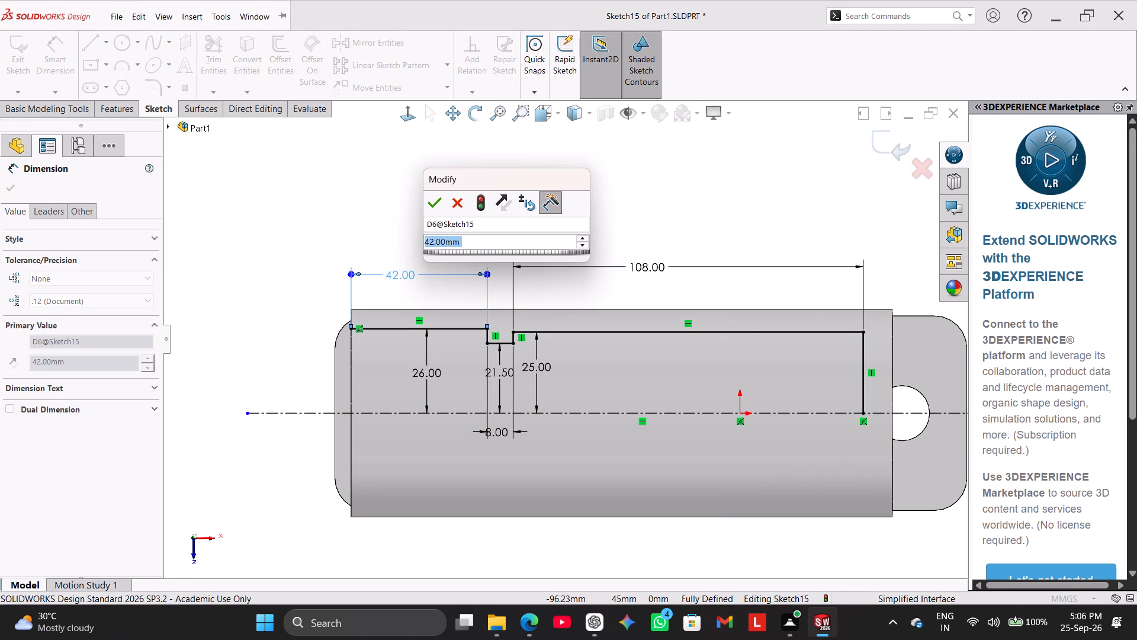
left_click(438, 210)
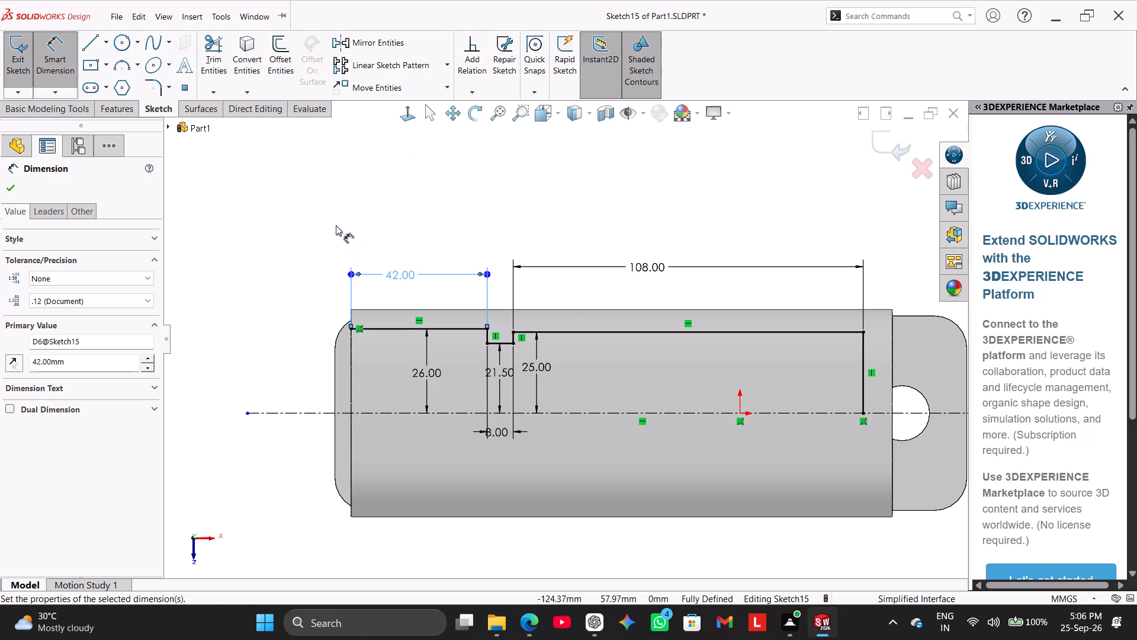
right_click(331, 216)
left_click(381, 253)
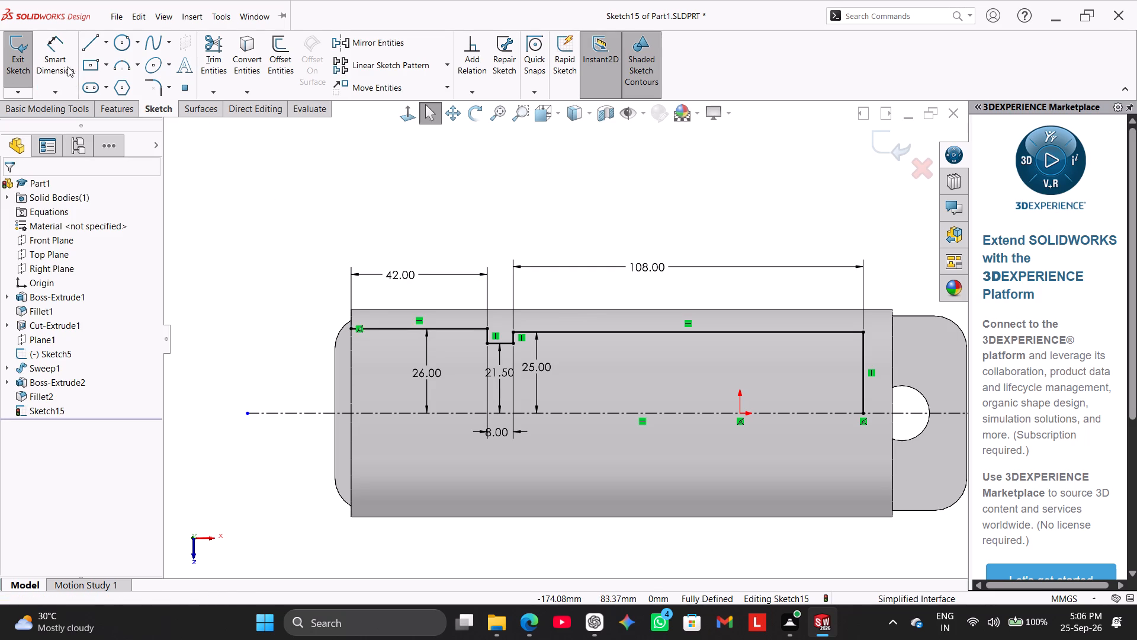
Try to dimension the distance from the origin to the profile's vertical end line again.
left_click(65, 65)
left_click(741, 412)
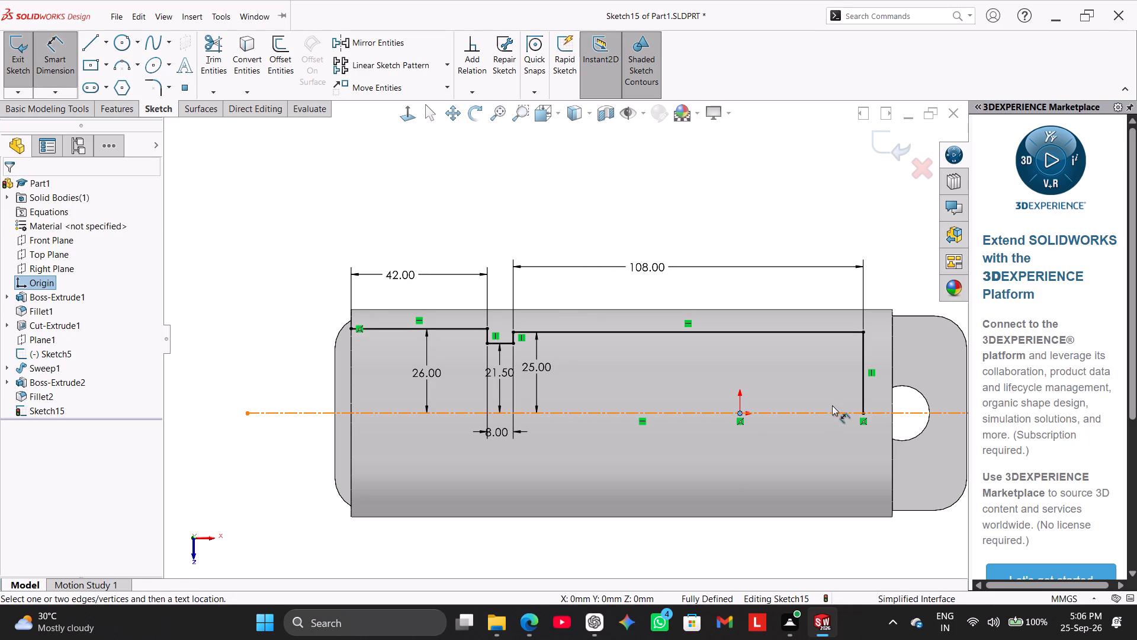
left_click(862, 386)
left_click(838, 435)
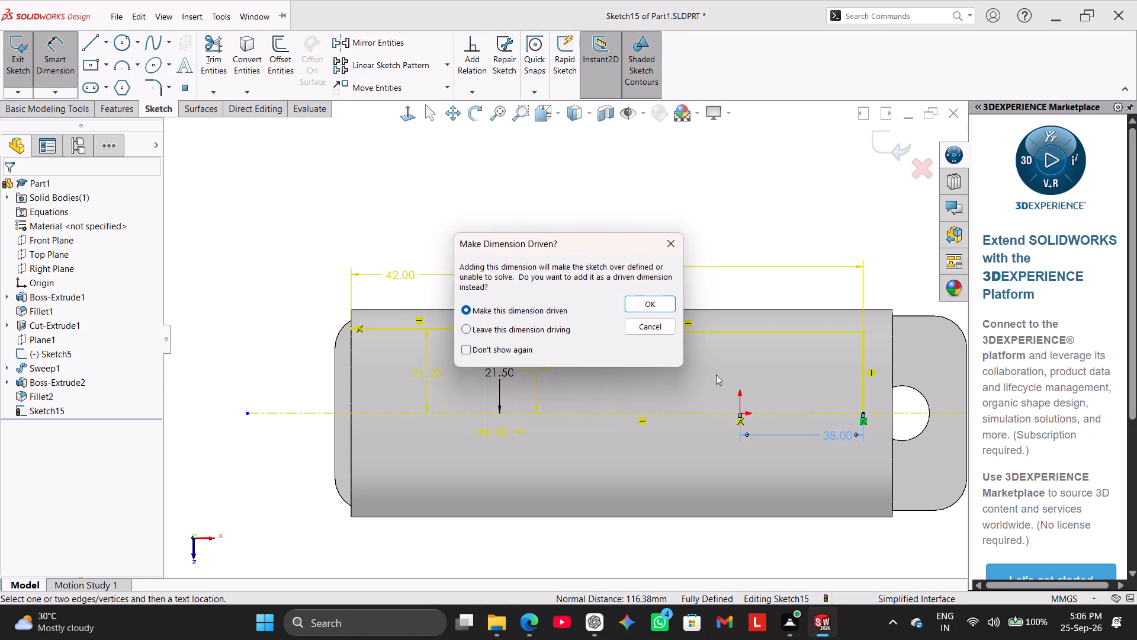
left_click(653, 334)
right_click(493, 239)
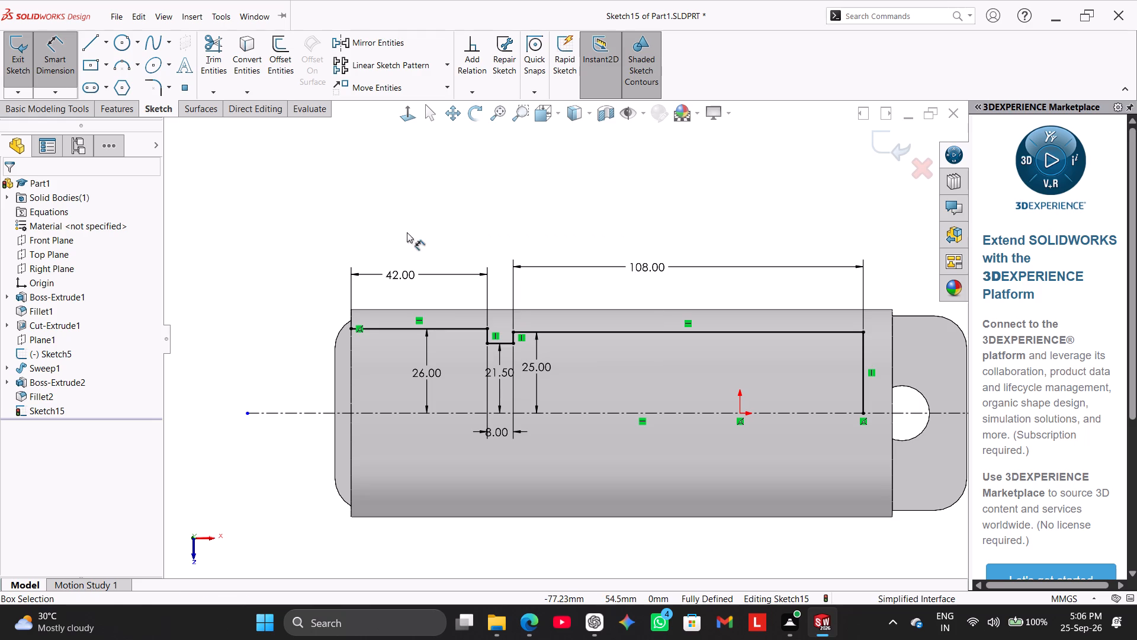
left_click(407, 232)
Draw a vertical line from the profile's open end to the centerline and a horizontal line along the centerline toward the vertical end line.
left_click(107, 43)
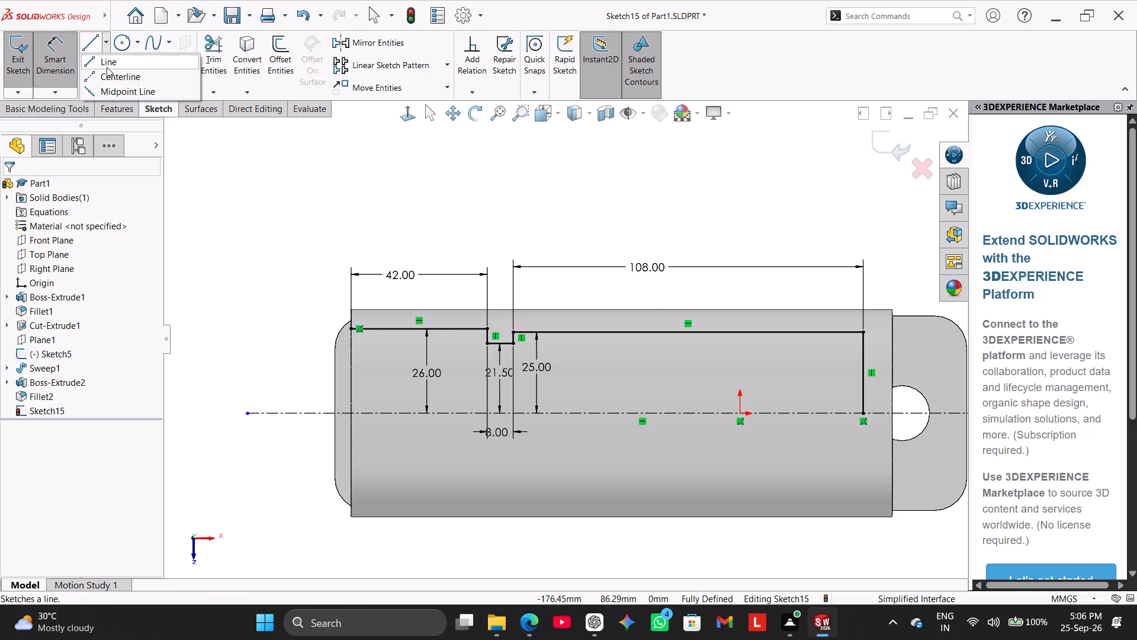
left_click(108, 62)
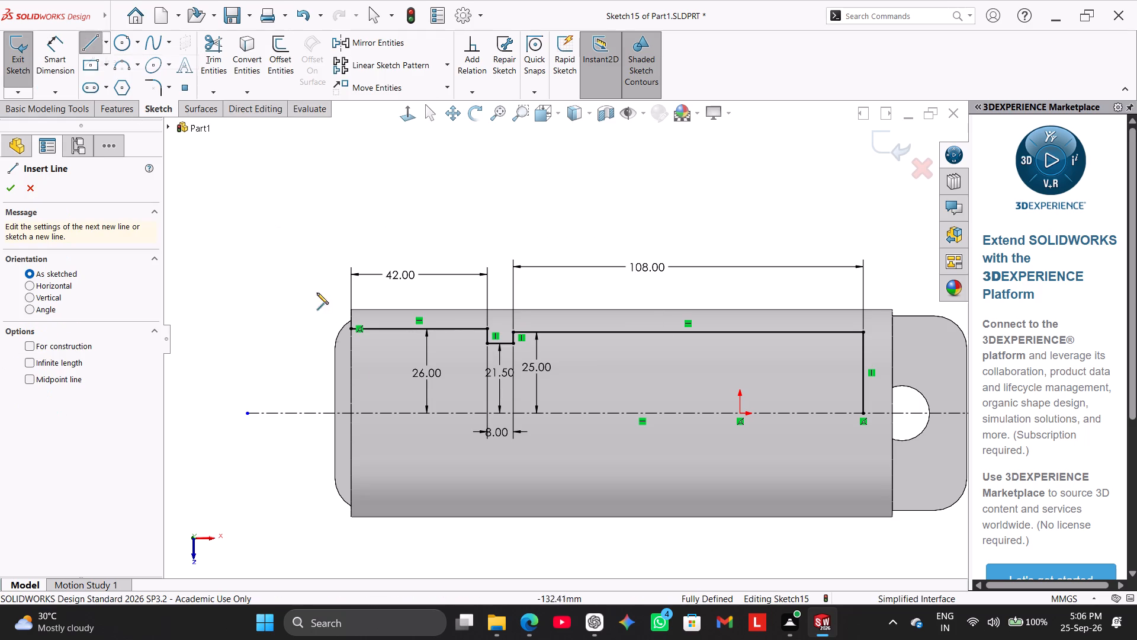
left_click(351, 328)
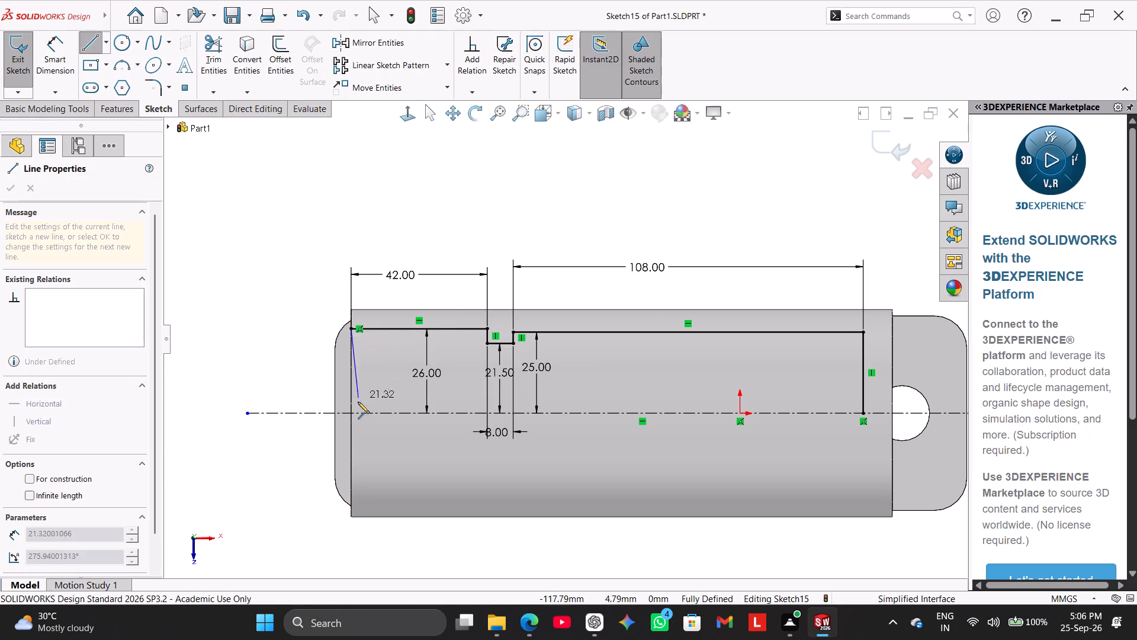
left_click(352, 414)
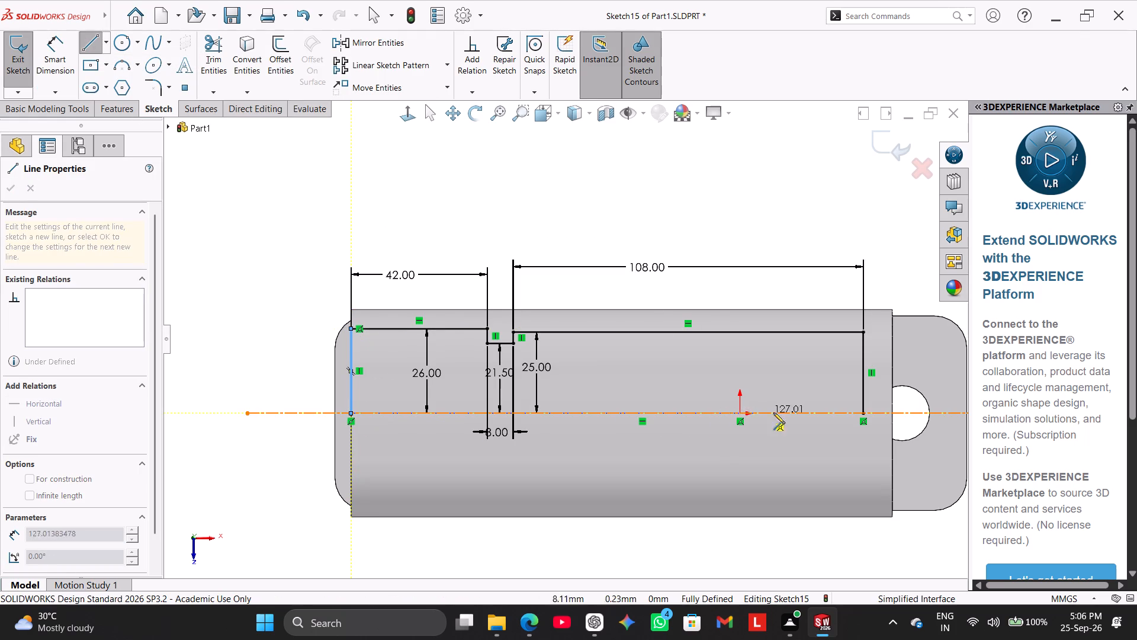
left_click(867, 412)
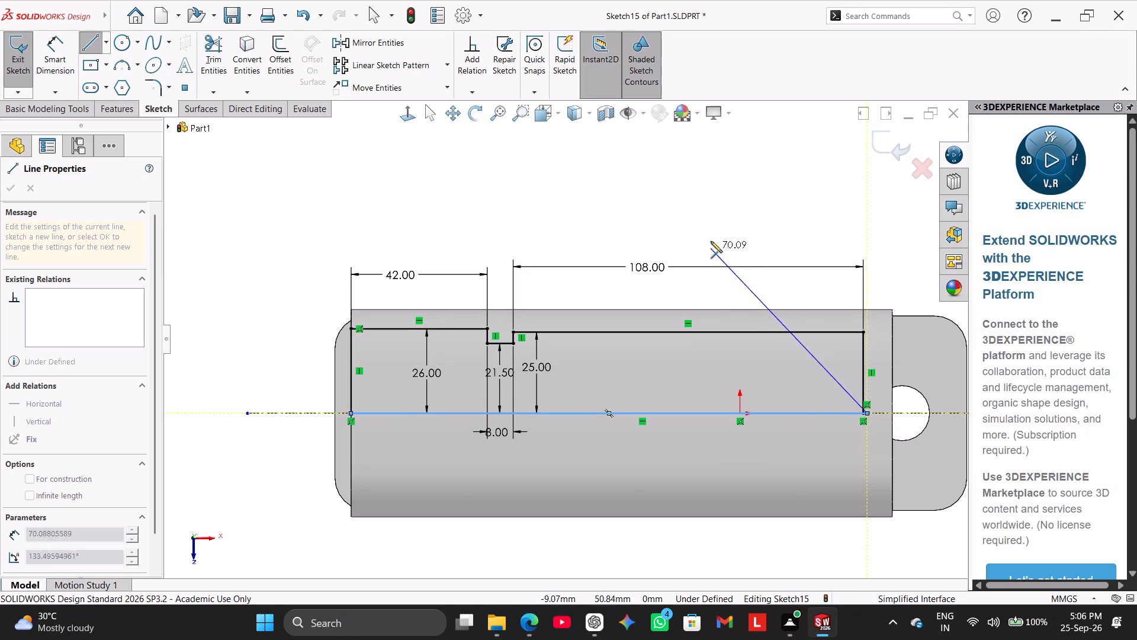
right_click(706, 208)
left_click(739, 217)
Move the free end of the line on the centerline onto the vertical end line's lower endpoint to close the profile.
scroll(899, 449, "down", 7)
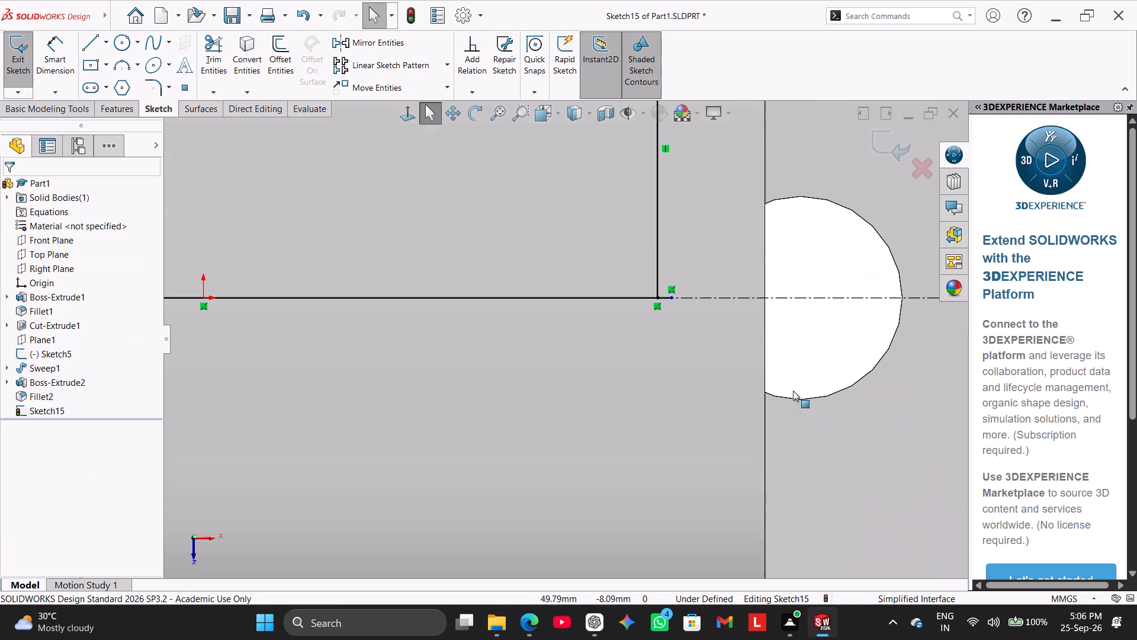
left_click_drag(670, 296, 653, 296)
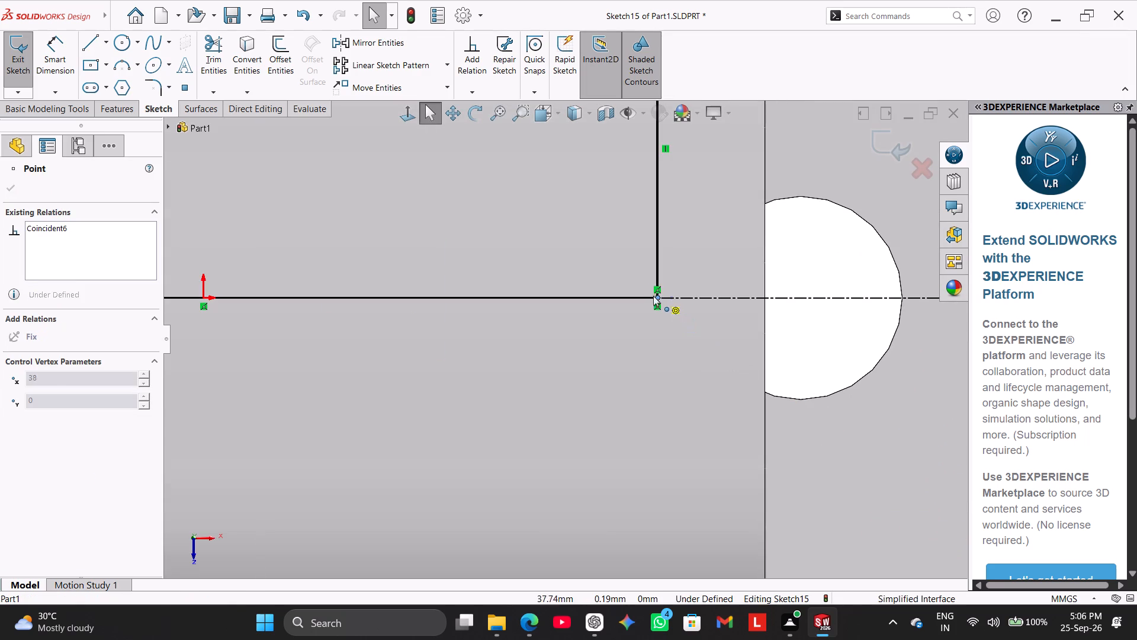
left_click_drag(653, 296, 657, 296)
scroll(614, 411, "up", 10)
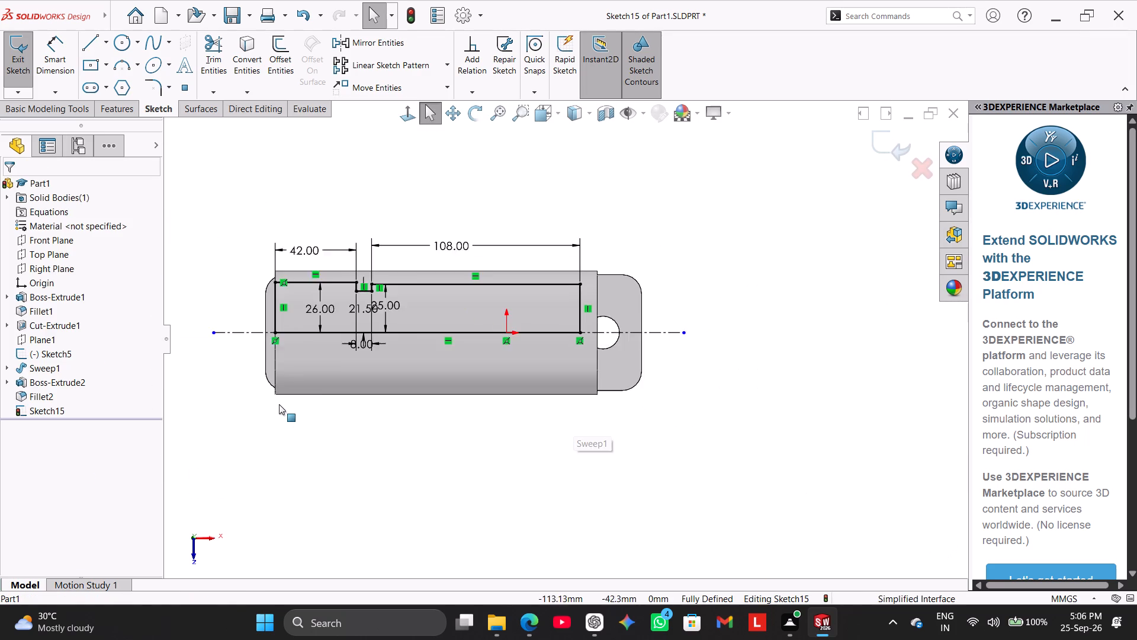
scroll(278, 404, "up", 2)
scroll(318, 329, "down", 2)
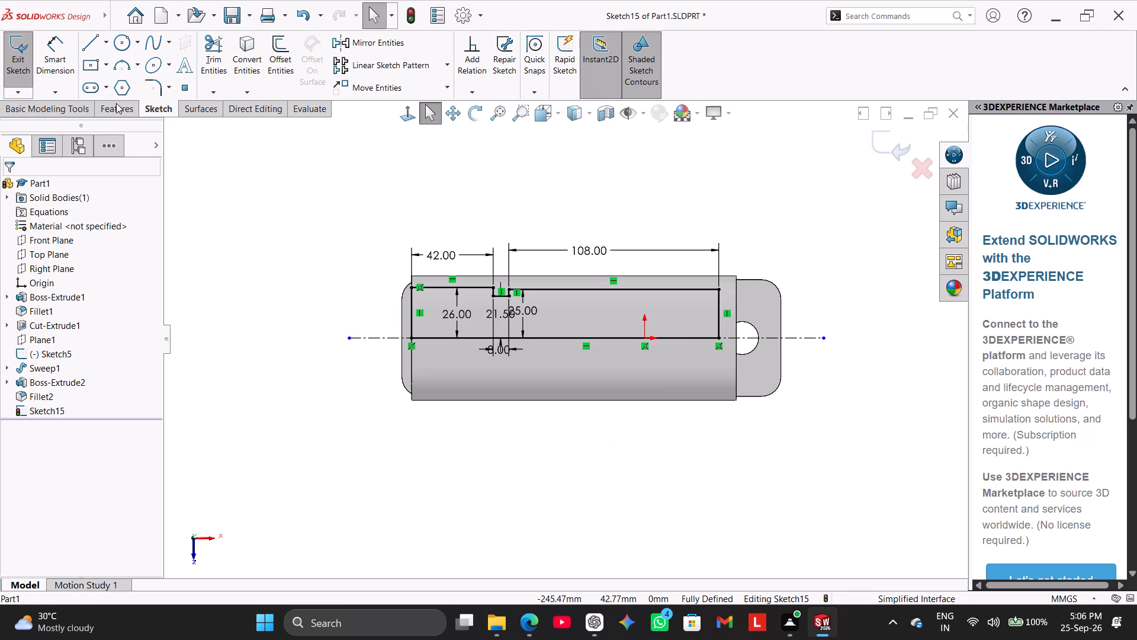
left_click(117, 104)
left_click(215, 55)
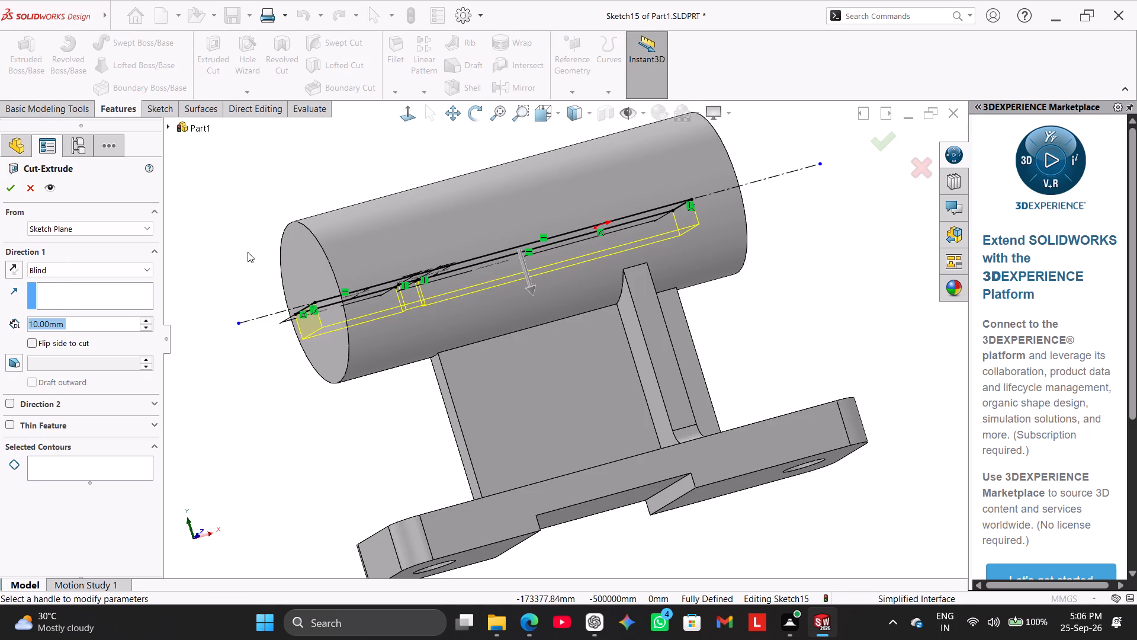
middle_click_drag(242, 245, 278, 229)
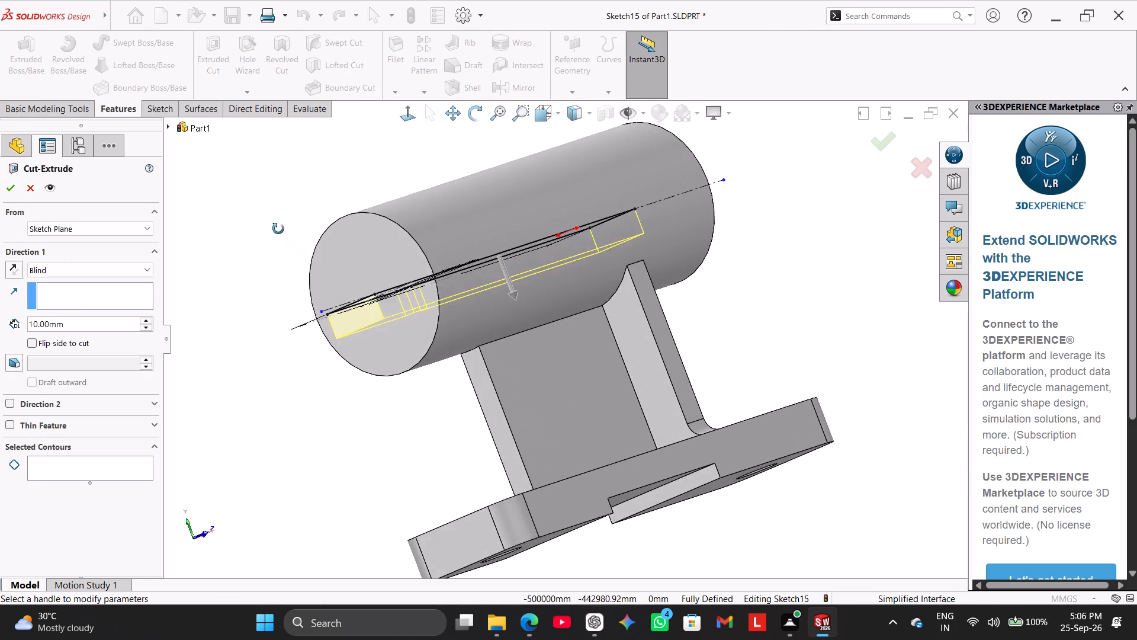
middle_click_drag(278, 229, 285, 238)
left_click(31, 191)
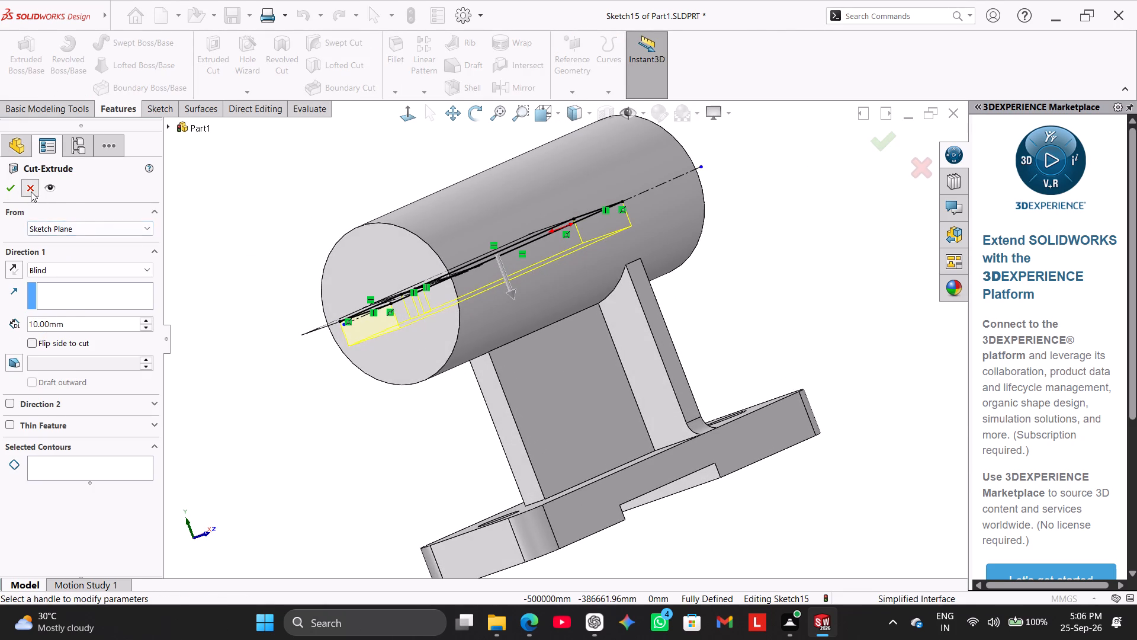
Cut the cylinder's stepped bore with a Revolved Cut of the closed profile, 360 degrees about the centerline.
left_click(278, 65)
middle_click_drag(277, 235, 308, 238)
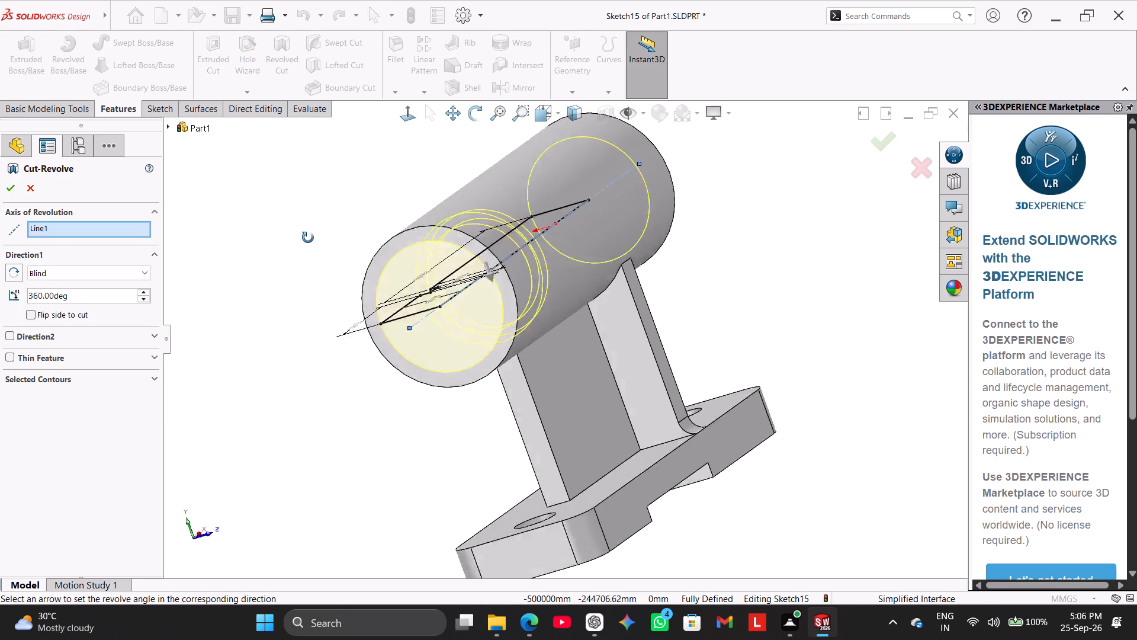
middle_click_drag(308, 238, 293, 206)
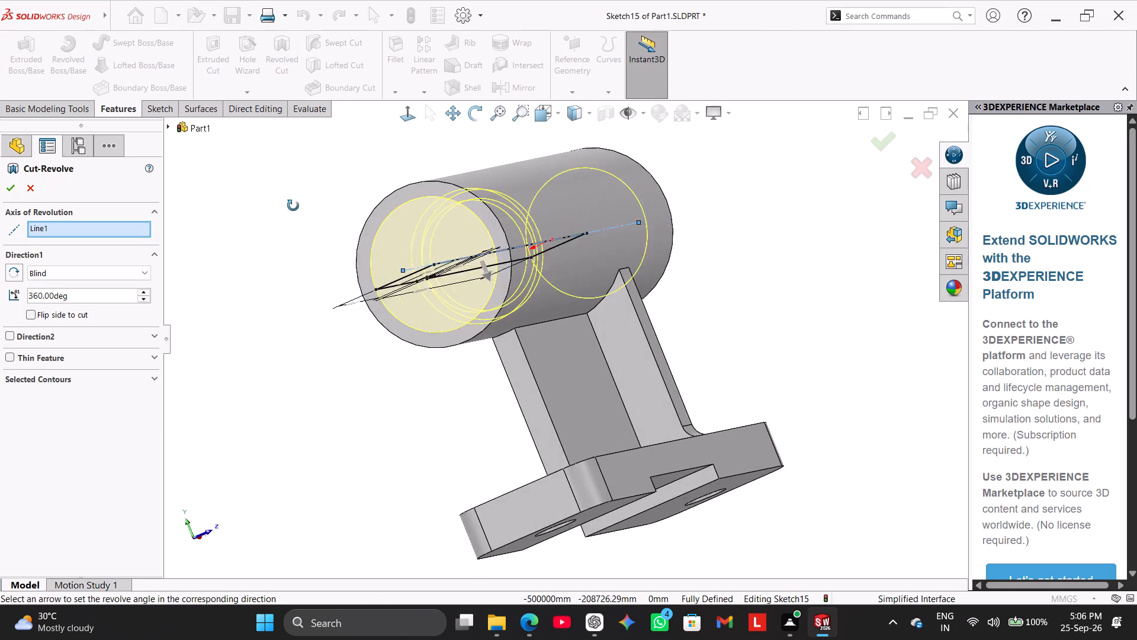
middle_click_drag(293, 206, 261, 217)
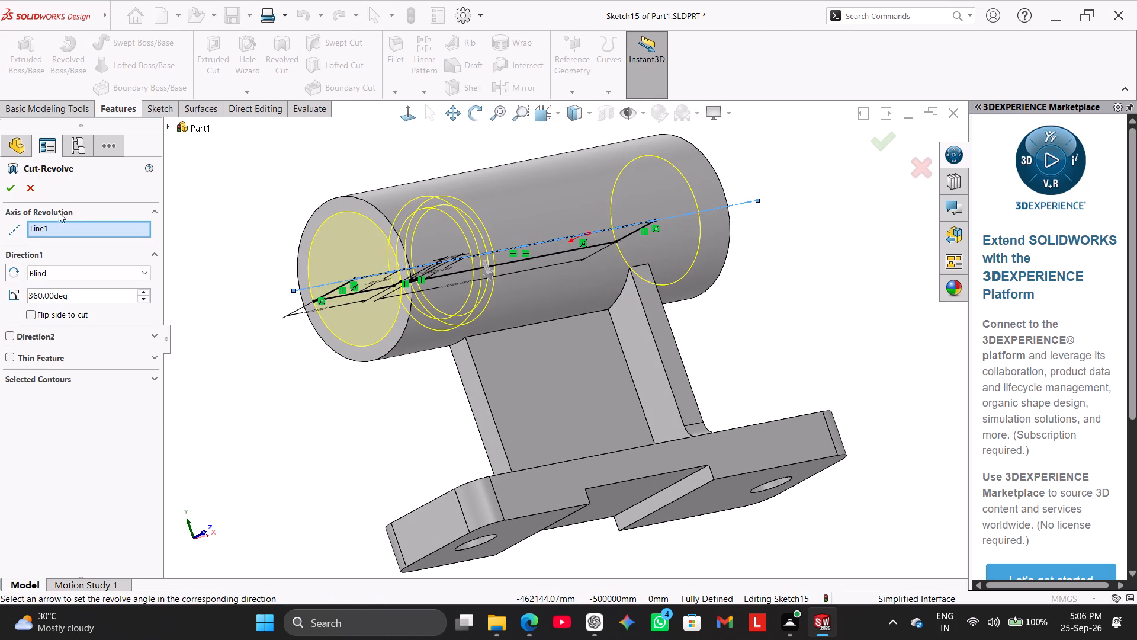
left_click(12, 193)
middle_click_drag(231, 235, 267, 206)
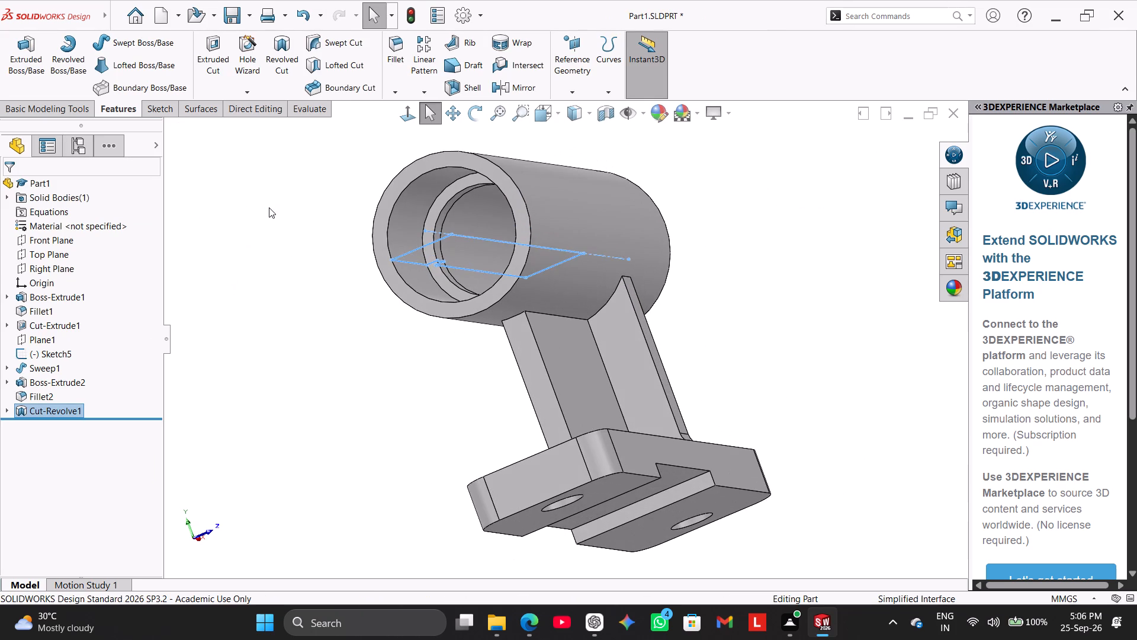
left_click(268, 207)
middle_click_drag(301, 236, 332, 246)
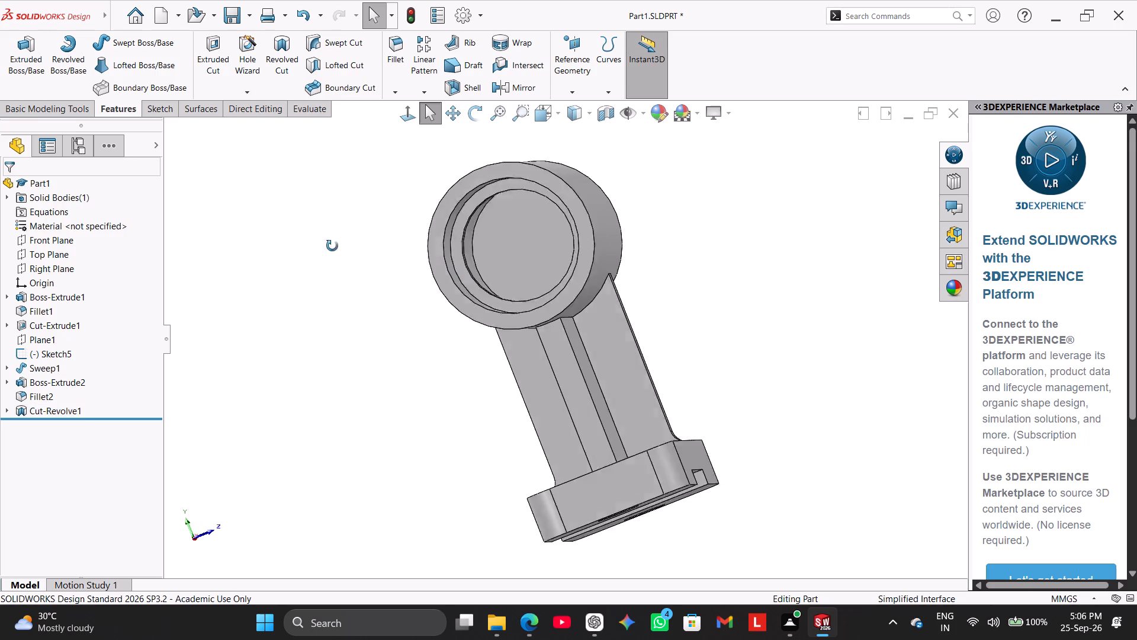
Inspect the cylinder's stepped bore in a temporary section view cut along the Front Plane, and close the section view.
middle_click_drag(332, 246, 287, 225)
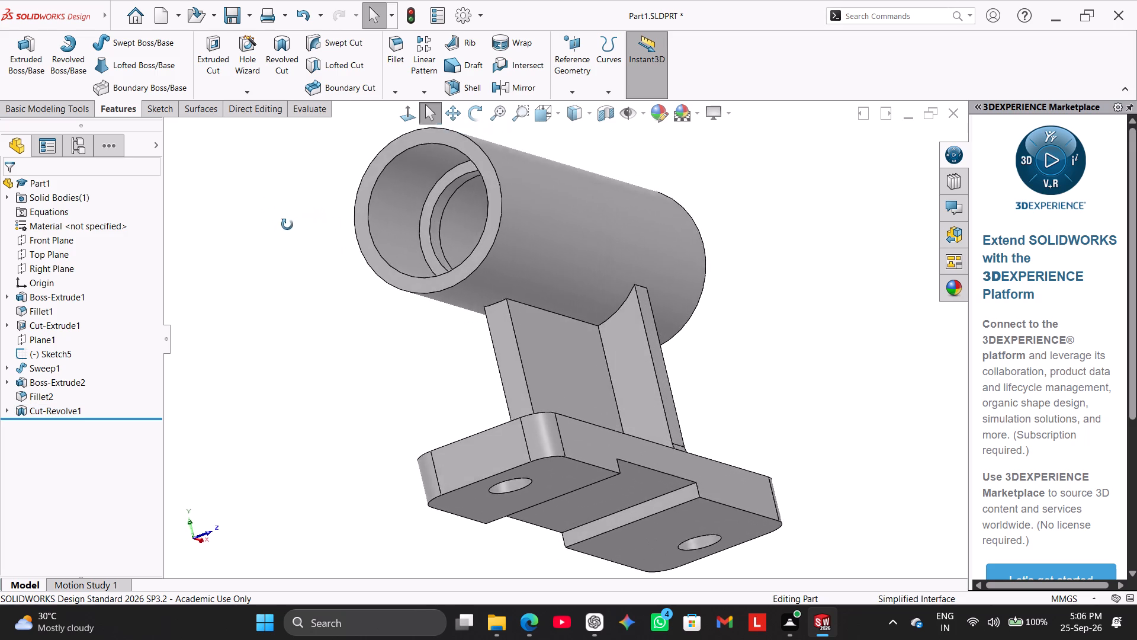
middle_click_drag(287, 225, 256, 267)
left_click(601, 119)
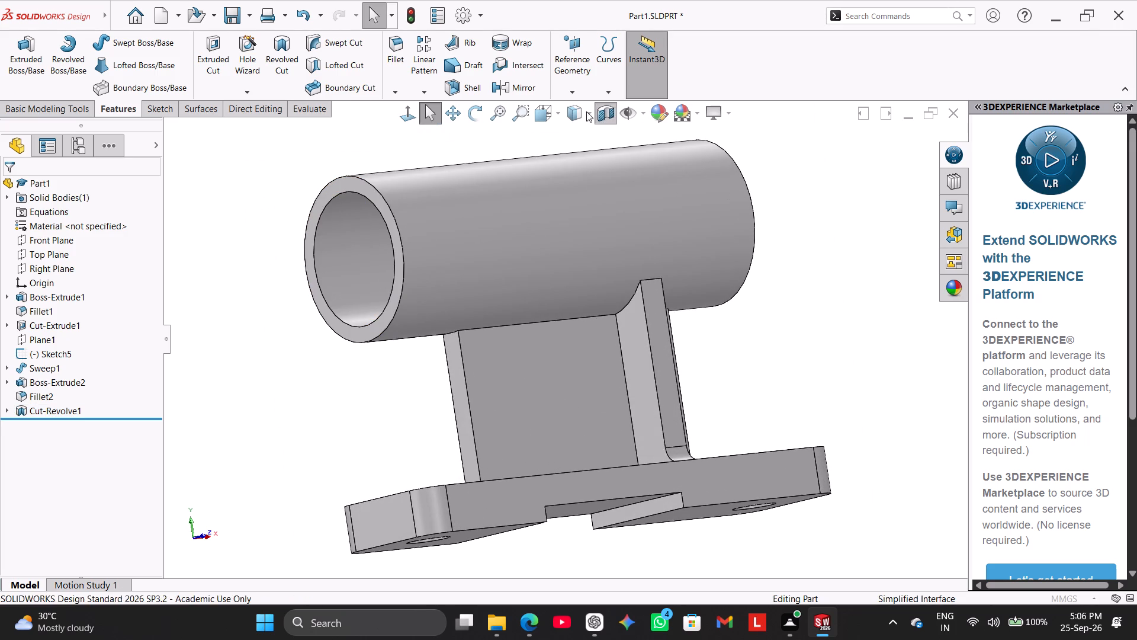
middle_click_drag(267, 226, 236, 235)
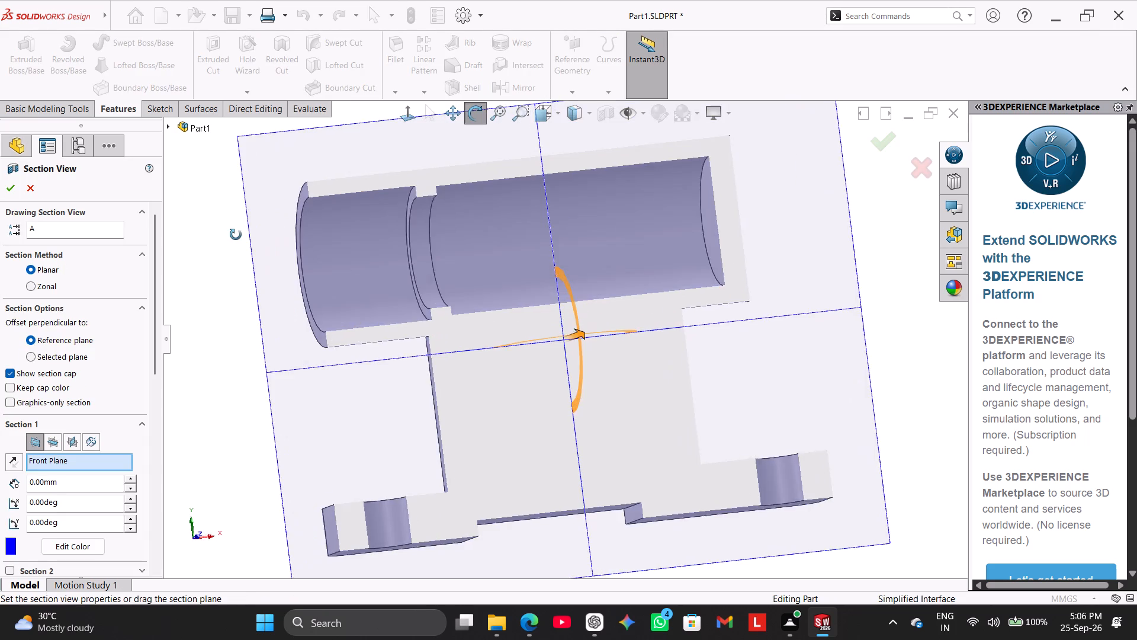
middle_click_drag(236, 235, 248, 282)
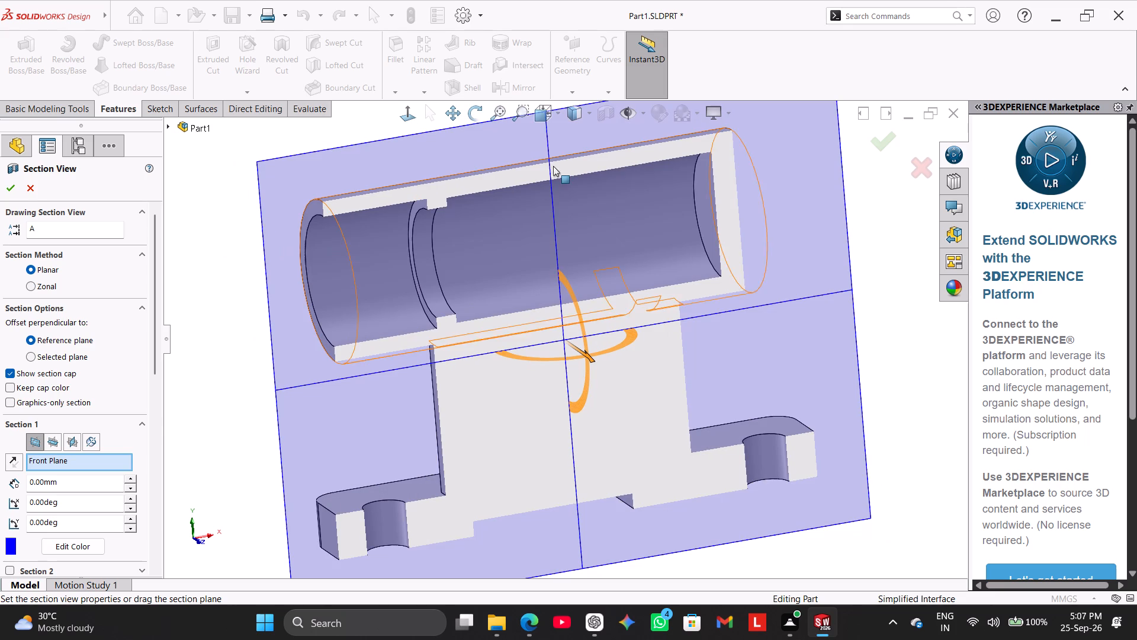
left_click(409, 118)
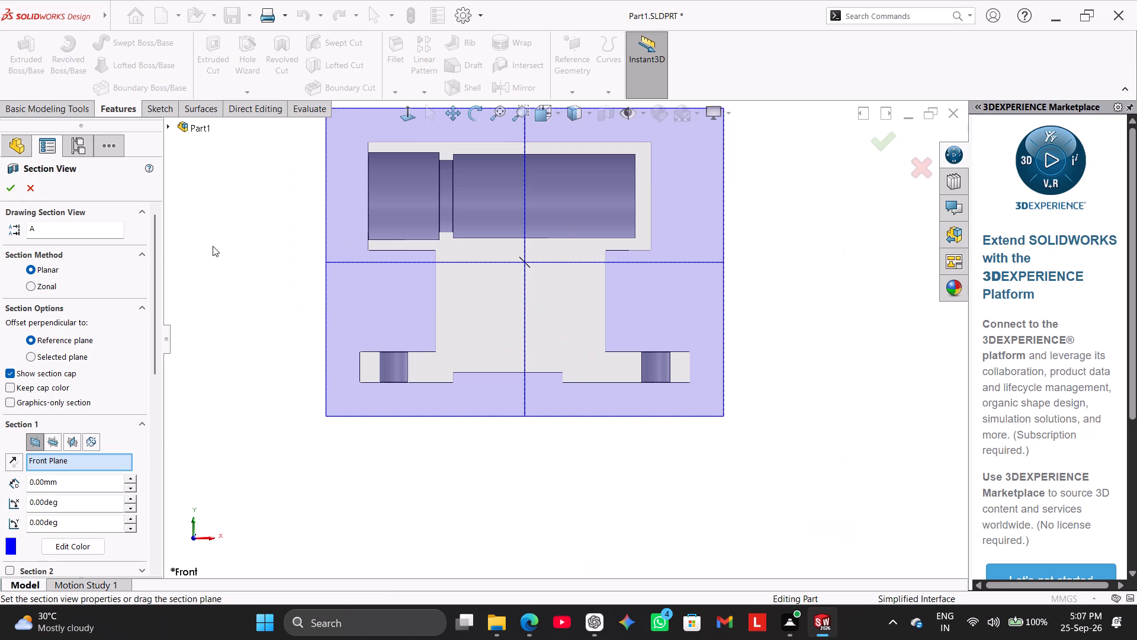
left_click(9, 197)
left_click(11, 184)
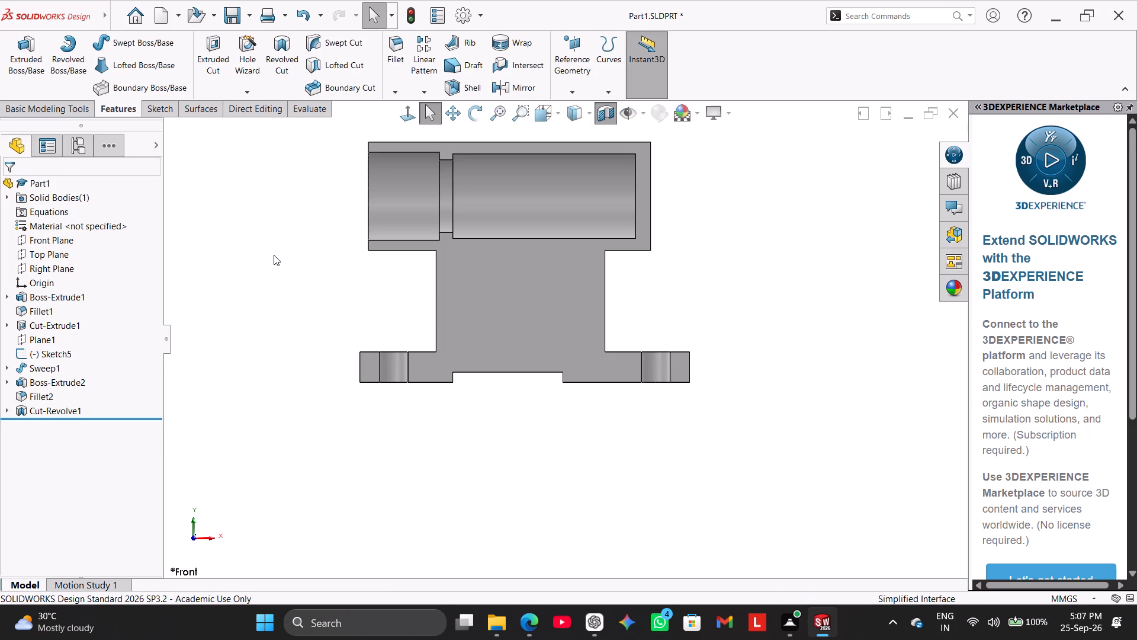
middle_click_drag(282, 258, 269, 287)
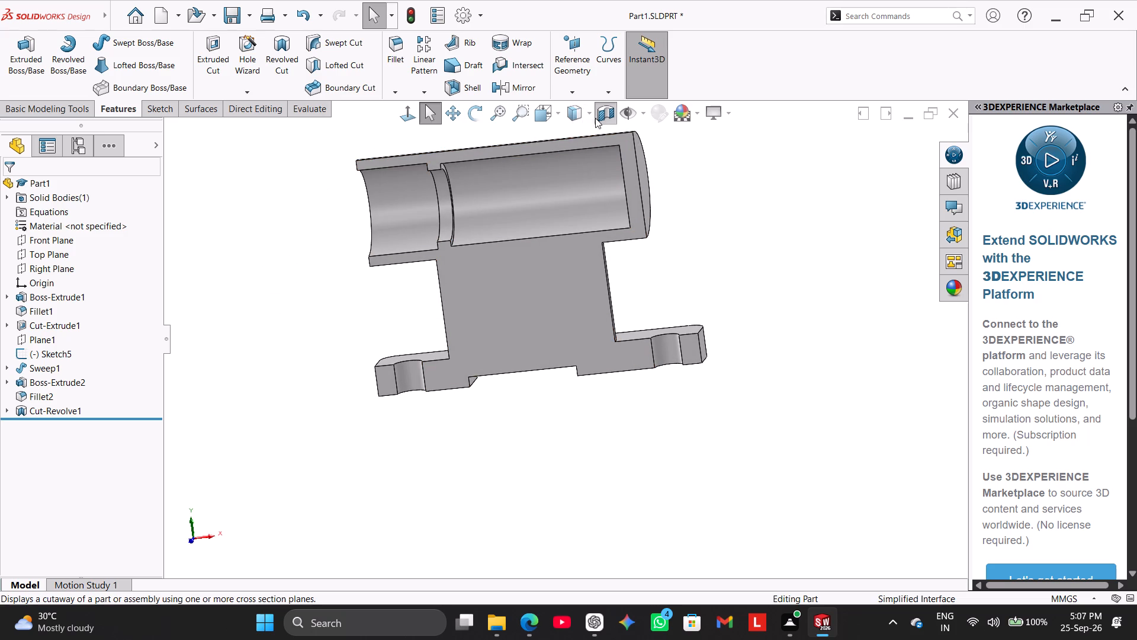
left_click(603, 115)
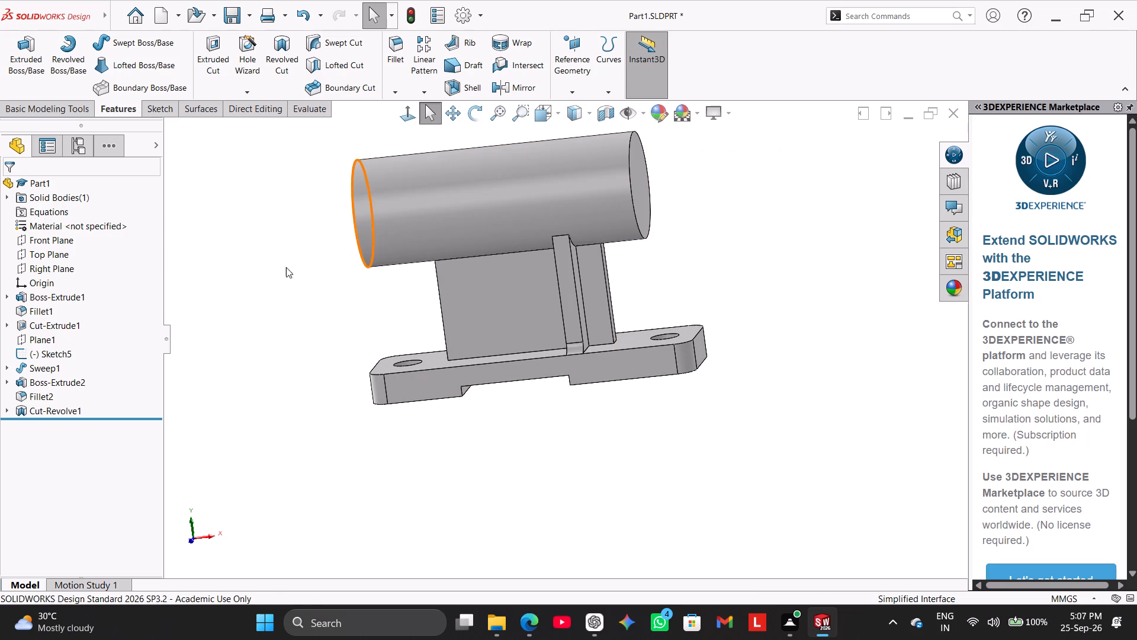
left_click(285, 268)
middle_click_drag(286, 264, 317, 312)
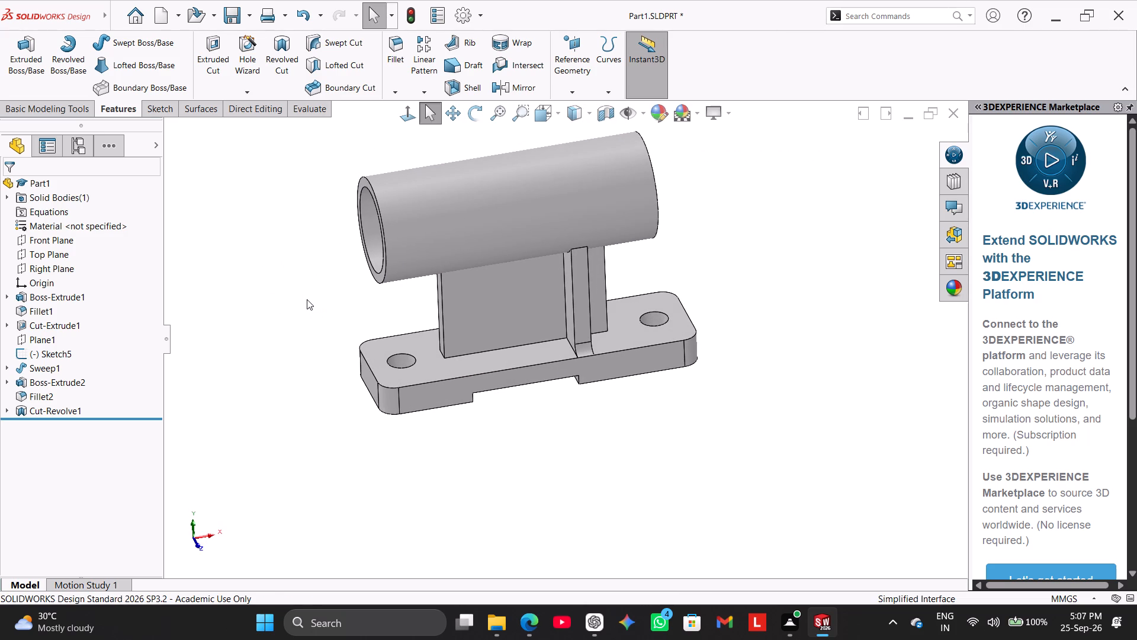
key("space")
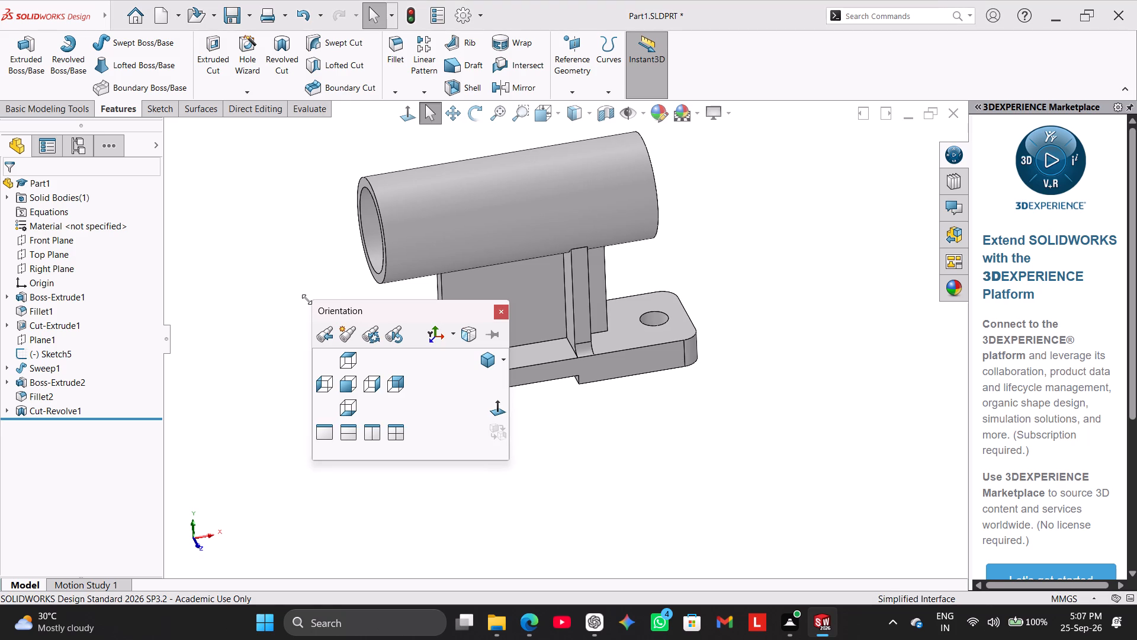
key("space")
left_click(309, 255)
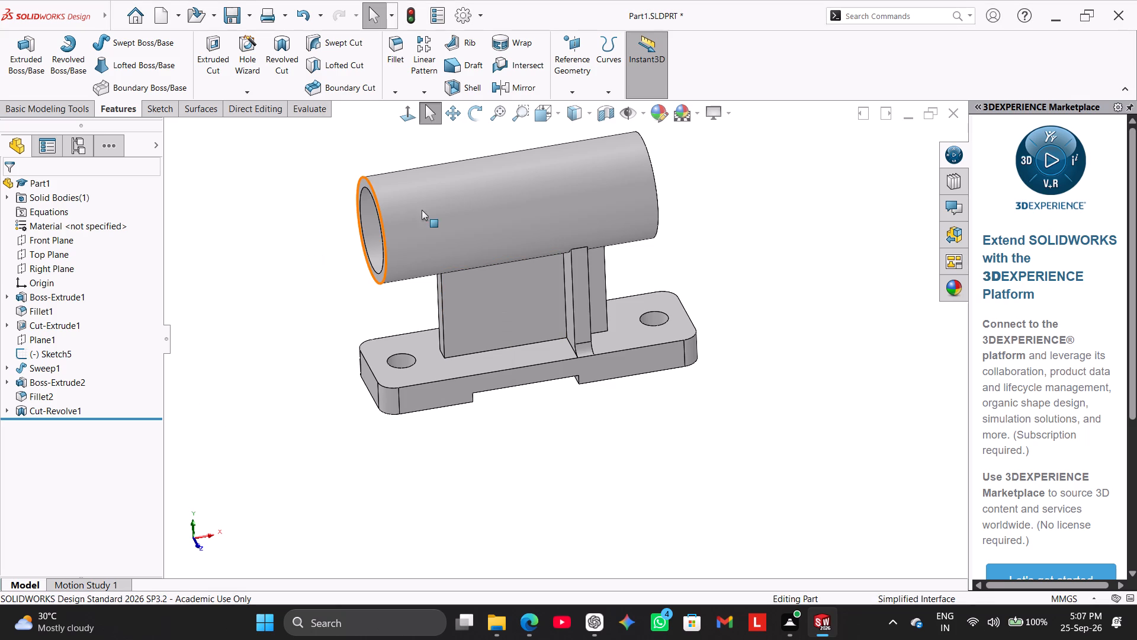
Create a reference plane parallel to the Top Plane, offset 122 mm upward through the cylinder.
left_click(573, 91)
left_click(587, 105)
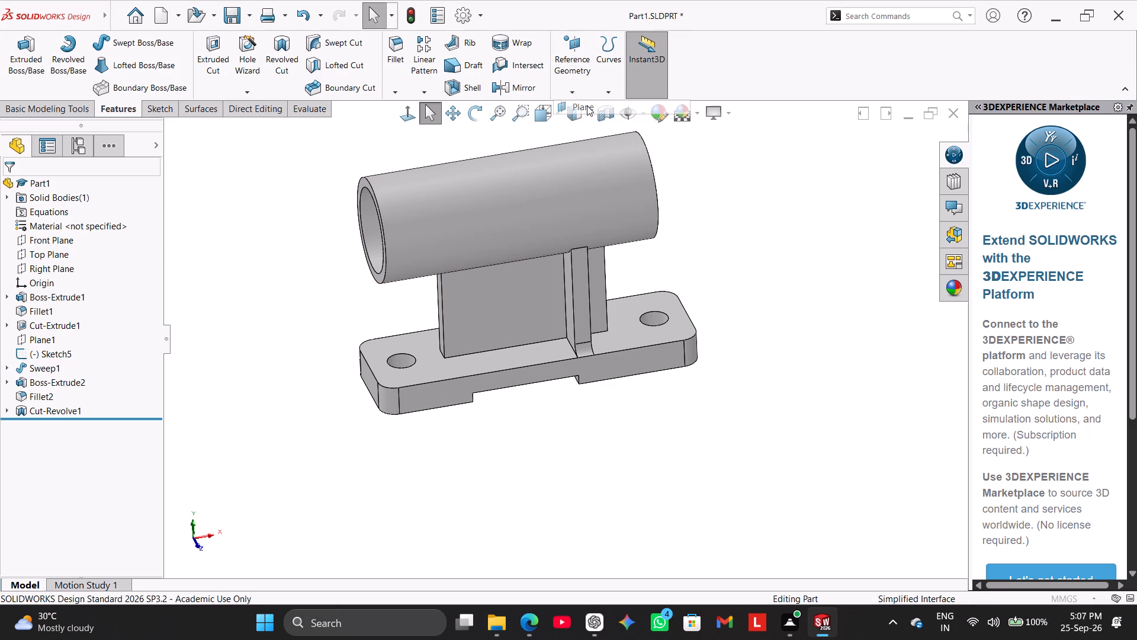
left_click(174, 124)
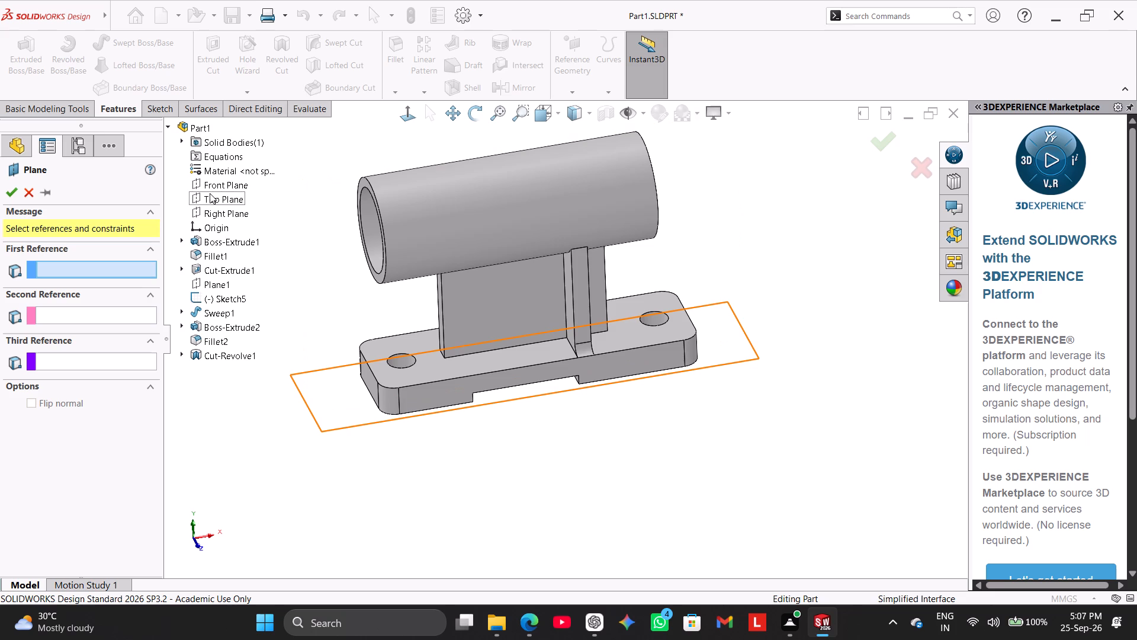
left_click(216, 188)
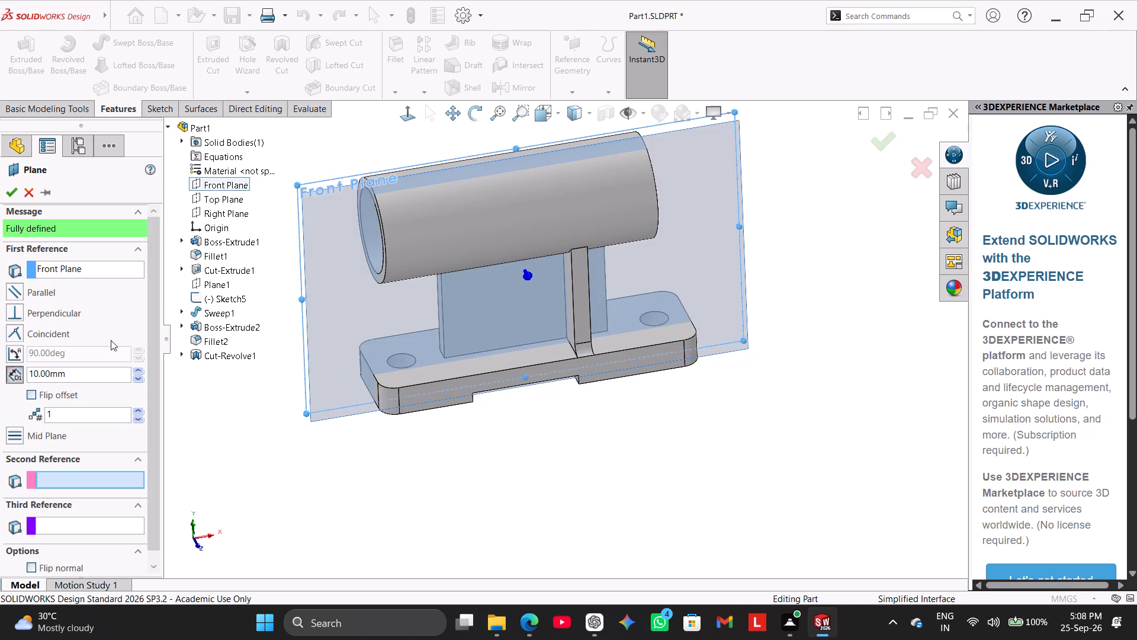
left_click(105, 366)
double_click(105, 373)
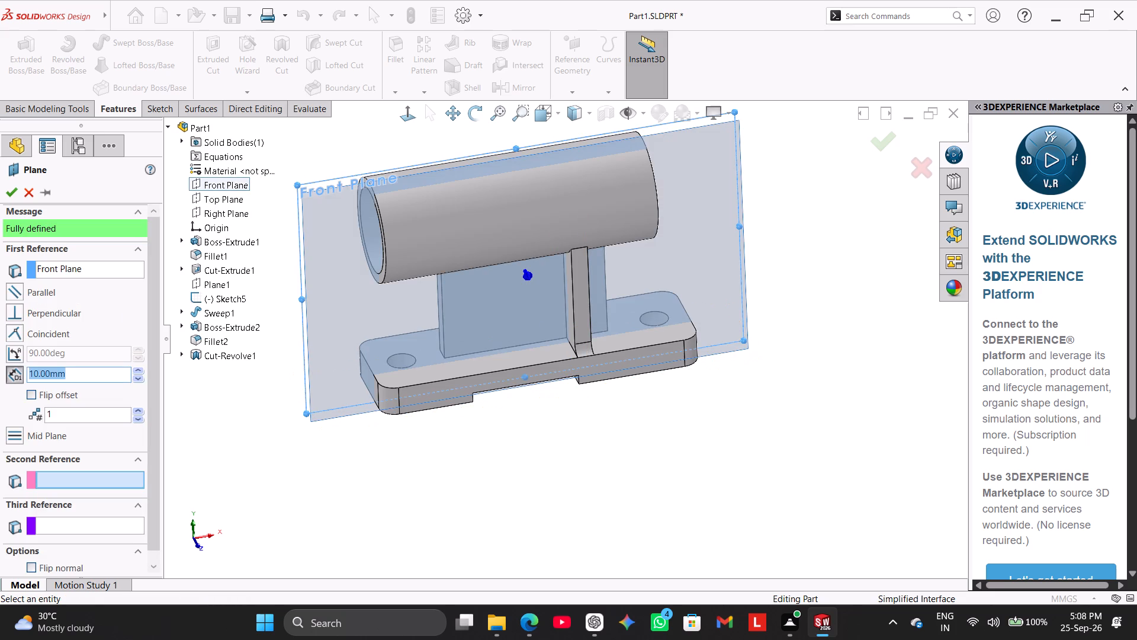
type("122")
key("Return")
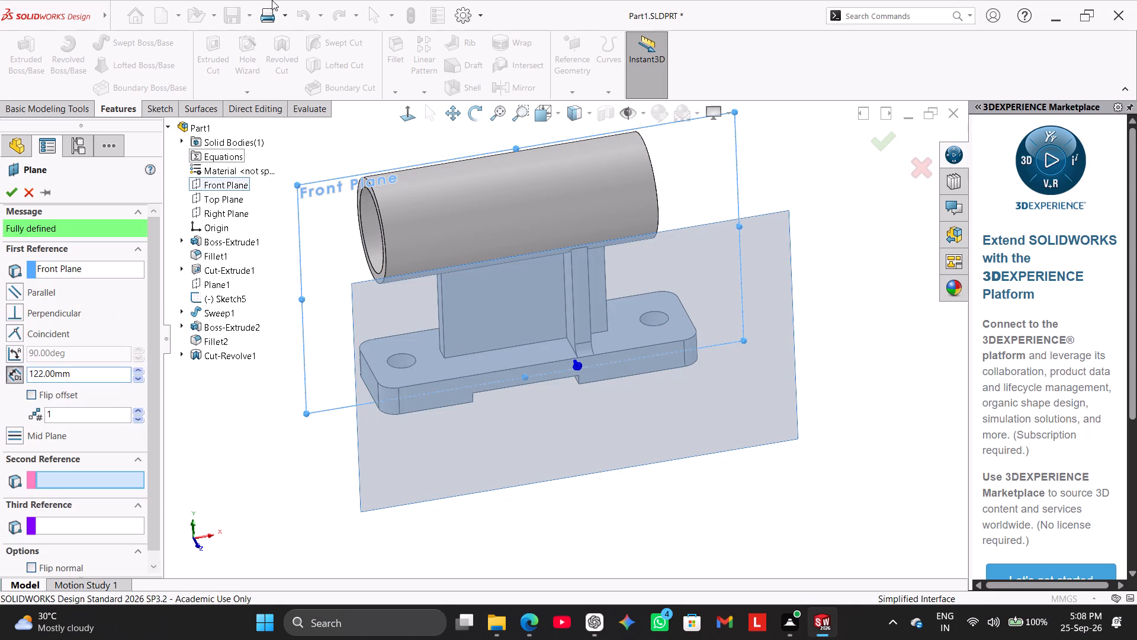
middle_click_drag(288, 380, 330, 398)
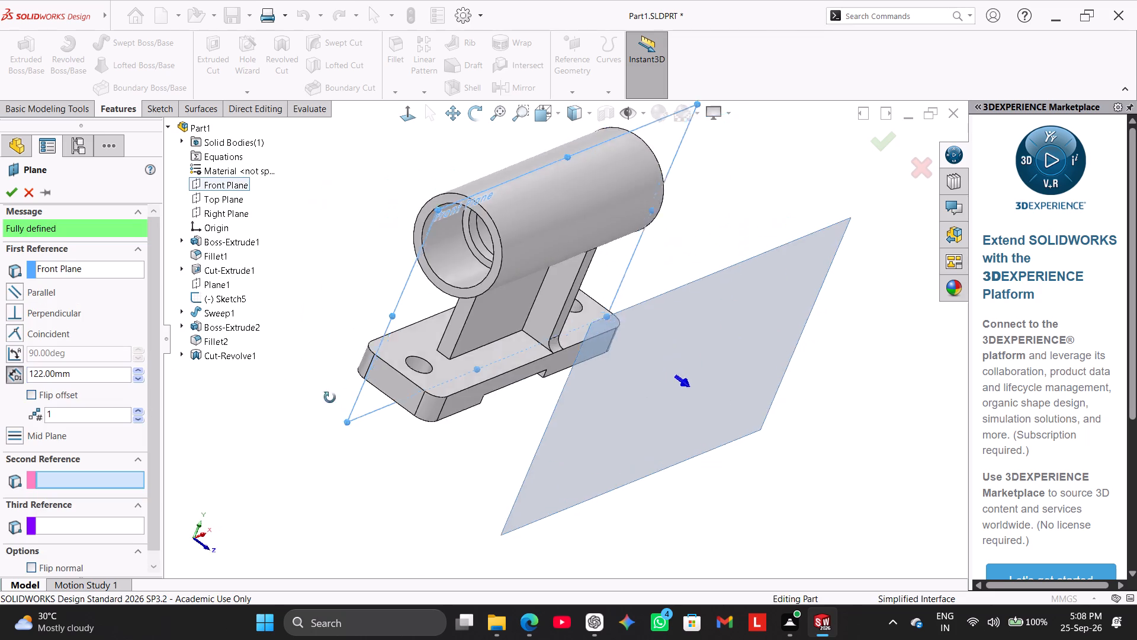
middle_click_drag(330, 398, 291, 395)
right_click(84, 273)
left_click(117, 279)
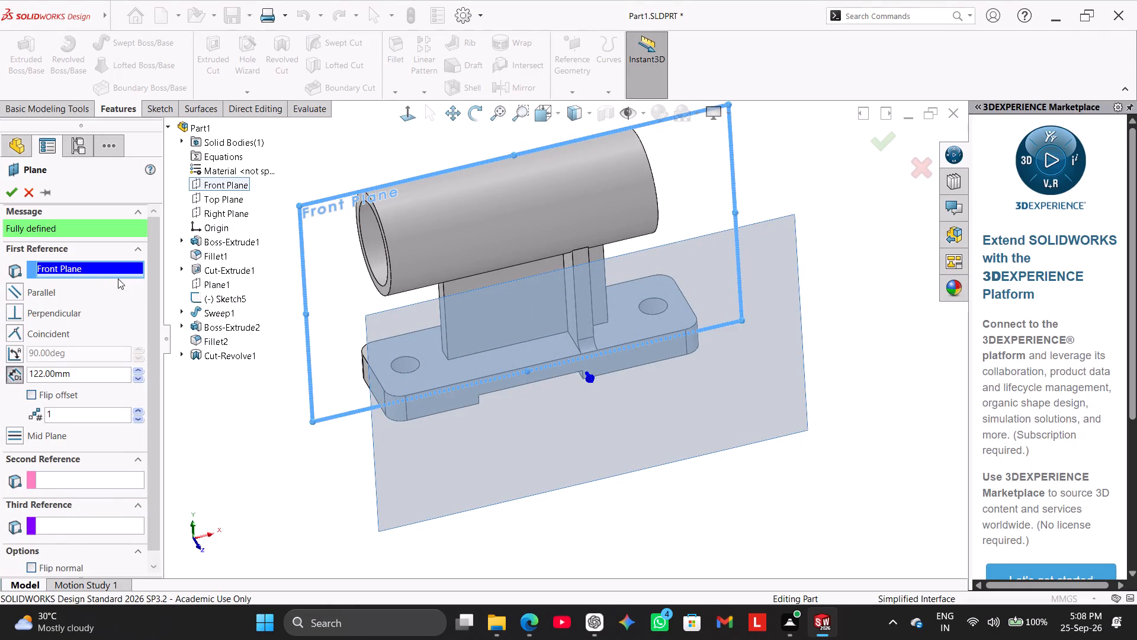
left_click(220, 202)
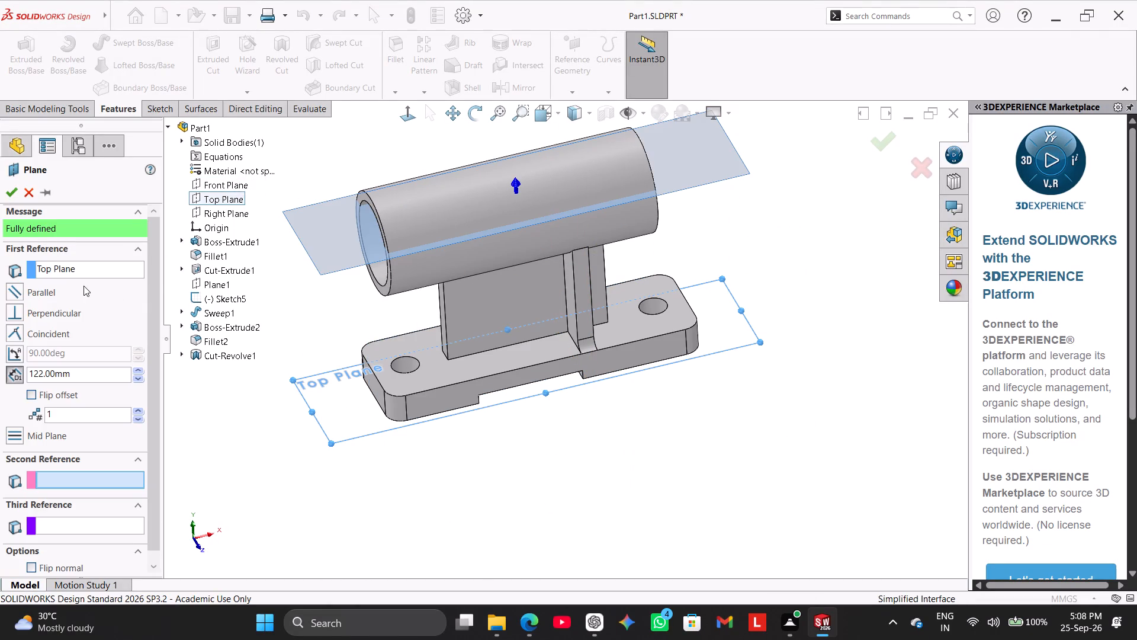
left_click(9, 194)
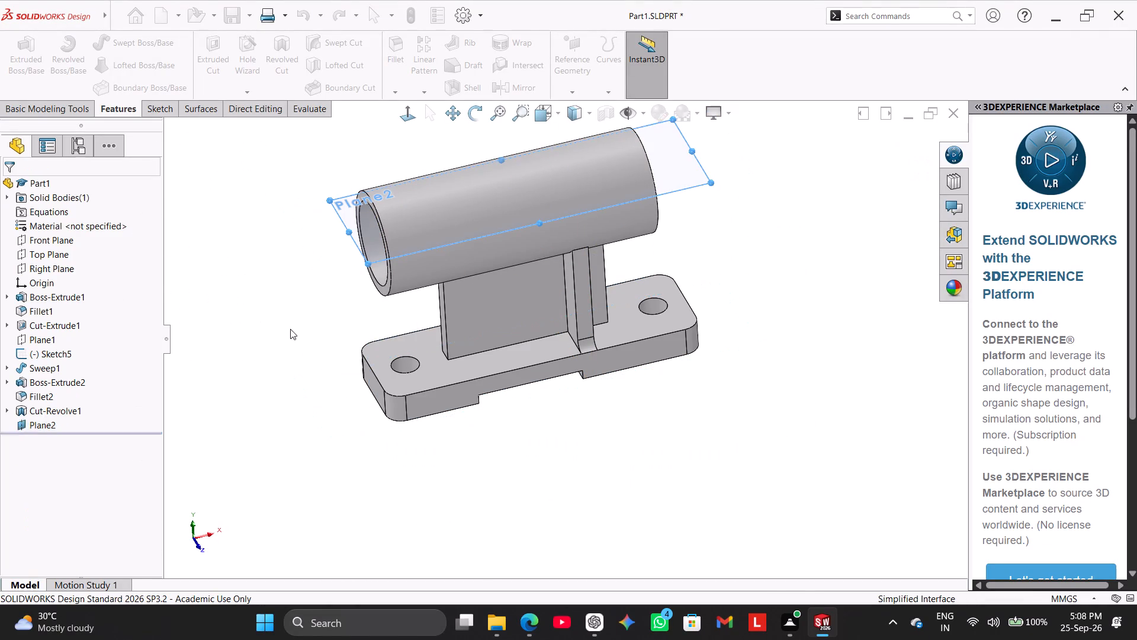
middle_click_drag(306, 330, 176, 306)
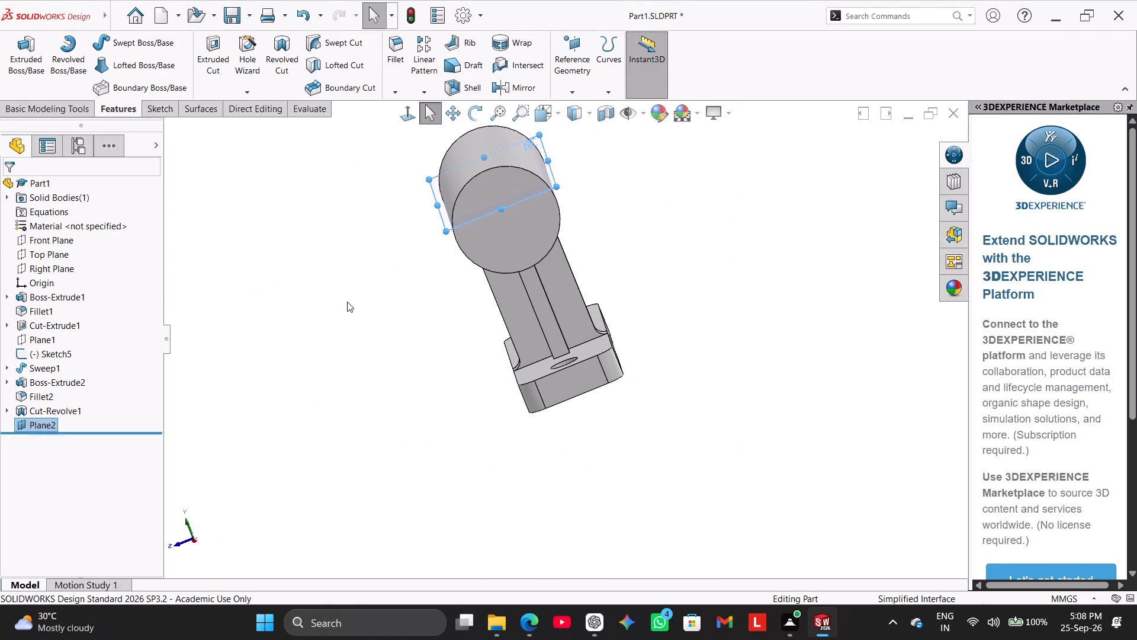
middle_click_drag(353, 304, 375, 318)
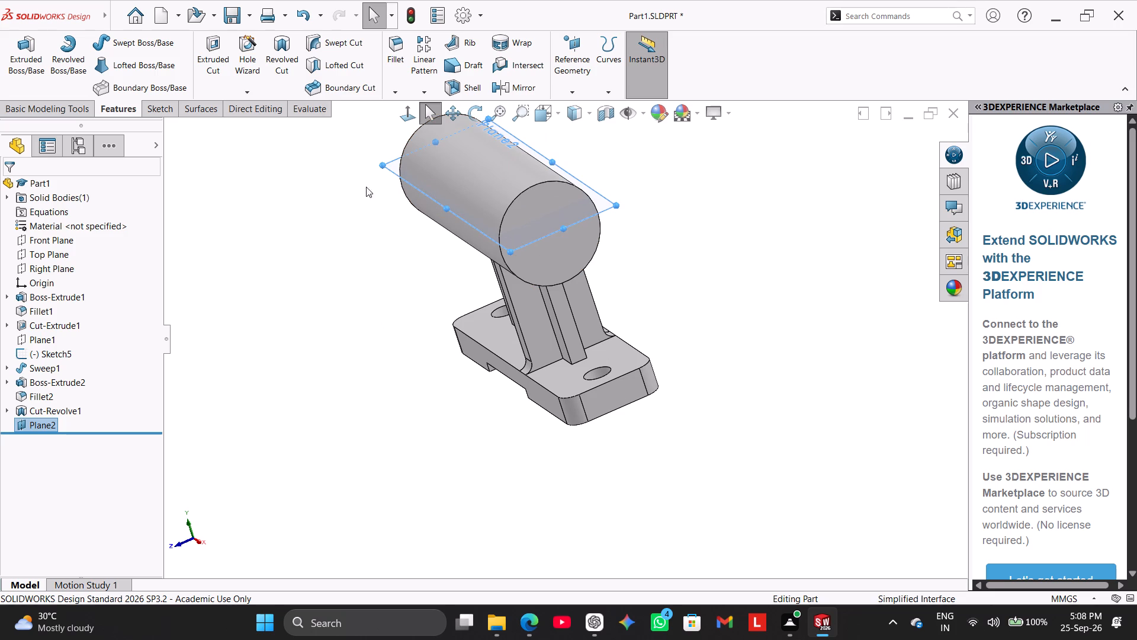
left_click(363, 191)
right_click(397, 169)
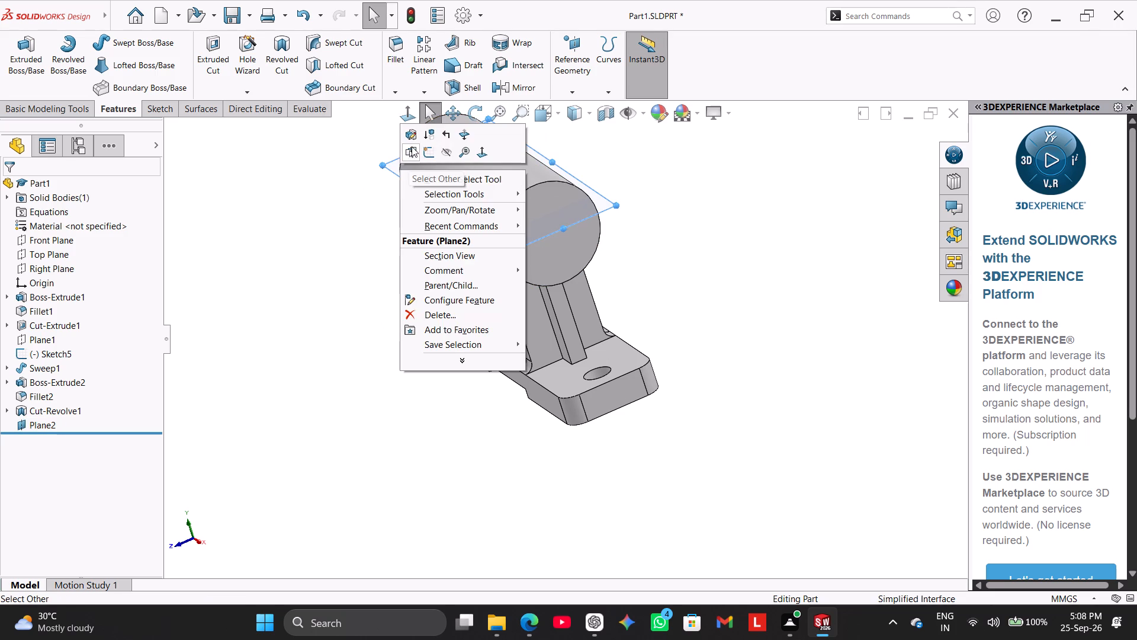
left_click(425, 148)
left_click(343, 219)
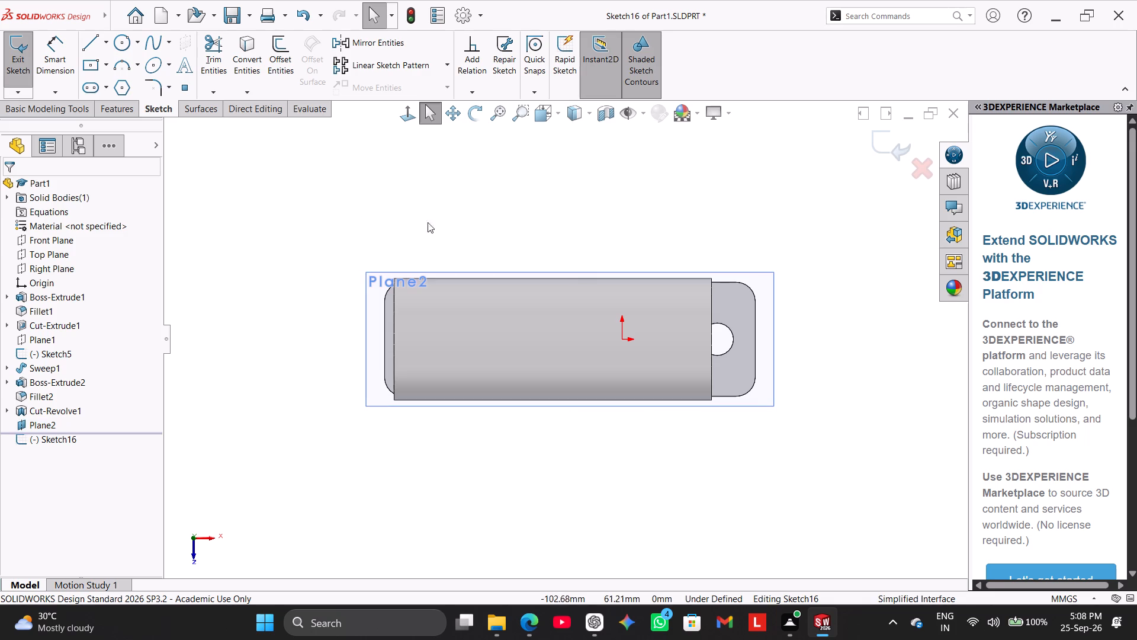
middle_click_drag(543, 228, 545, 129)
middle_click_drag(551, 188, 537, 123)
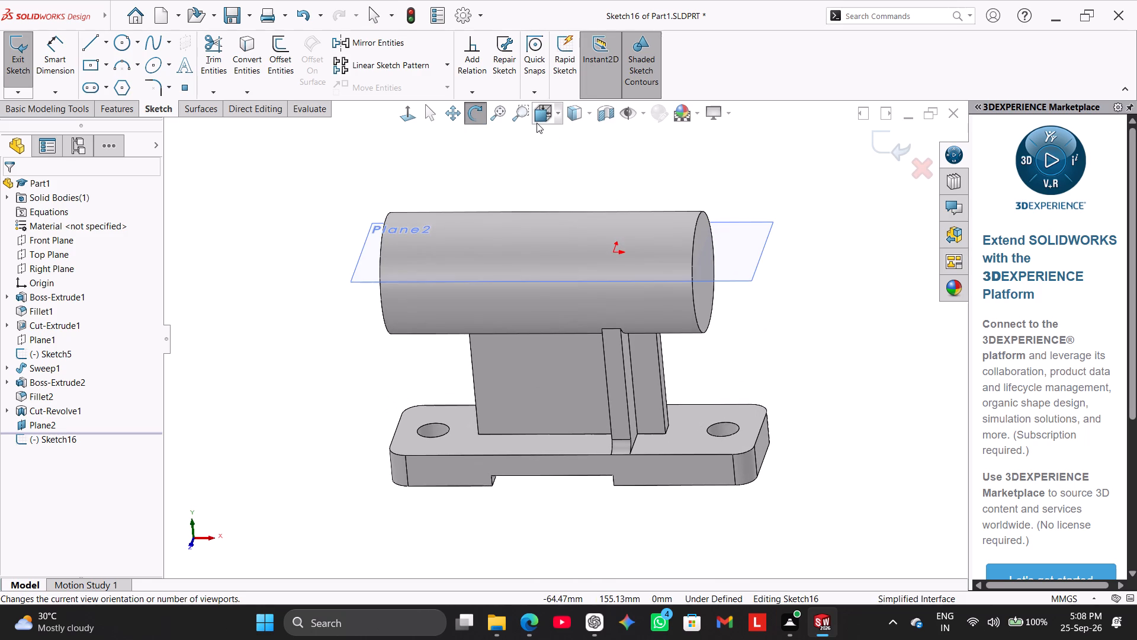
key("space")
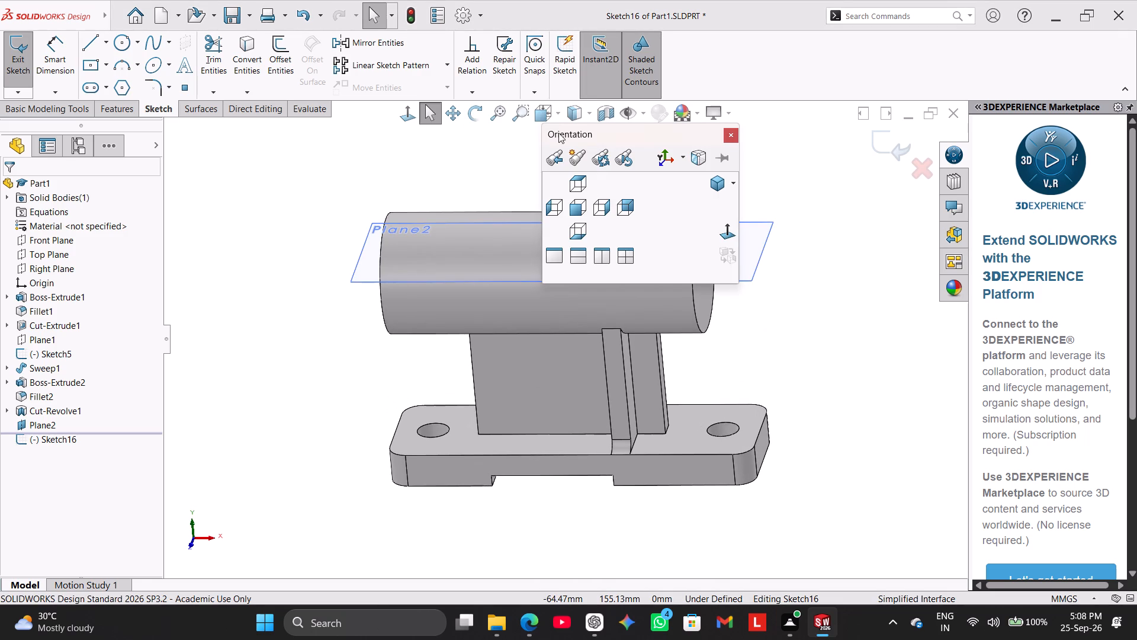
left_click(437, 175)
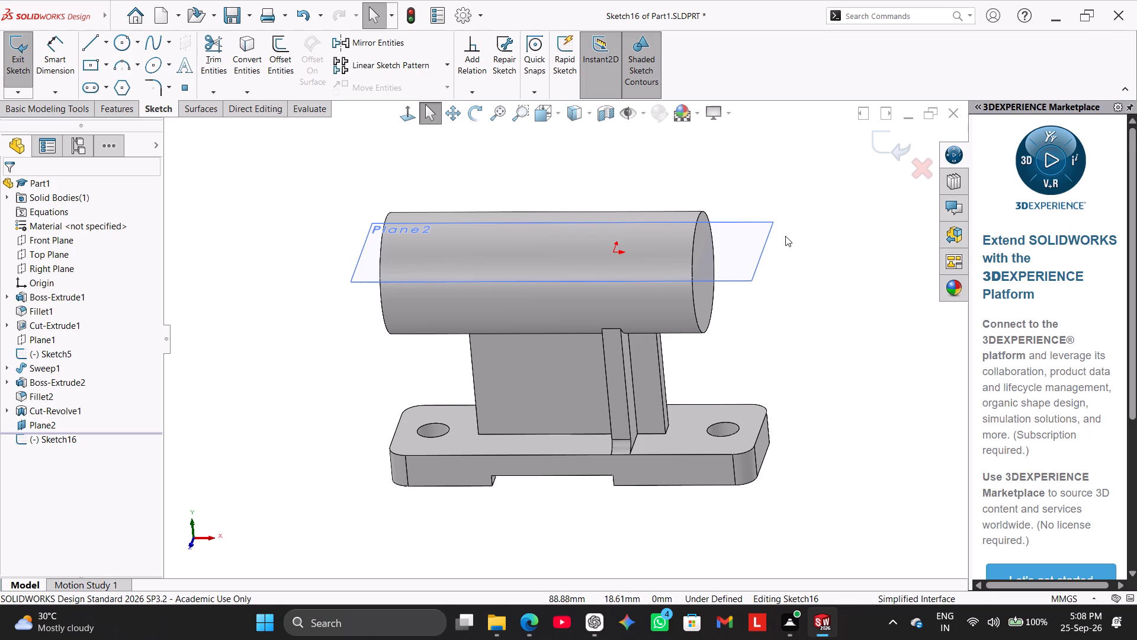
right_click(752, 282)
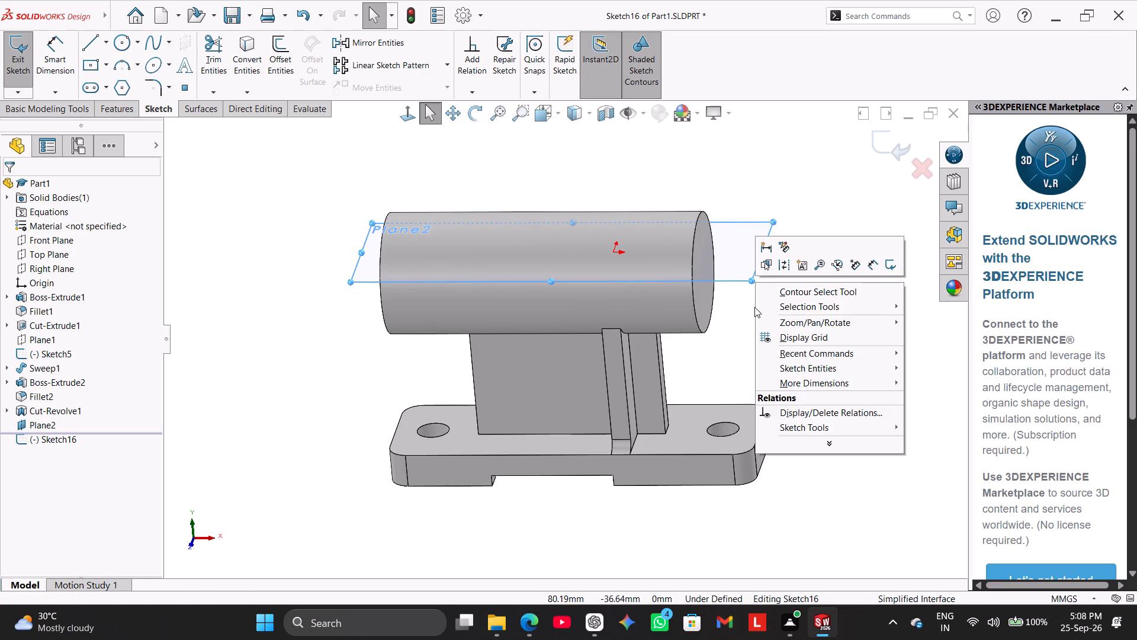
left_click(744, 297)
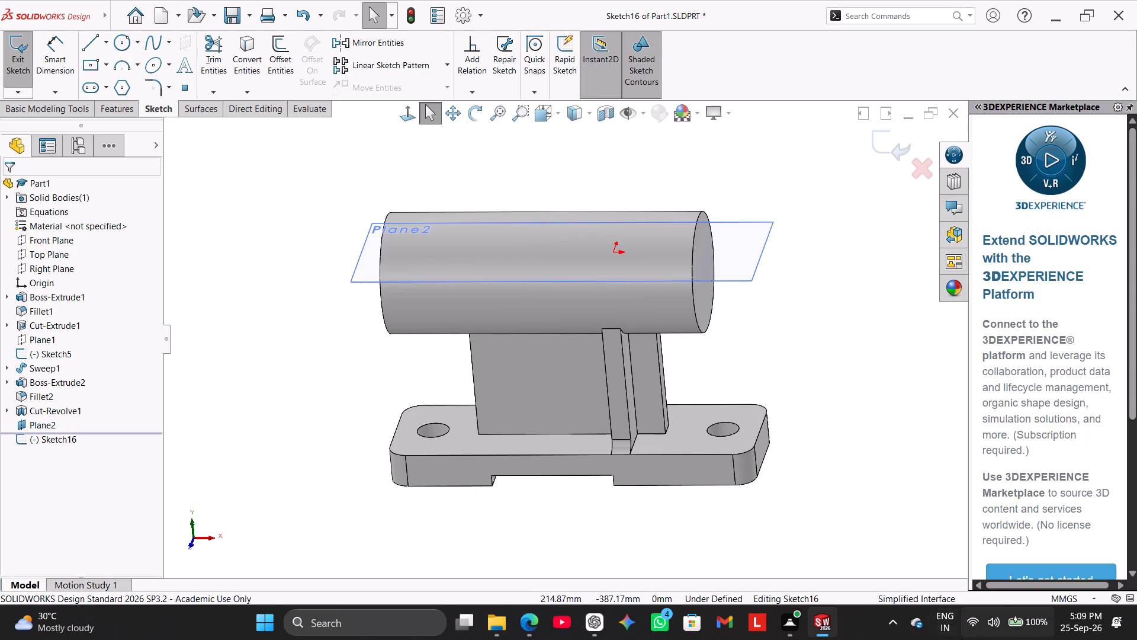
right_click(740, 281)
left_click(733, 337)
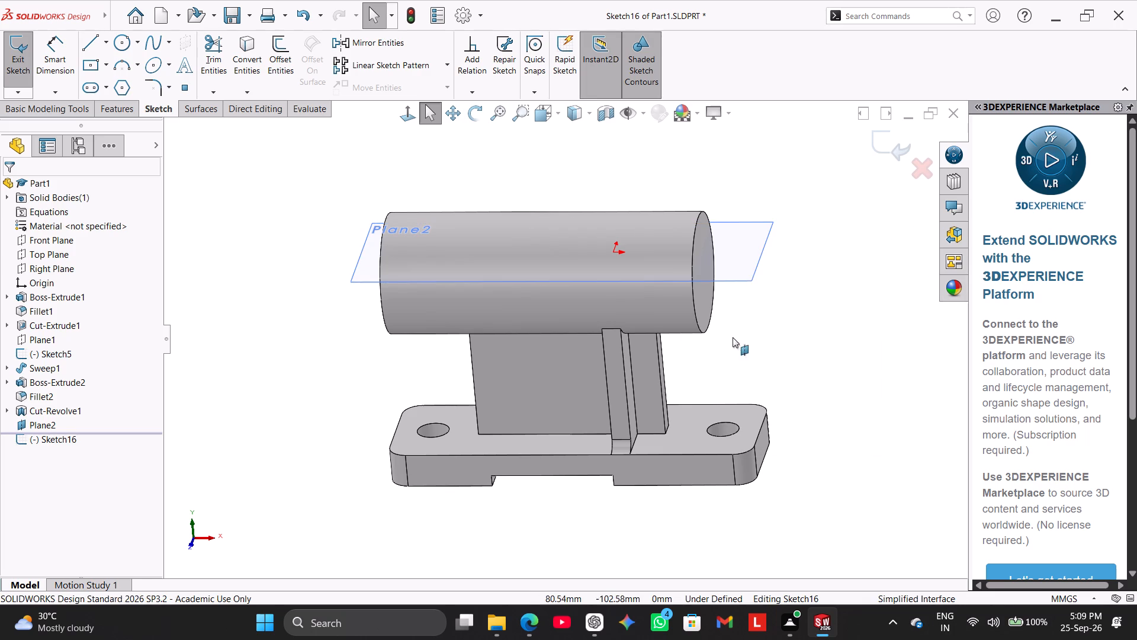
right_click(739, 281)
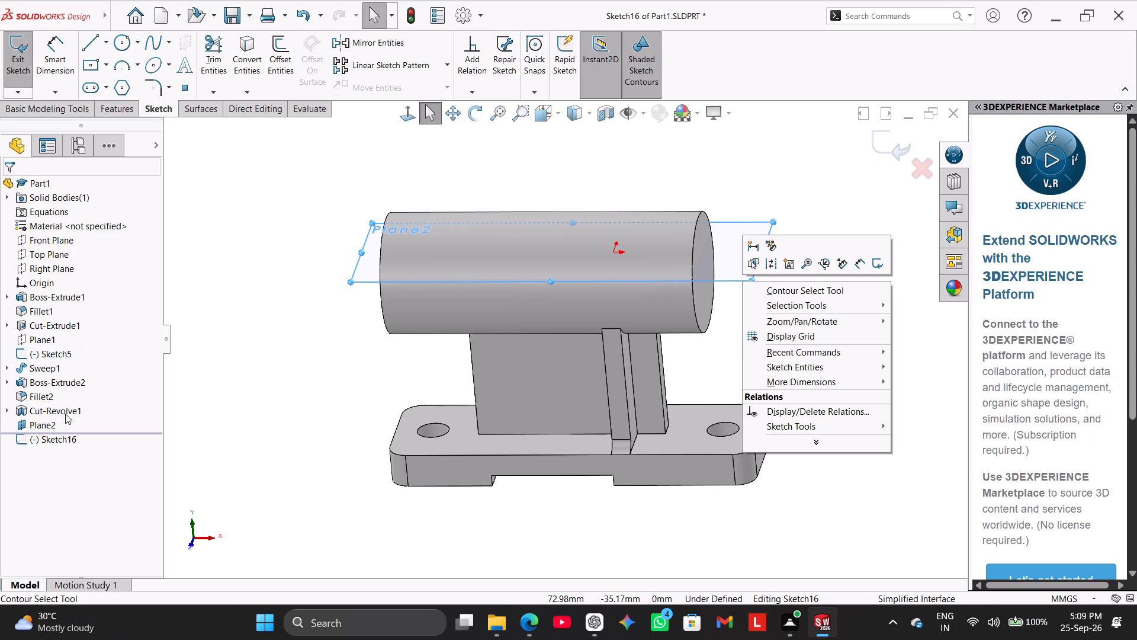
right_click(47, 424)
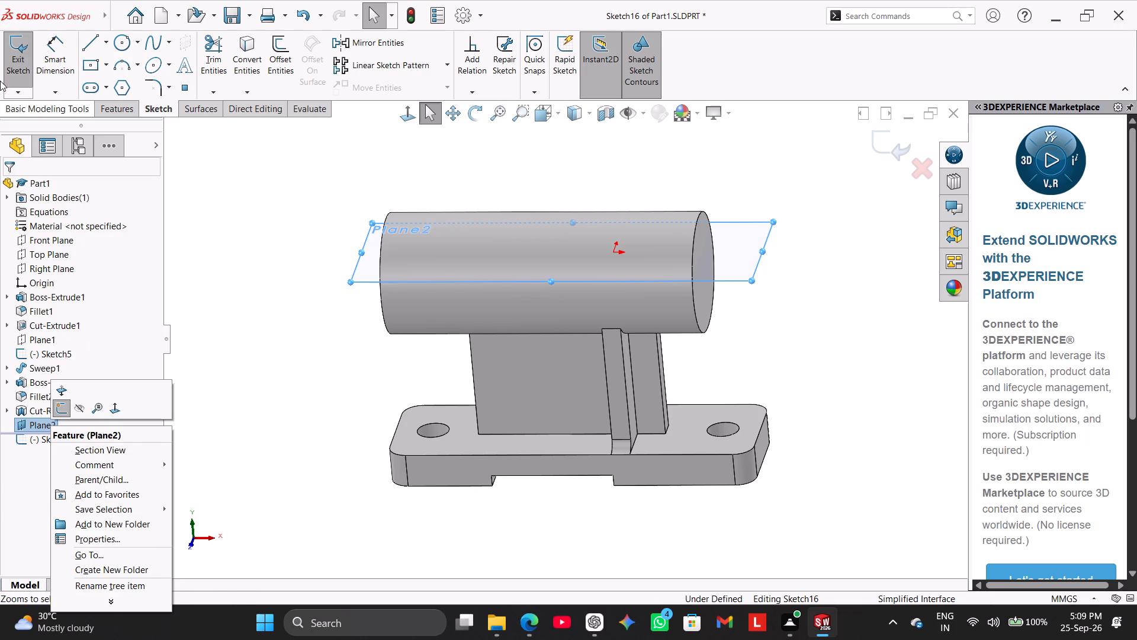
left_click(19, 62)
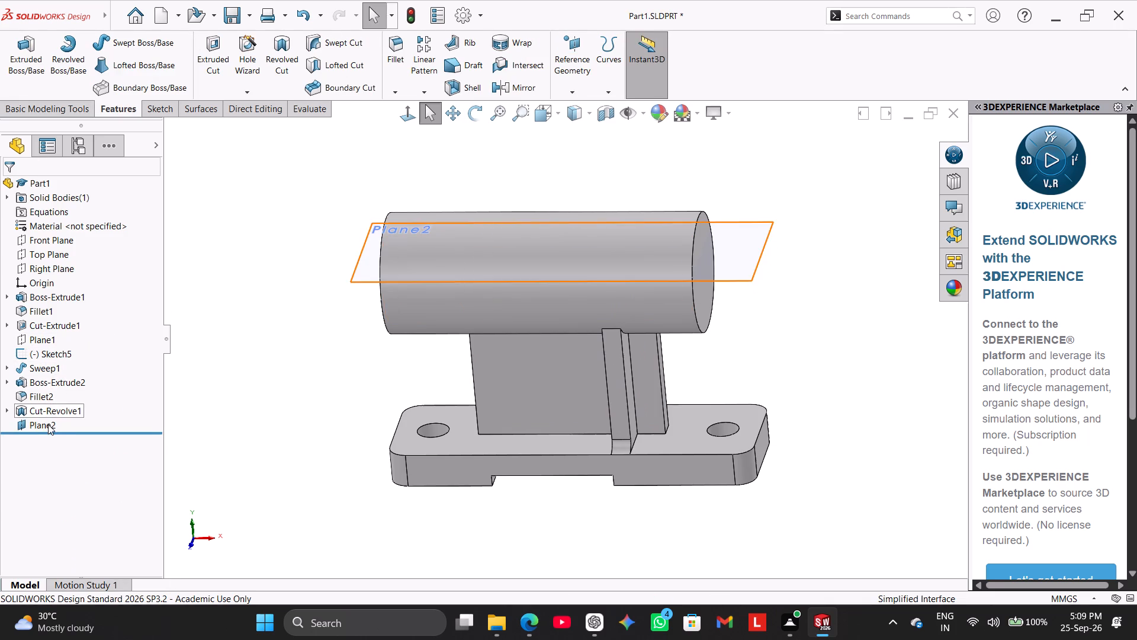
Delete the reference plane offset 122 mm above the Top Plane.
right_click(48, 424)
left_click(104, 476)
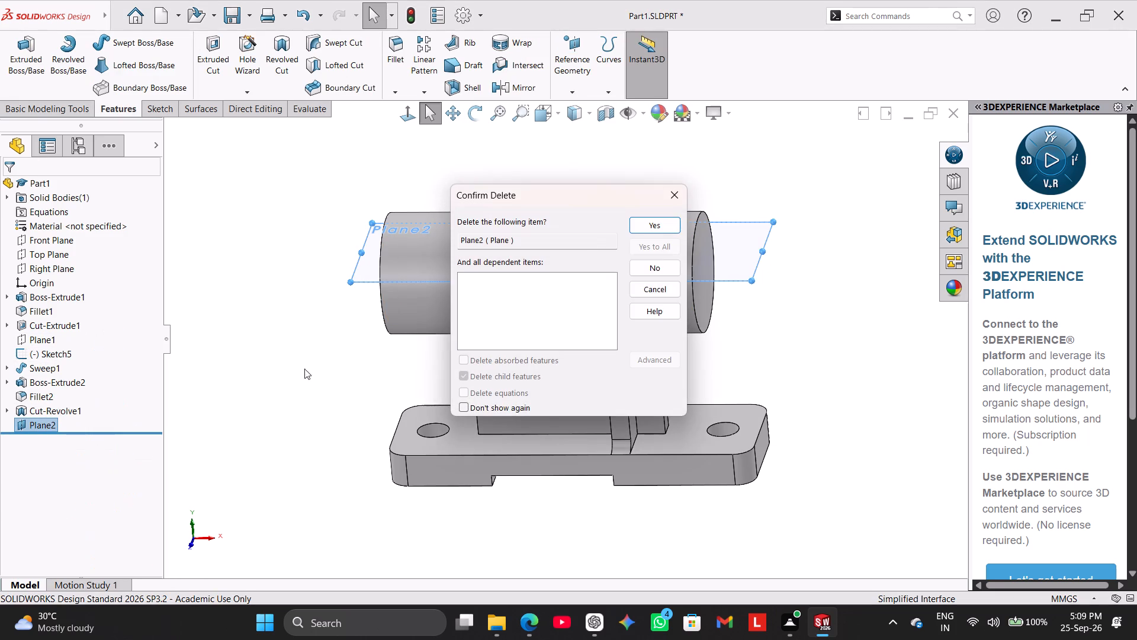
left_click(647, 227)
left_click(326, 305)
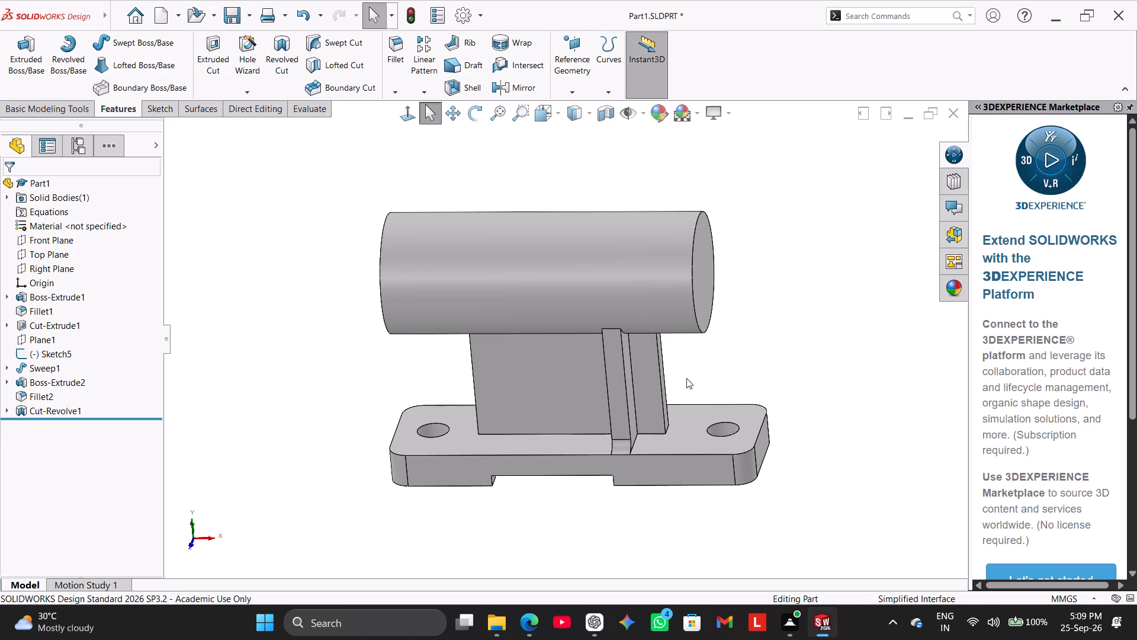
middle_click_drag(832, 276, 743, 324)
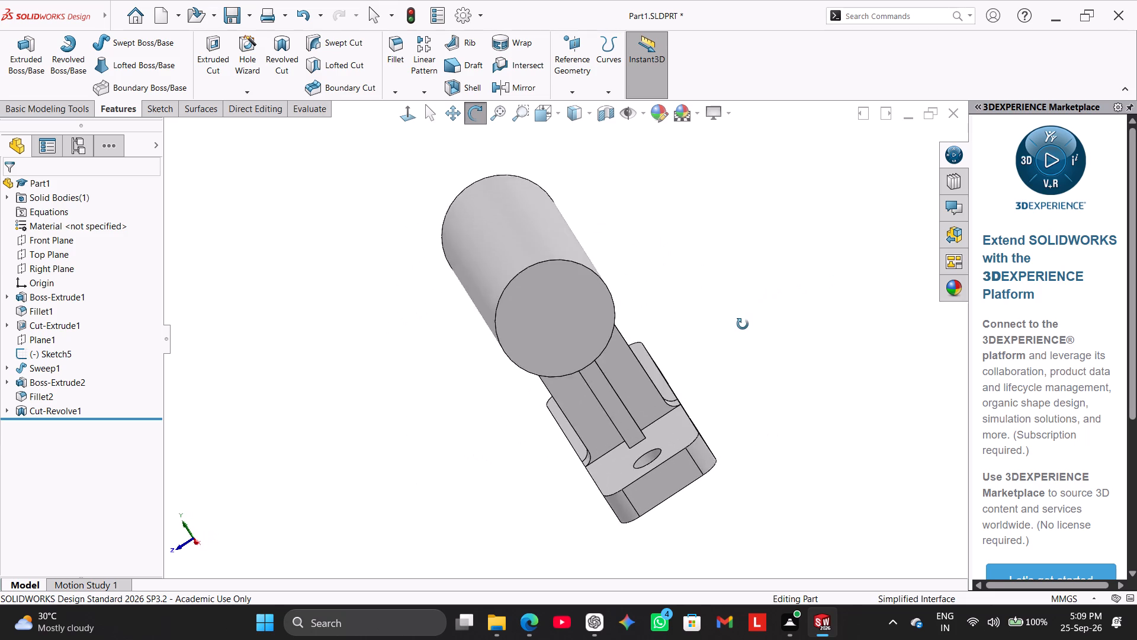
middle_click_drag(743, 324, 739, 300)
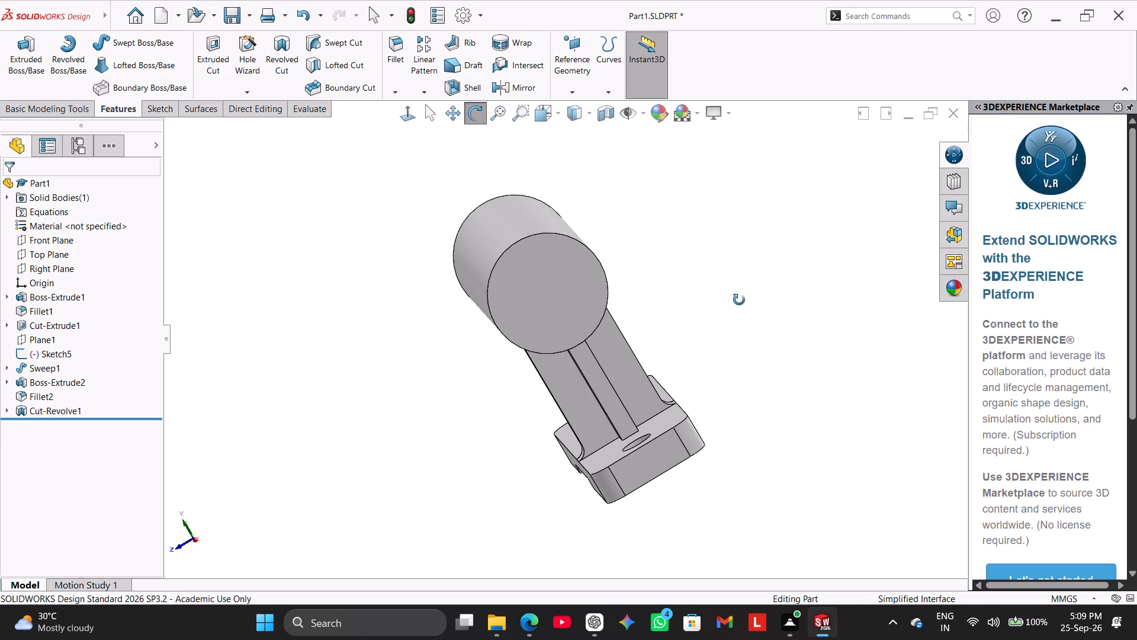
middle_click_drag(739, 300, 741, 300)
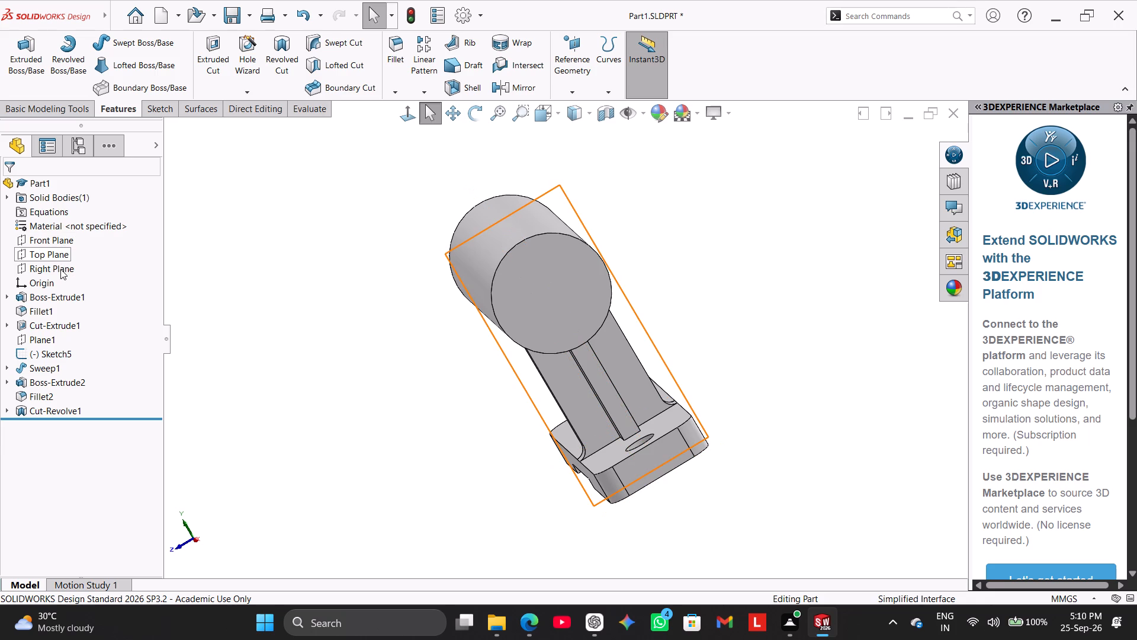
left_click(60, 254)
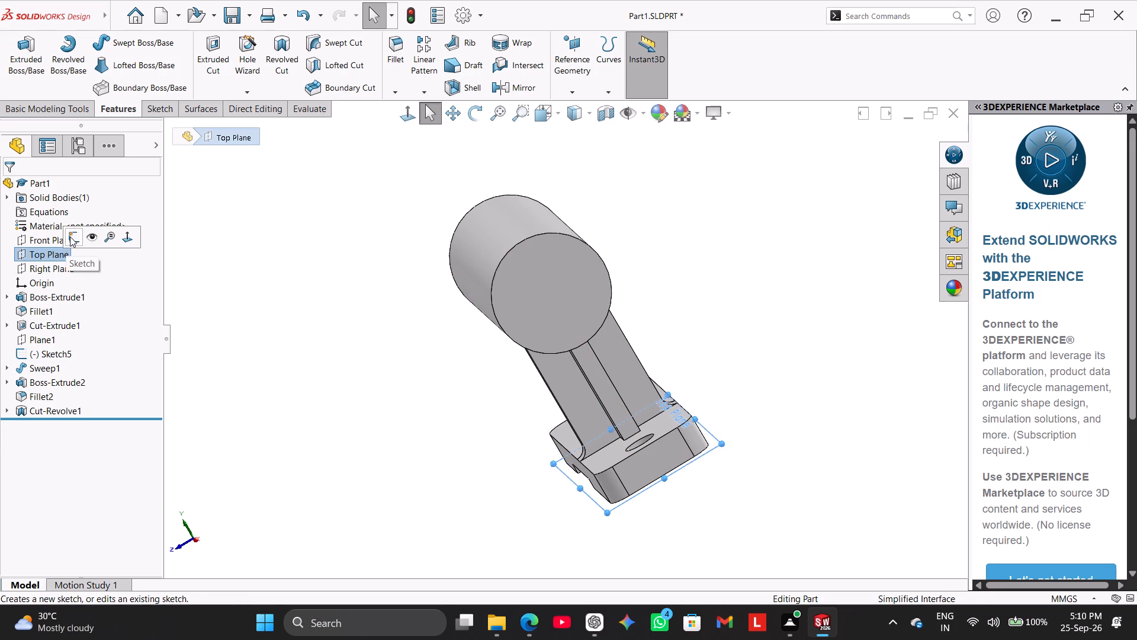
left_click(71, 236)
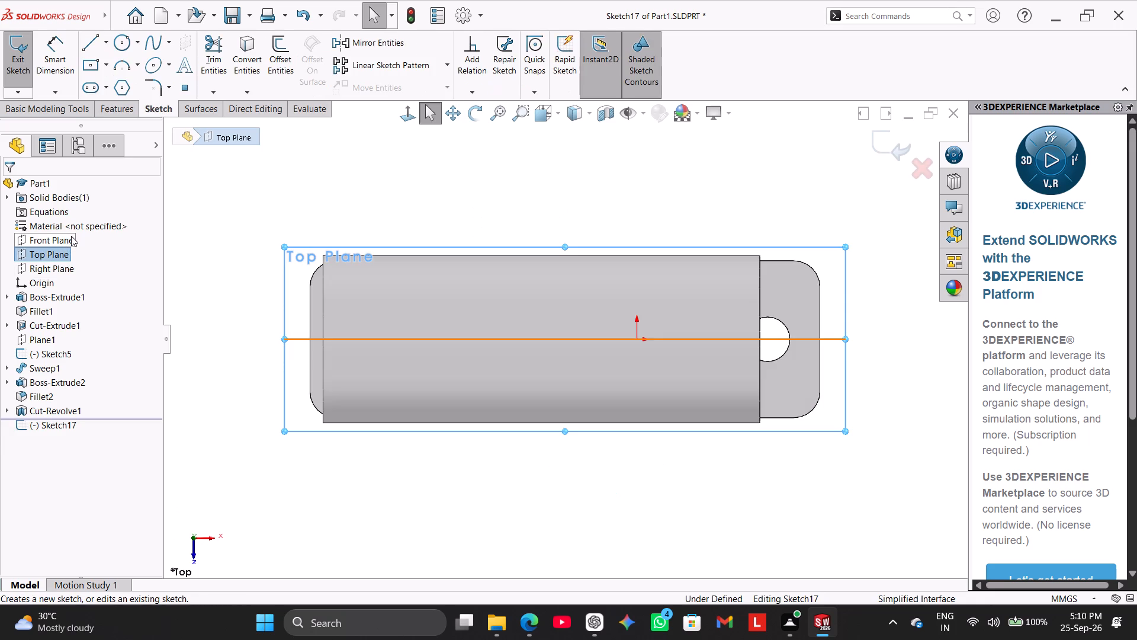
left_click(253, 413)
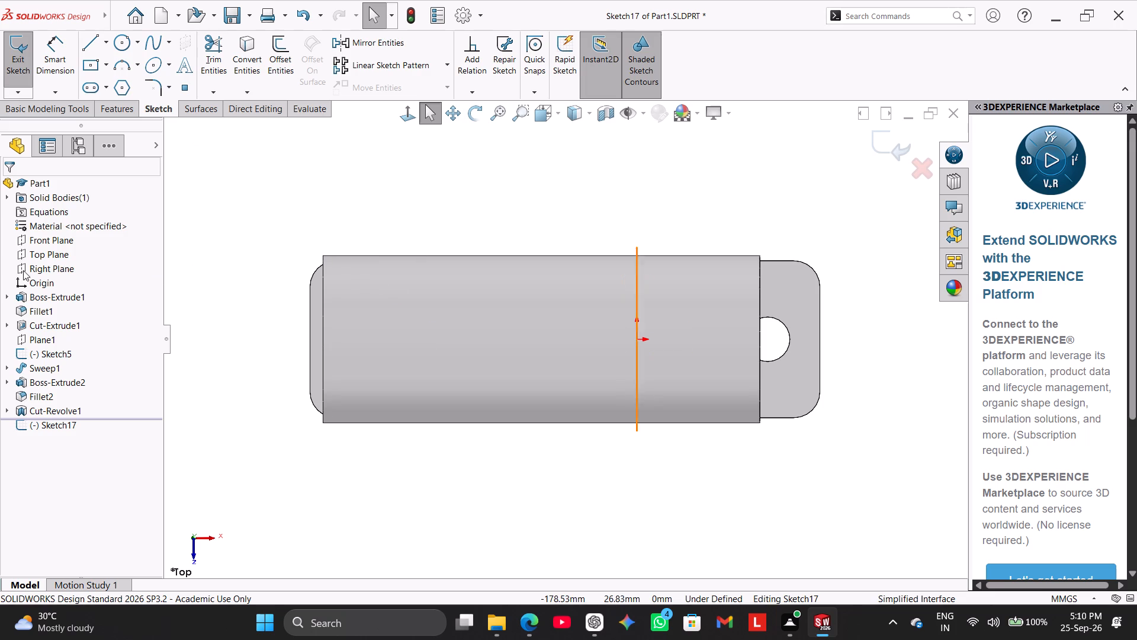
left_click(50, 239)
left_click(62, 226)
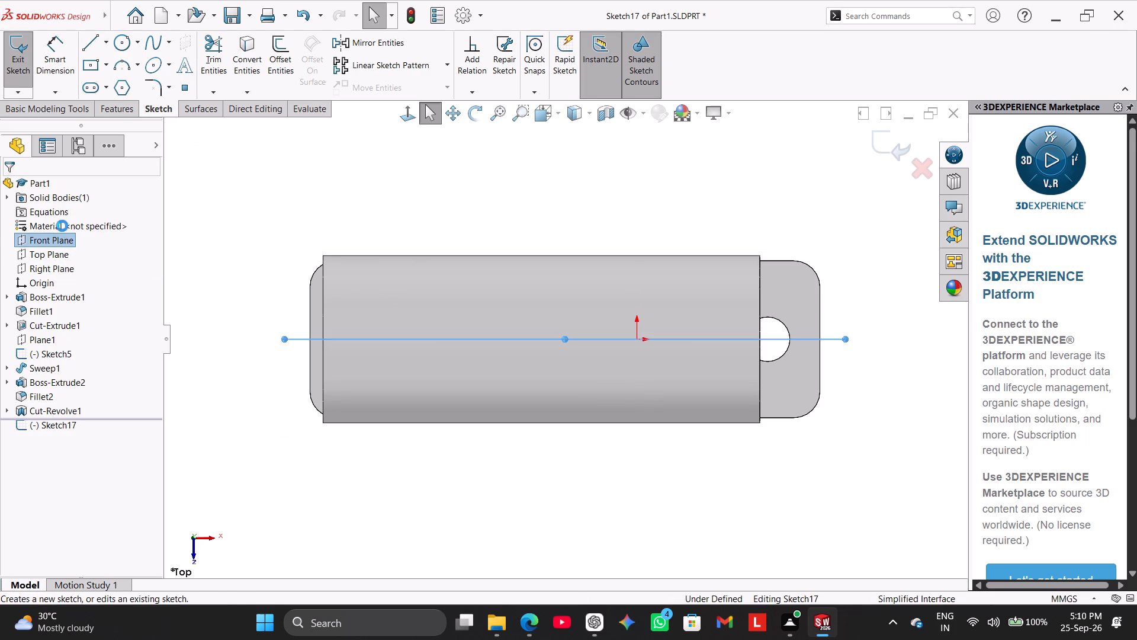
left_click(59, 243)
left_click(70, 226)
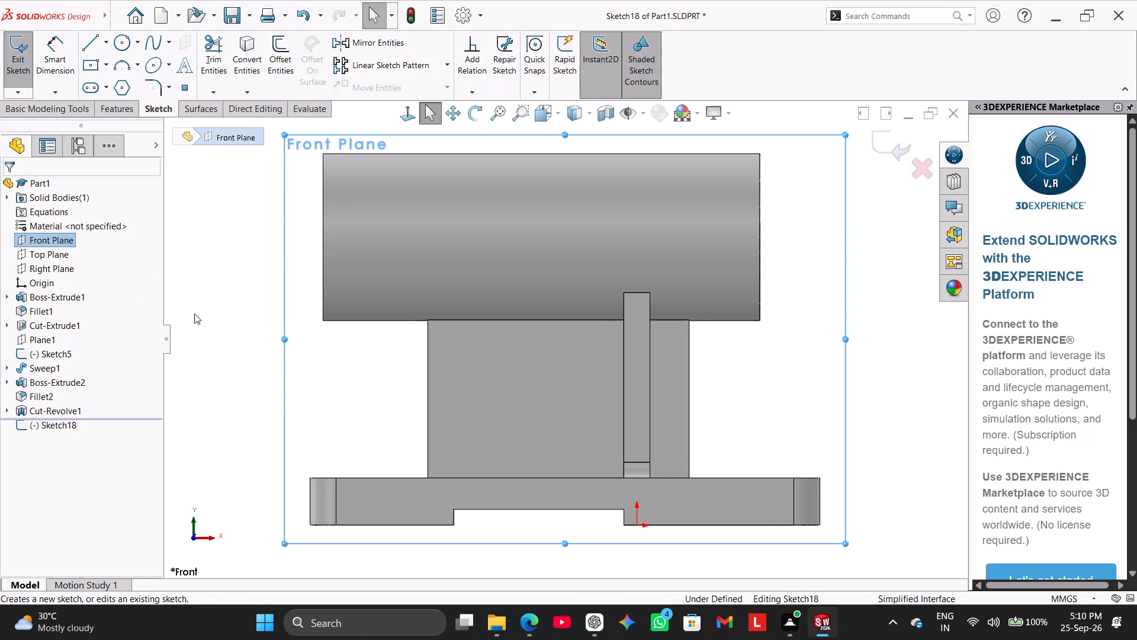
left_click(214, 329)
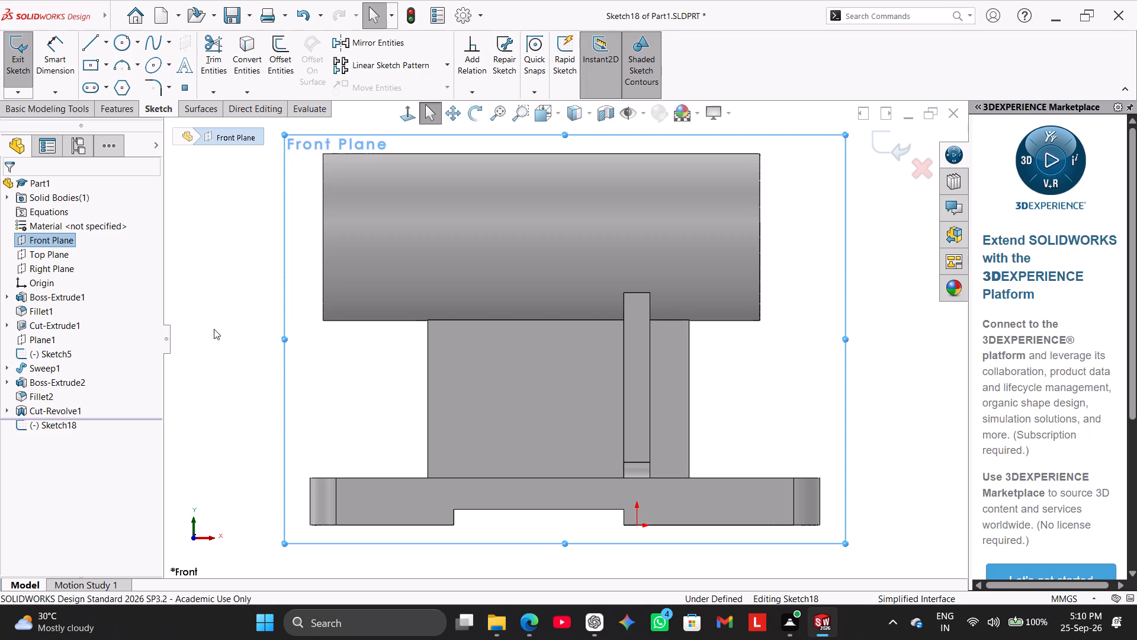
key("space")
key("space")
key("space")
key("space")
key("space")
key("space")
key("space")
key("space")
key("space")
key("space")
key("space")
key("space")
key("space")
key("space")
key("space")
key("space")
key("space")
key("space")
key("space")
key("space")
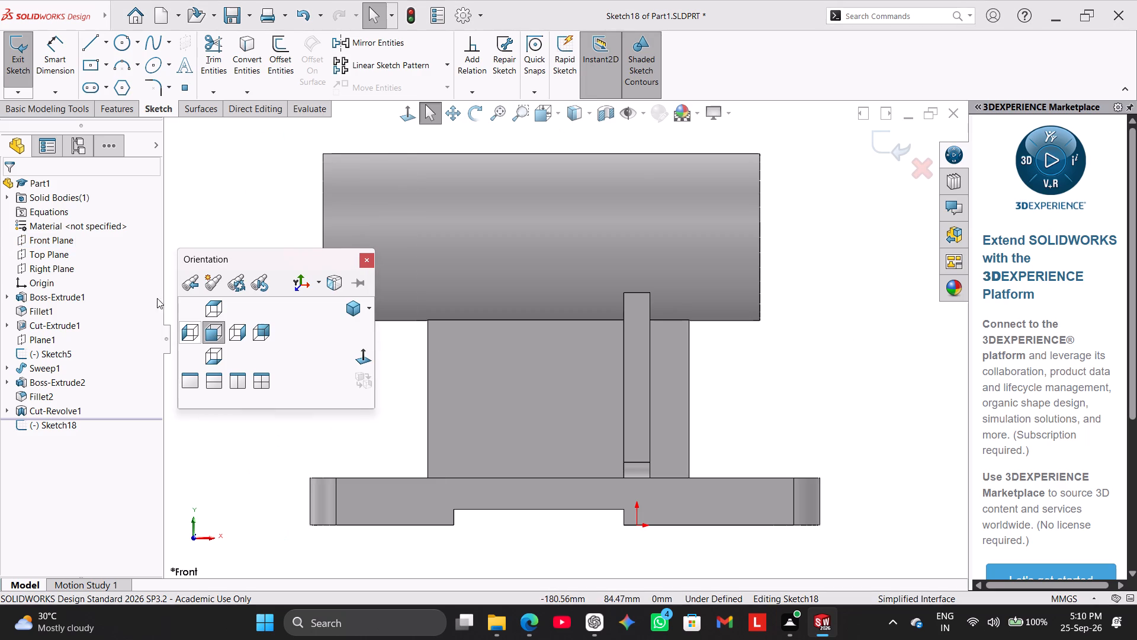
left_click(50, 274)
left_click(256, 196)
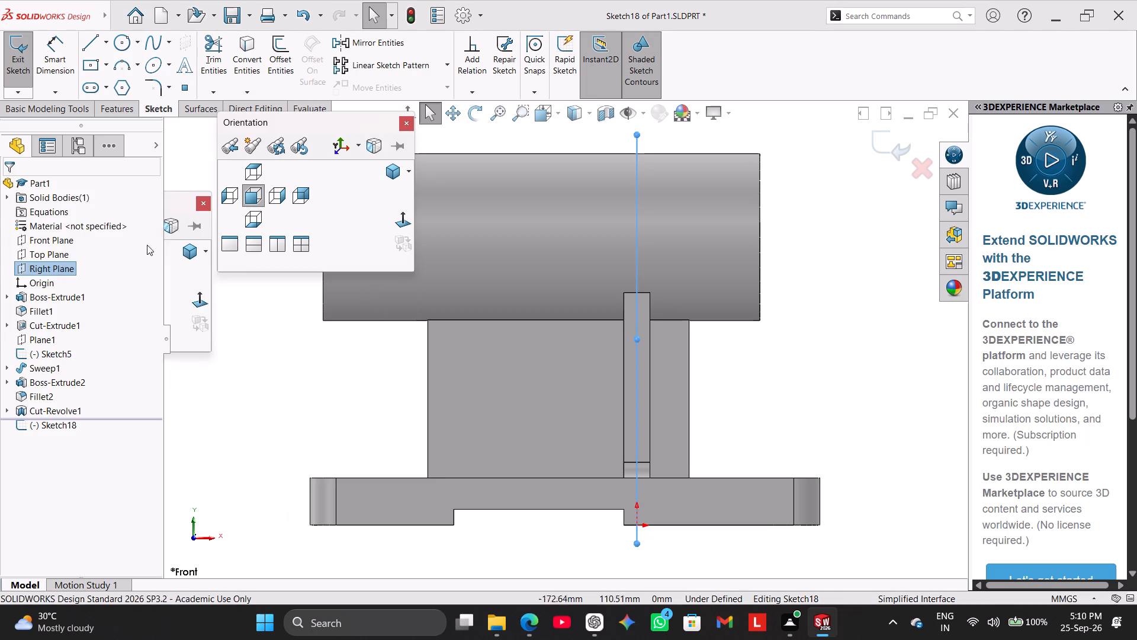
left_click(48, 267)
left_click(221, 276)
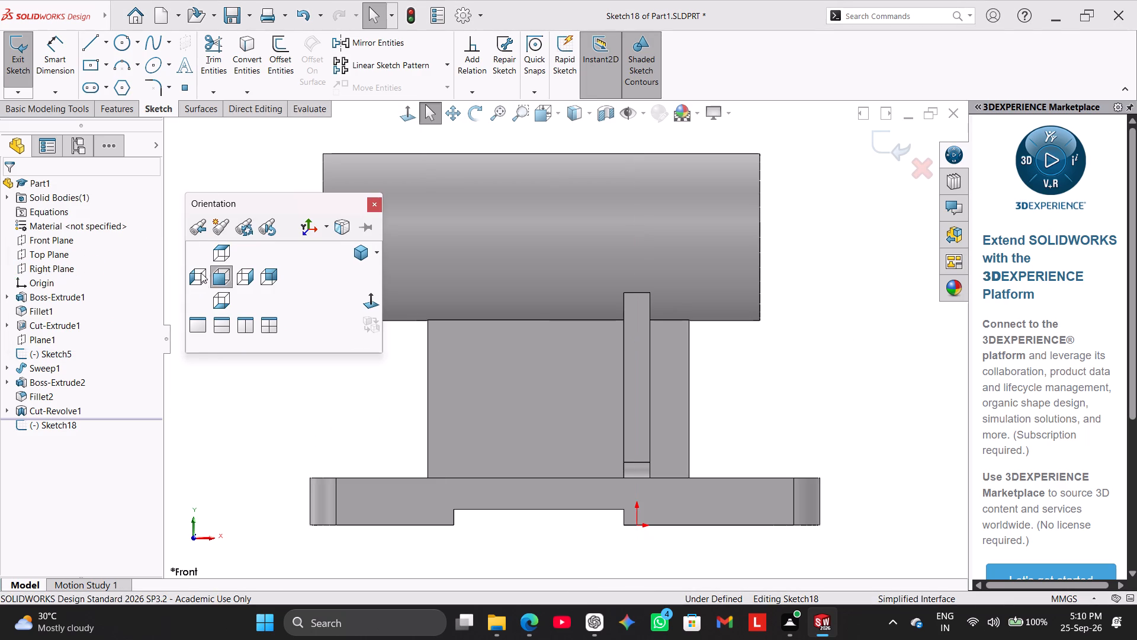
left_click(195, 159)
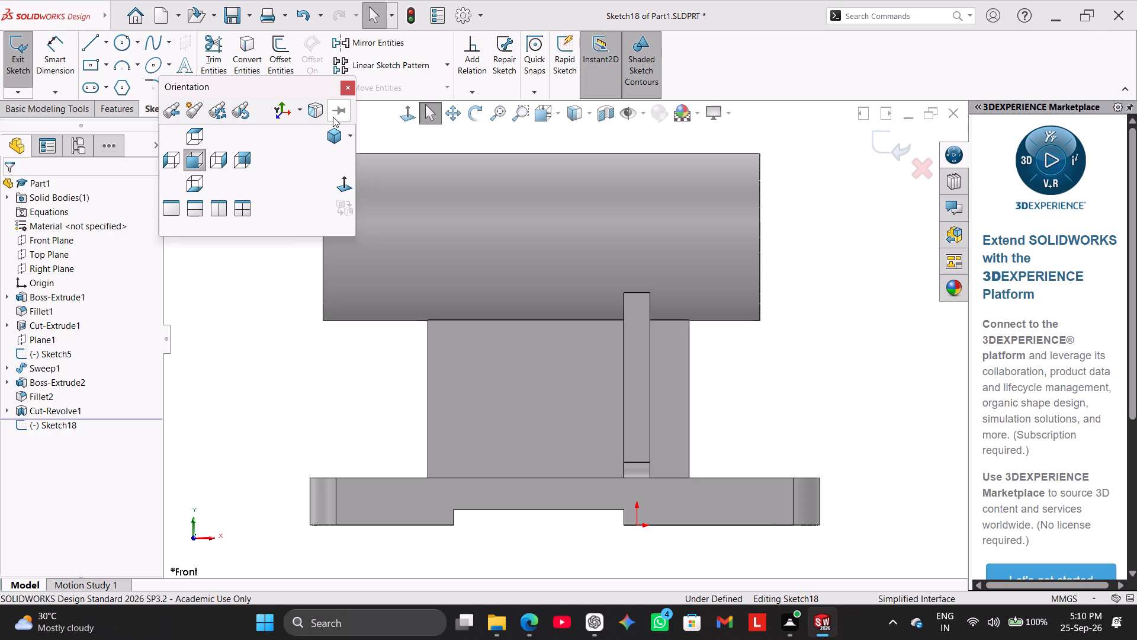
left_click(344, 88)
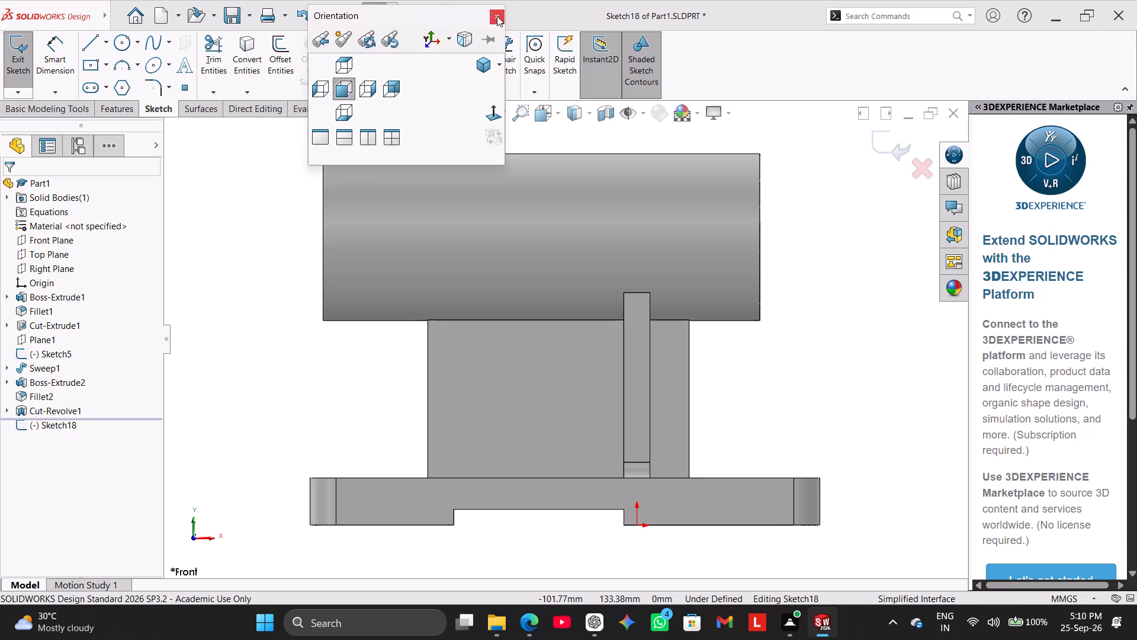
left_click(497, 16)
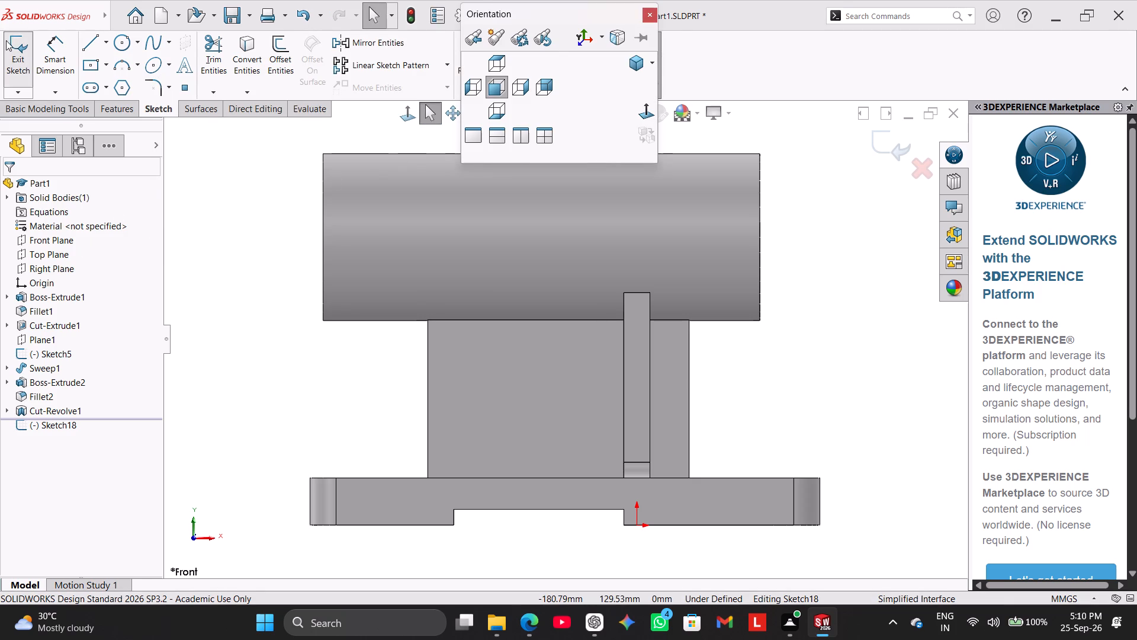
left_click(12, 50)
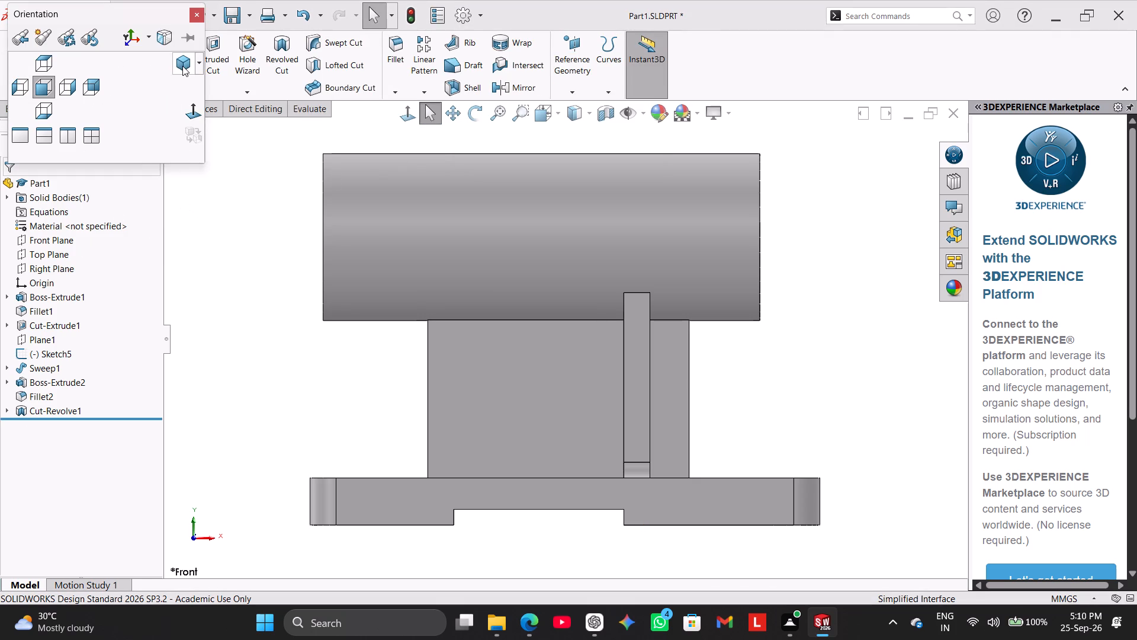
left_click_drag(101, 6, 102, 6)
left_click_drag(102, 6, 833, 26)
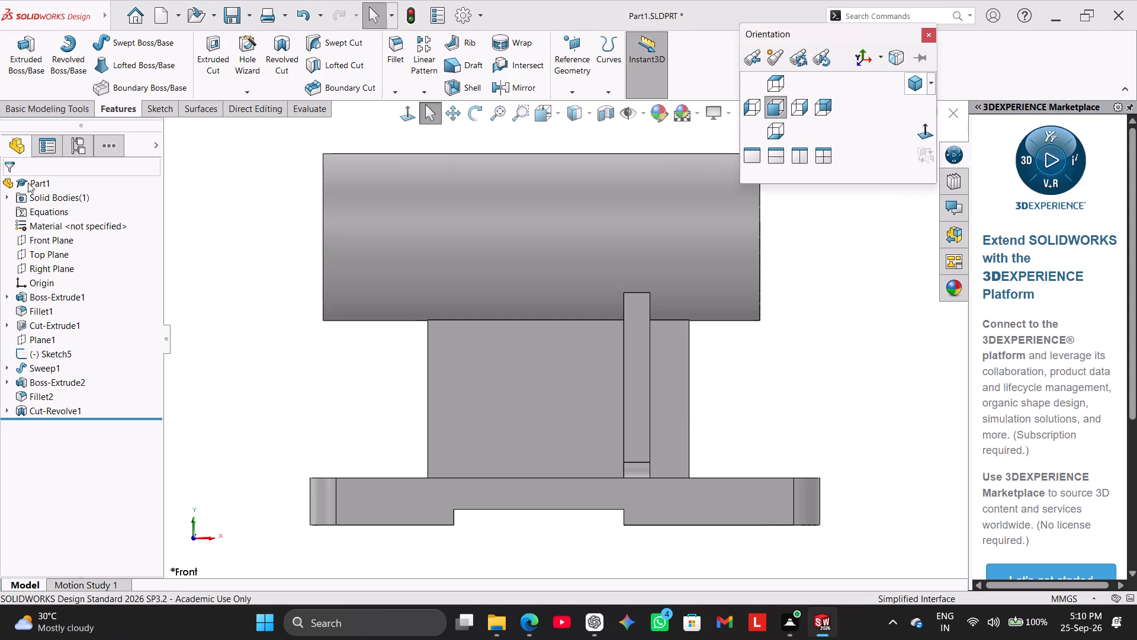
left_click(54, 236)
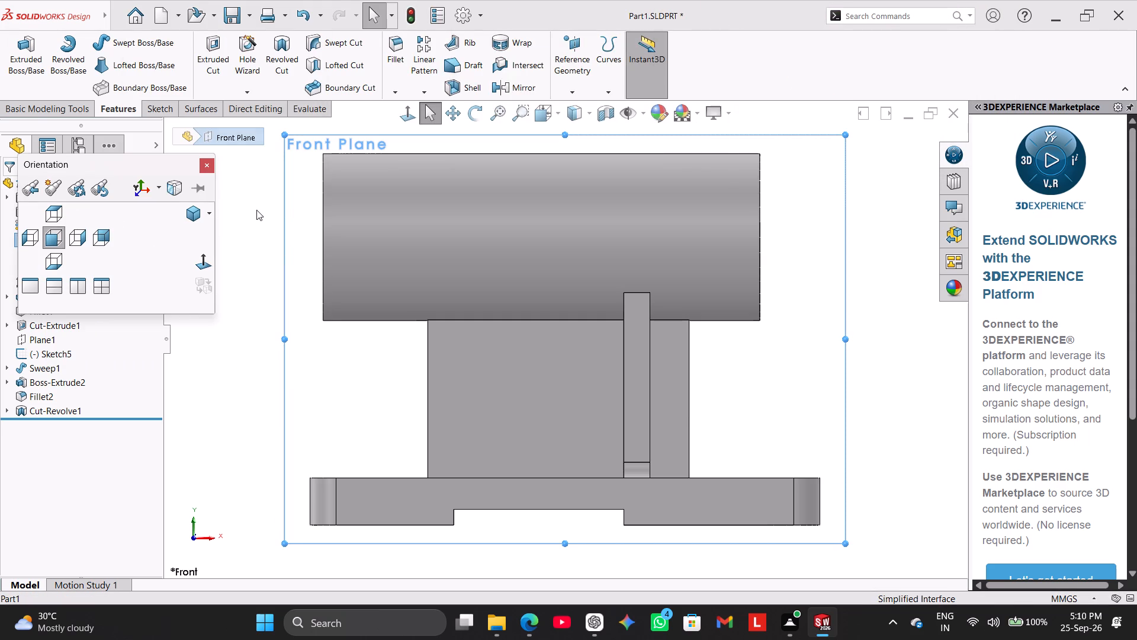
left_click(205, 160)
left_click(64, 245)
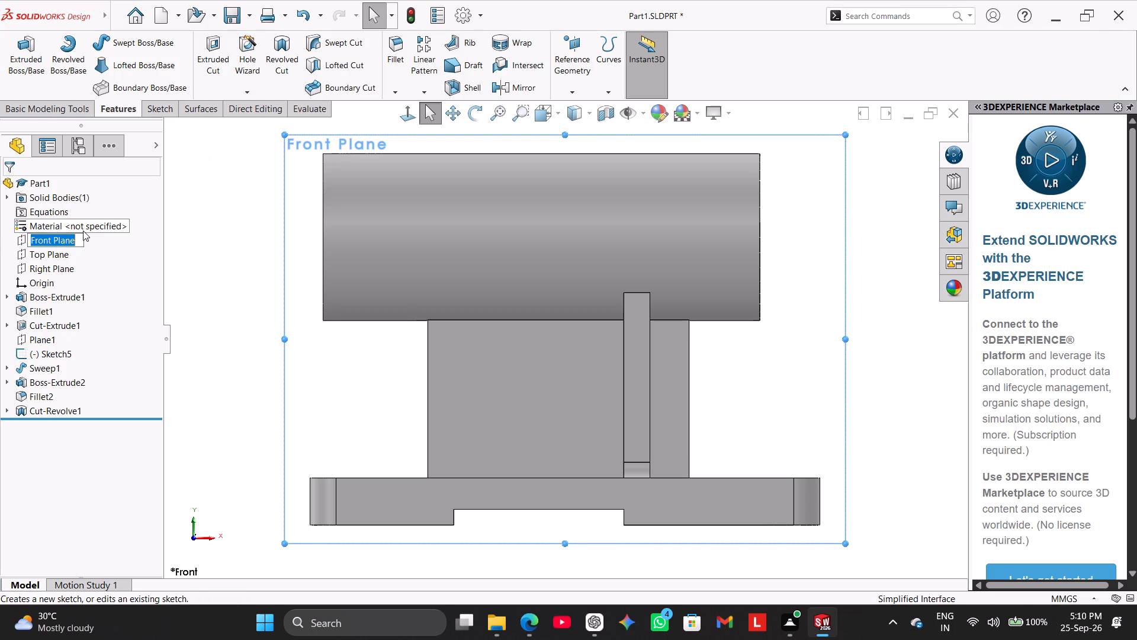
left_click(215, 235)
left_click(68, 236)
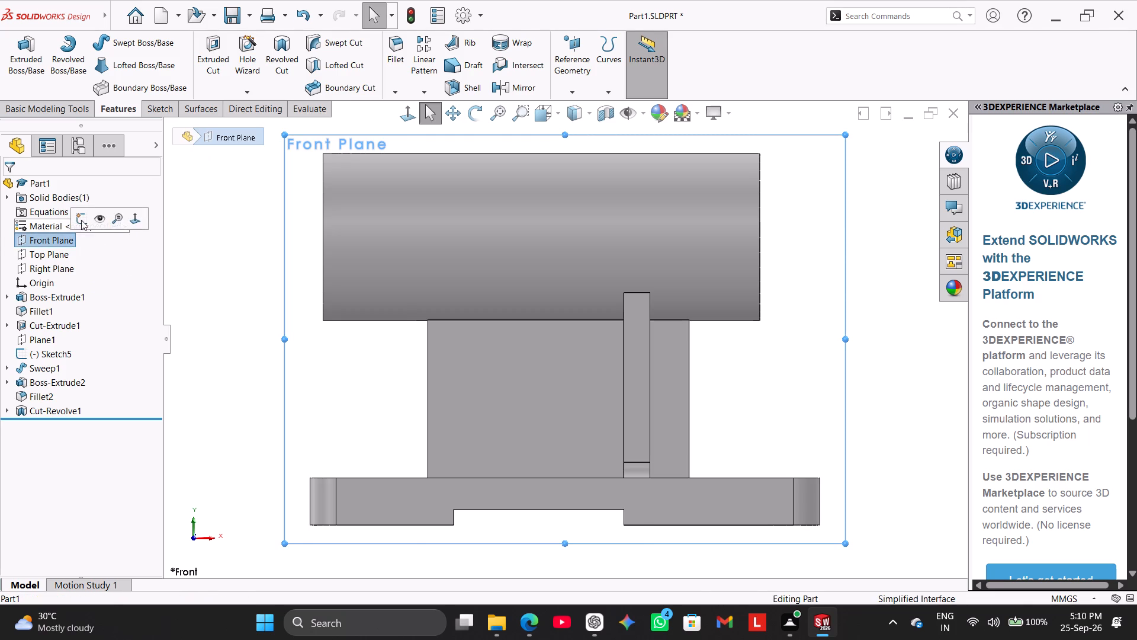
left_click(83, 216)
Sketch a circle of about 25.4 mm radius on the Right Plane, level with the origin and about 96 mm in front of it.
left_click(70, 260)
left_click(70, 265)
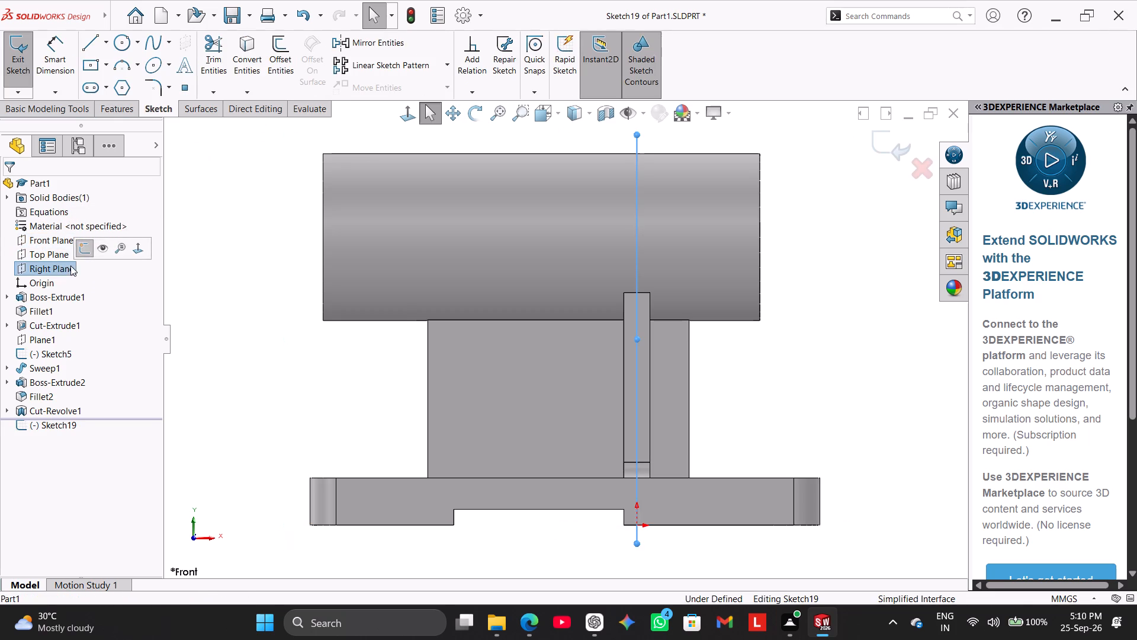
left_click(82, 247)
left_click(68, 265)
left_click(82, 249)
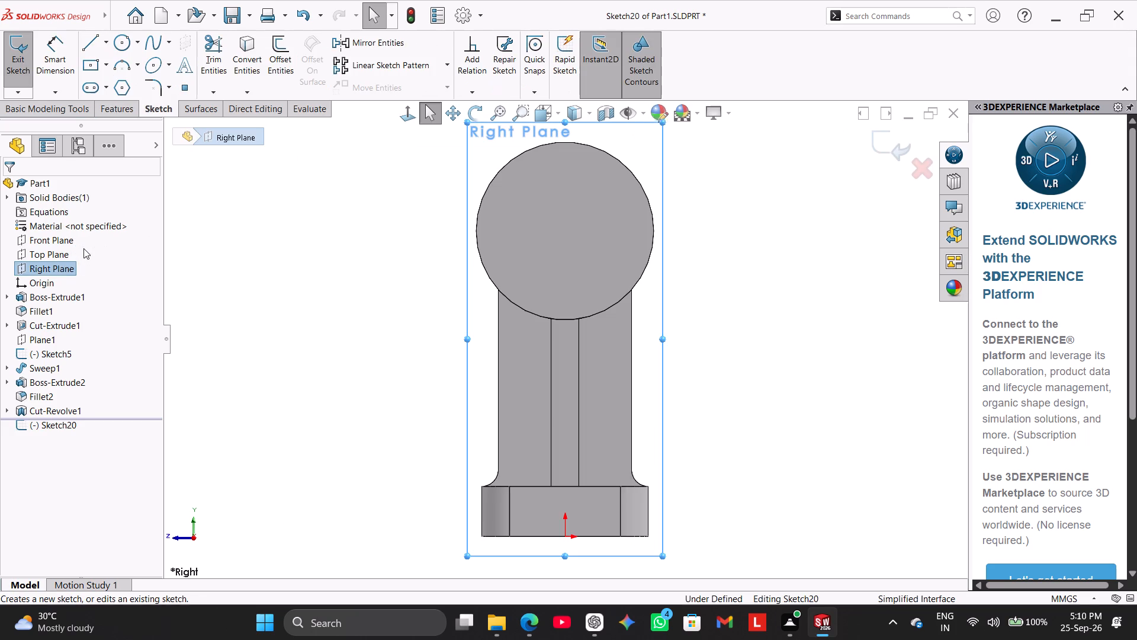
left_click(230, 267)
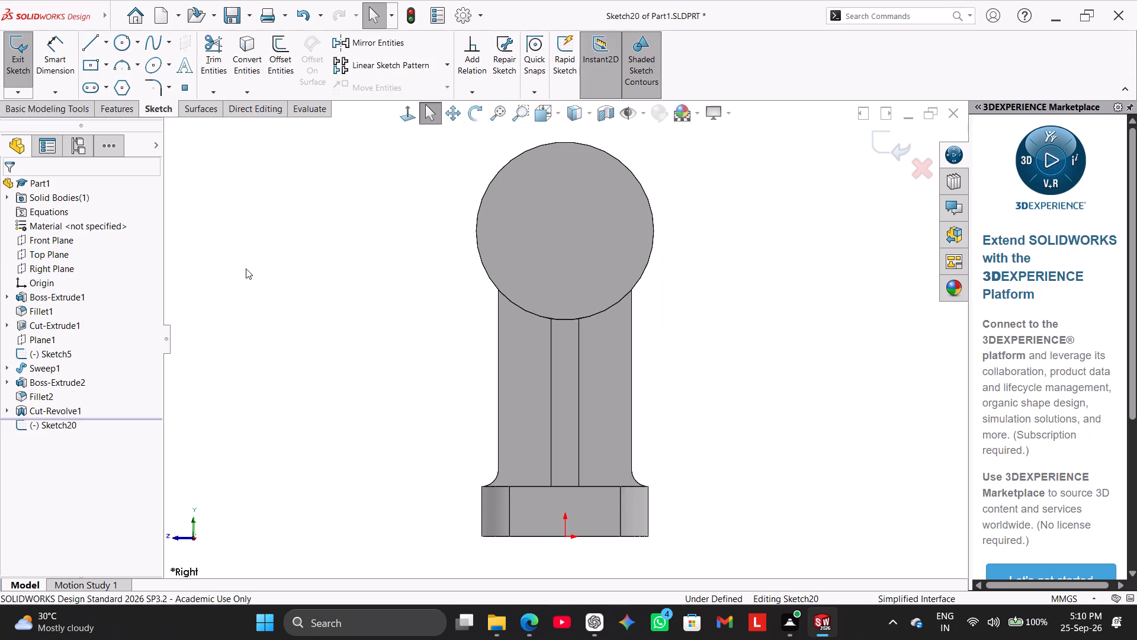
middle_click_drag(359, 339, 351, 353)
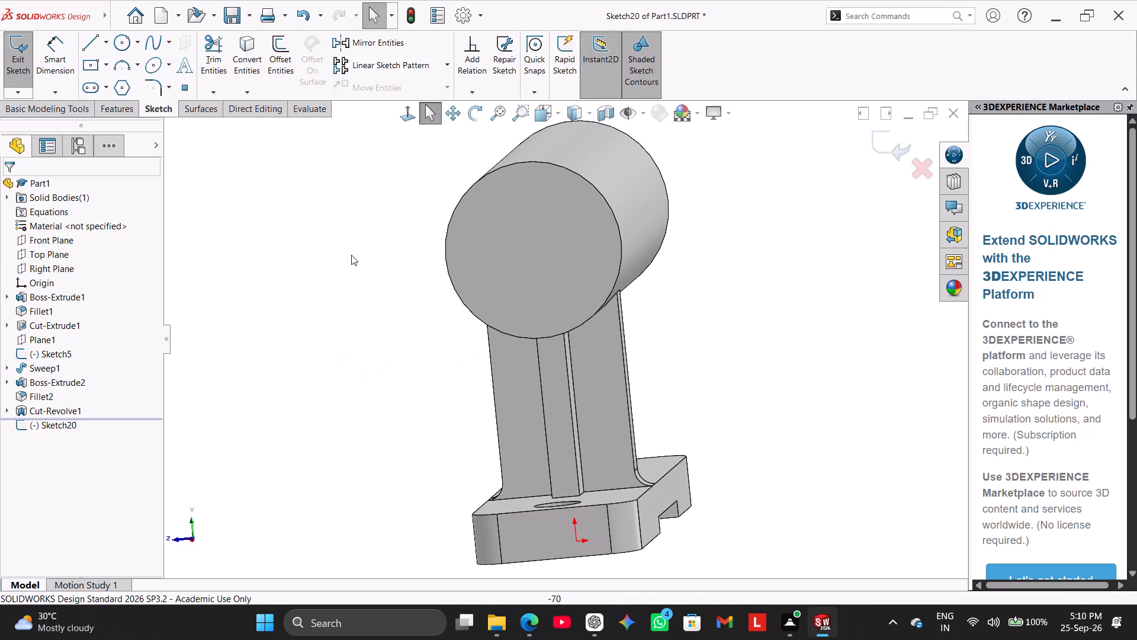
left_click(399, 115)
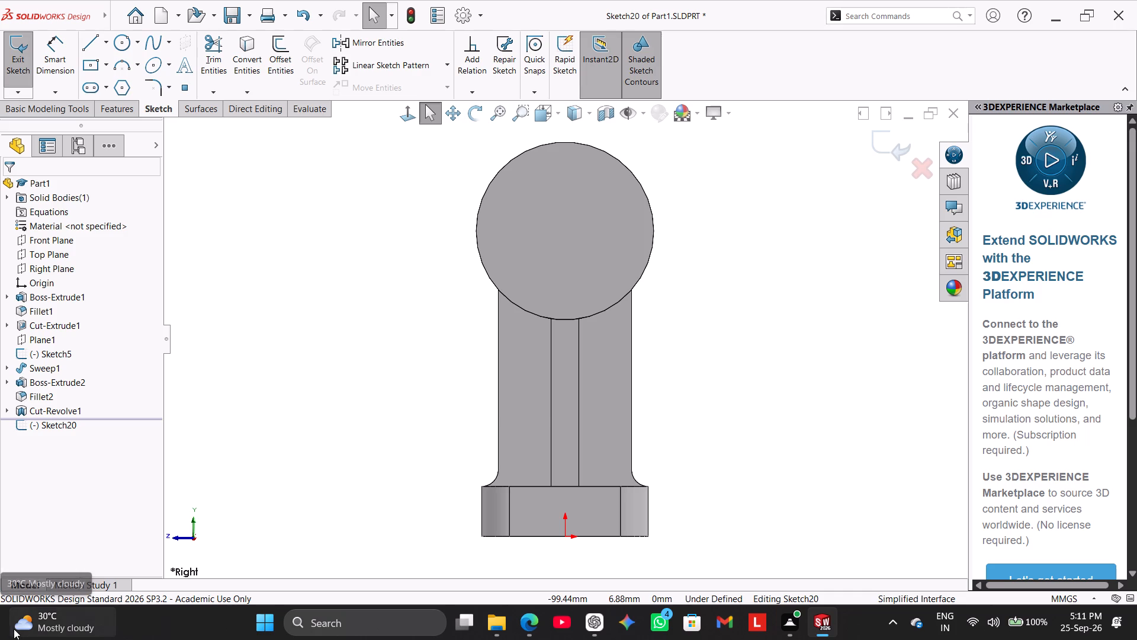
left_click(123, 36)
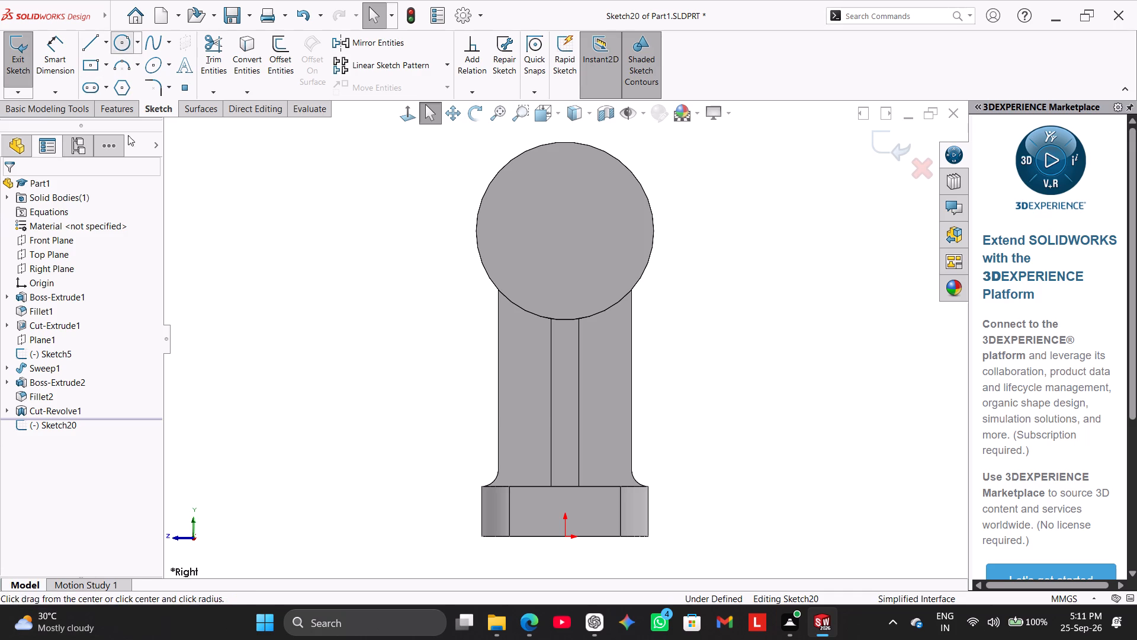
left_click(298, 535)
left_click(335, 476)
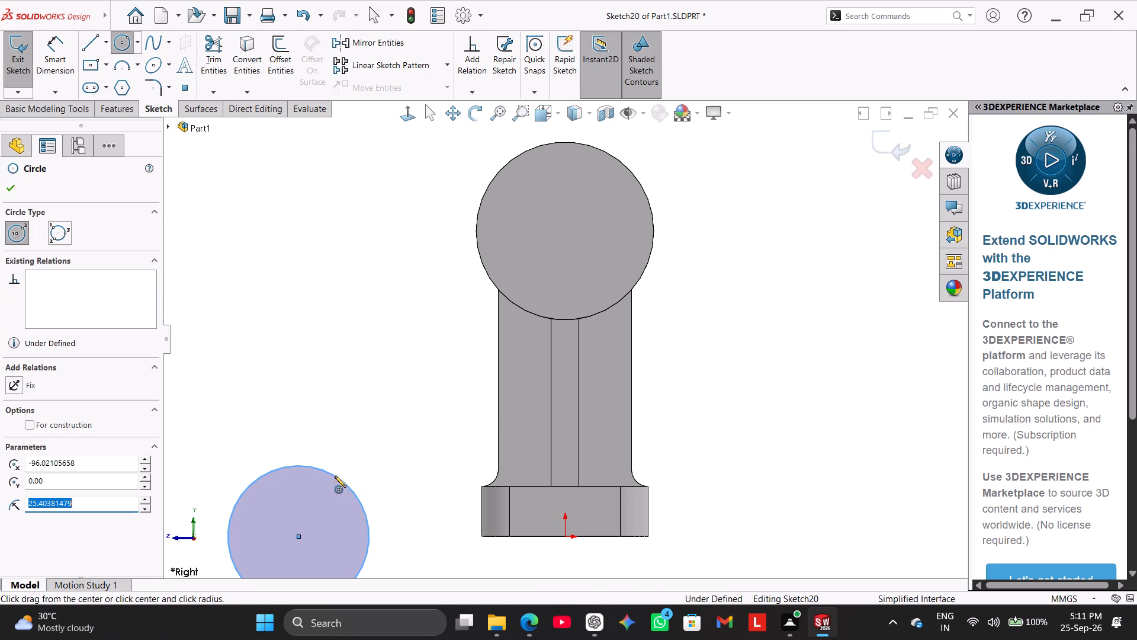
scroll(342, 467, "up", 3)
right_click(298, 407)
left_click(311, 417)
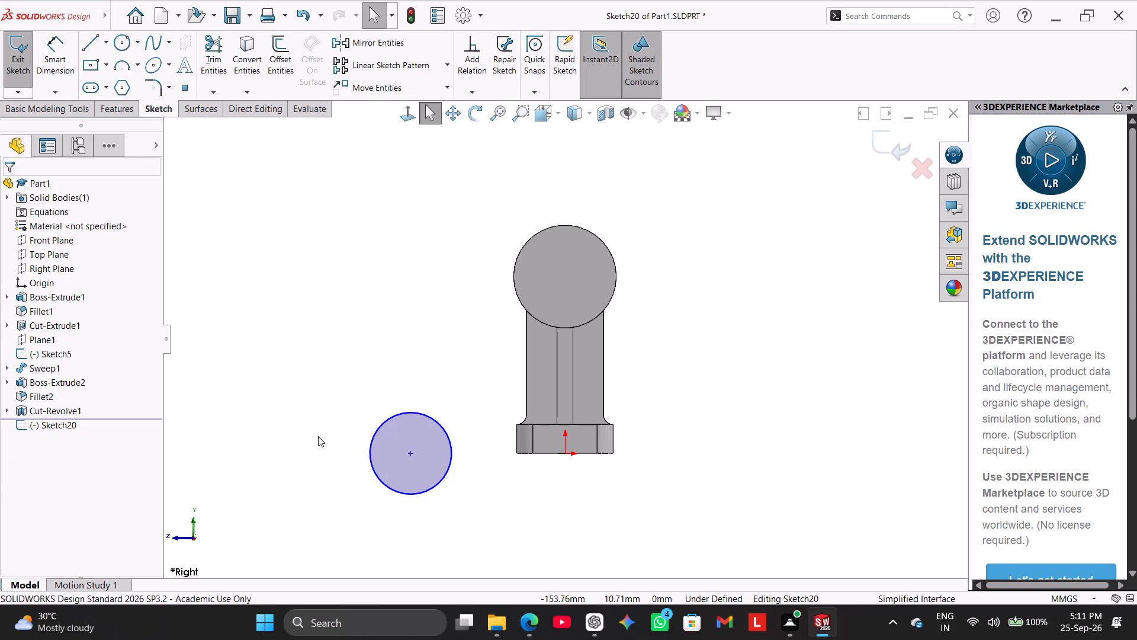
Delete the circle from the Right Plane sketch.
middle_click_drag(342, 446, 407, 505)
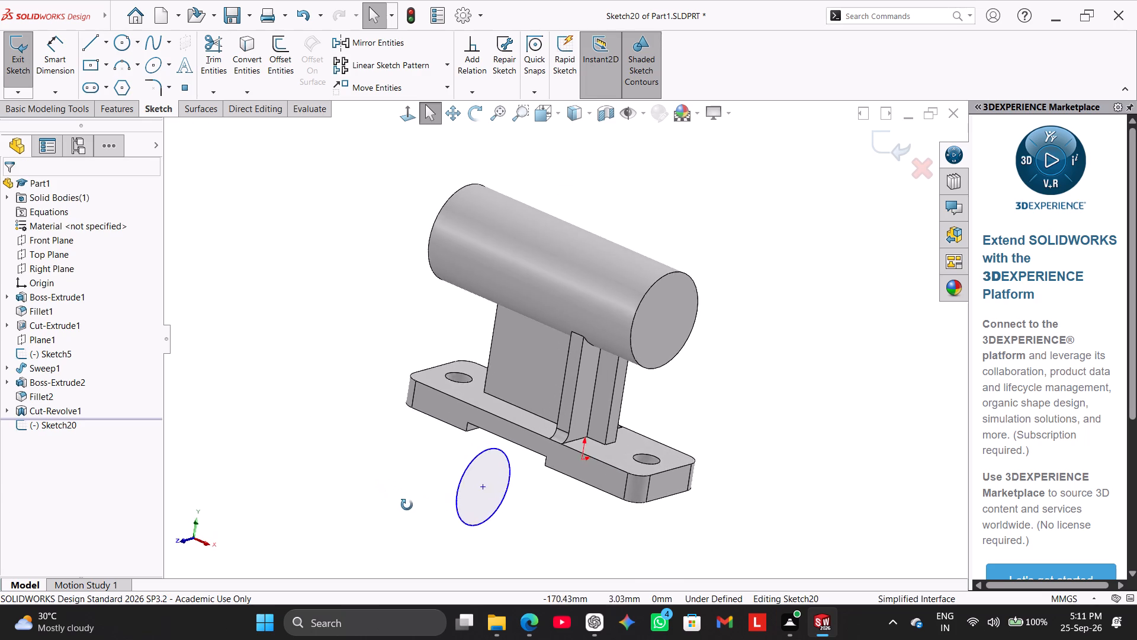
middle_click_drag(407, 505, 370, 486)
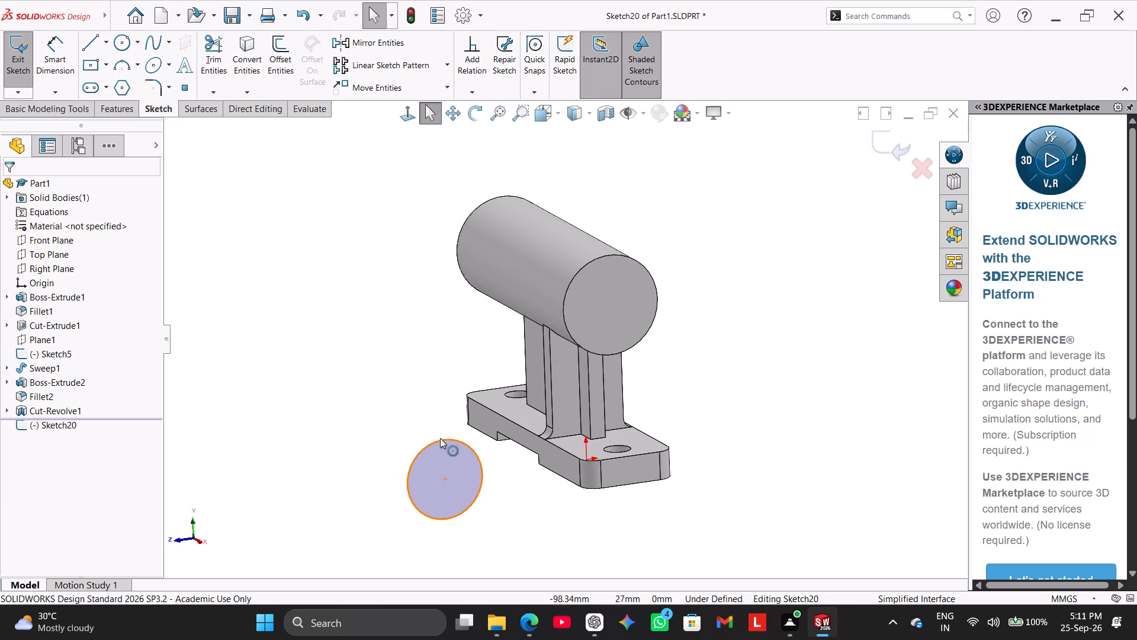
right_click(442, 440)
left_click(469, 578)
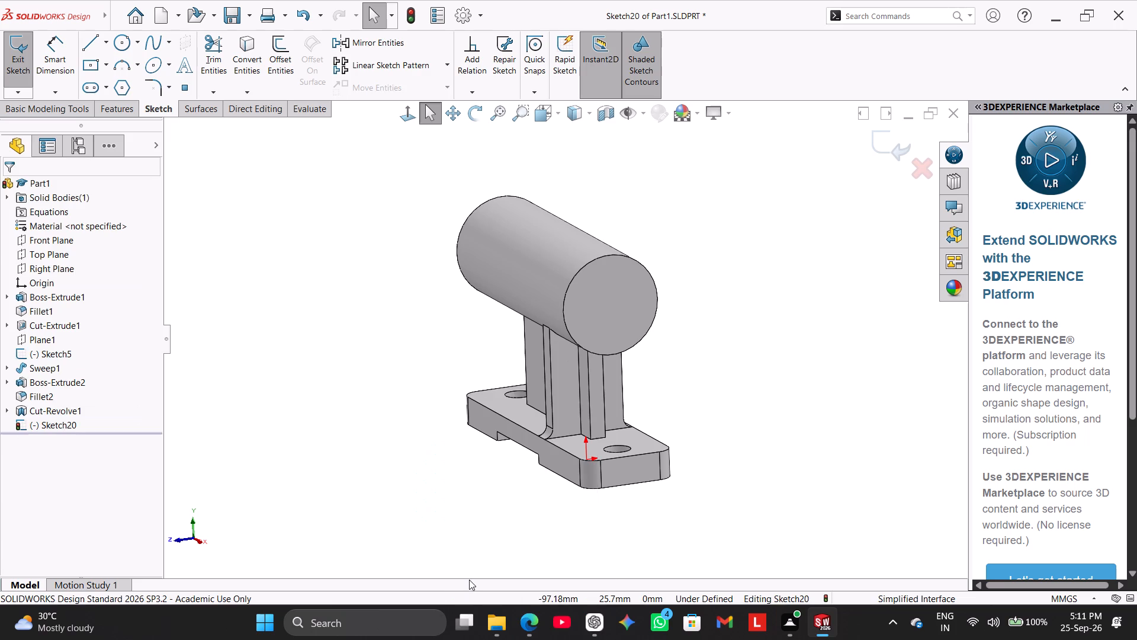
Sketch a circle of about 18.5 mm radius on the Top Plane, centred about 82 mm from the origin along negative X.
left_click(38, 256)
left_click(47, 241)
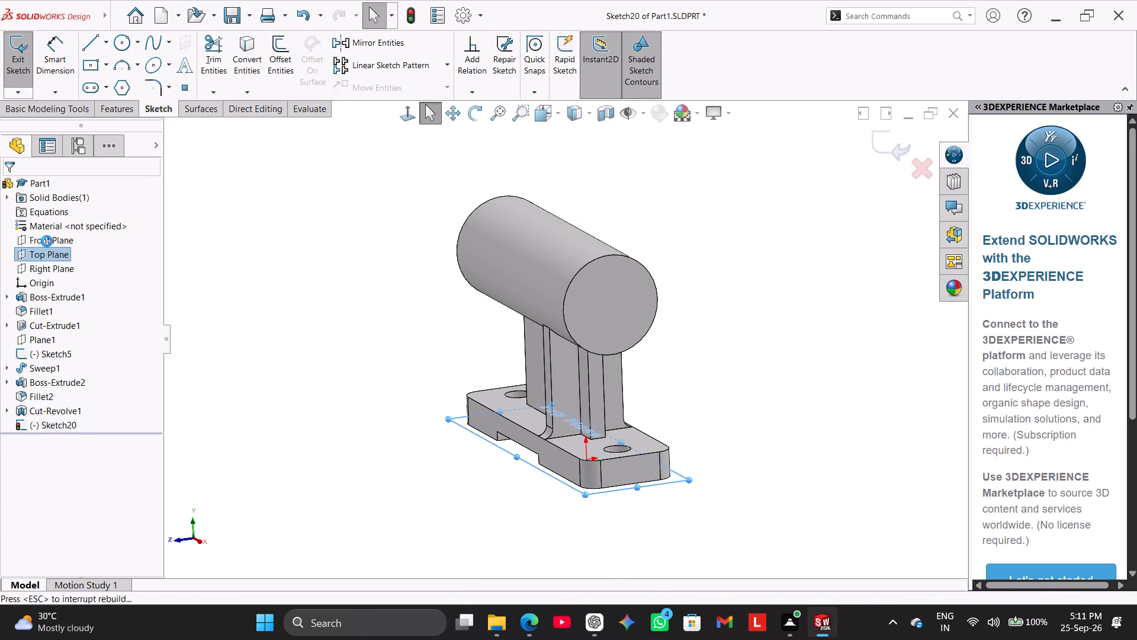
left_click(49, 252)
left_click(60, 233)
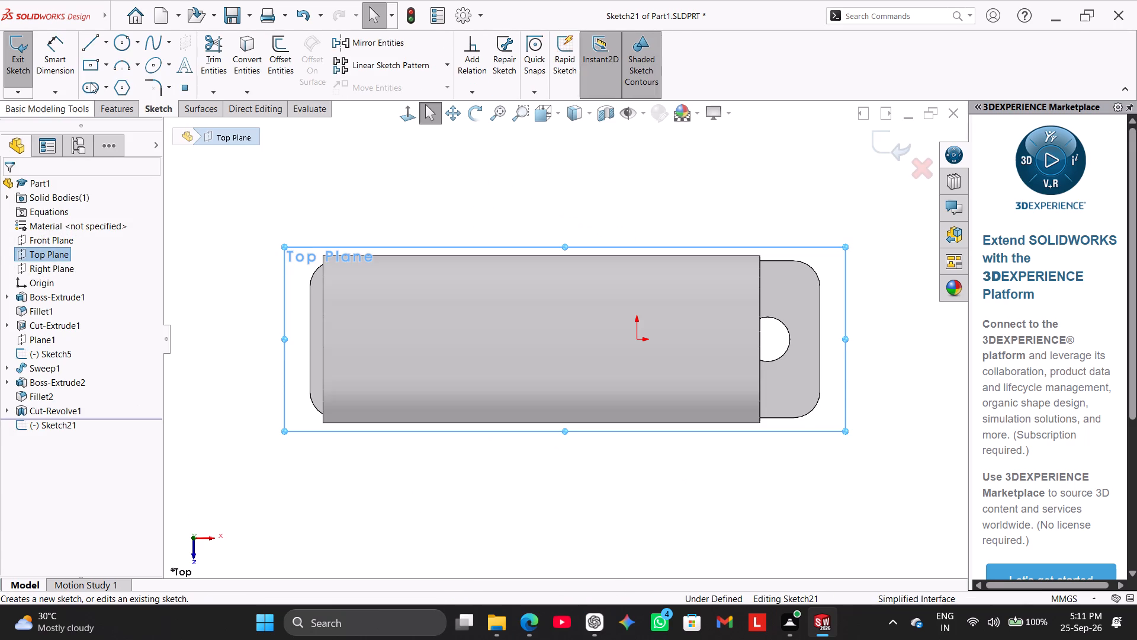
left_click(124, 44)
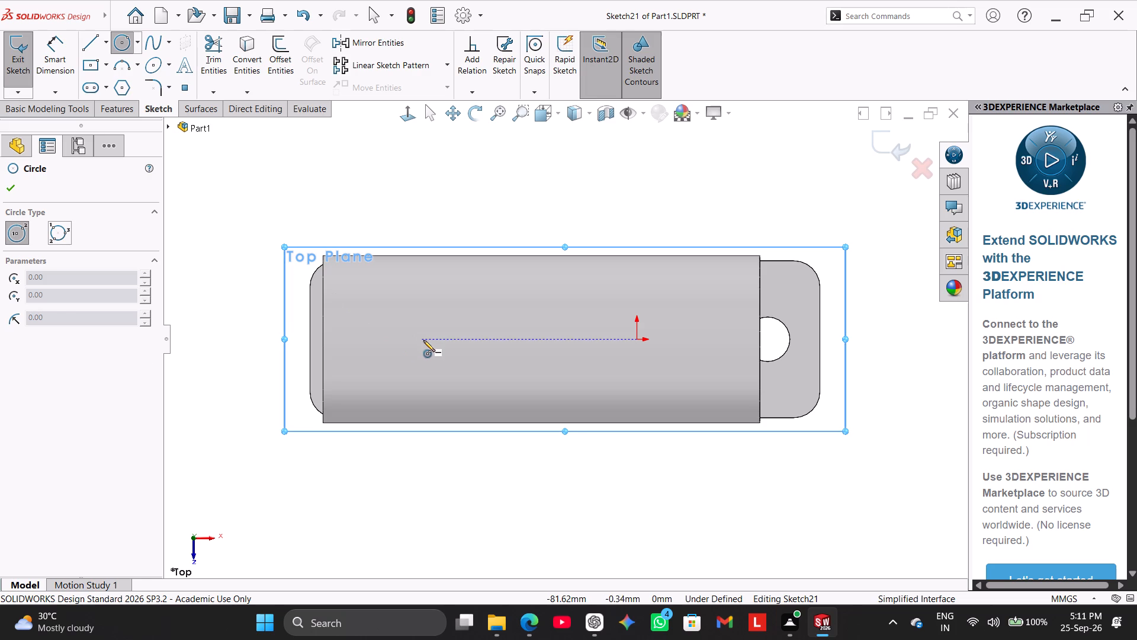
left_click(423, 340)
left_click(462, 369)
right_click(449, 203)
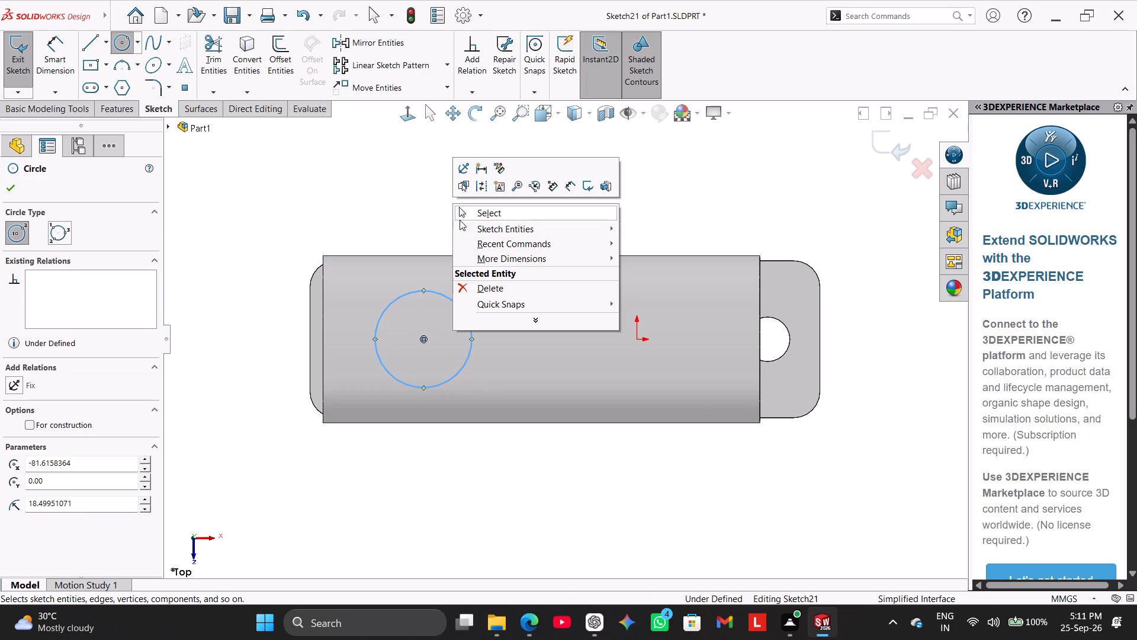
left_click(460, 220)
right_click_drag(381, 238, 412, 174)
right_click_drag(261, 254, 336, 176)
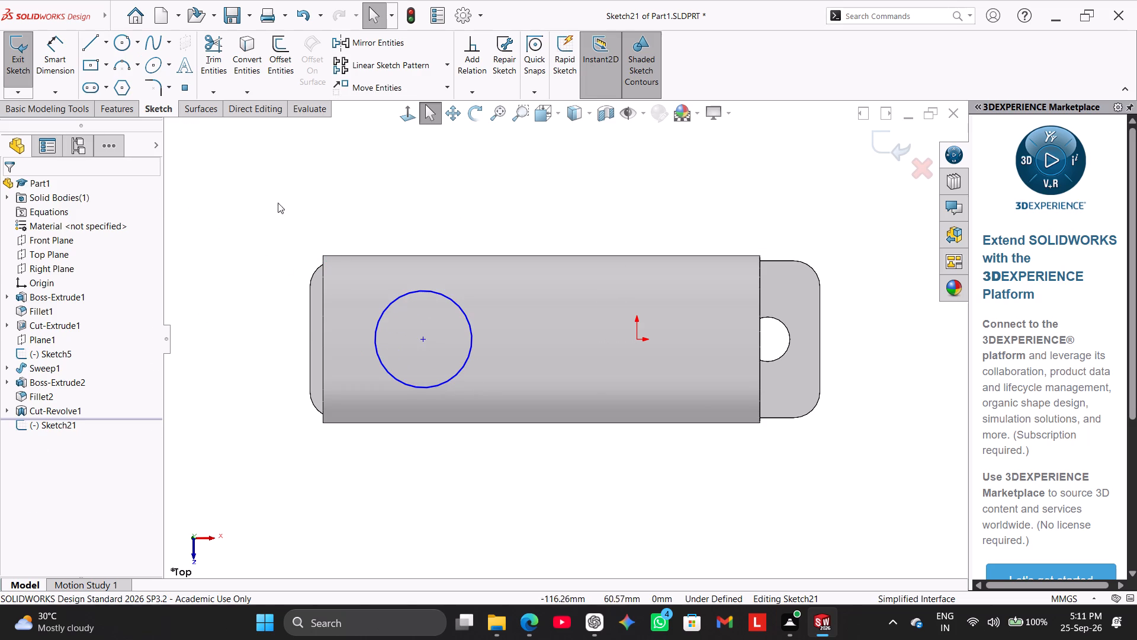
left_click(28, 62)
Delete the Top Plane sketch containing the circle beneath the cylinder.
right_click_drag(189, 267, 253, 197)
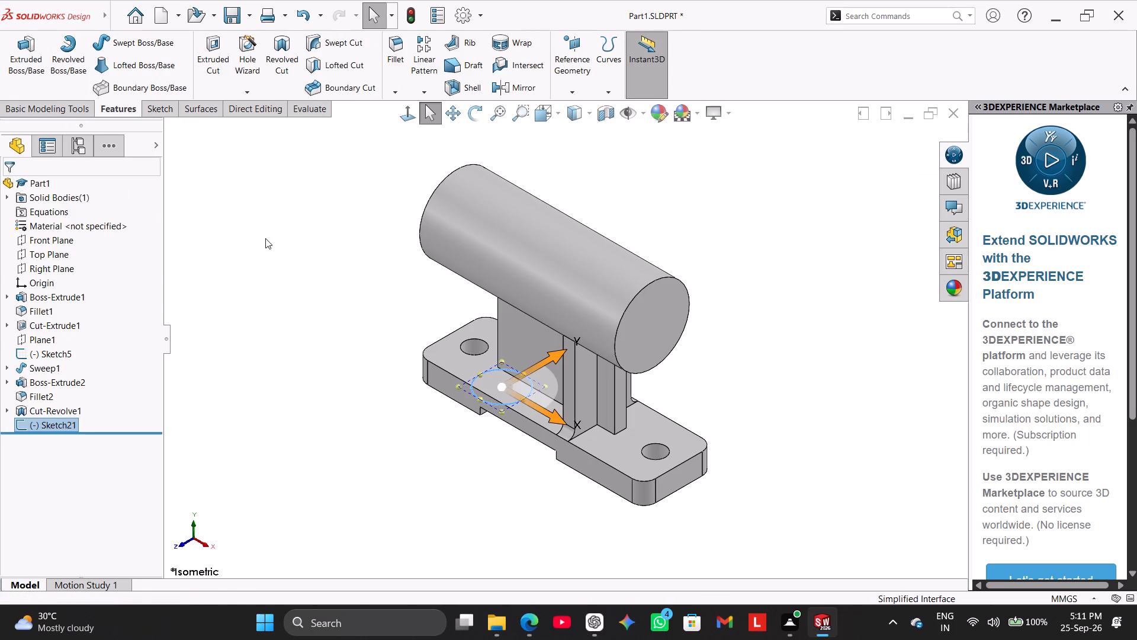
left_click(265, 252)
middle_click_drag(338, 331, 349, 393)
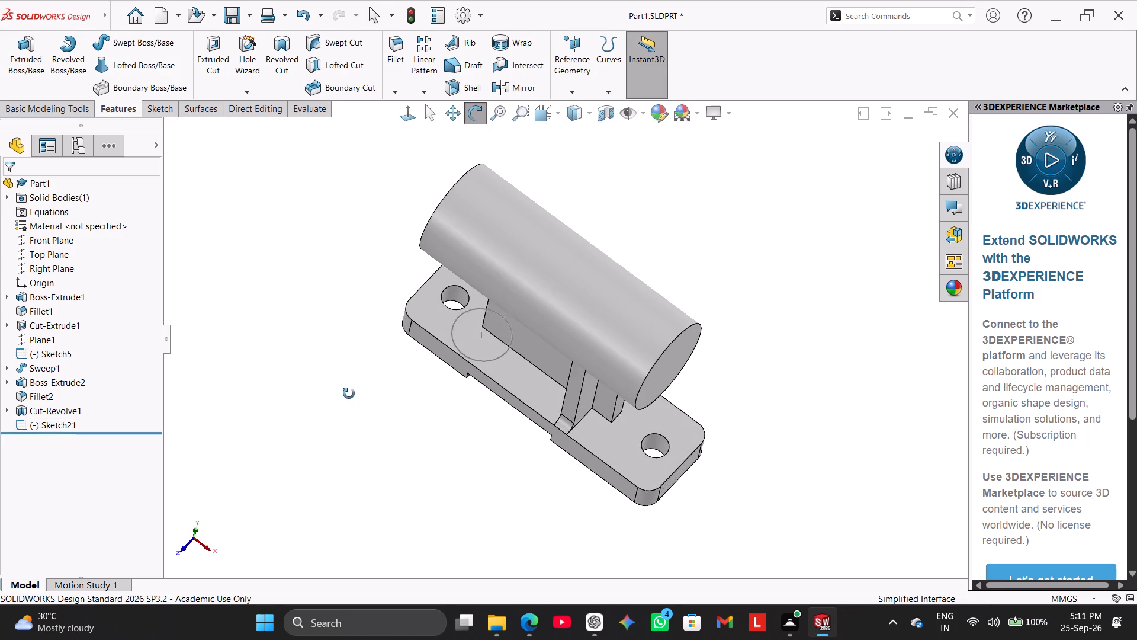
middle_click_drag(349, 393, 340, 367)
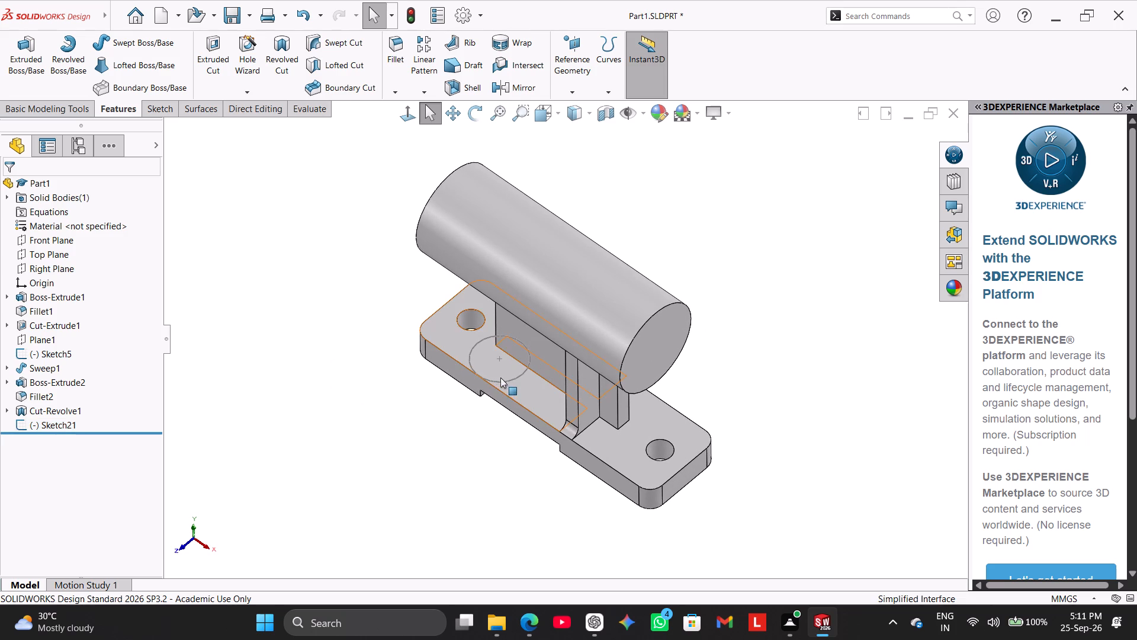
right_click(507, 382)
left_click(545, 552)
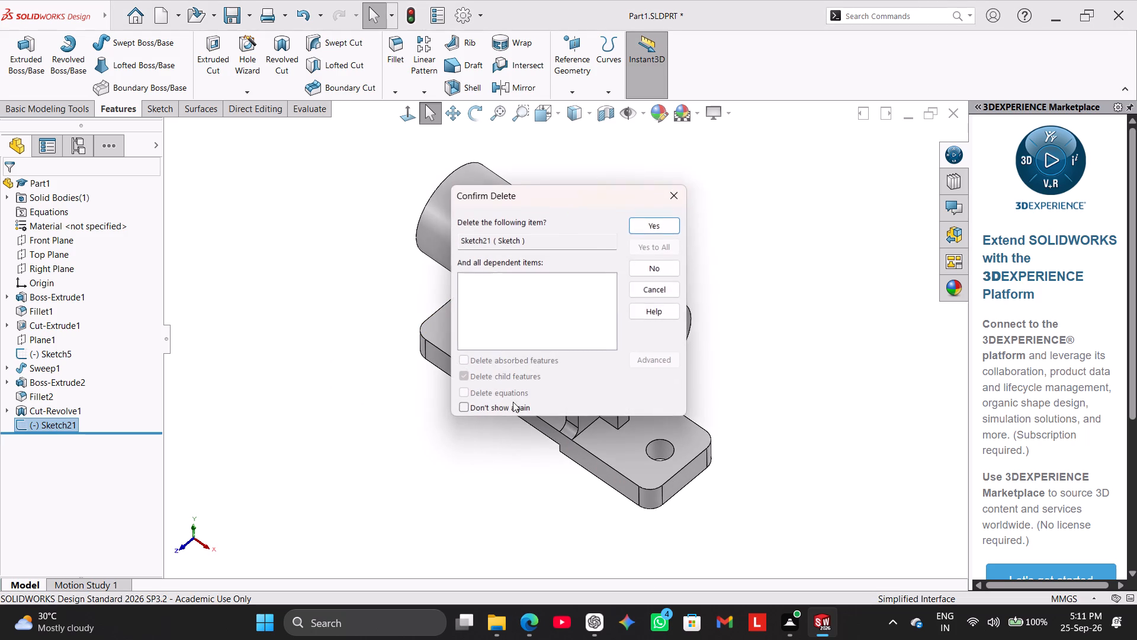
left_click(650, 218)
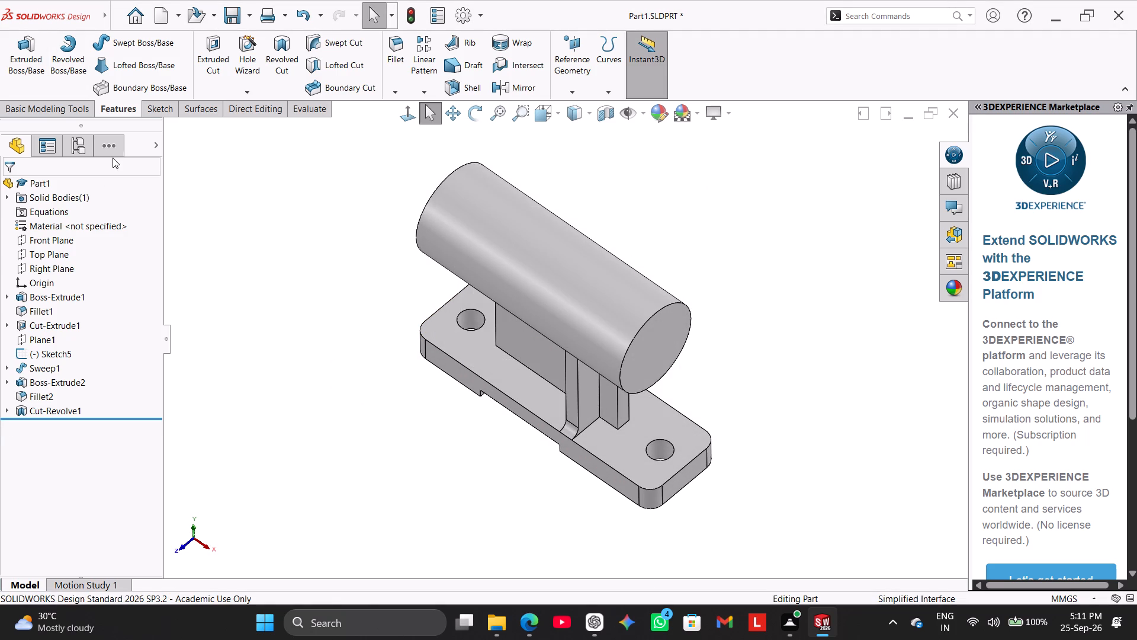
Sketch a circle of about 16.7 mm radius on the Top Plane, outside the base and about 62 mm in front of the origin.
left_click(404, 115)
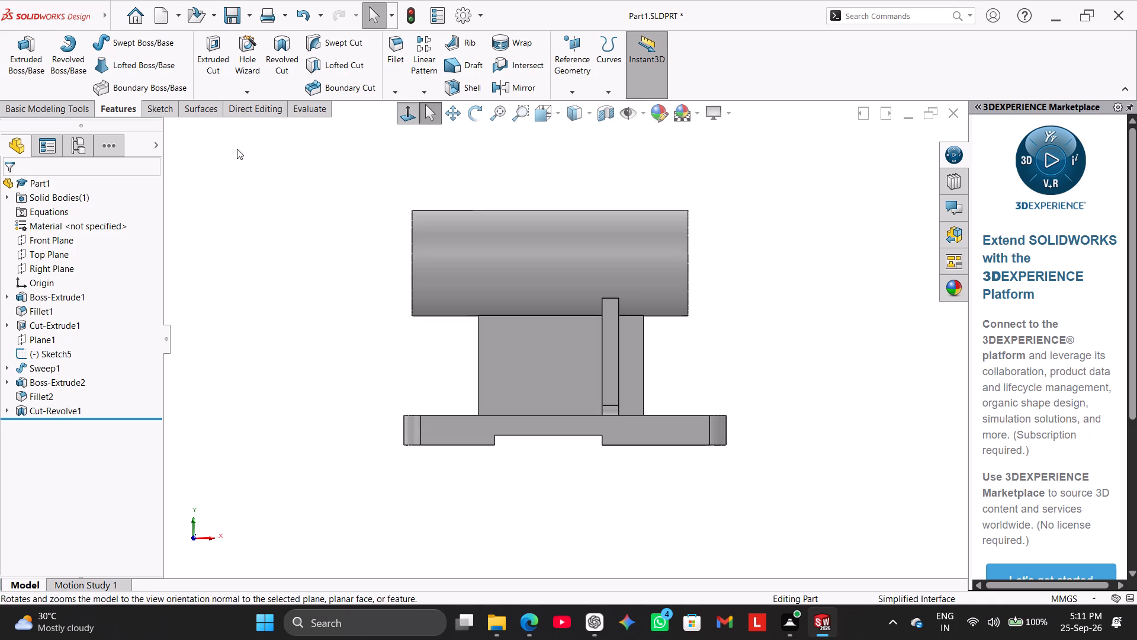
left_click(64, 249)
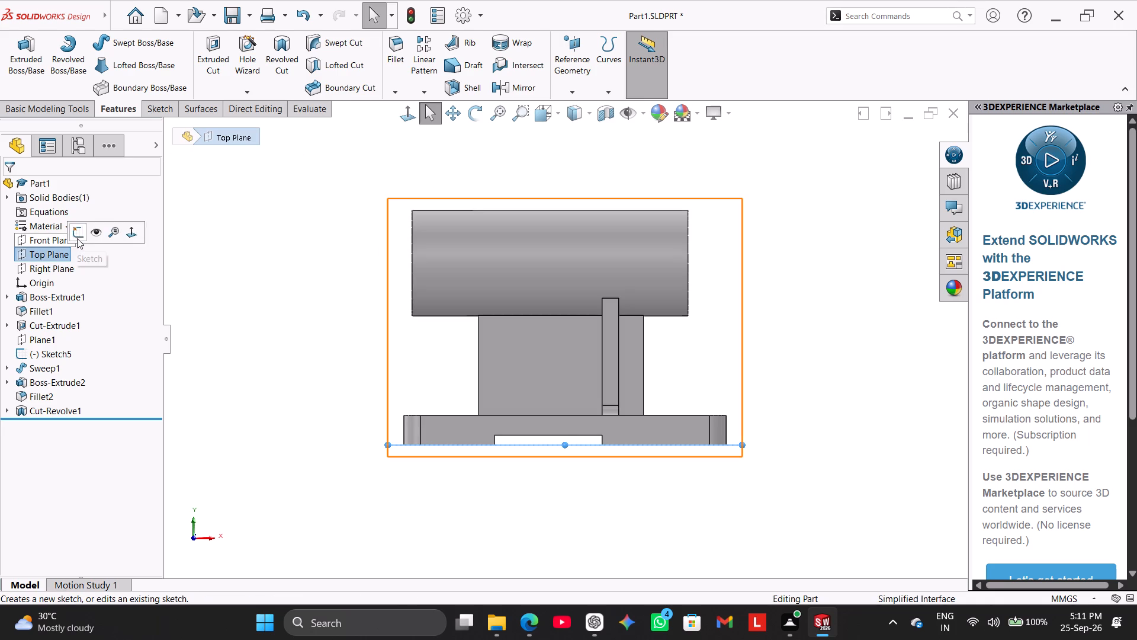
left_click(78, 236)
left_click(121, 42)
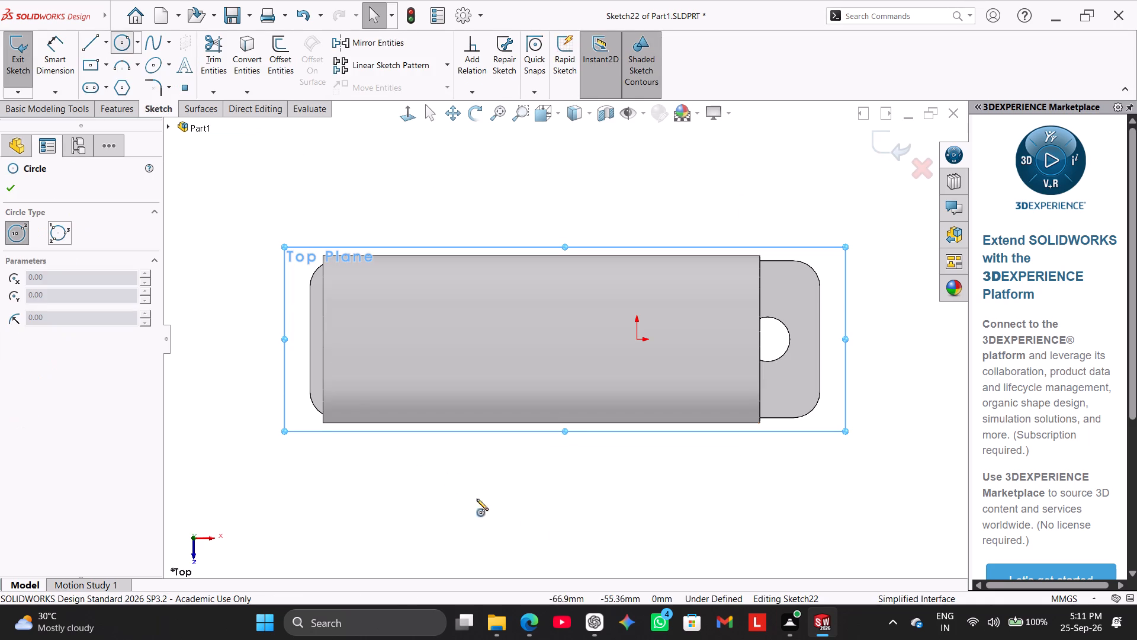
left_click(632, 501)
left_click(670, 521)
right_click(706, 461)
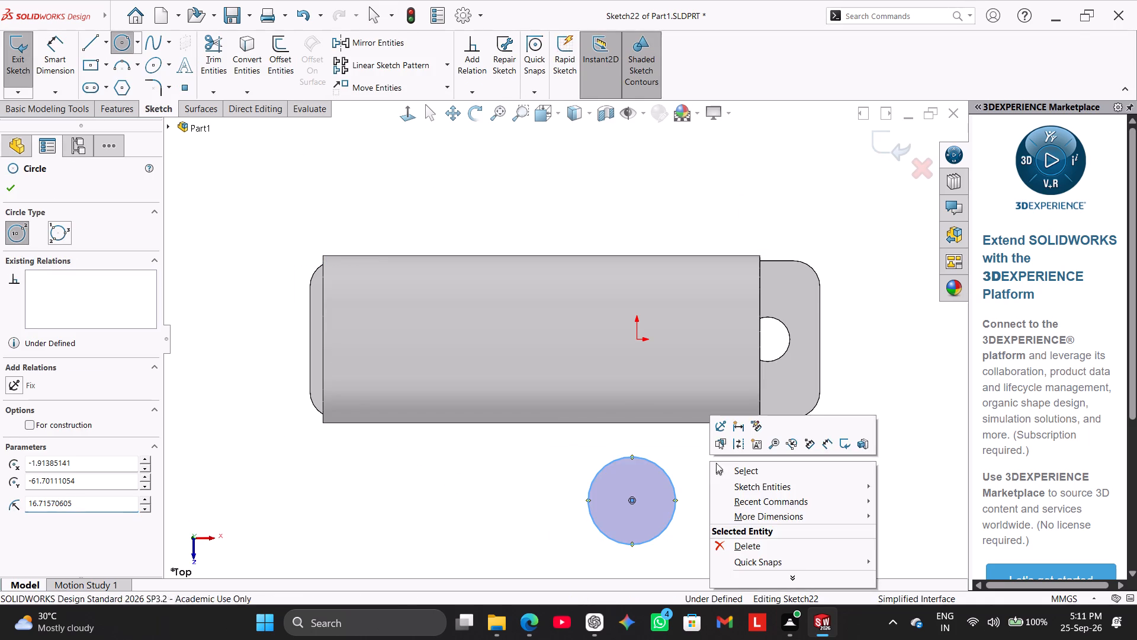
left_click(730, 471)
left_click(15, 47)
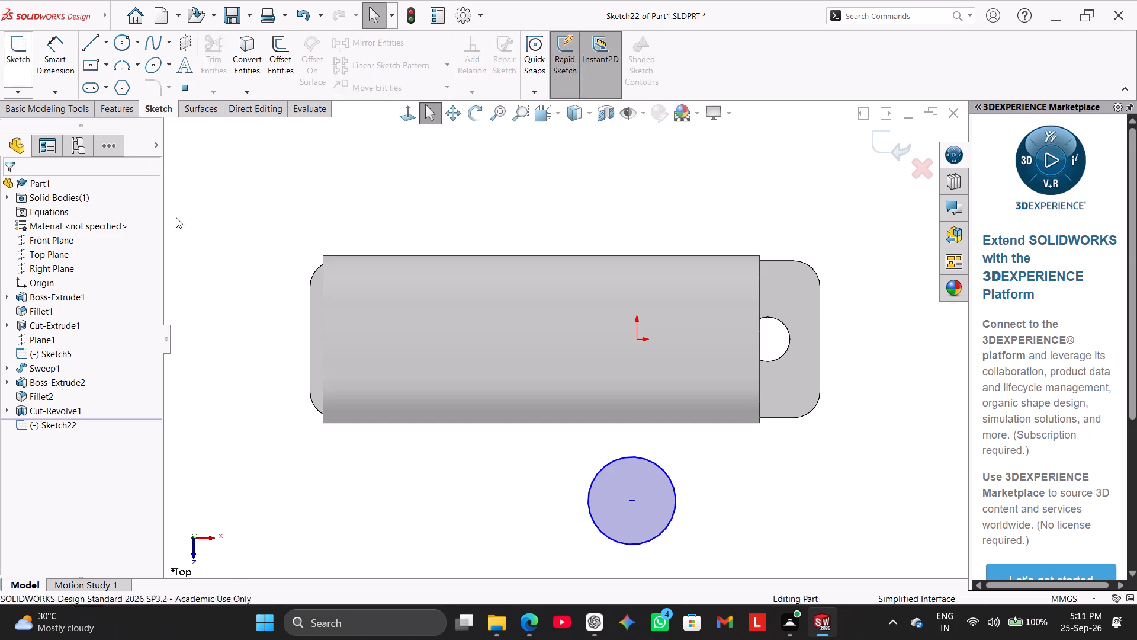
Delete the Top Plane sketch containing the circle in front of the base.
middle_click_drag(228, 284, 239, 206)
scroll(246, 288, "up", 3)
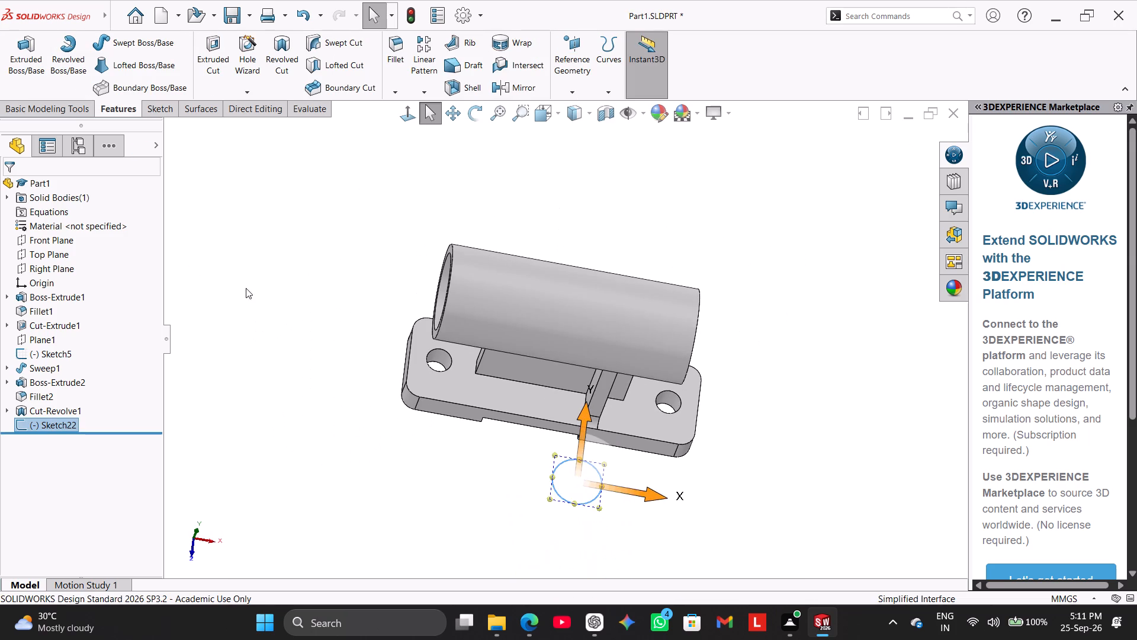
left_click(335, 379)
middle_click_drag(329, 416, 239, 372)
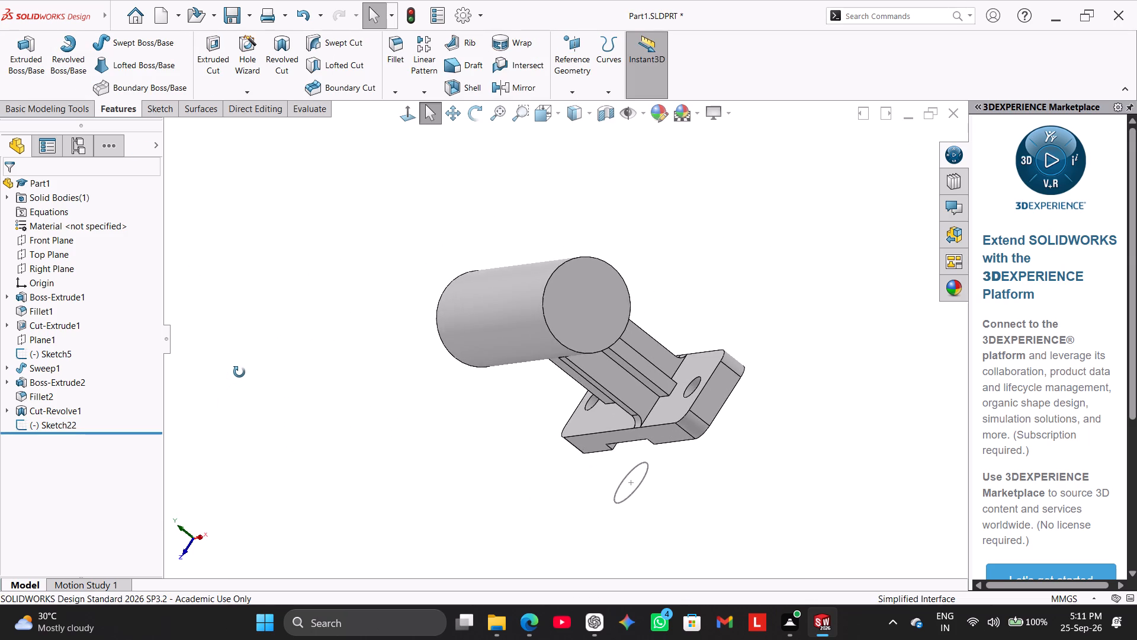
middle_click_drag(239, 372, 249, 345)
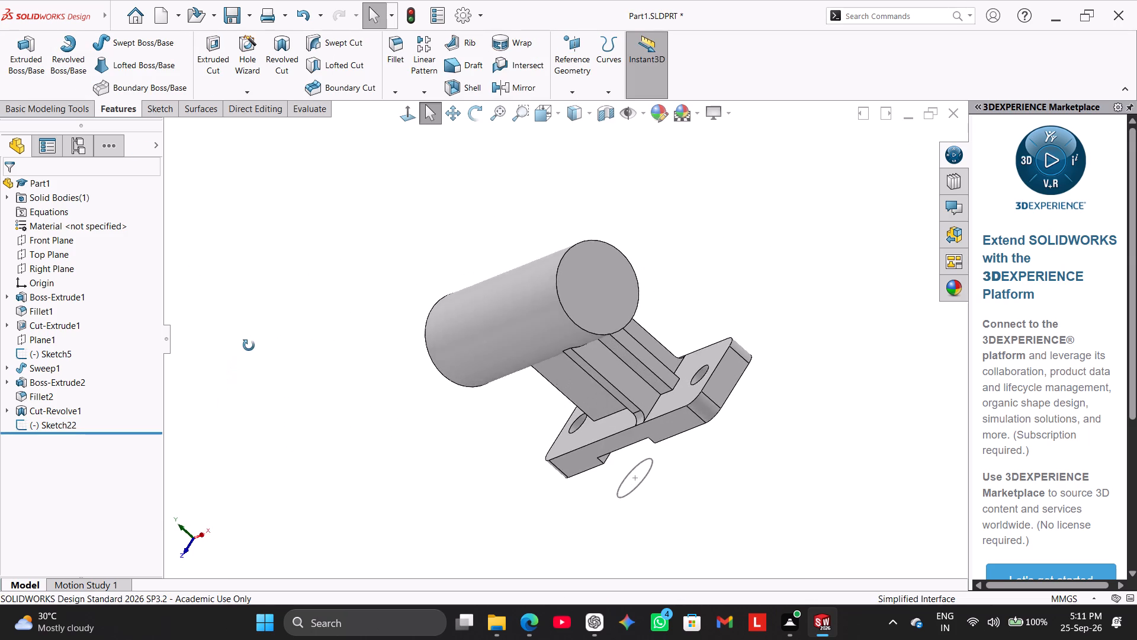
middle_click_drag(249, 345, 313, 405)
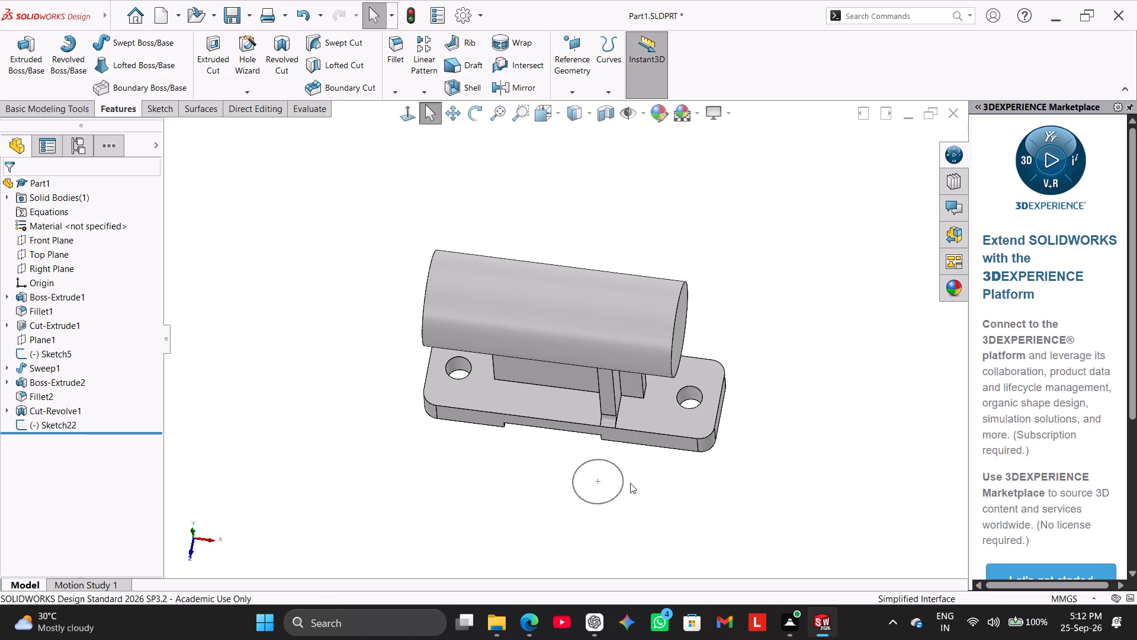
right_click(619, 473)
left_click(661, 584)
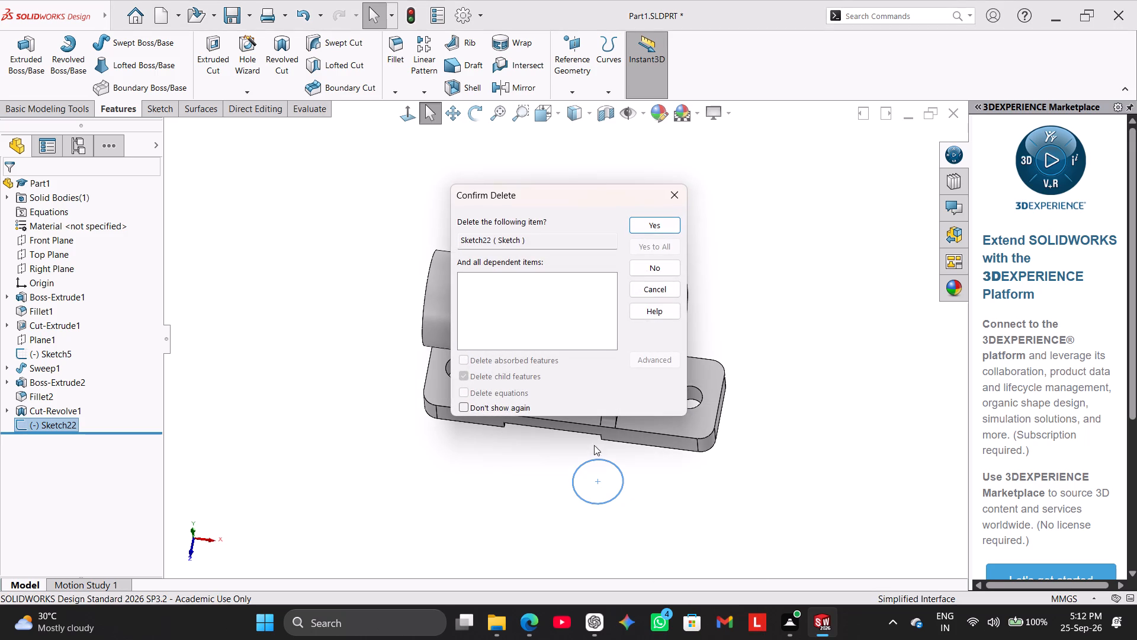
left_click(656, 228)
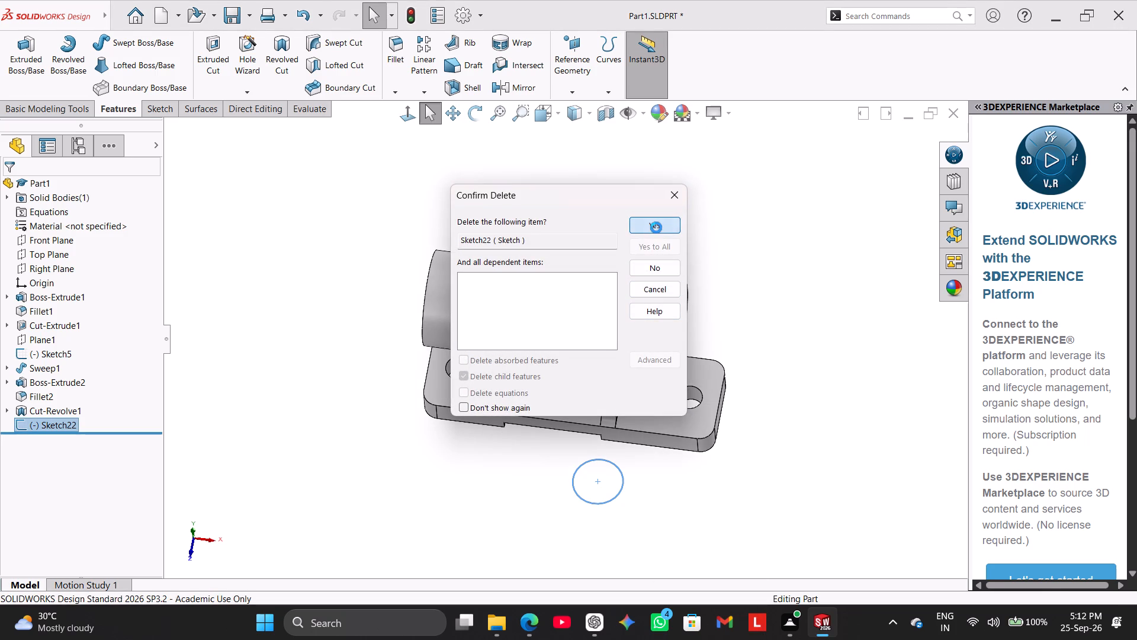
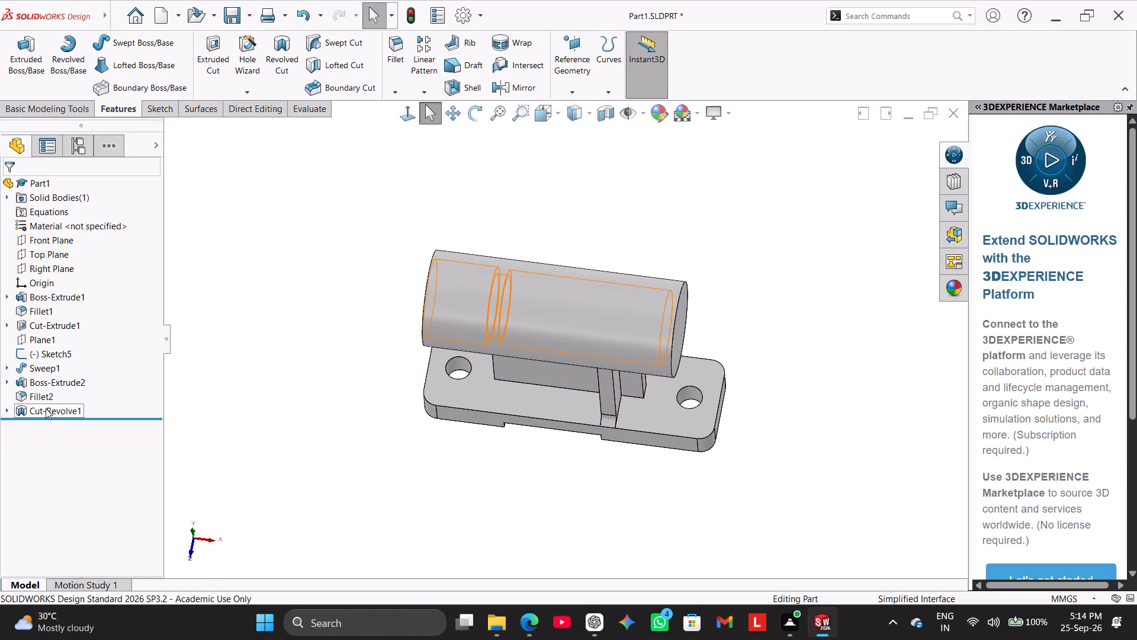
Delete the revolved cut inside the cylinder while keeping its profile sketch.
right_click(46, 408)
left_click(85, 449)
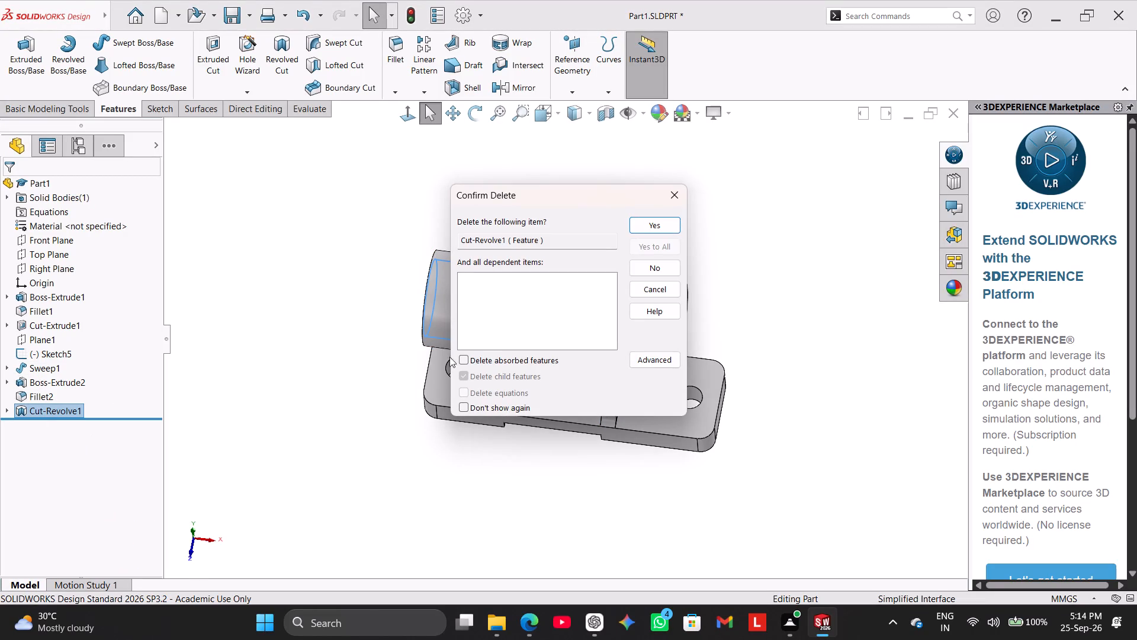
left_click(669, 226)
left_click_drag(313, 344, 314, 349)
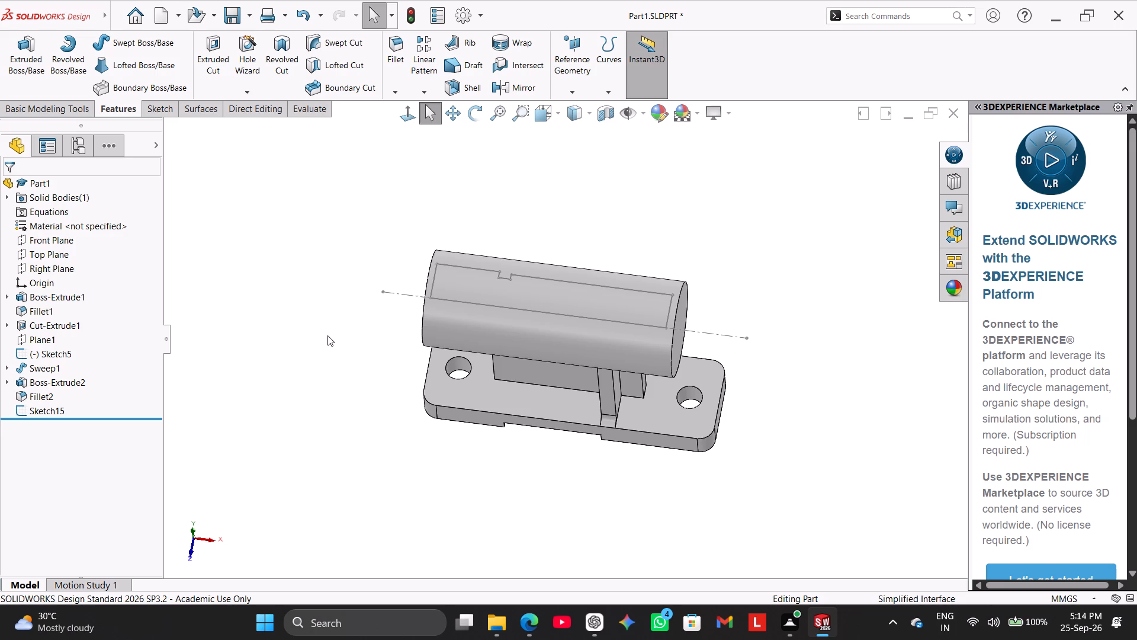
Create a reference plane parallel to the Top Plane, offset 122 mm upward through the cylinder.
left_click(569, 55)
left_click(589, 107)
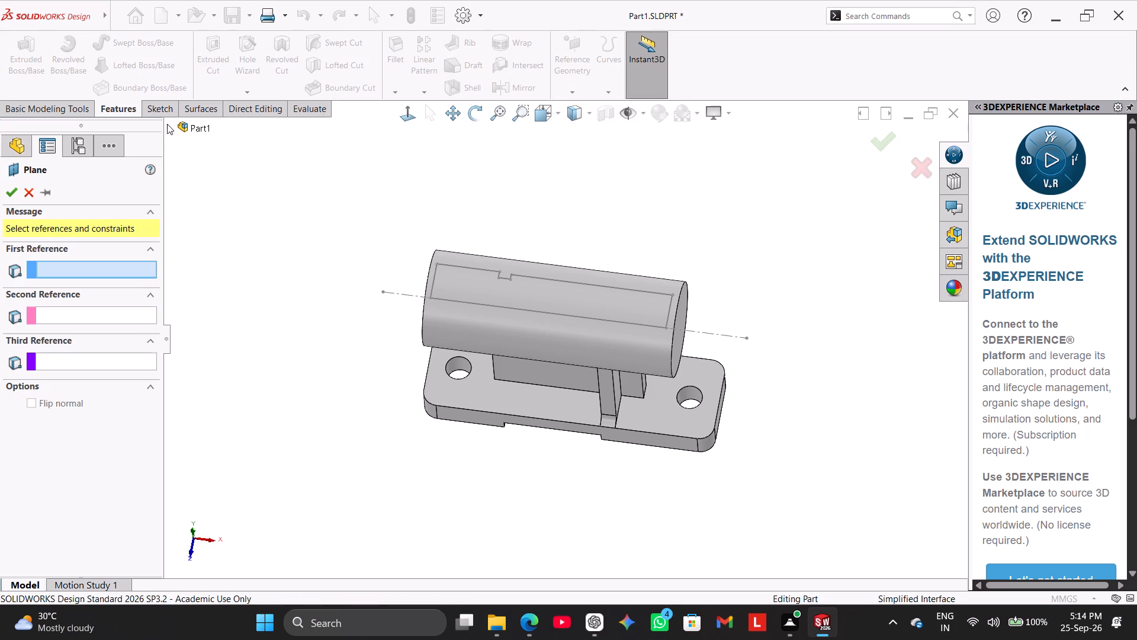
left_click(167, 124)
left_click(207, 197)
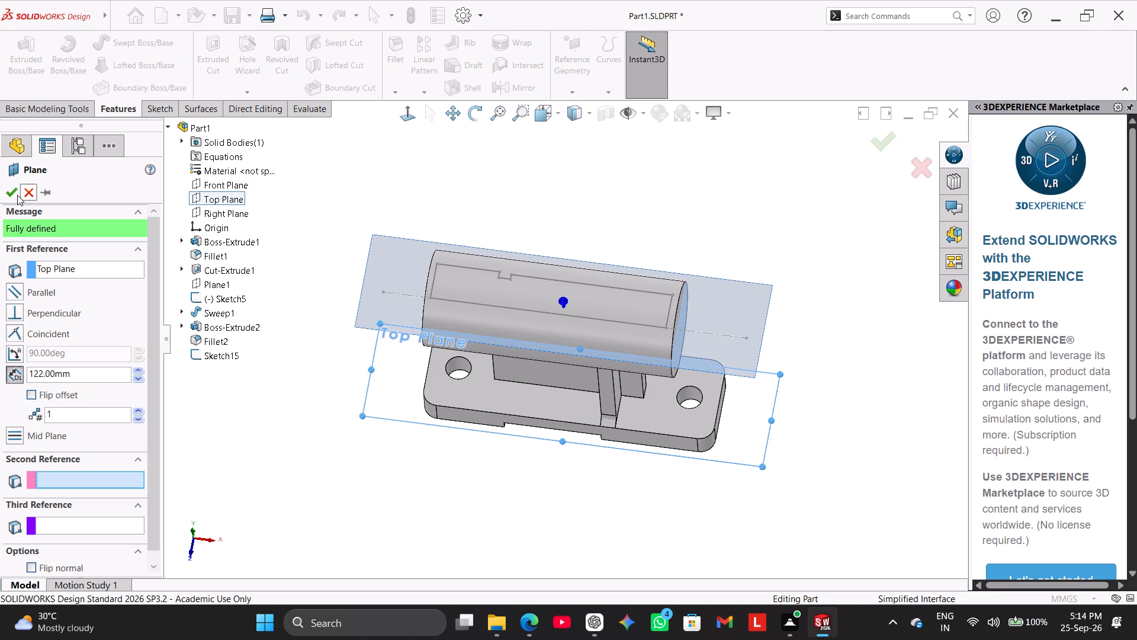
left_click(11, 192)
left_click(181, 301)
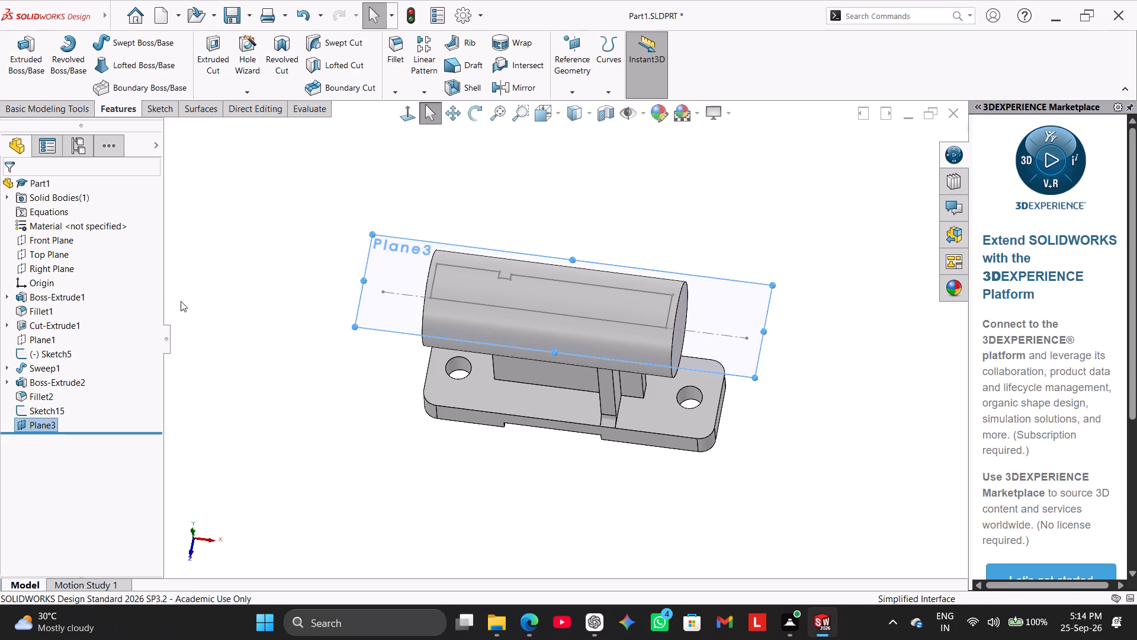
Open a sketch on the new offset plane, and hide that plane and the leftover revolved-cut profile sketch.
right_click(377, 272)
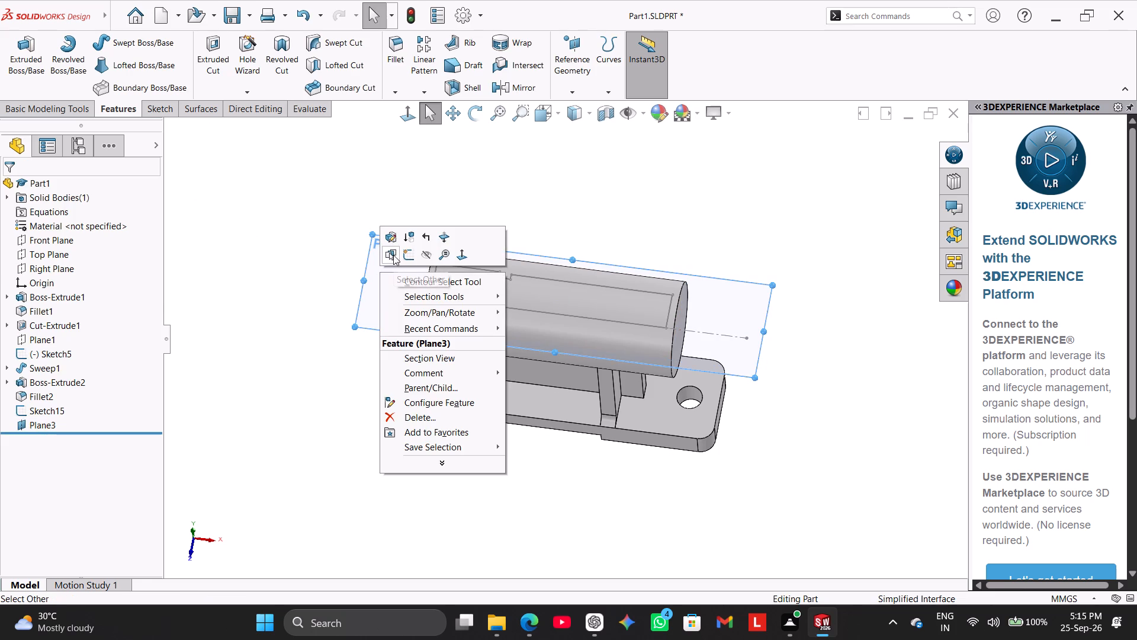
left_click(405, 255)
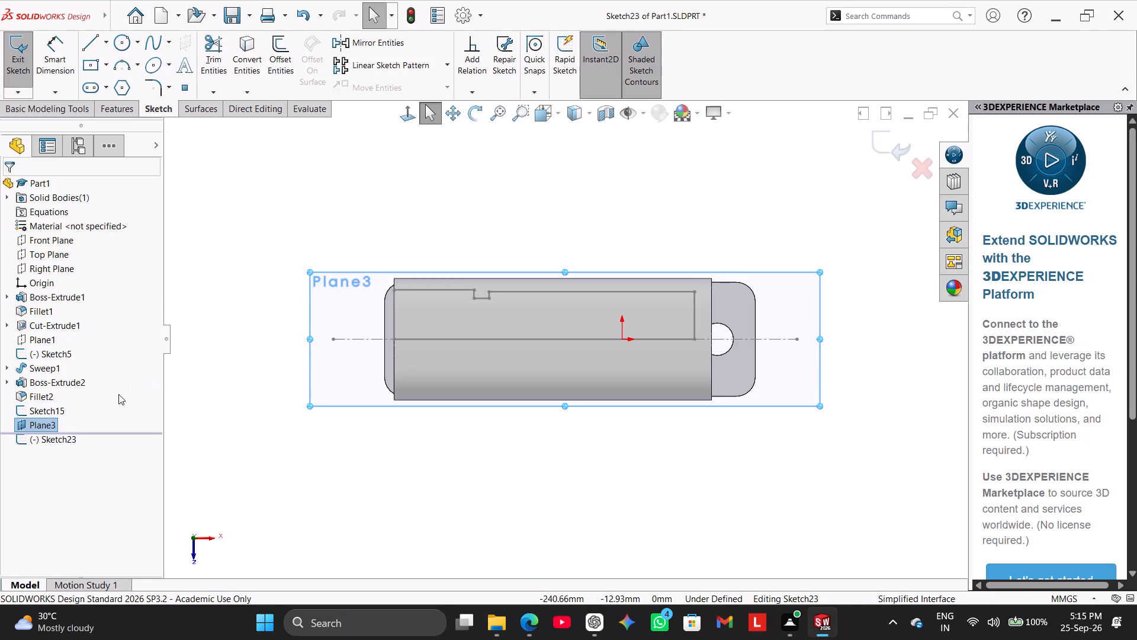
right_click(51, 422)
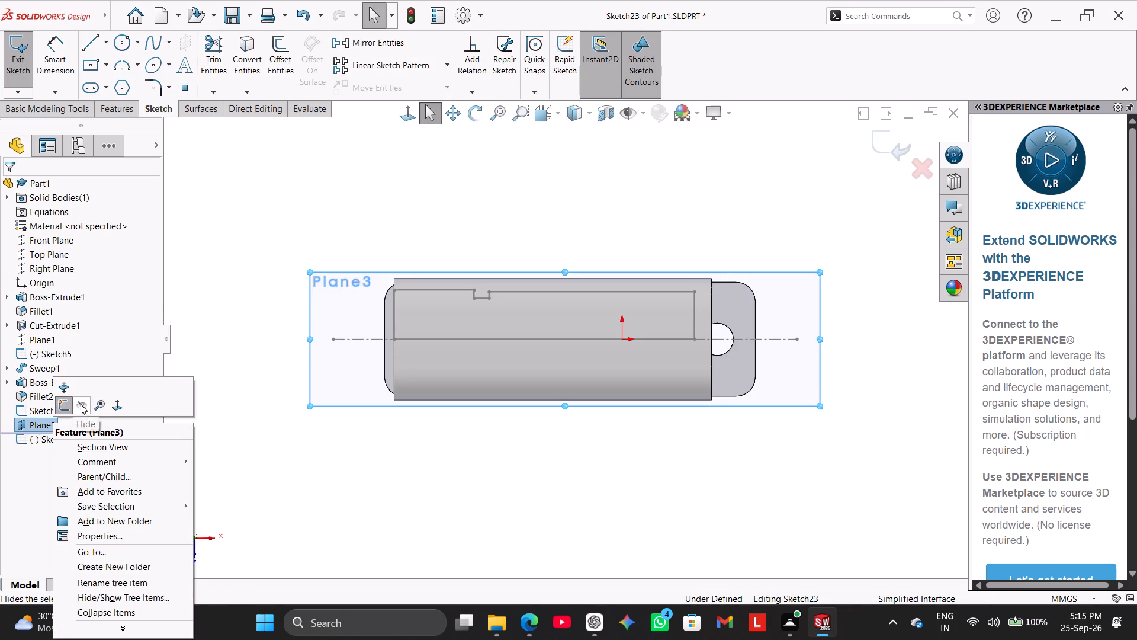
left_click(81, 404)
left_click(203, 418)
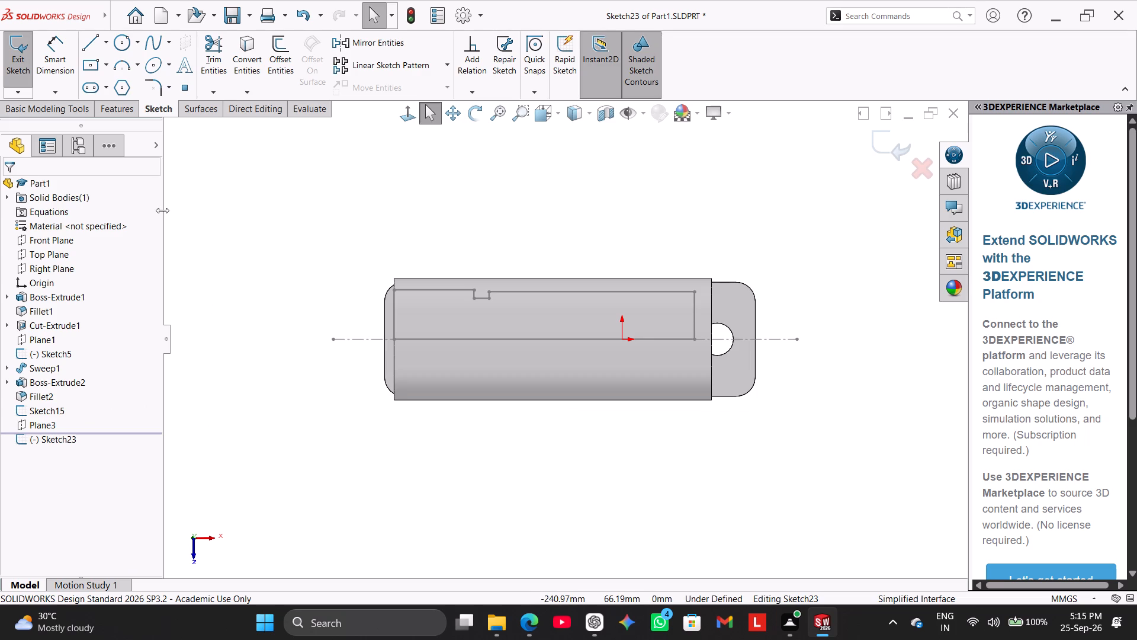
right_click(349, 340)
left_click(379, 326)
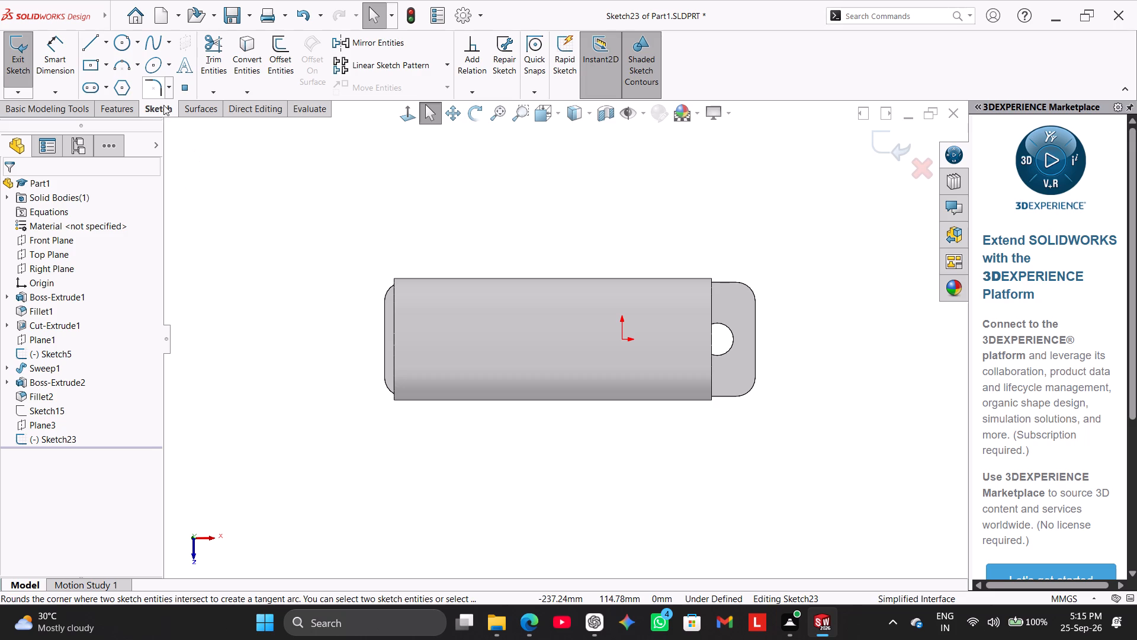
Sketch a circle of about 35.6 mm radius in front of the cylinder, centred about 75 mm from the origin.
left_click(118, 45)
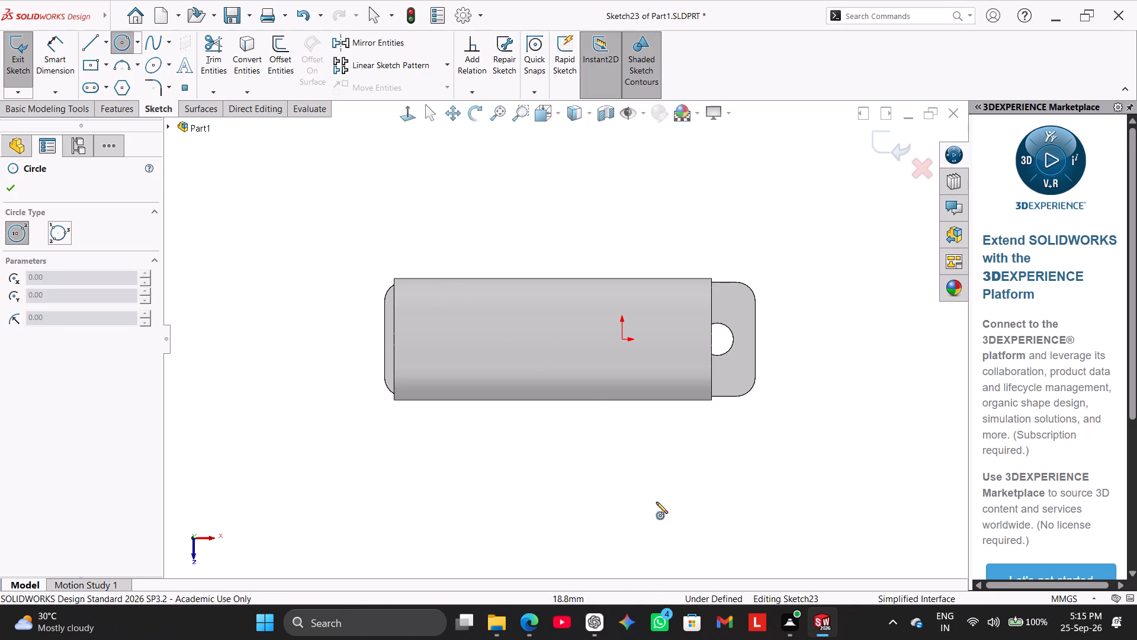
left_click(627, 482)
left_click(691, 502)
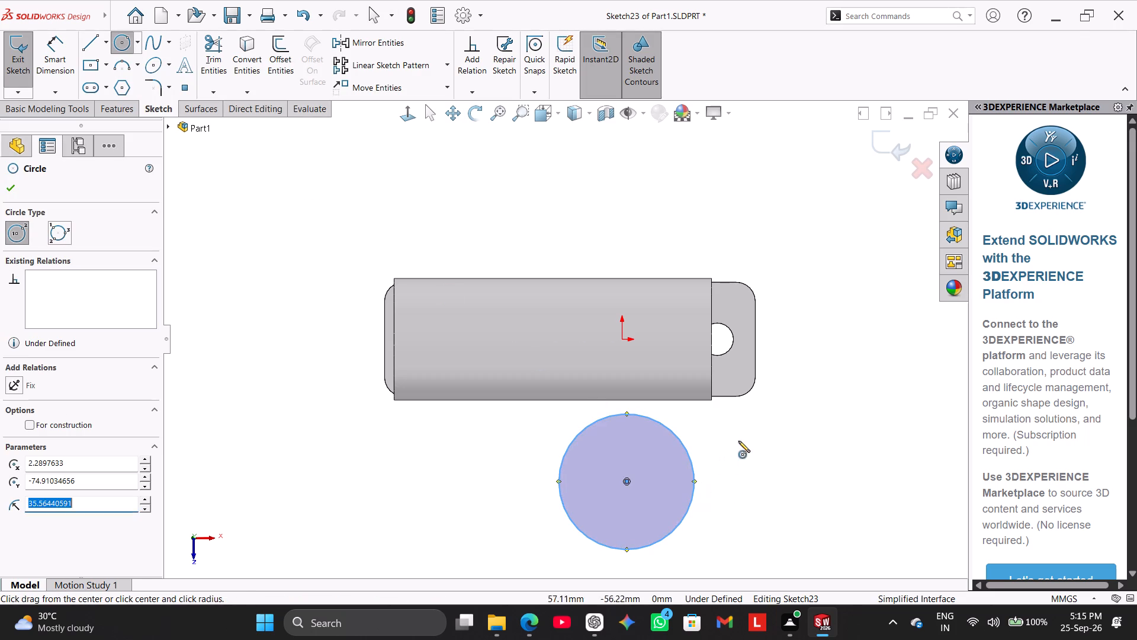
right_click(740, 440)
left_click(769, 450)
Draw a centerline from the origin to the circle's centre and make it vertical.
left_click(104, 45)
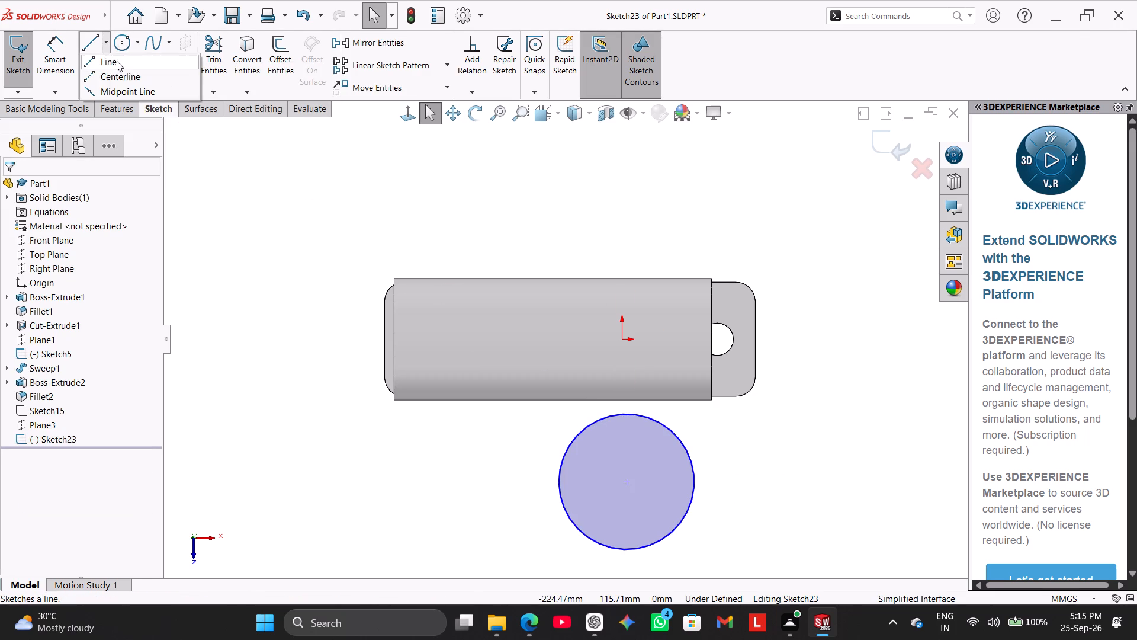
left_click(127, 83)
left_click(107, 39)
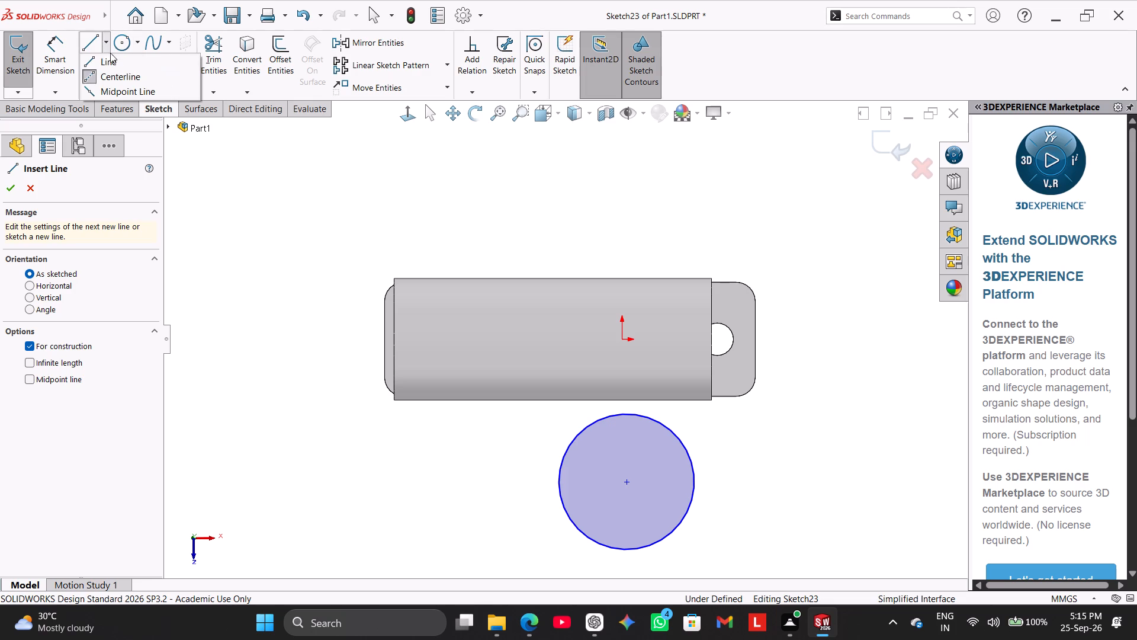
left_click(123, 85)
left_click(109, 43)
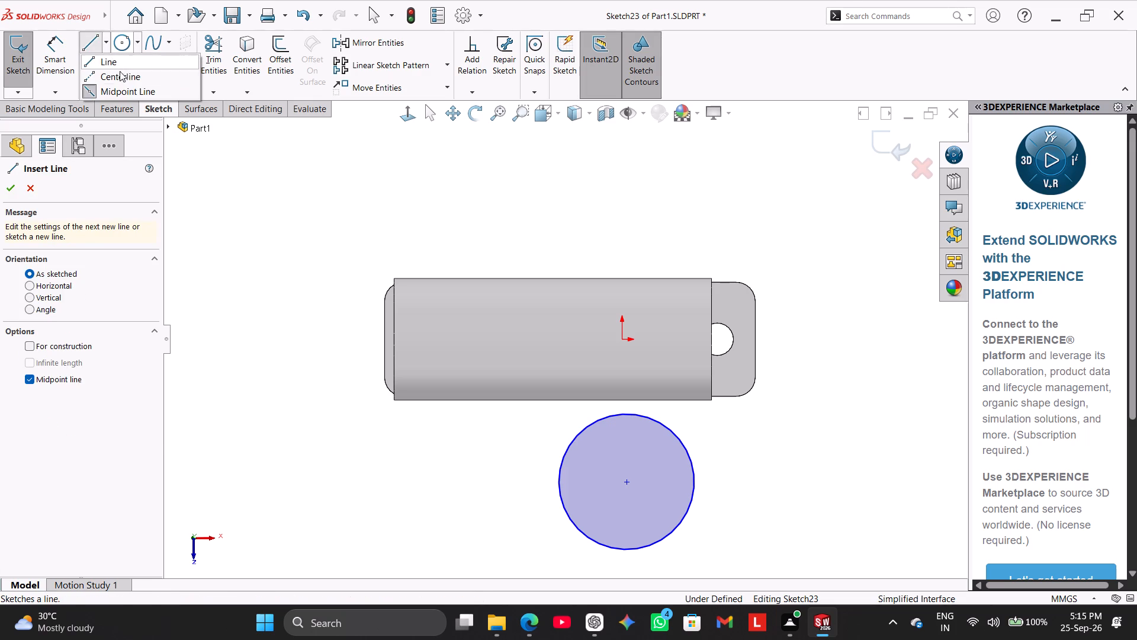
left_click(121, 75)
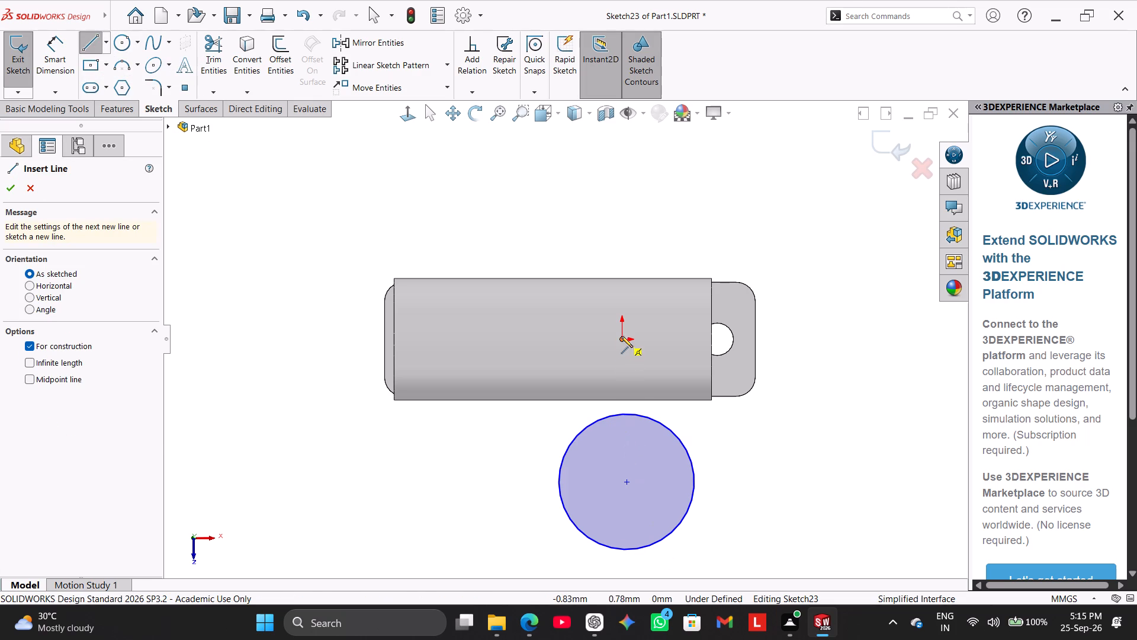
left_click(622, 336)
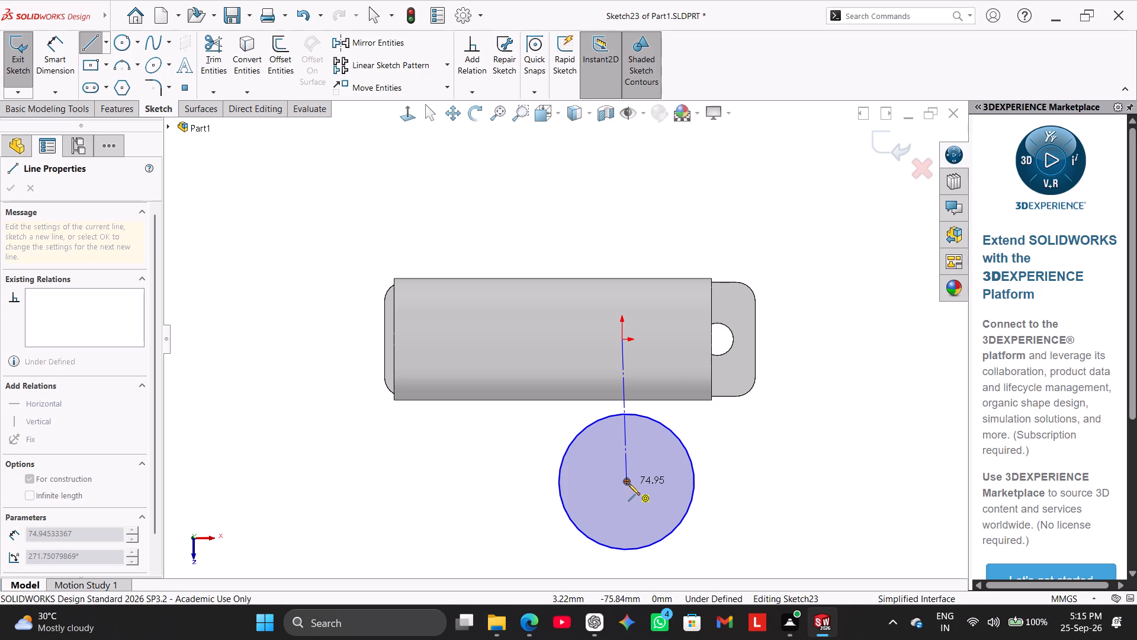
left_click(628, 484)
right_click(461, 436)
left_click(490, 441)
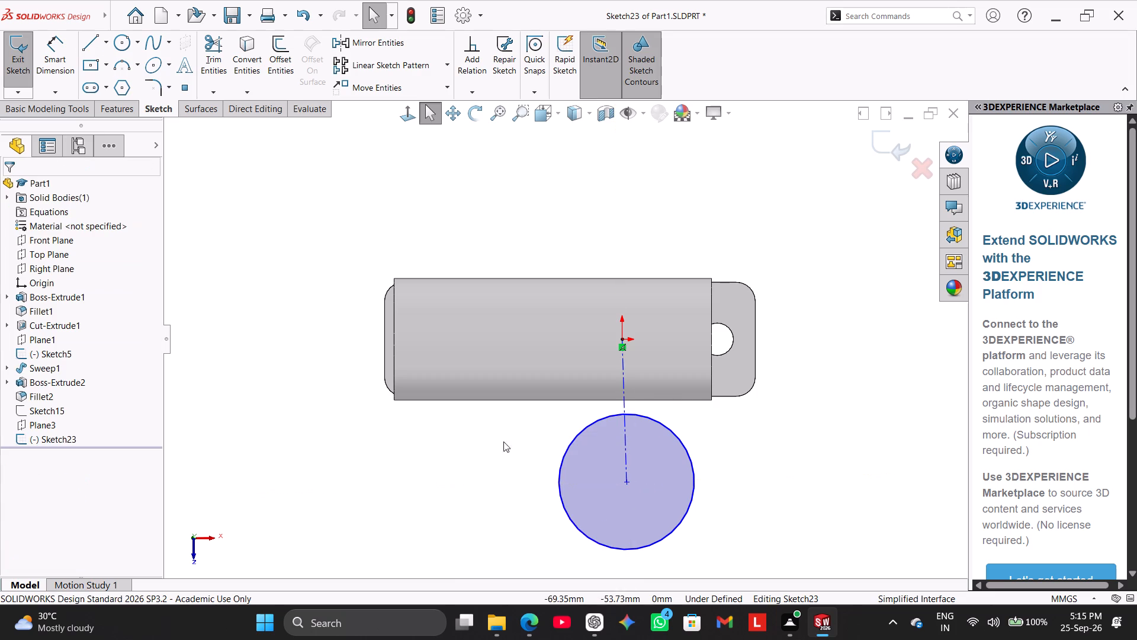
right_click(622, 398)
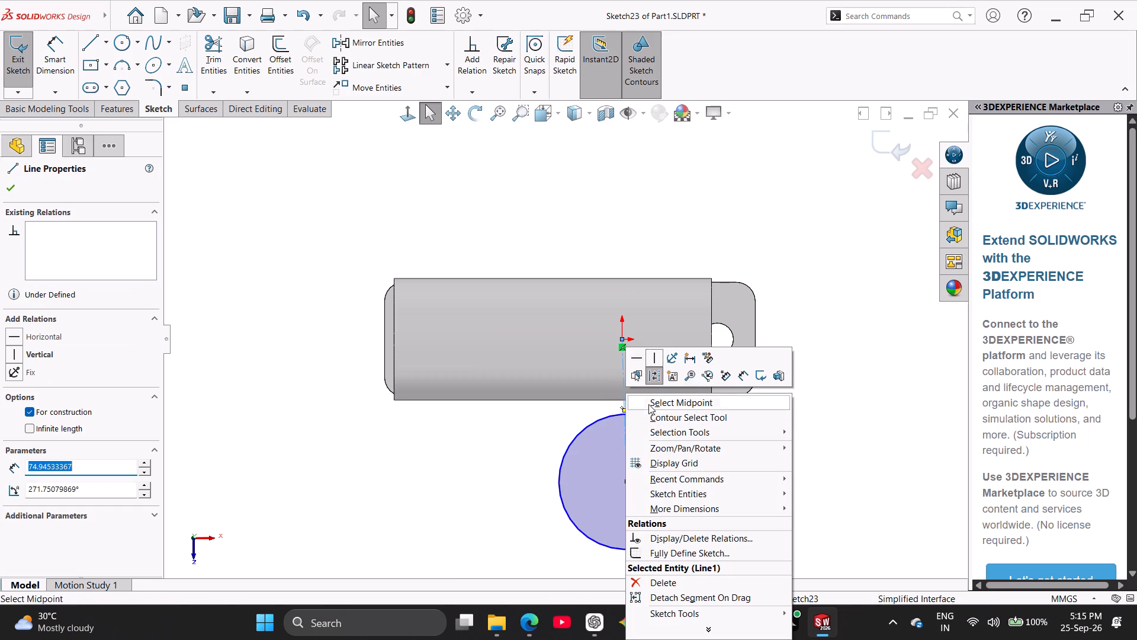
left_click(654, 360)
left_click(448, 473)
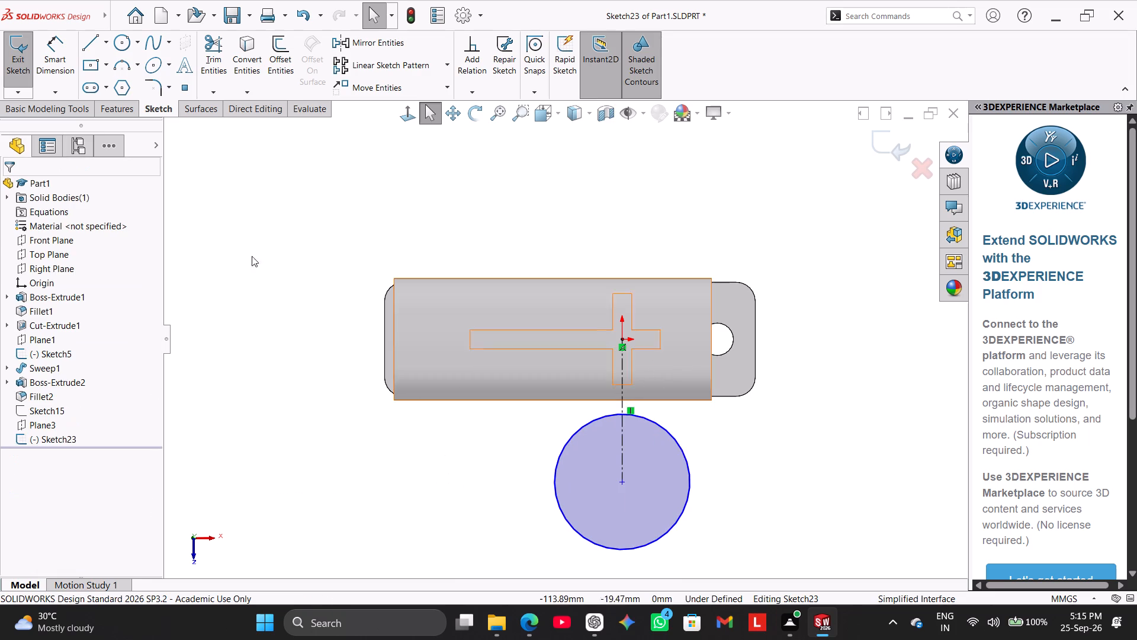
Dimension the circle's diameter.
left_click_drag(56, 40, 59, 46)
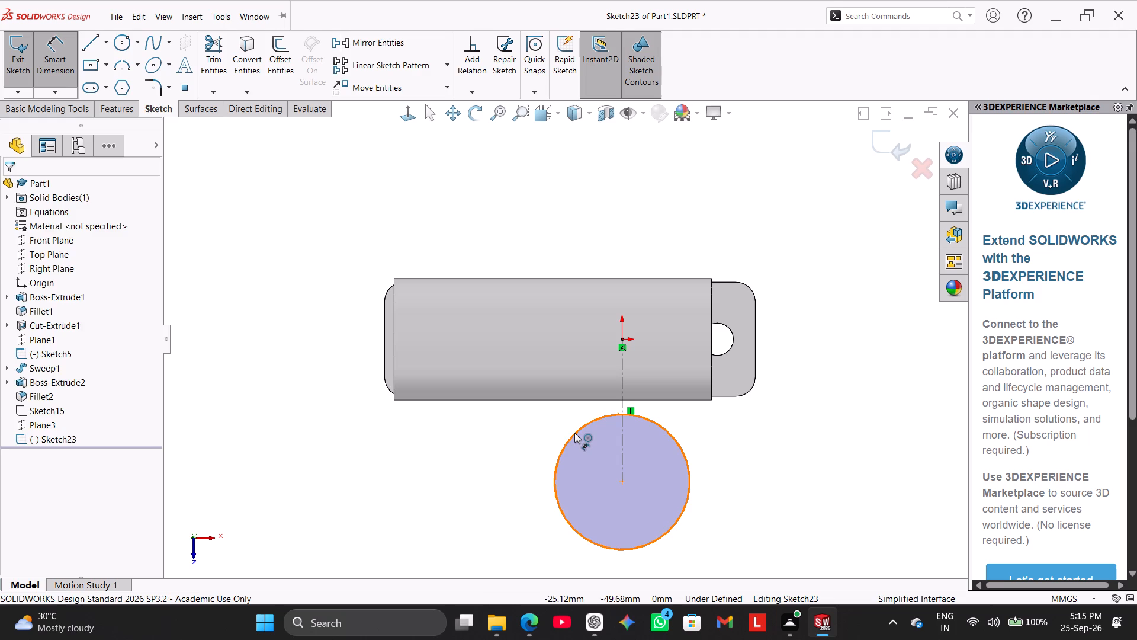
left_click(574, 433)
left_click(317, 393)
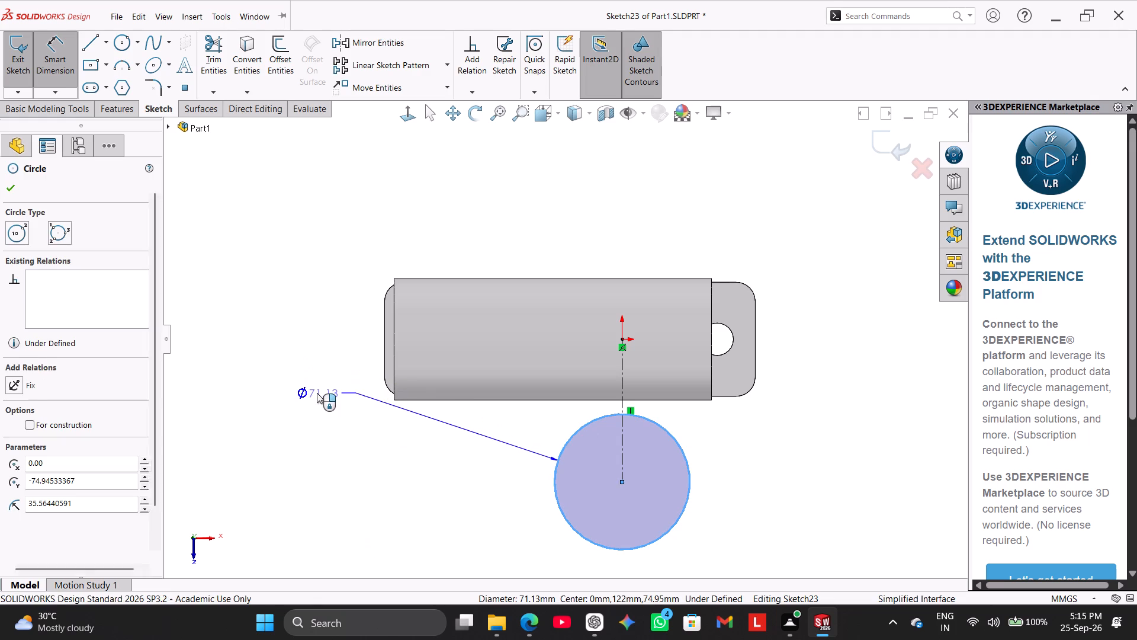
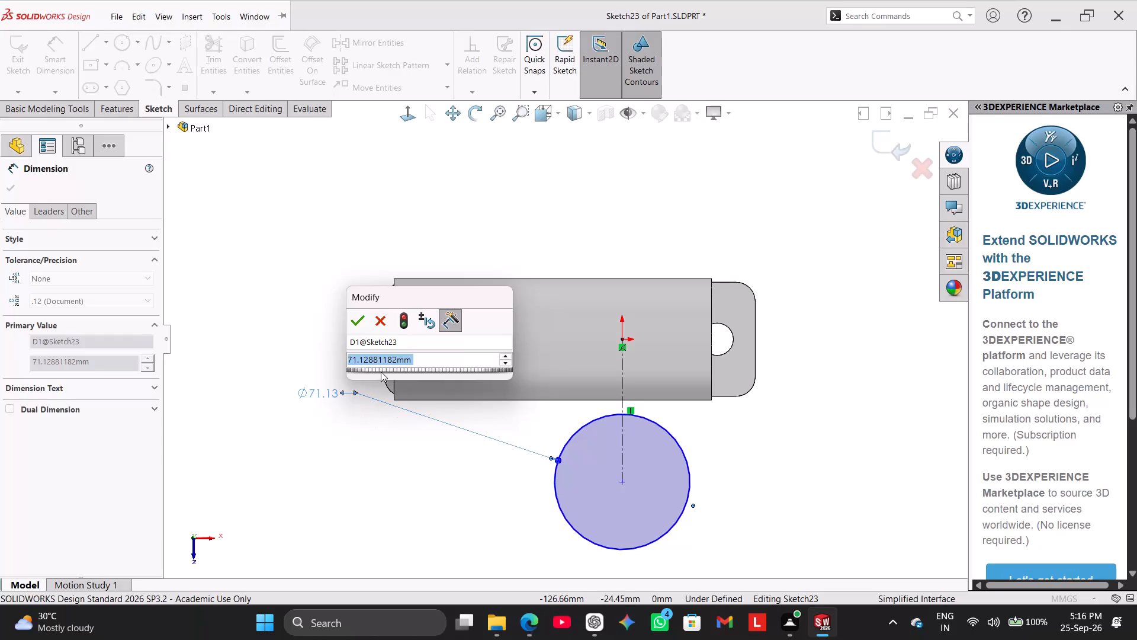
Set the circle's diameter to 56 mm (28*2).
type("28*2")
key("Return")
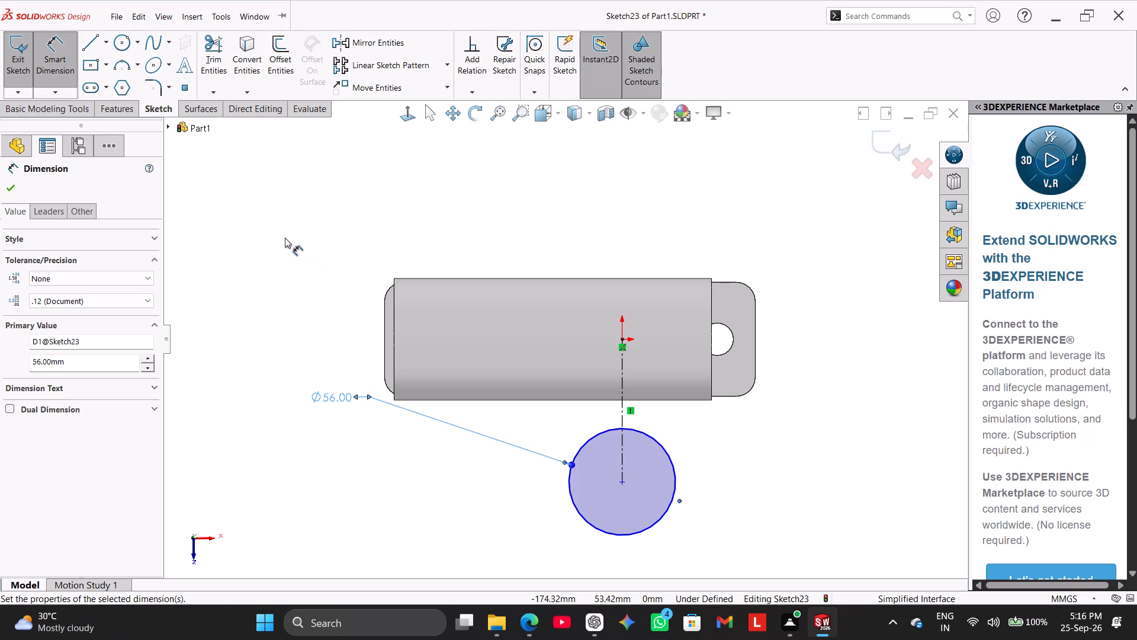
right_click(283, 239)
left_click(322, 274)
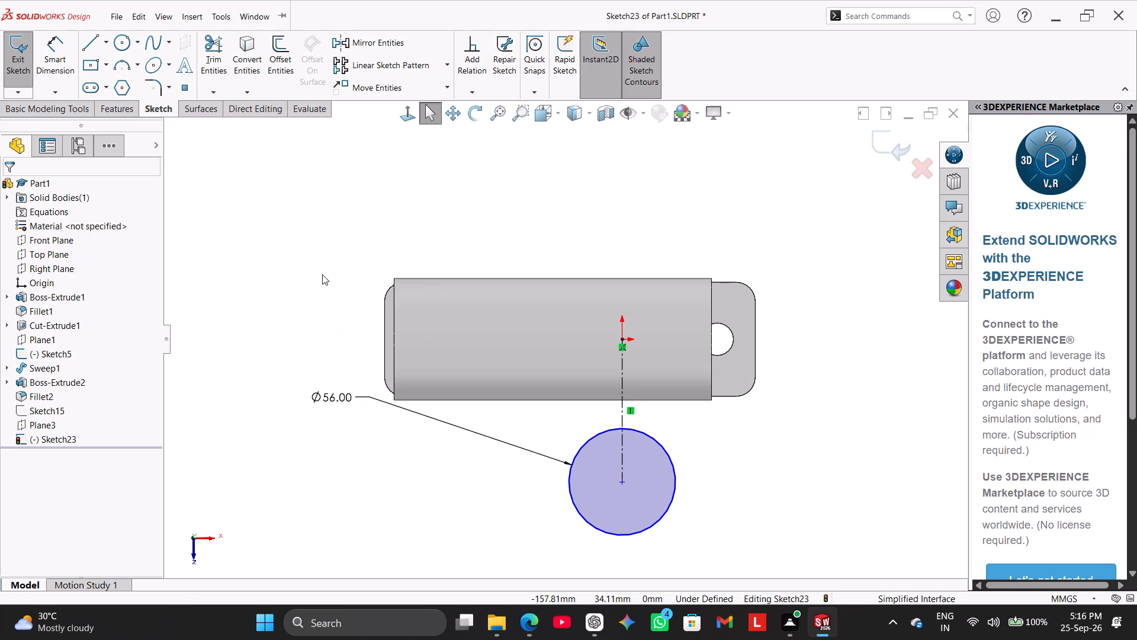
Dimension the vertical distance between the origin and the circle's centre as 88 mm.
middle_click_drag(314, 360, 309, 249)
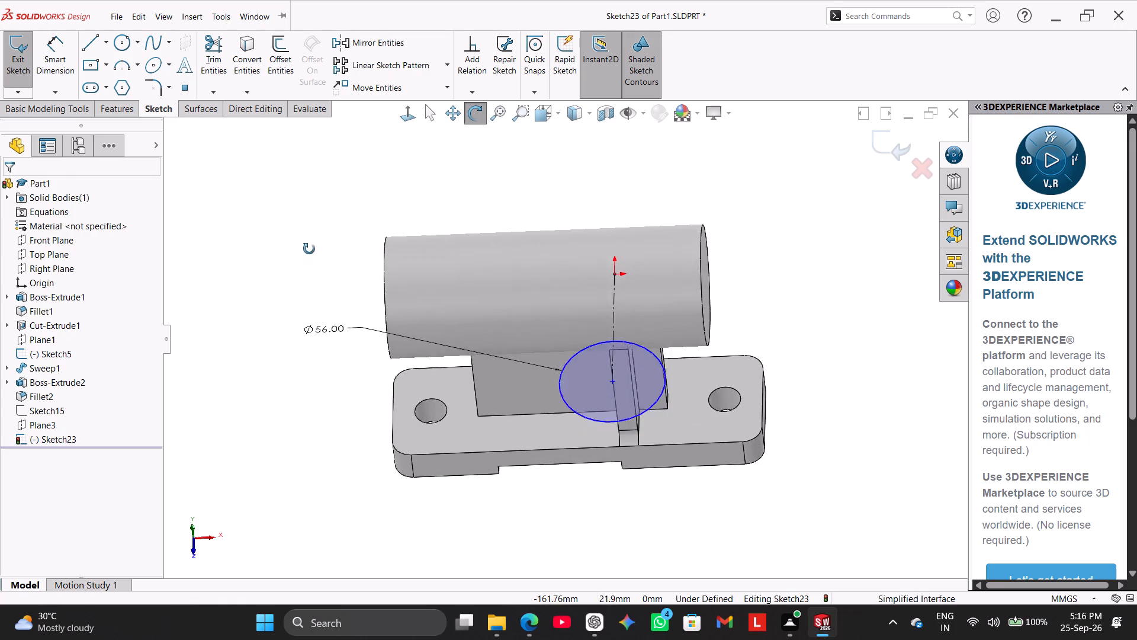
middle_click_drag(309, 249, 313, 190)
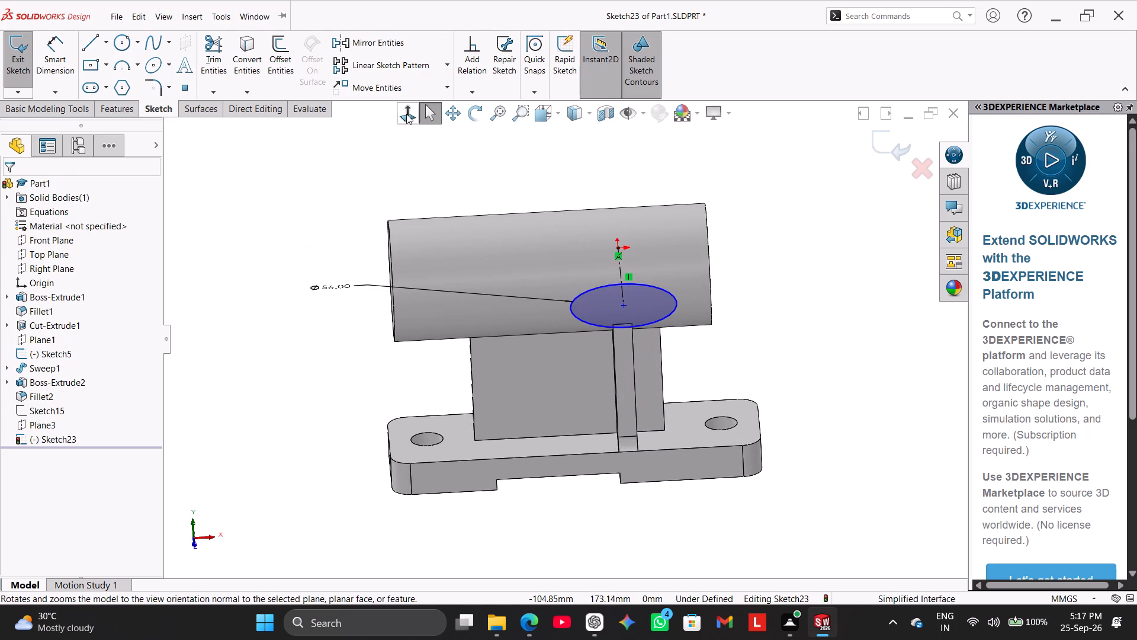
left_click(406, 114)
left_click(70, 55)
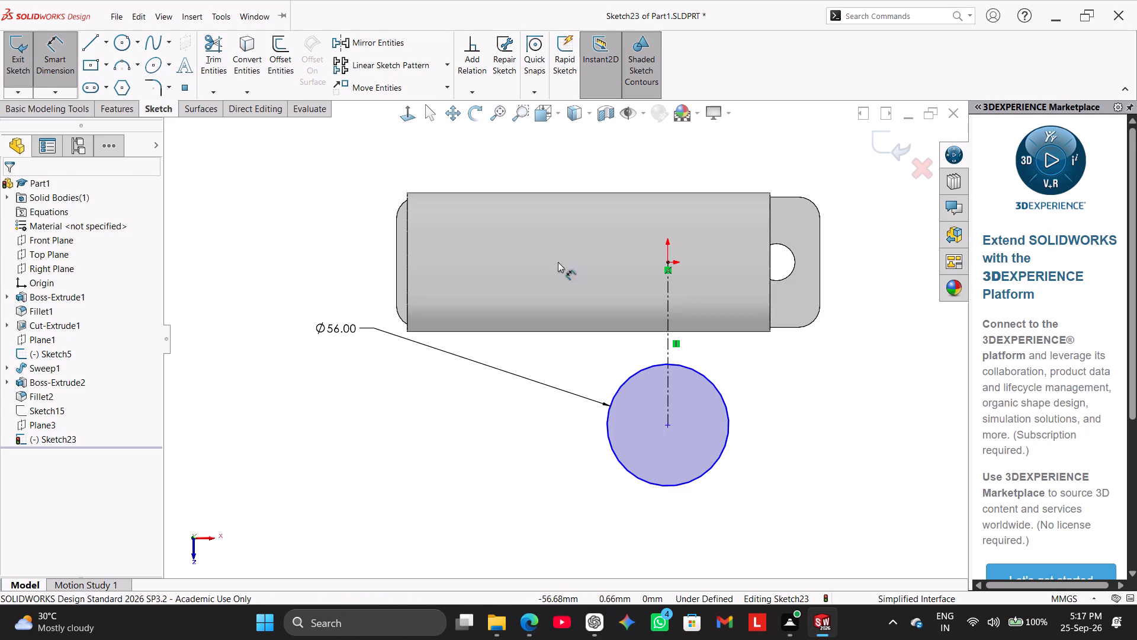
left_click(669, 260)
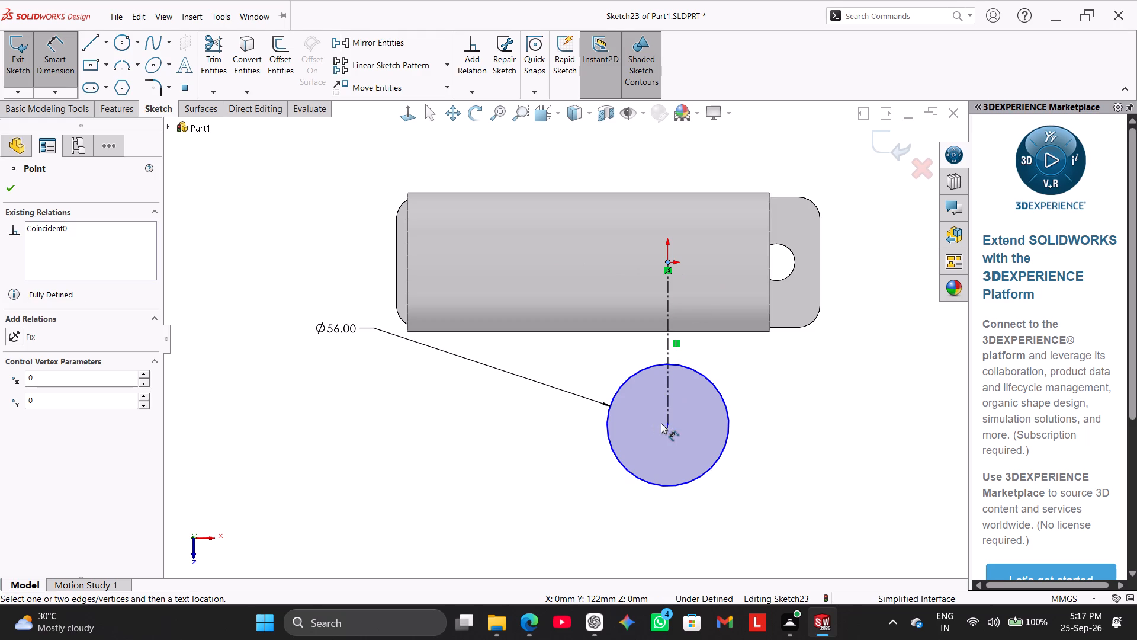
left_click(668, 425)
left_click(775, 366)
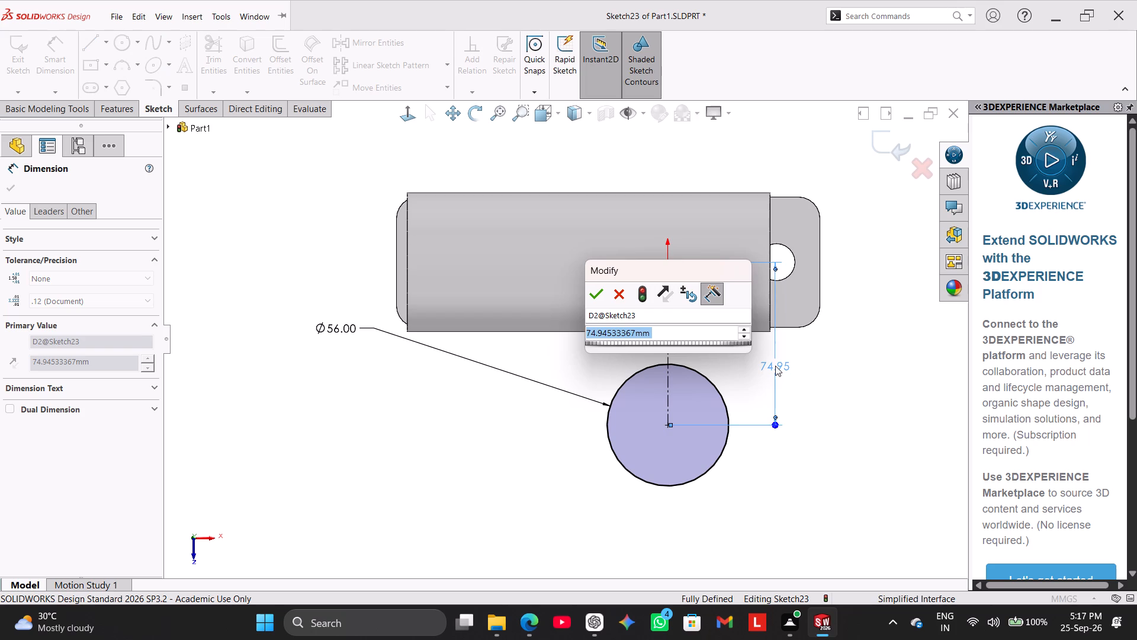
type("88")
key("Return")
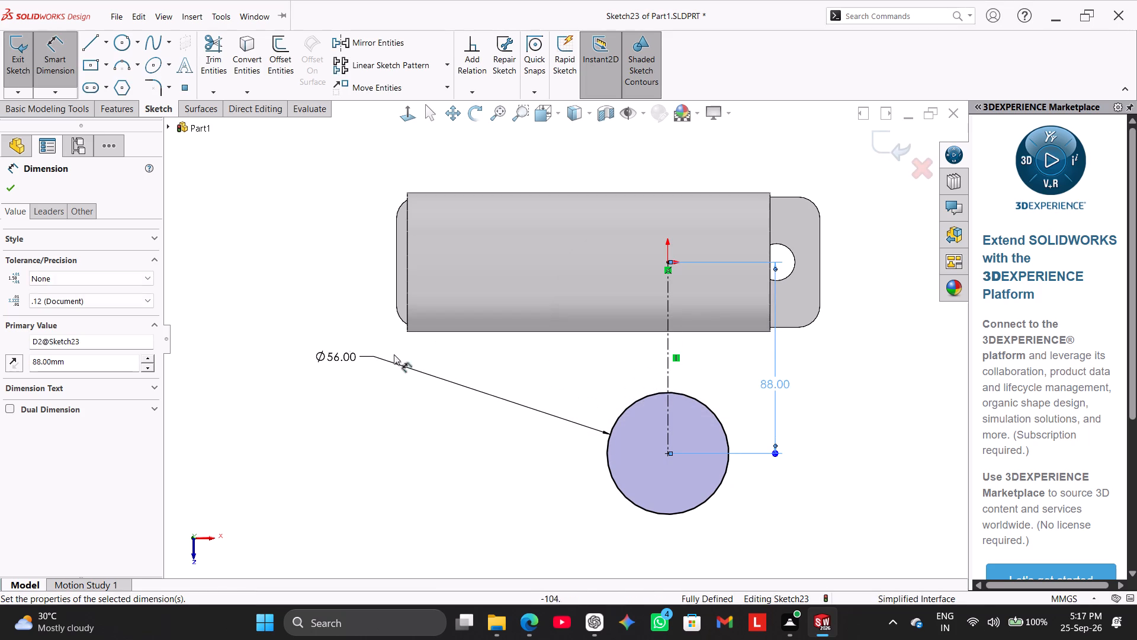
right_click(248, 272)
left_click(294, 304)
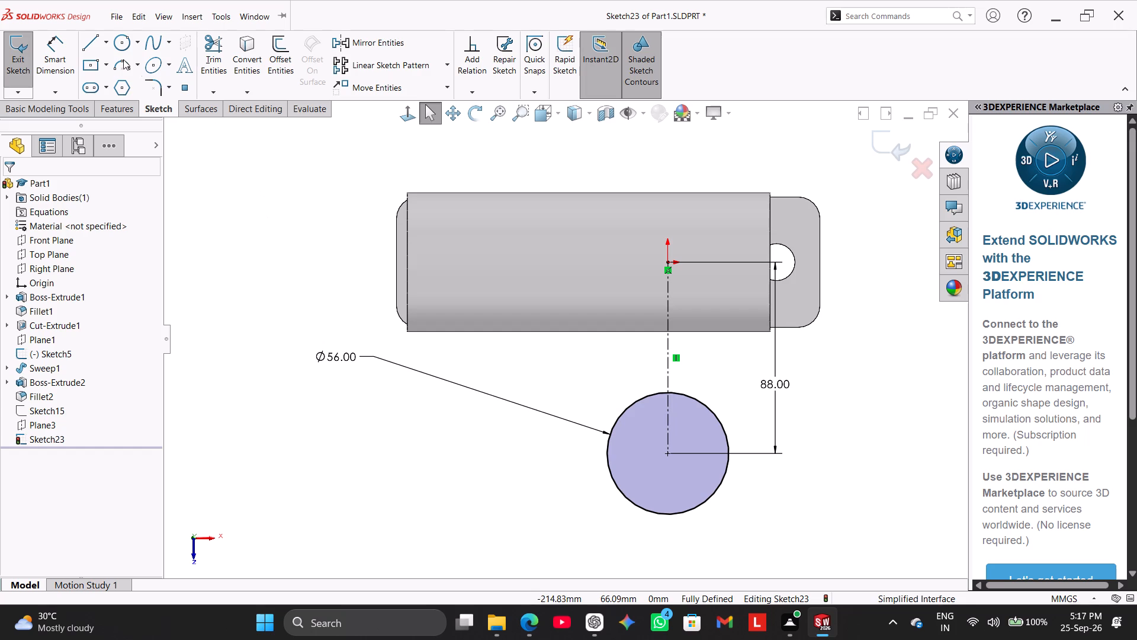
Start a solid line with the Line tool in the circle's sketch.
left_click(102, 41)
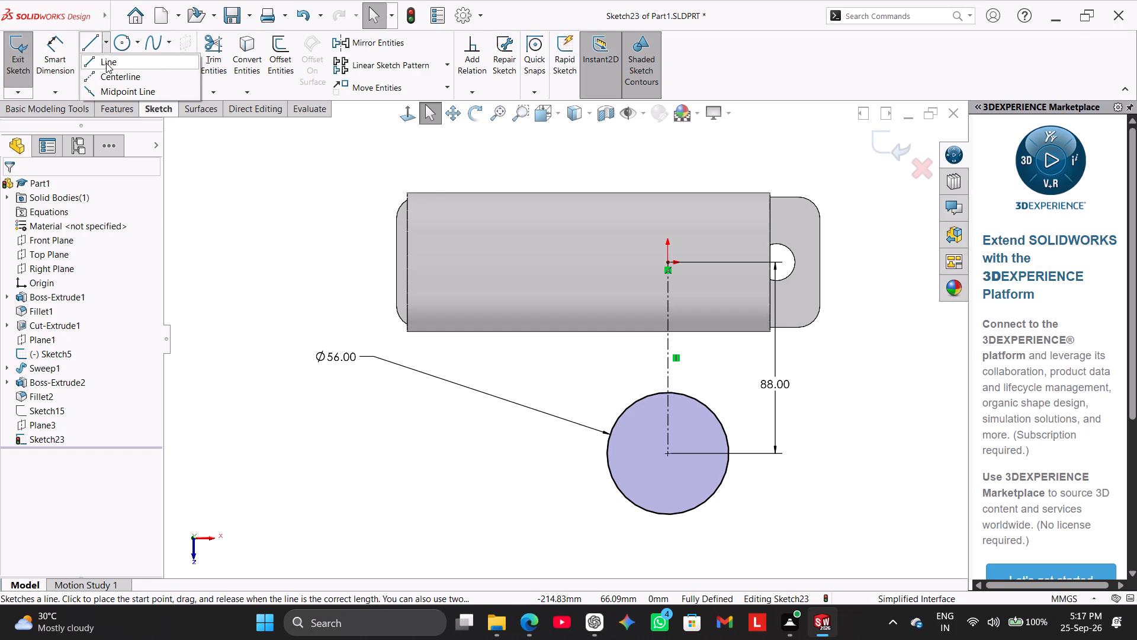
left_click(106, 63)
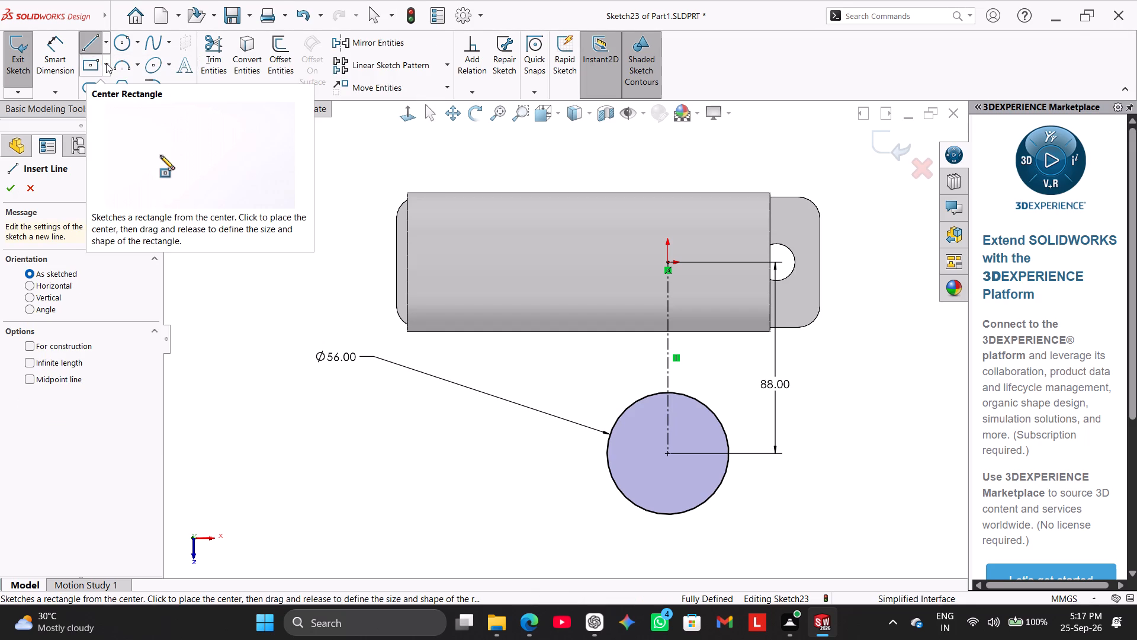
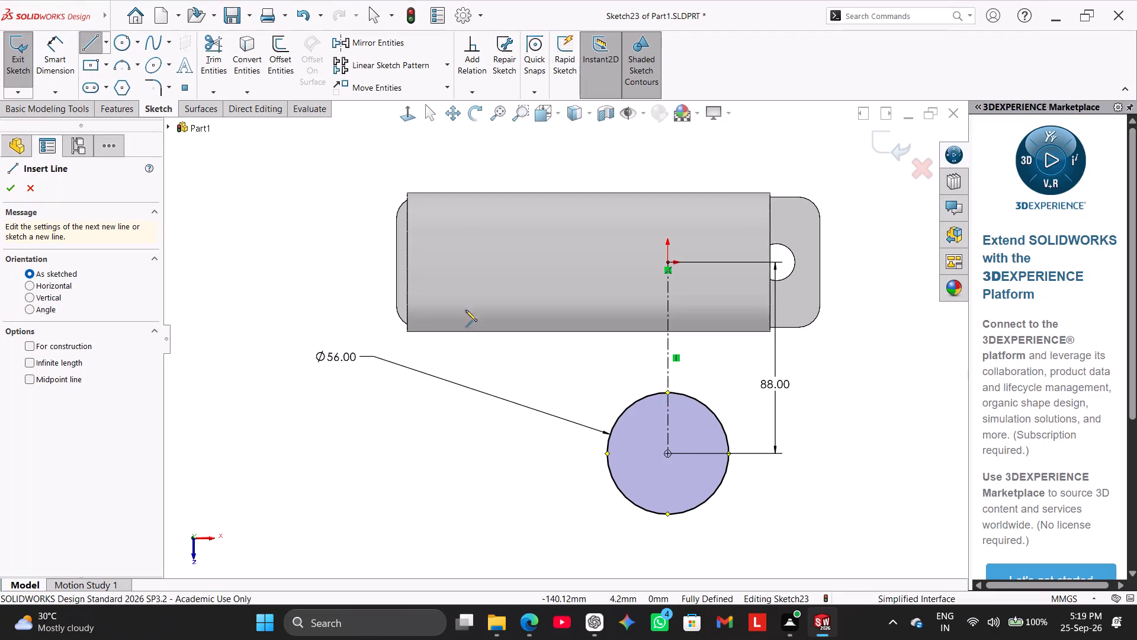
Draw a vertical solid line about 88 mm long from the circle's side point nearest the base hole, ending level with the origin.
left_click(728, 452)
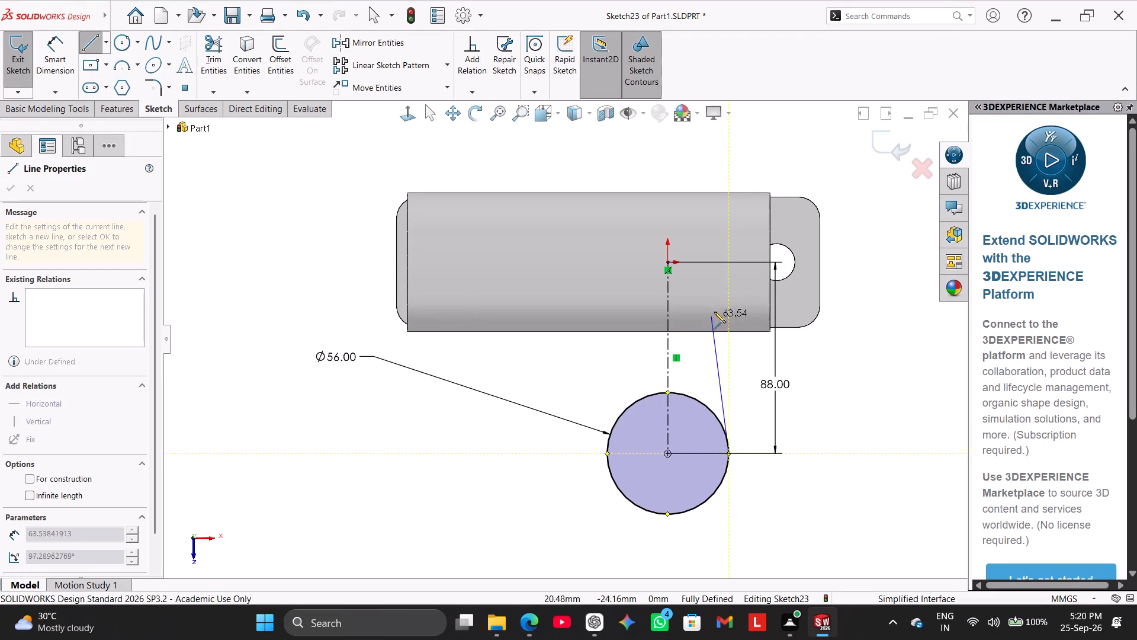
left_click(729, 261)
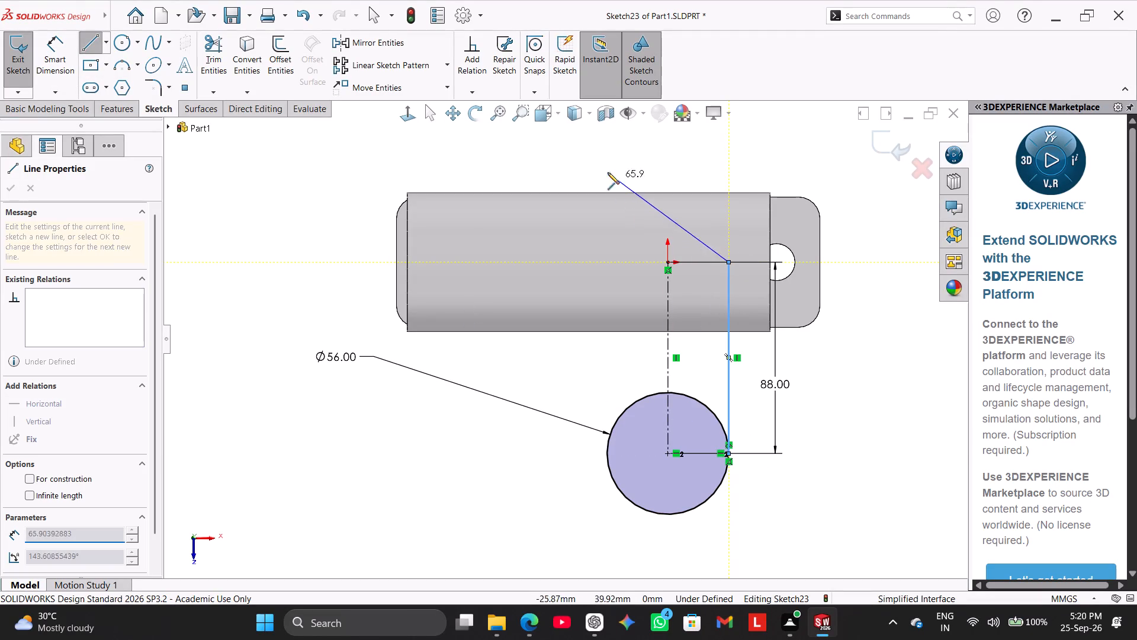
right_click_drag(594, 164, 587, 159)
left_click(620, 171)
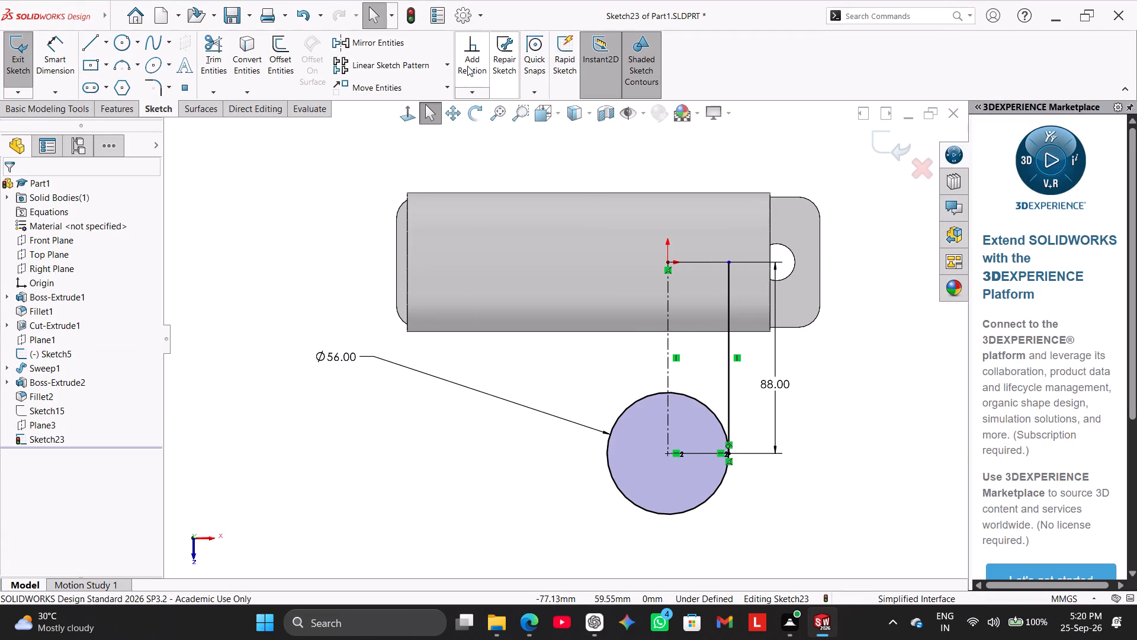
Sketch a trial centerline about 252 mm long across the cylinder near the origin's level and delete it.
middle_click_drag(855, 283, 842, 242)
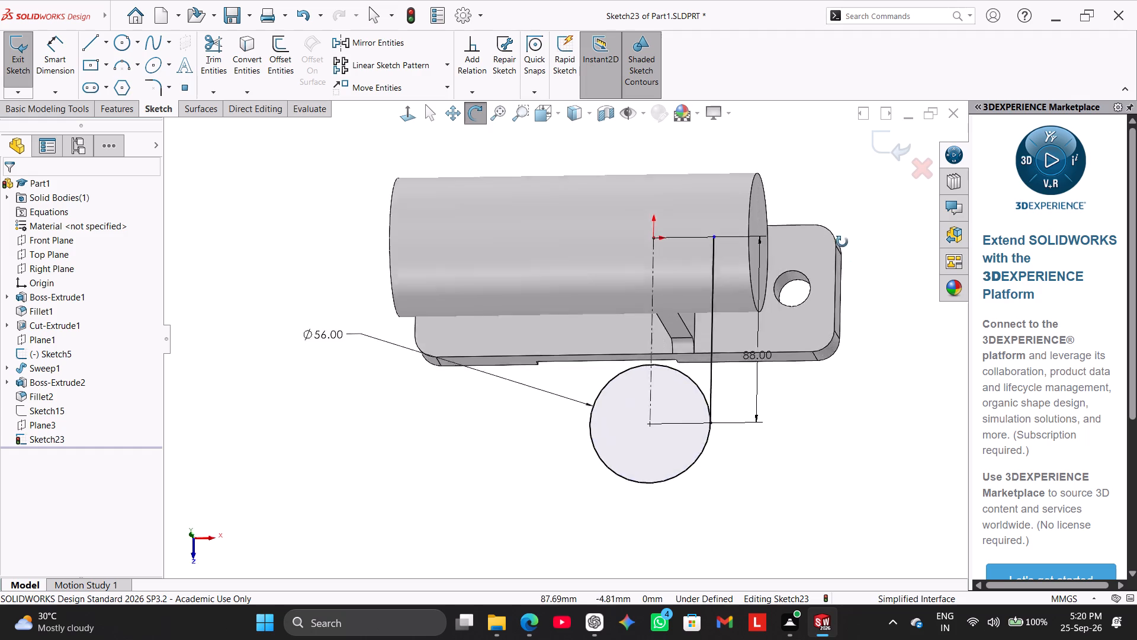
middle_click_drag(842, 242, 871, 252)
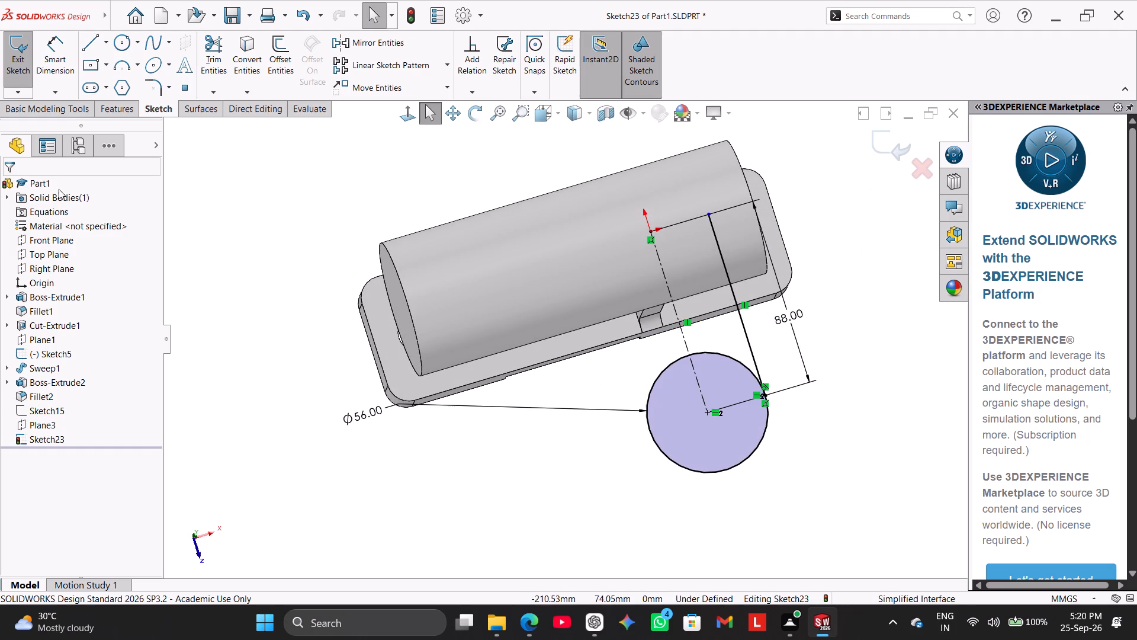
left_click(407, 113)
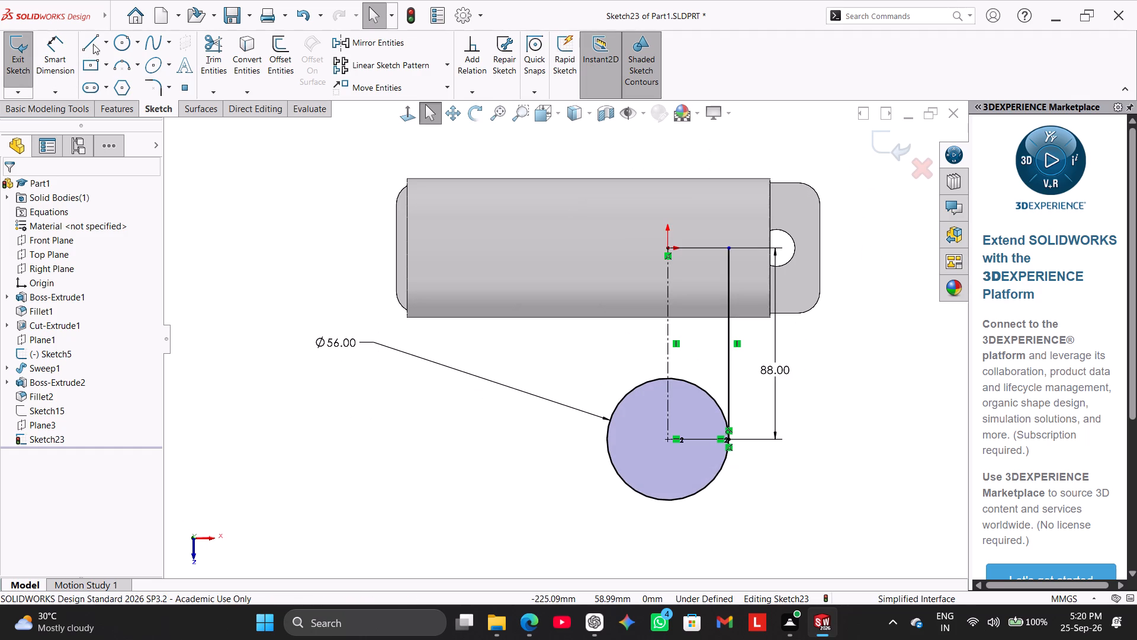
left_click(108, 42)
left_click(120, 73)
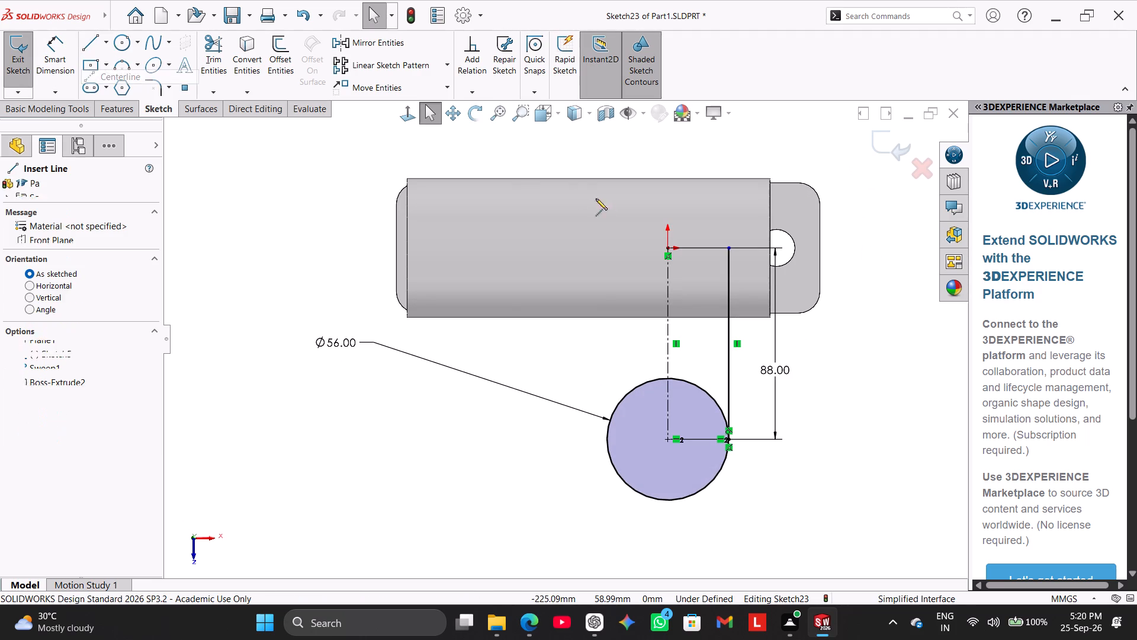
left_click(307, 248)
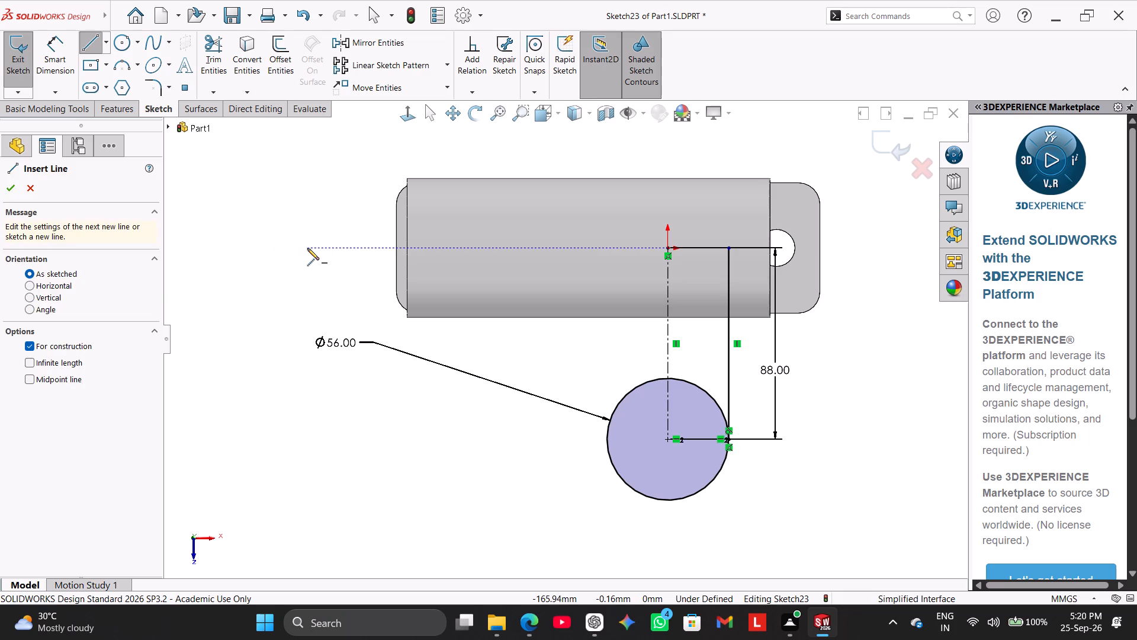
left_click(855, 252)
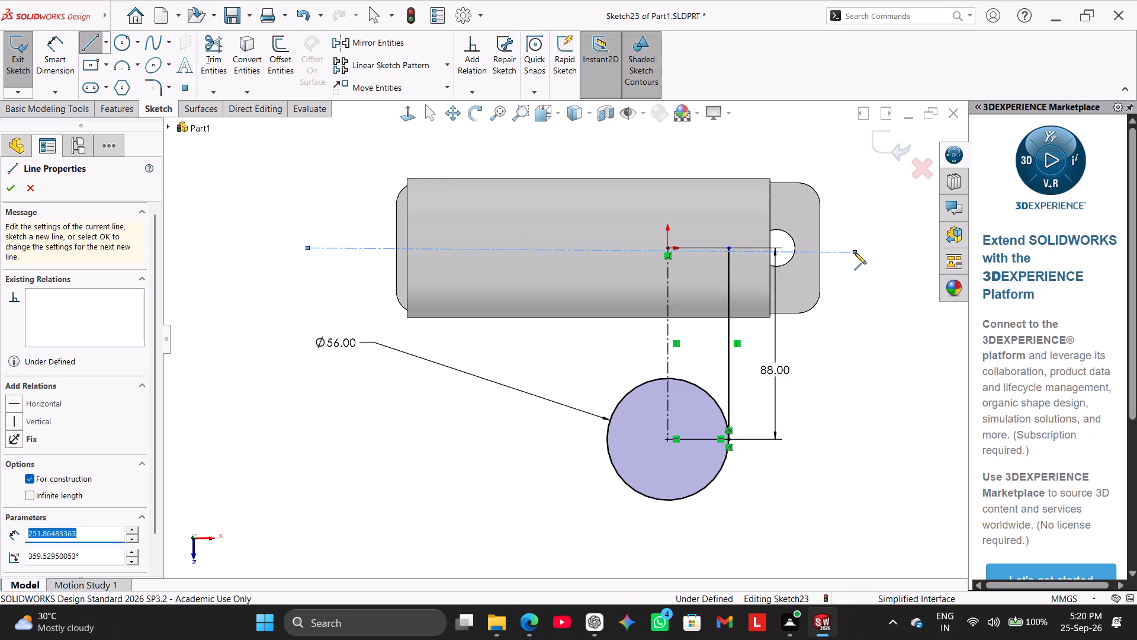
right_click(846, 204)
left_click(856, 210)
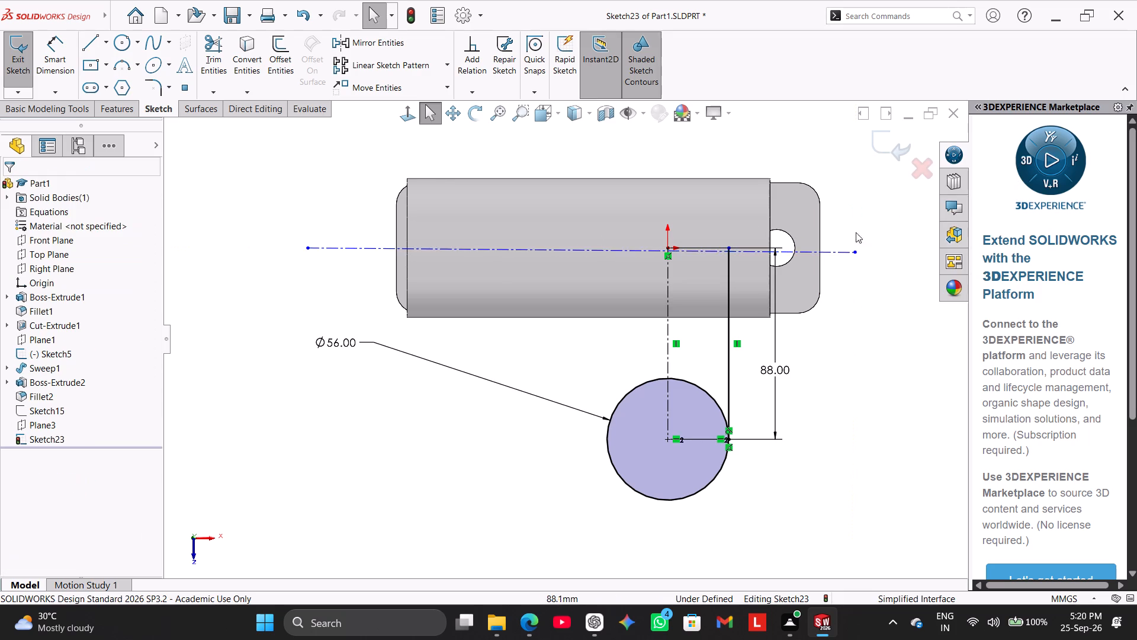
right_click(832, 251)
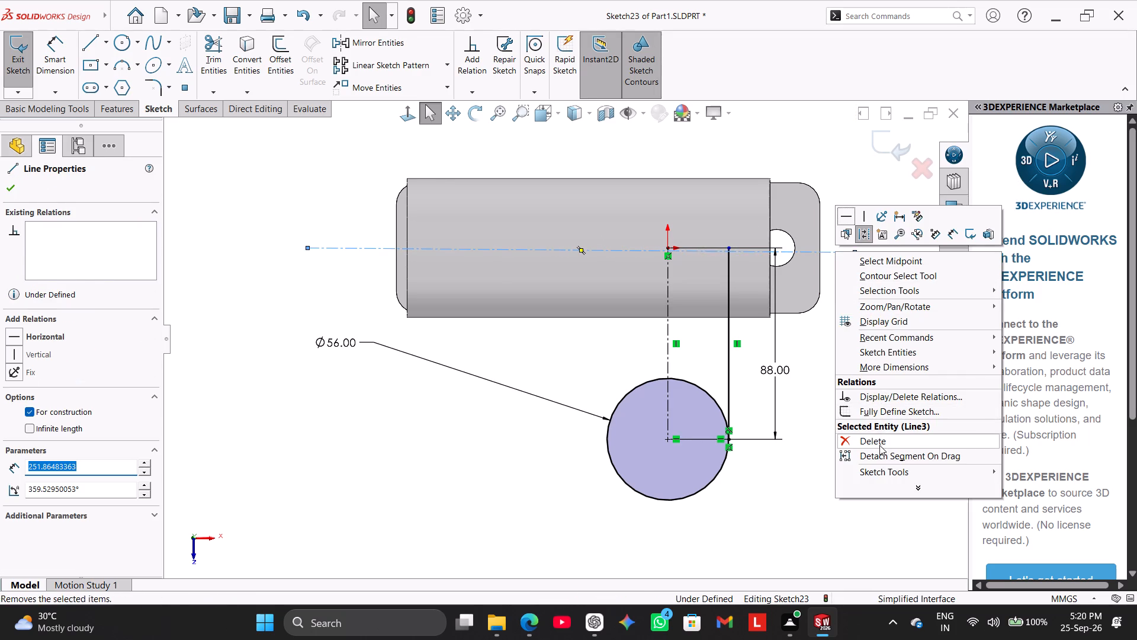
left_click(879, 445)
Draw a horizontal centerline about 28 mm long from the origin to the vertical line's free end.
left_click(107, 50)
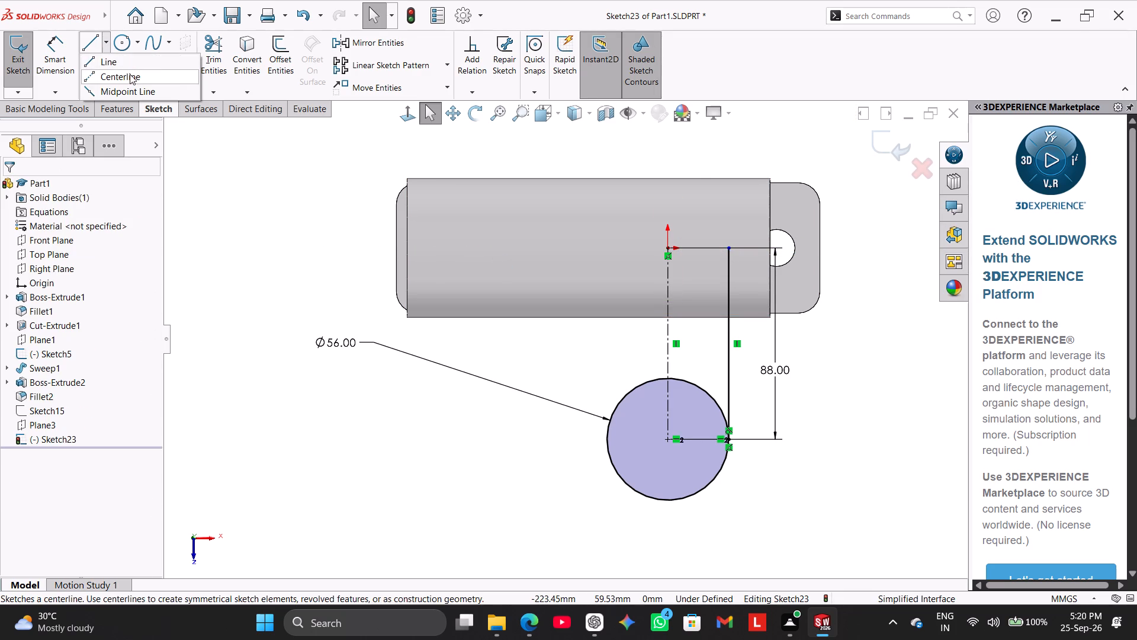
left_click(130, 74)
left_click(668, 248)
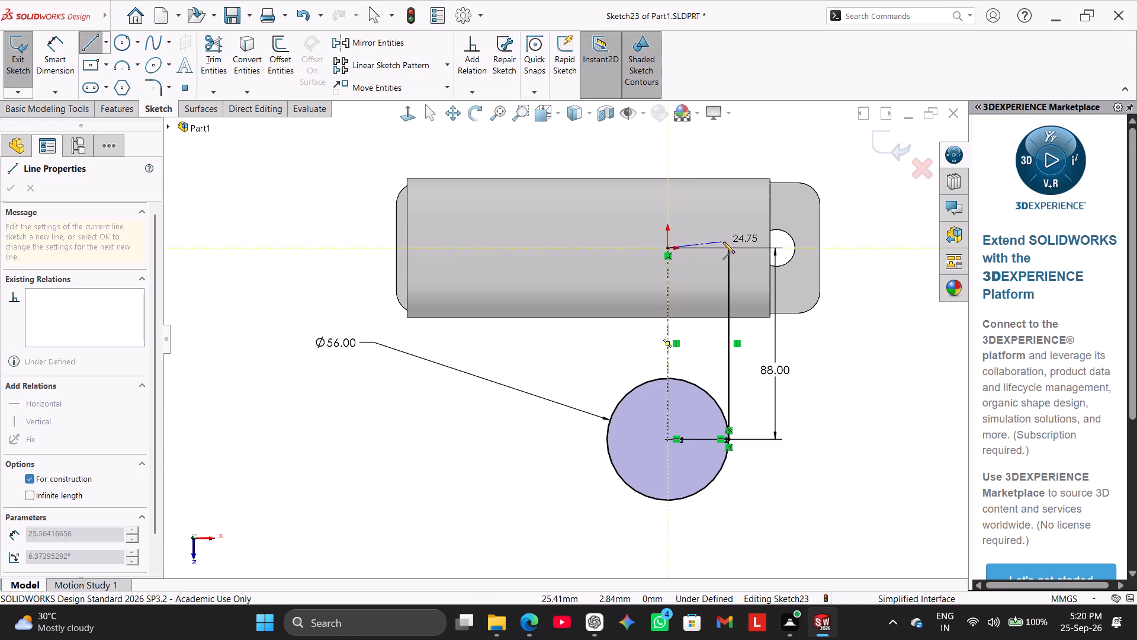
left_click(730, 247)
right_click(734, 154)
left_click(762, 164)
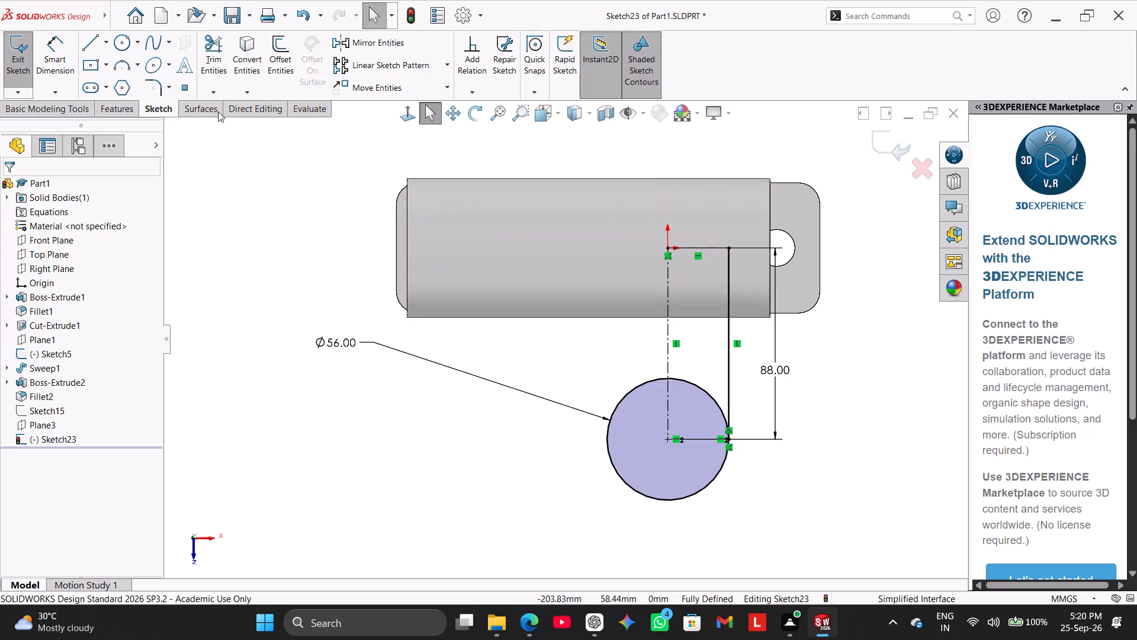
Mirror the vertical solid line about the vertical centerline through the circle, keeping the original.
left_click(363, 33)
left_click(727, 287)
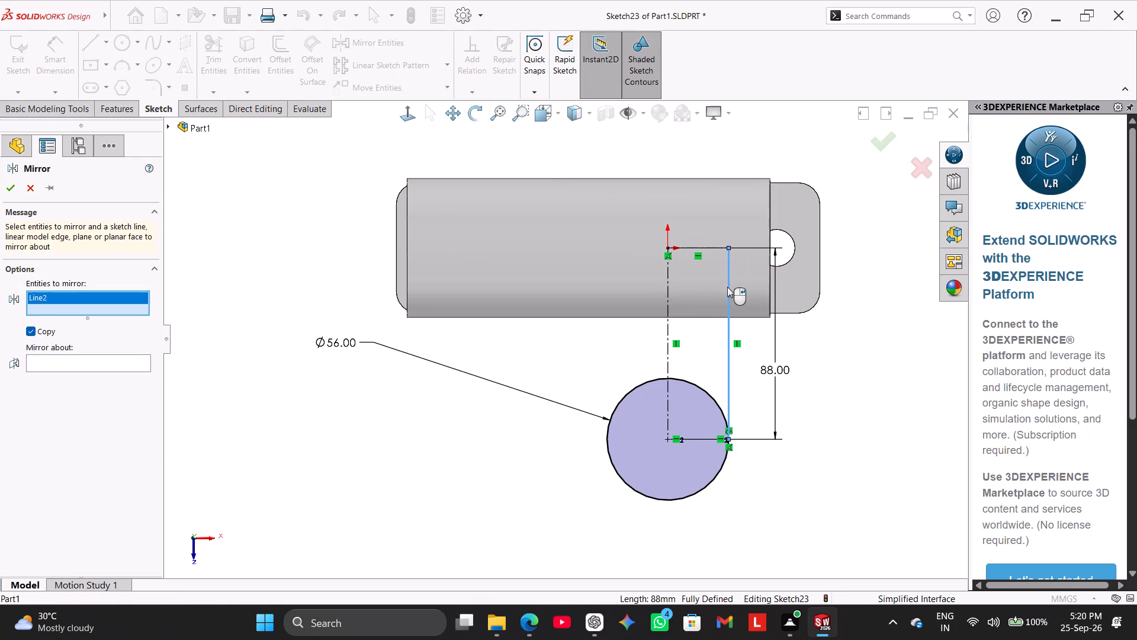
left_click(134, 363)
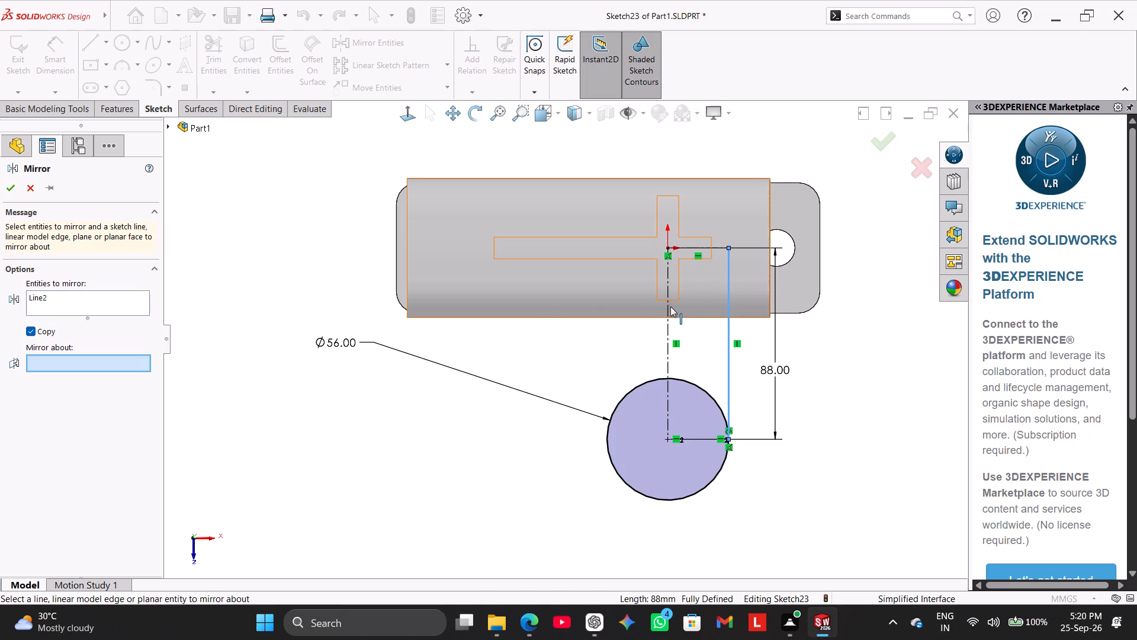
left_click(670, 309)
left_click(9, 188)
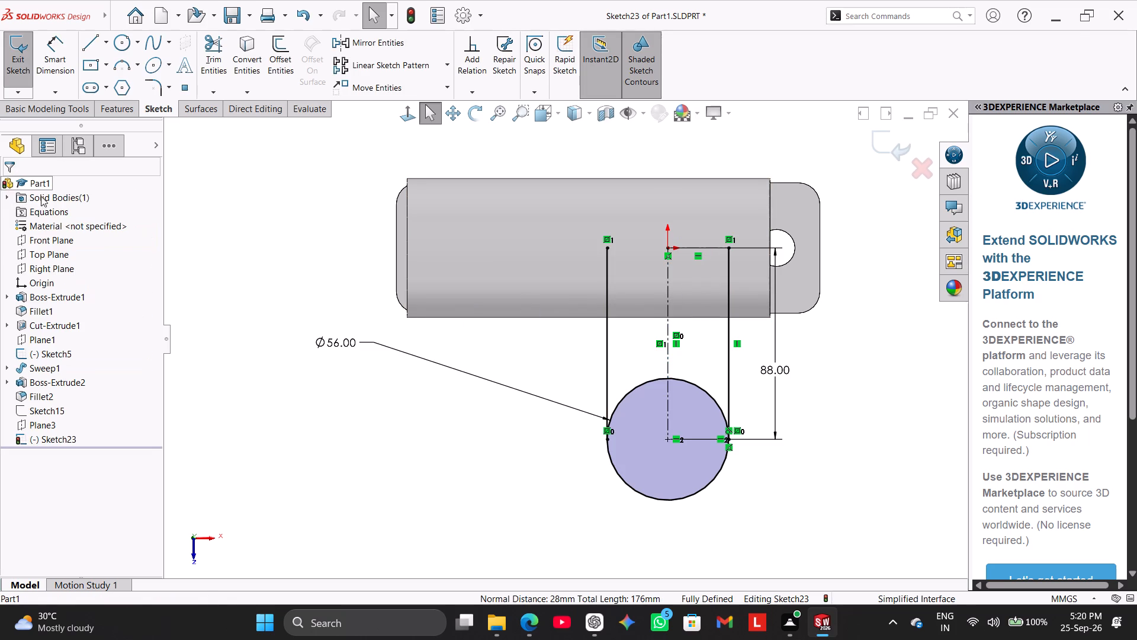
right_click(198, 196)
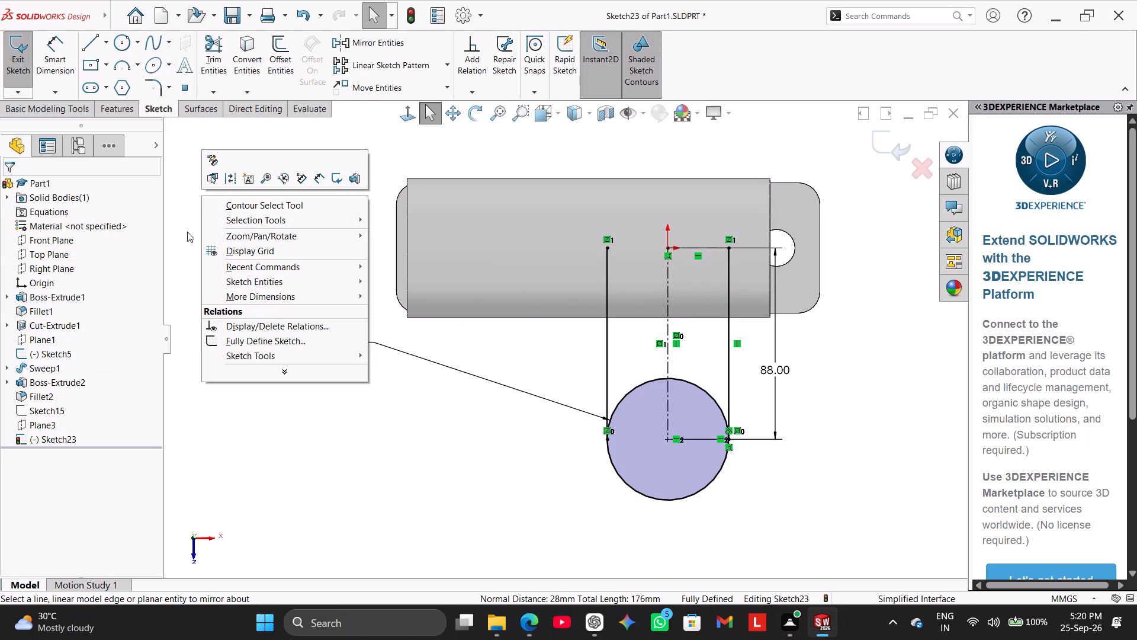
left_click(185, 230)
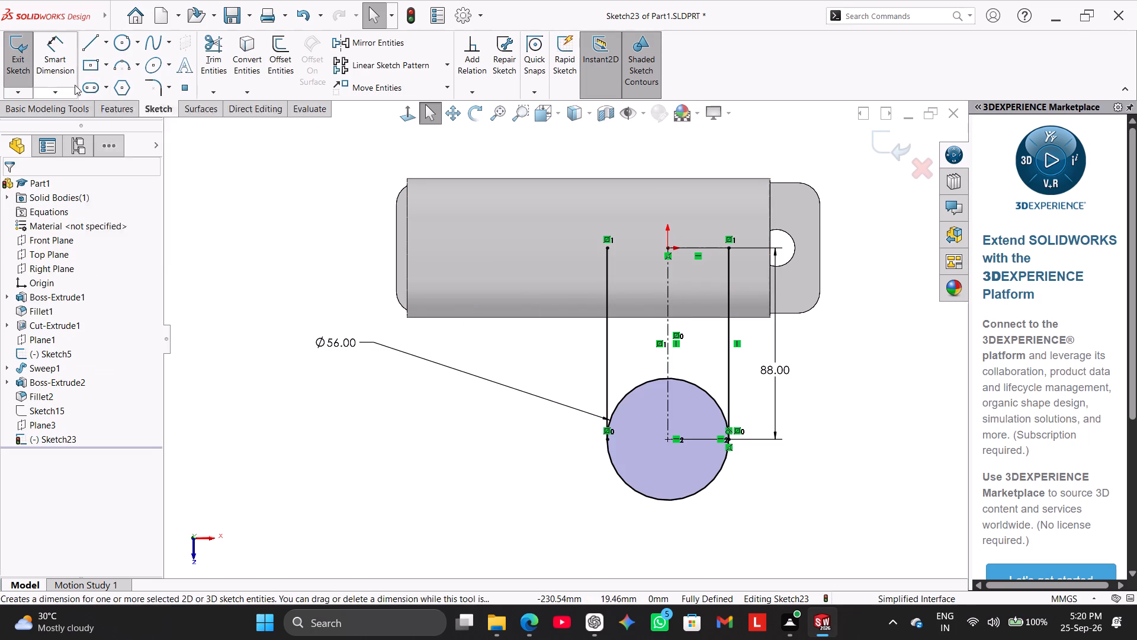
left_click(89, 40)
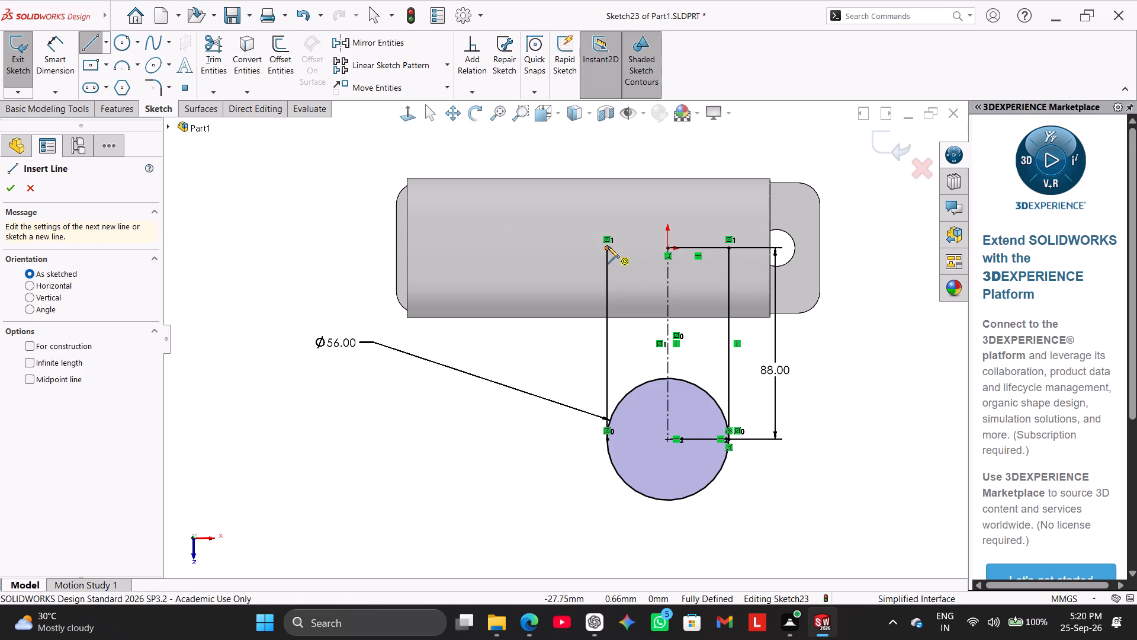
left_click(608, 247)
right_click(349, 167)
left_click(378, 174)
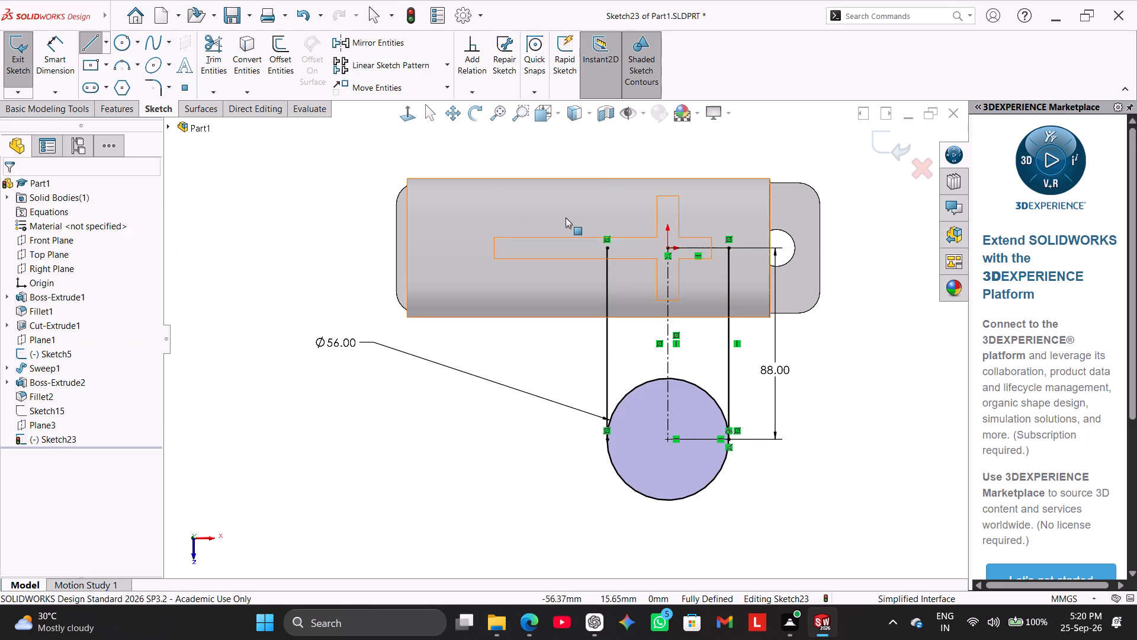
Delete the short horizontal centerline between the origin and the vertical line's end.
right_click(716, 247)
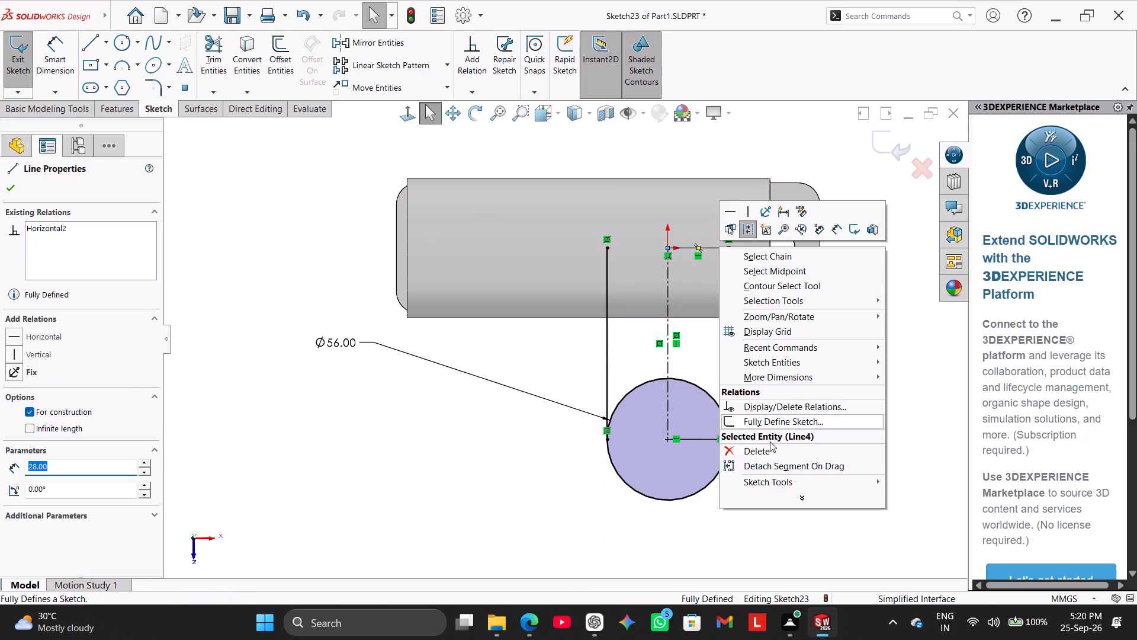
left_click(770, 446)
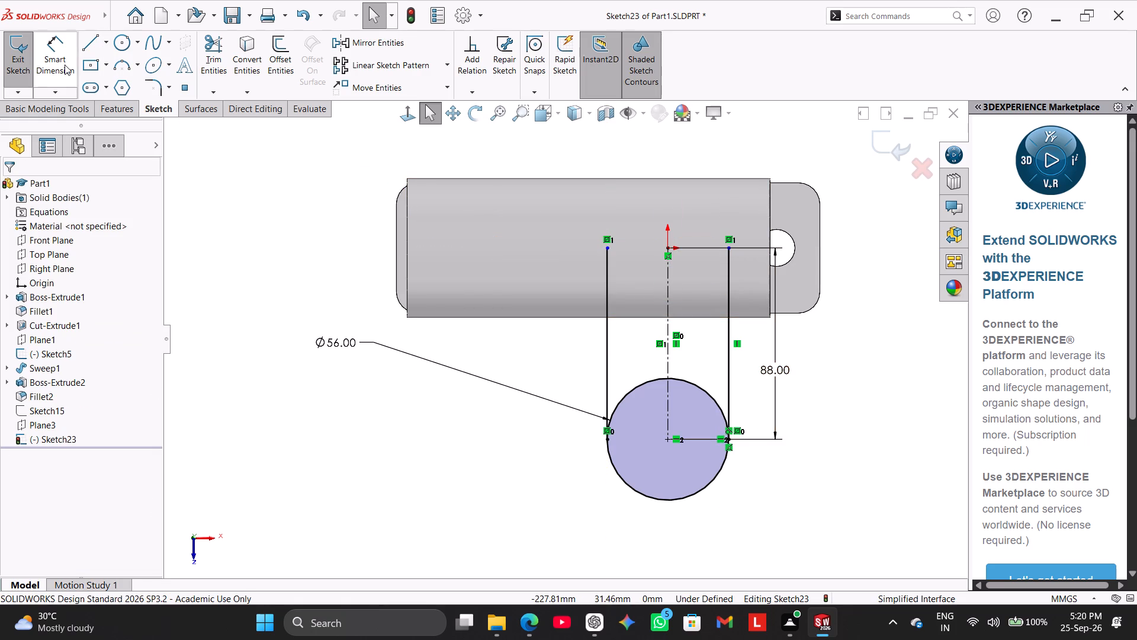
Draw a horizontal solid line joining the free ends of the two vertical lines.
left_click(90, 39)
left_click(608, 247)
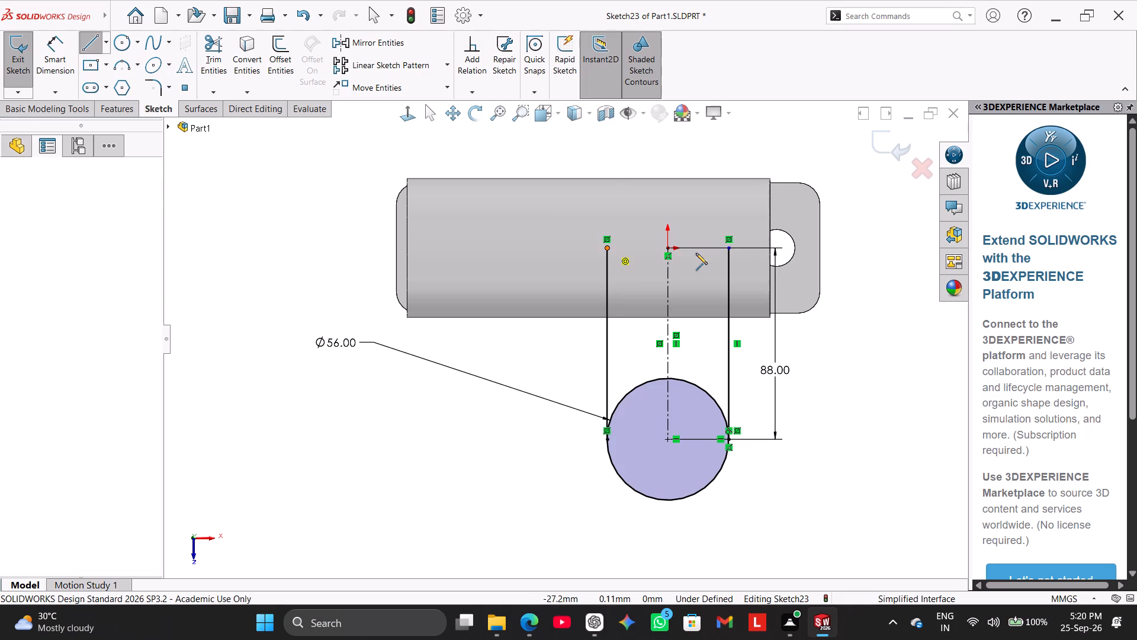
left_click(728, 247)
right_click(667, 153)
left_click(689, 163)
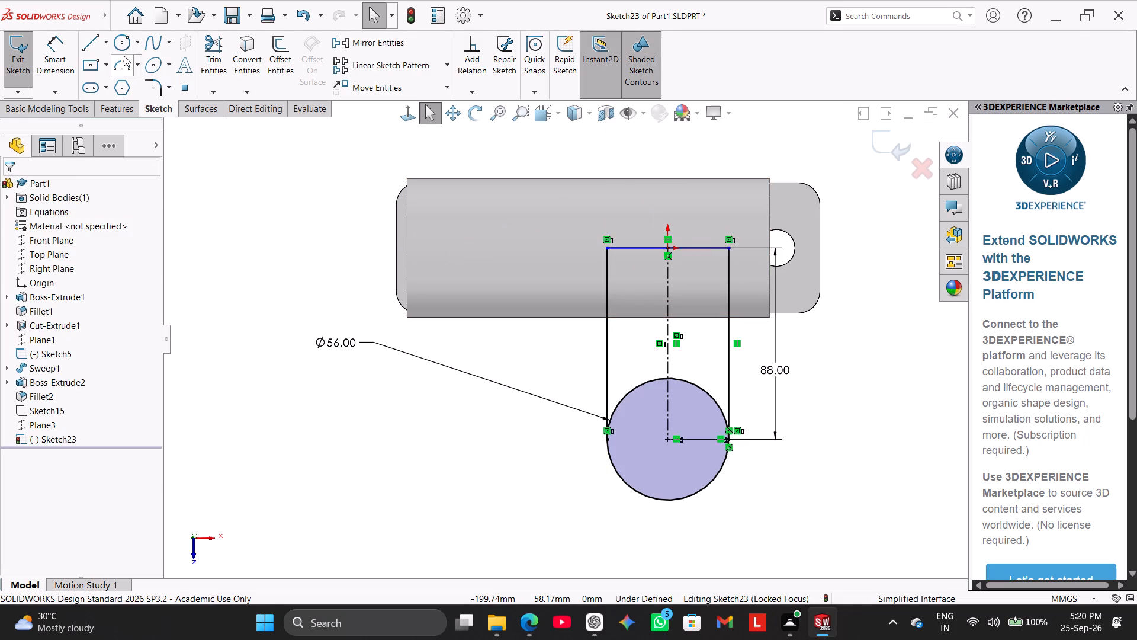
Sketch a horizontal centerline about 101 mm long through the origin and shorten its end nearest the base hole.
left_click(107, 42)
left_click(121, 79)
left_click(582, 248)
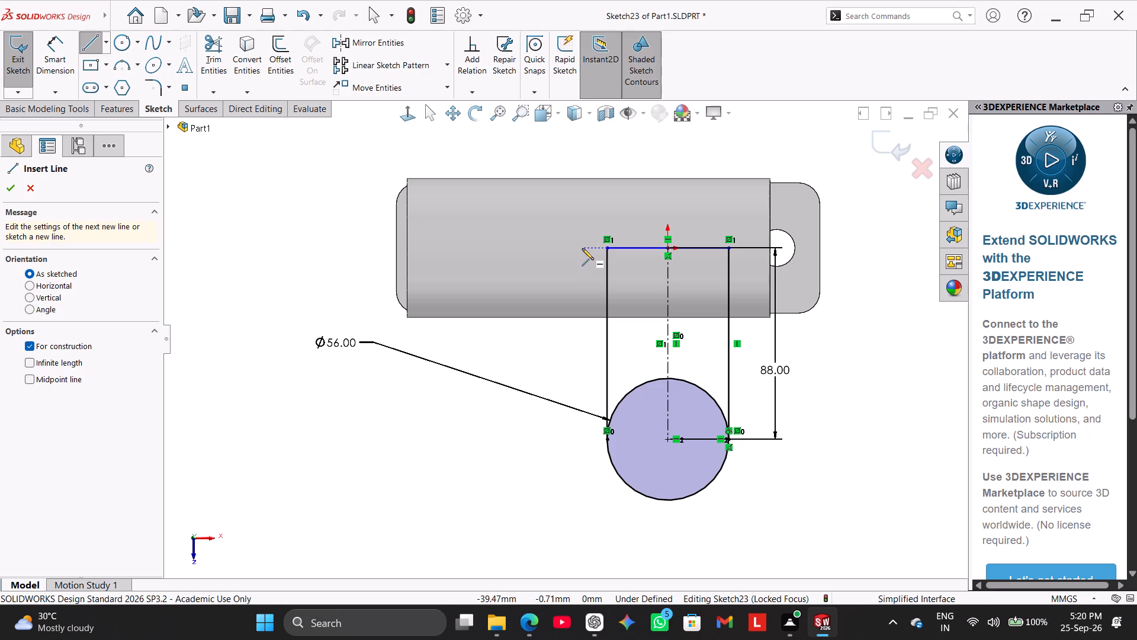
left_click(802, 247)
right_click(814, 162)
left_click(835, 171)
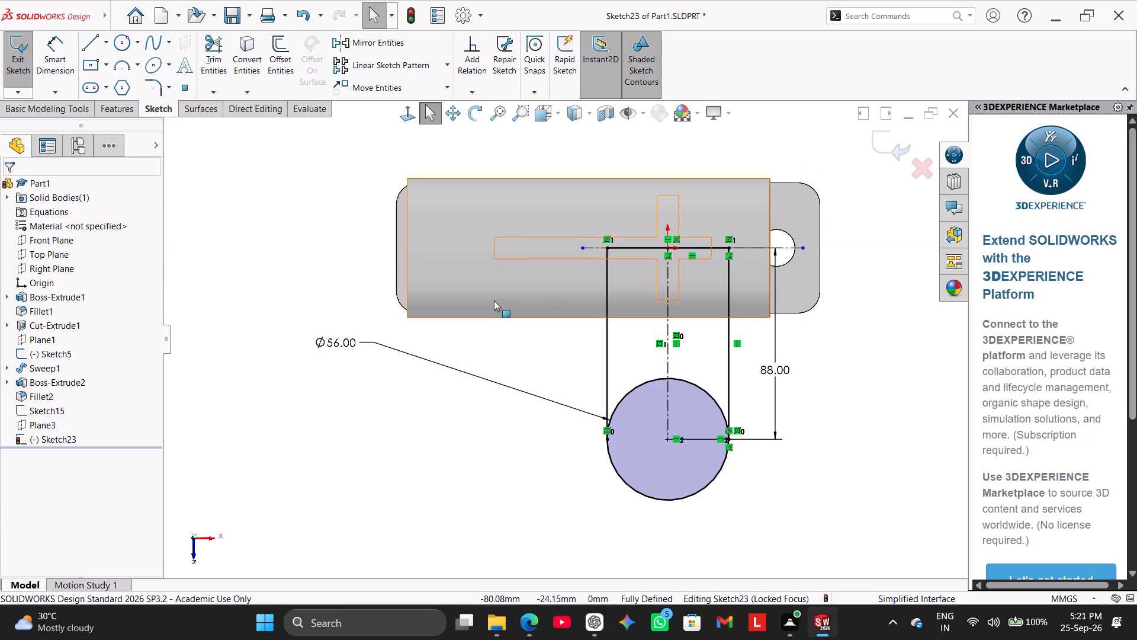
left_click_drag(802, 247, 764, 247)
left_click(875, 309)
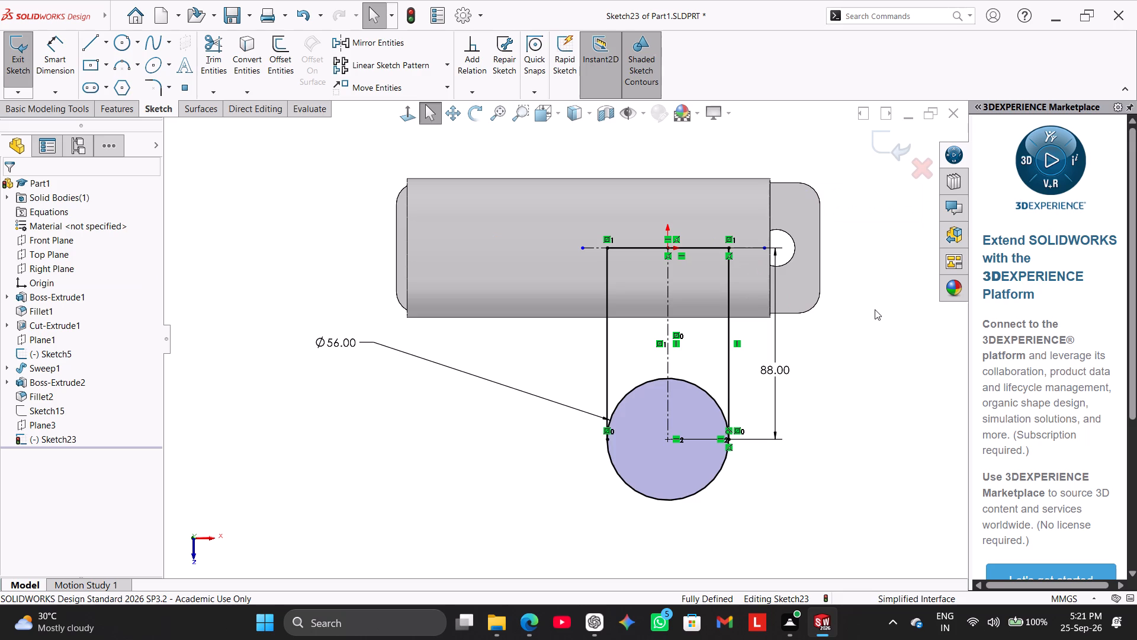
Extrude only the 56 mm circle region of the sketch 70 mm in the reversed direction, toward the base, with merged result.
middle_click_drag(488, 450, 400, 321)
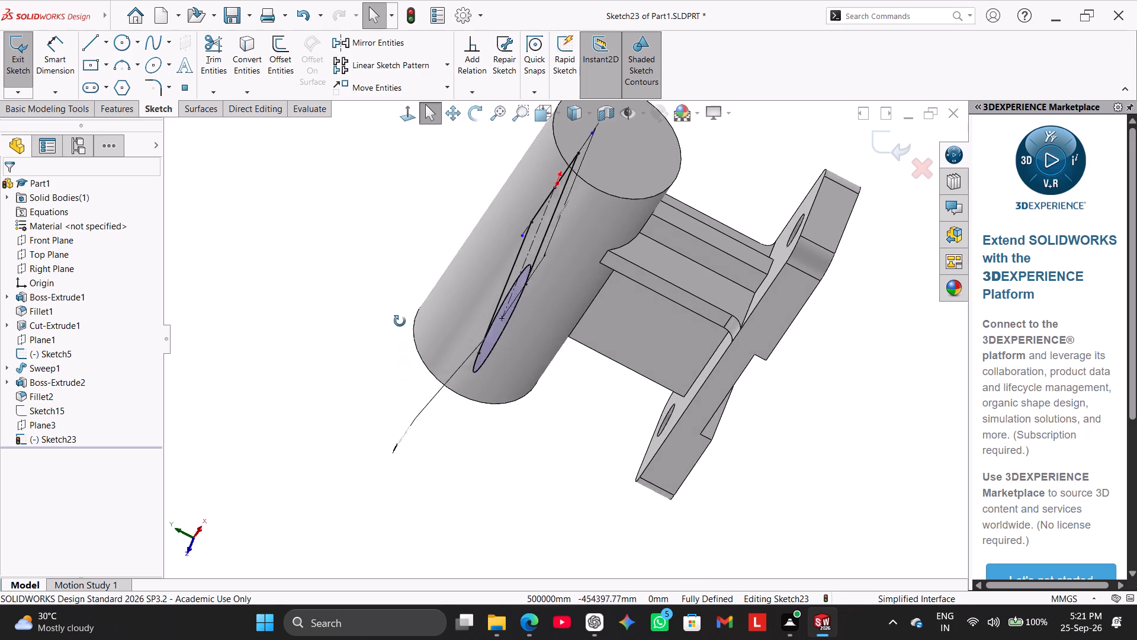
middle_click_drag(400, 321, 399, 319)
left_click(102, 108)
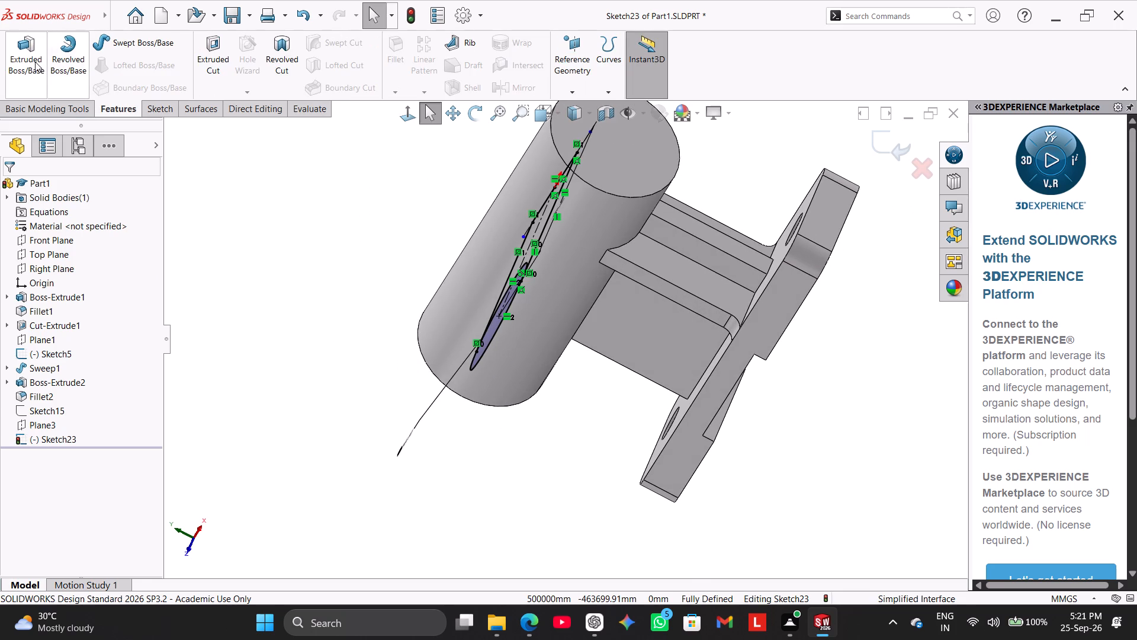
left_click(35, 62)
middle_click_drag(477, 401, 387, 316)
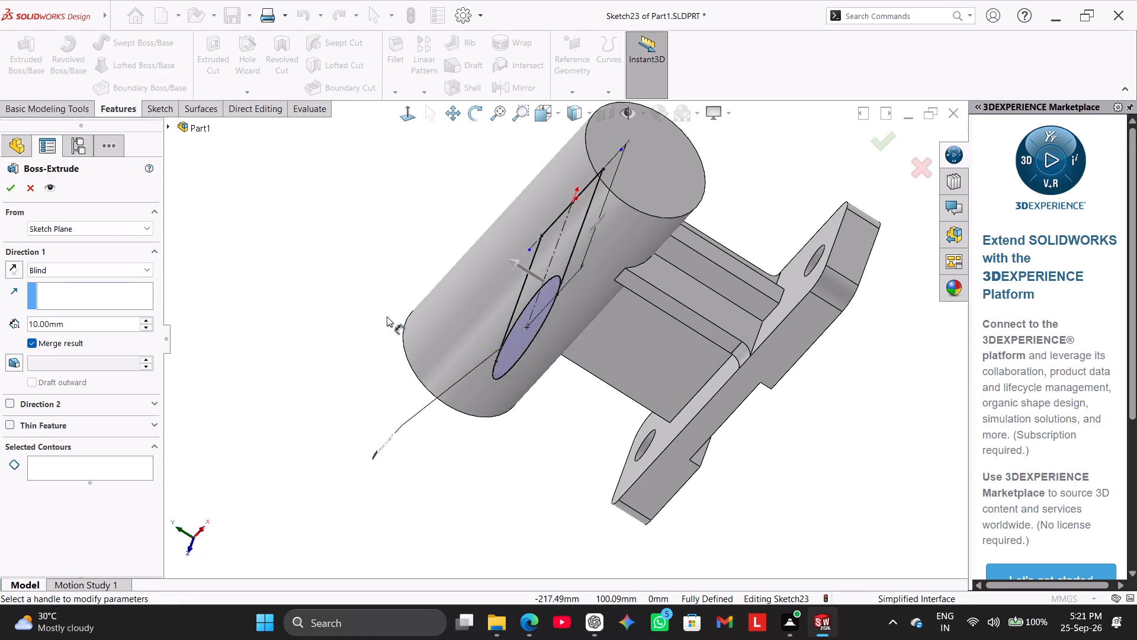
middle_click_drag(387, 316, 387, 318)
middle_click_drag(290, 316, 358, 311)
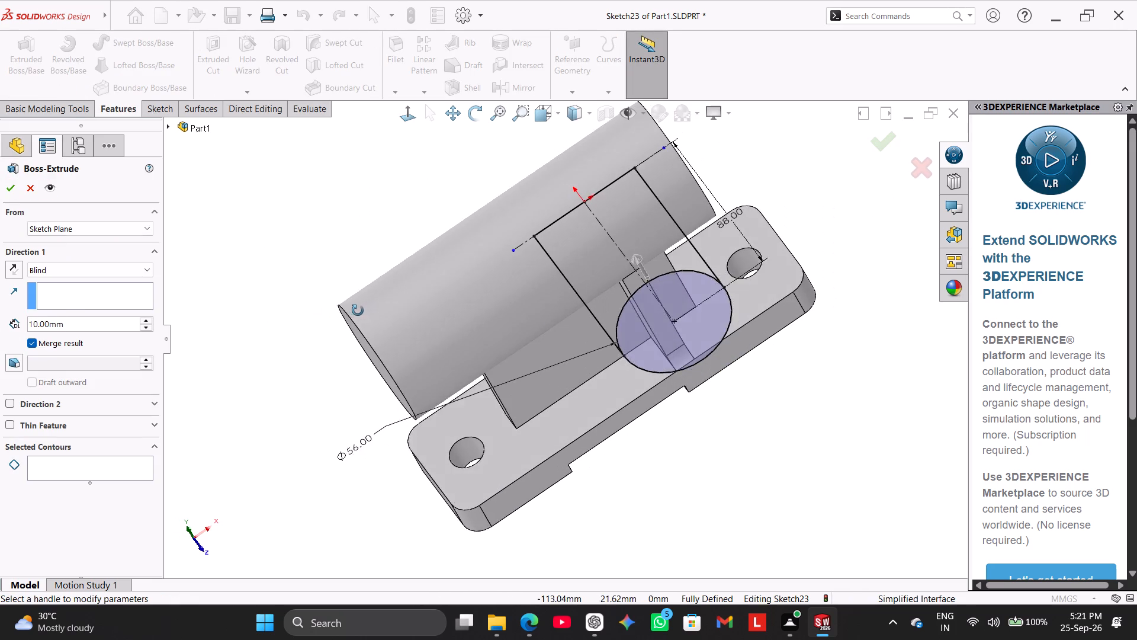
middle_click_drag(358, 311, 356, 311)
left_click(11, 267)
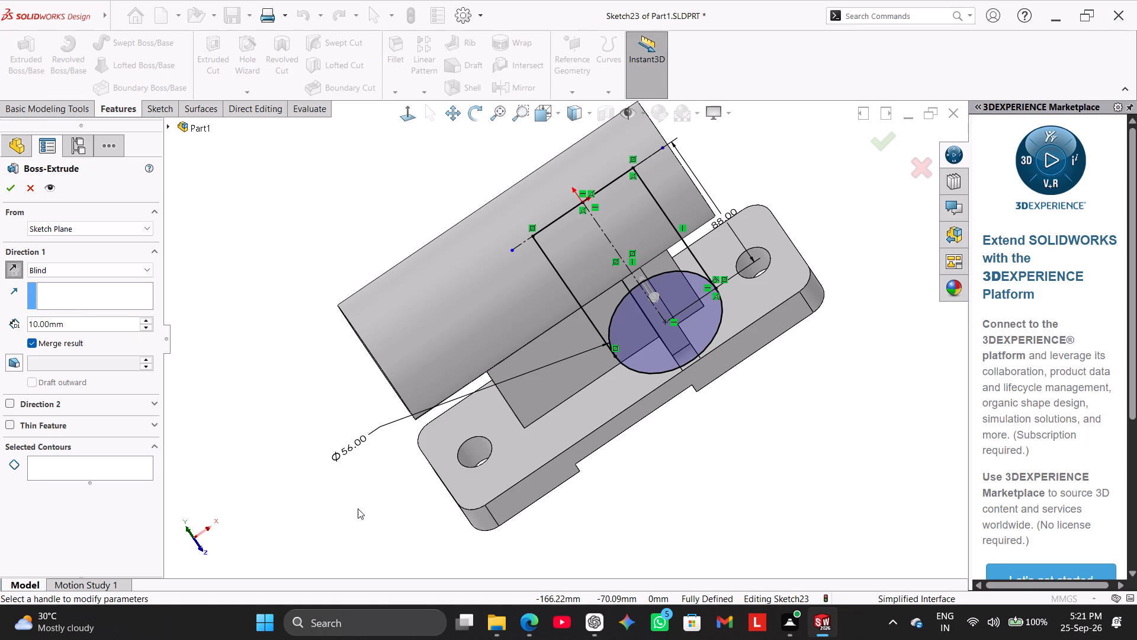
middle_click_drag(313, 452, 217, 420)
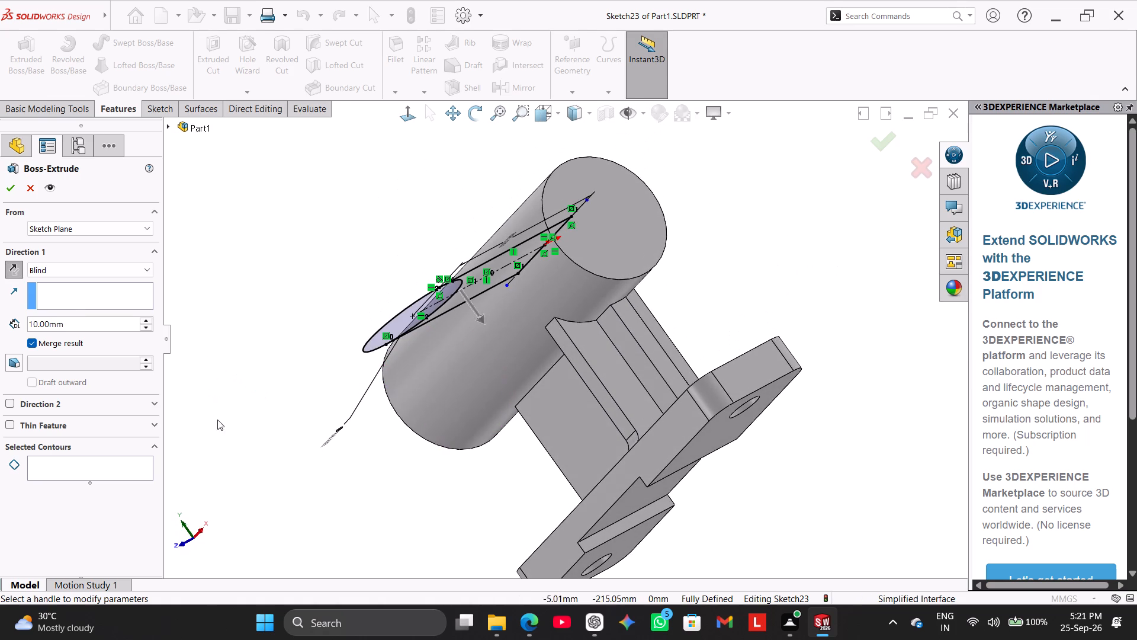
left_click(85, 471)
middle_click_drag(283, 385, 344, 430)
left_click(500, 396)
middle_click_drag(317, 450, 253, 421)
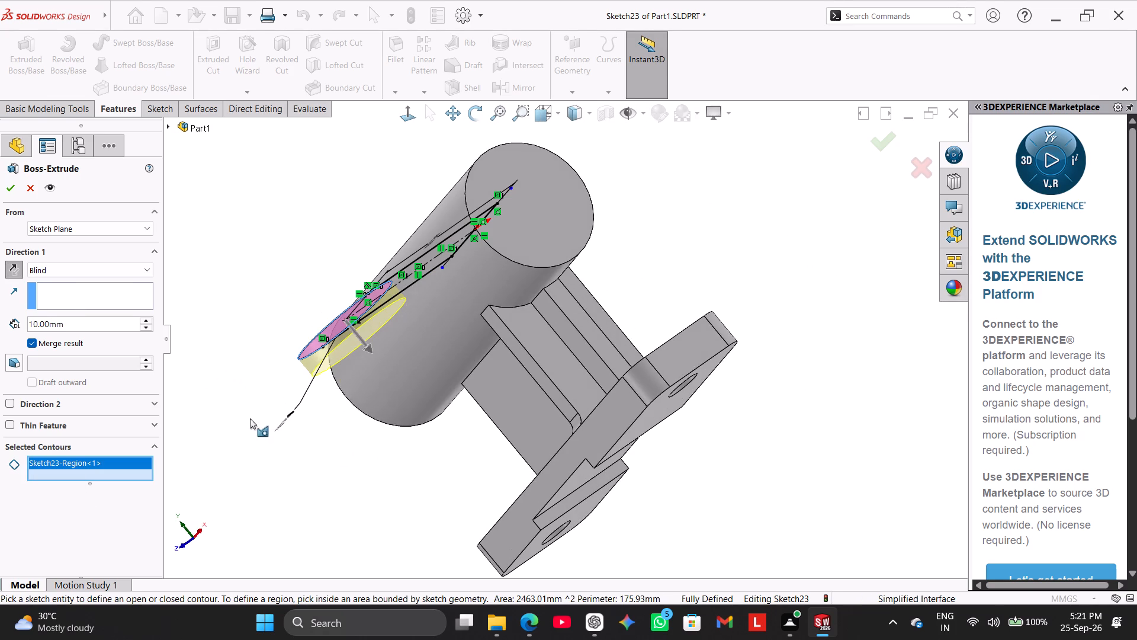
double_click(77, 327)
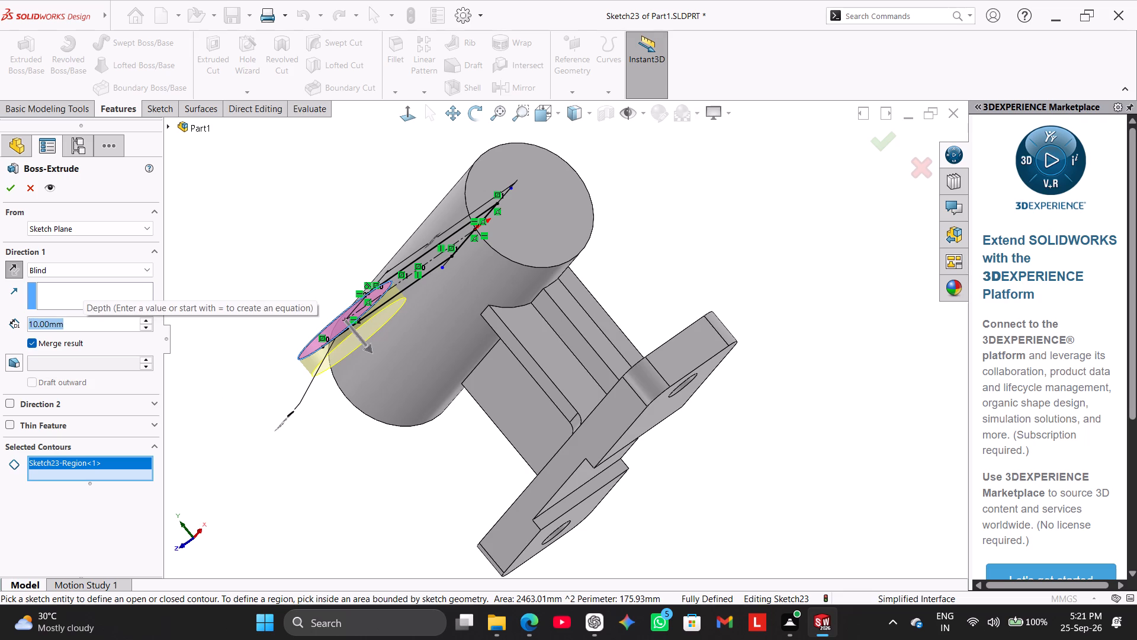
type("70")
key("Return")
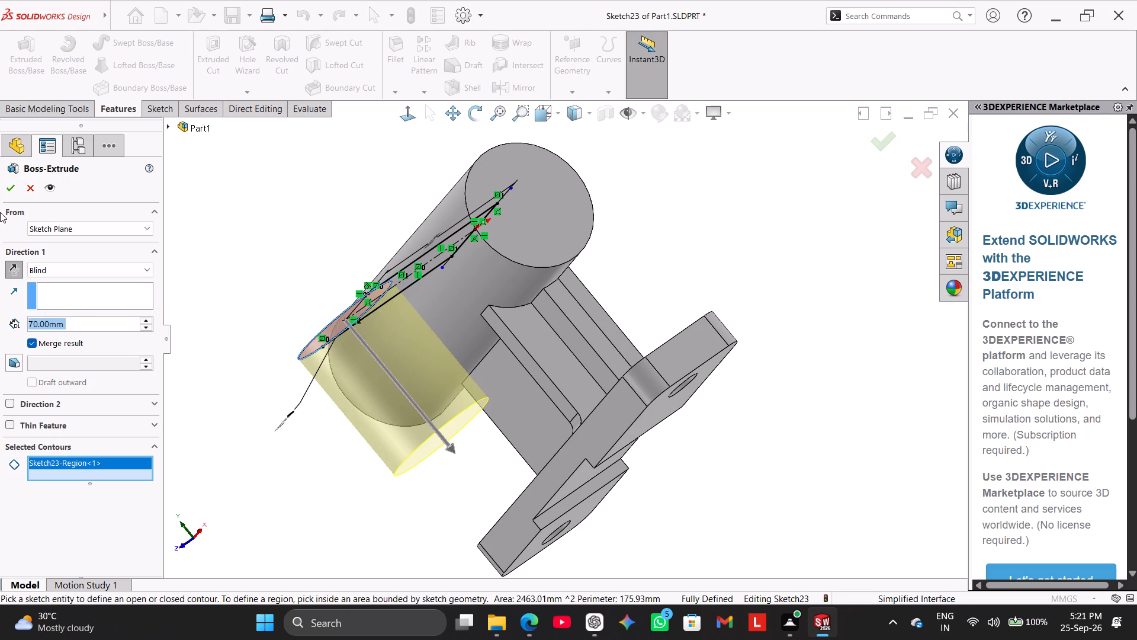
left_click(12, 188)
left_click(166, 231)
Reuse the circle's sketch to boss-extrude the region enclosed by the circle, two vertical lines and horizontal line, reversing the direction toward the base.
middle_click_drag(239, 237, 295, 257)
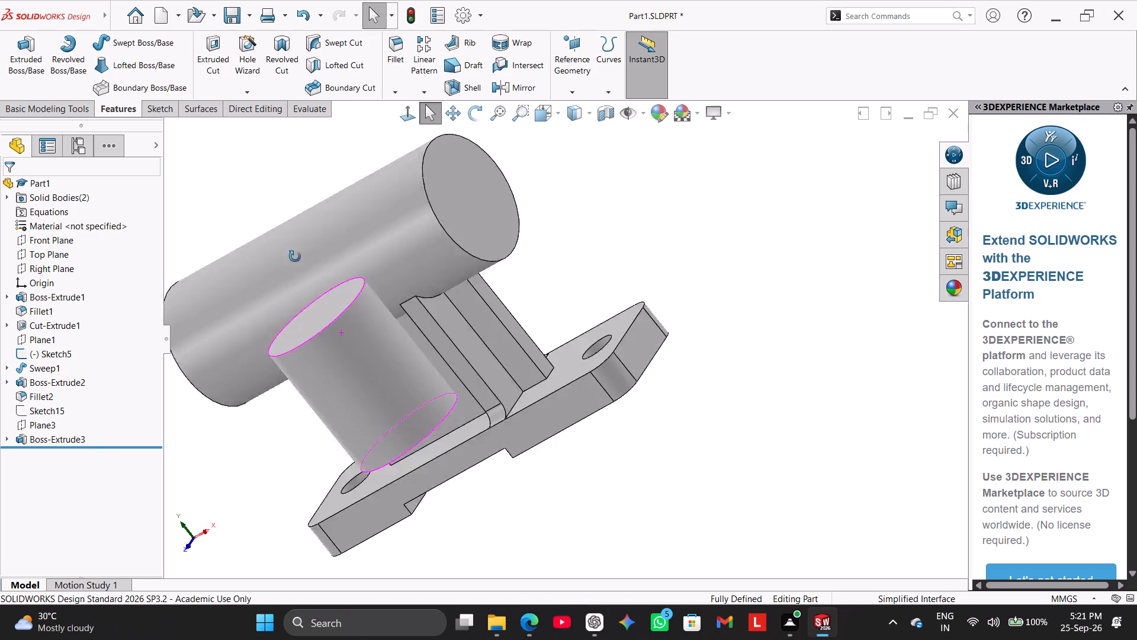
middle_click_drag(295, 257, 248, 268)
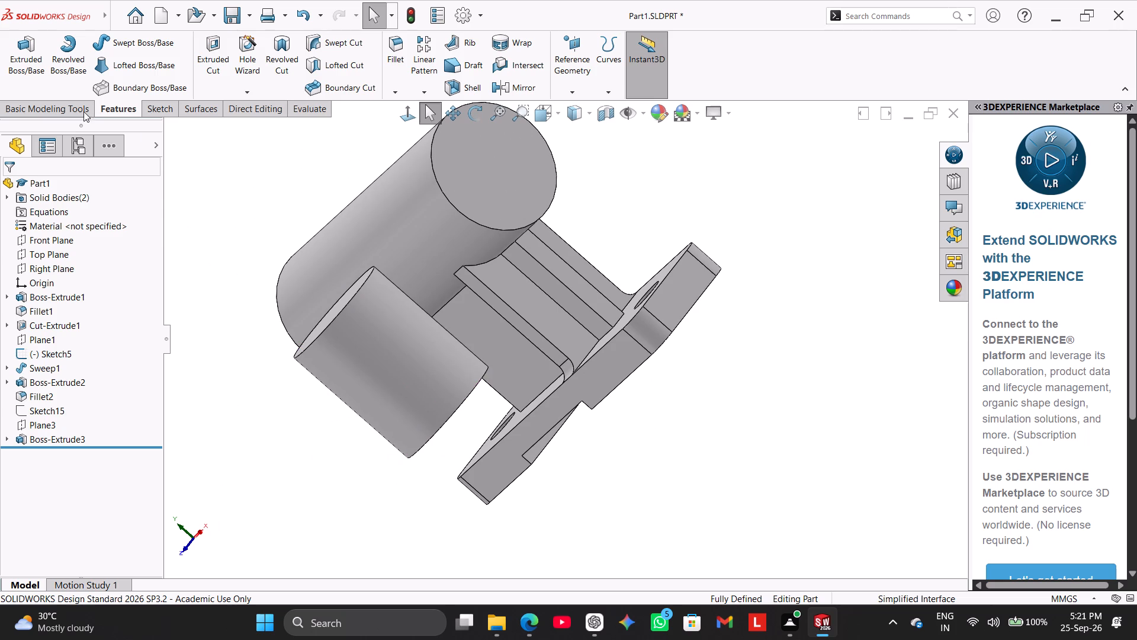
left_click(30, 73)
left_click(165, 128)
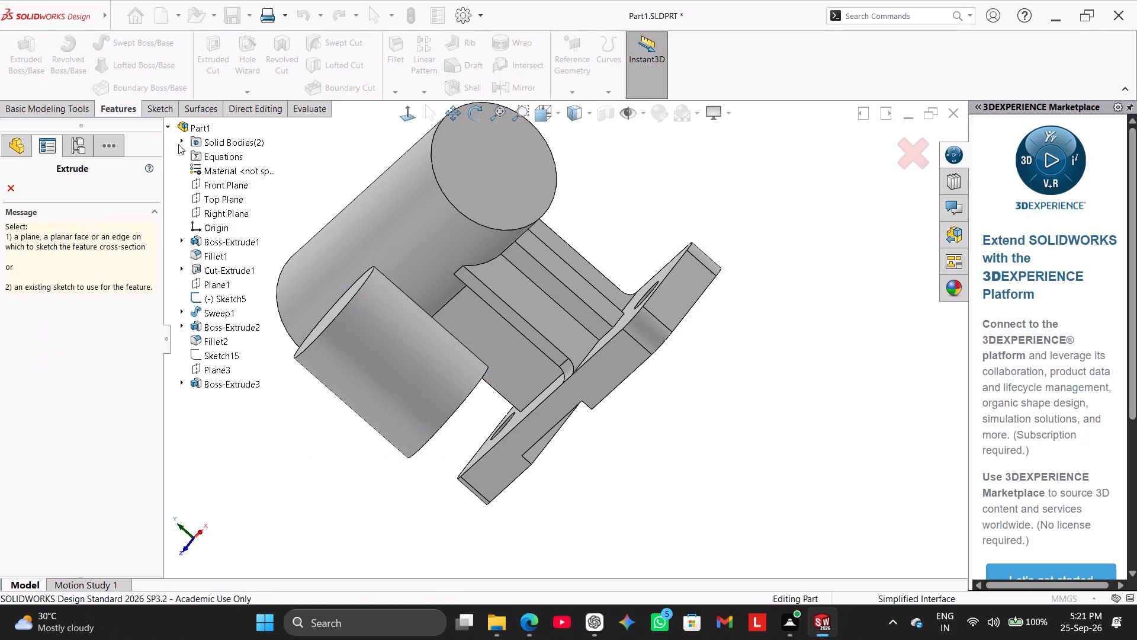
left_click_drag(187, 382, 194, 381)
left_click(221, 399)
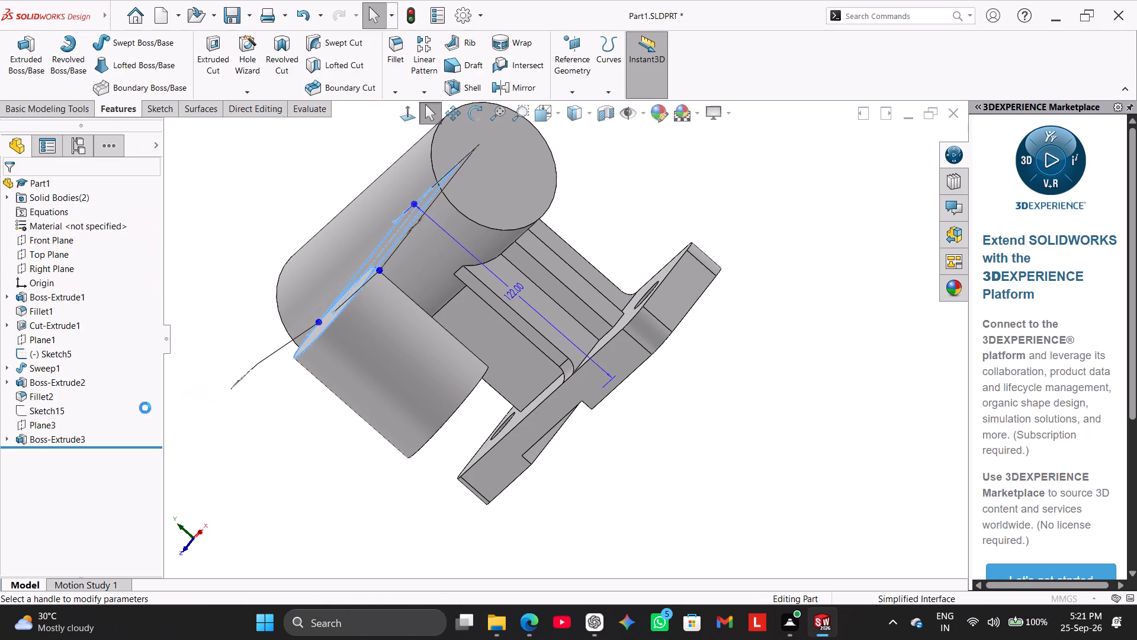
left_click(108, 474)
middle_click_drag(271, 387, 287, 399)
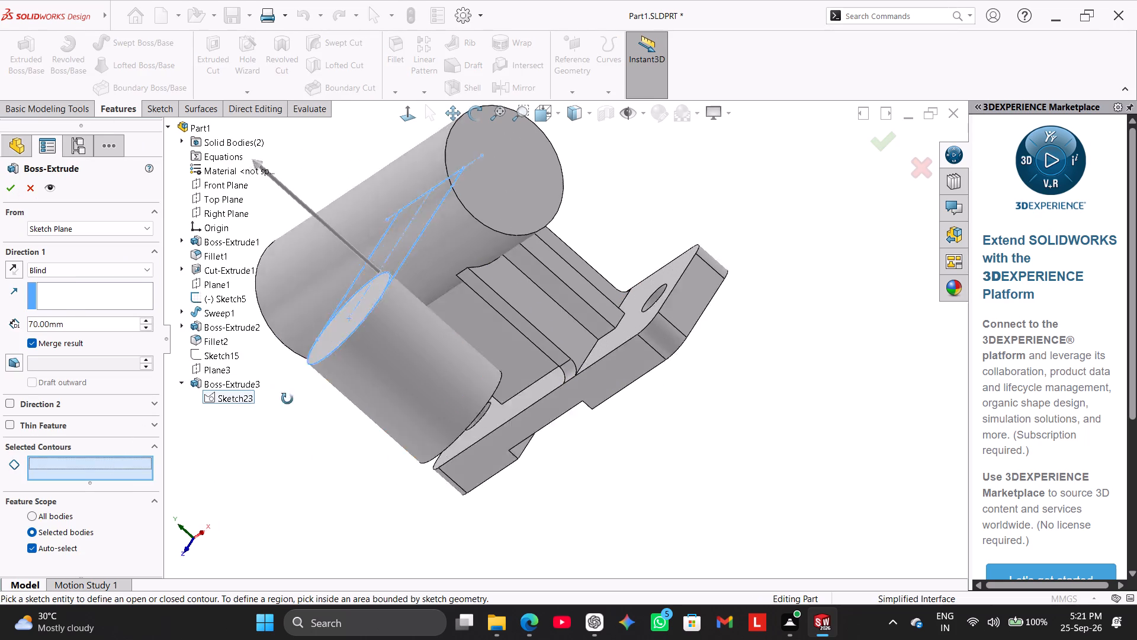
middle_click_drag(287, 399, 319, 425)
left_click(464, 252)
left_click(464, 223)
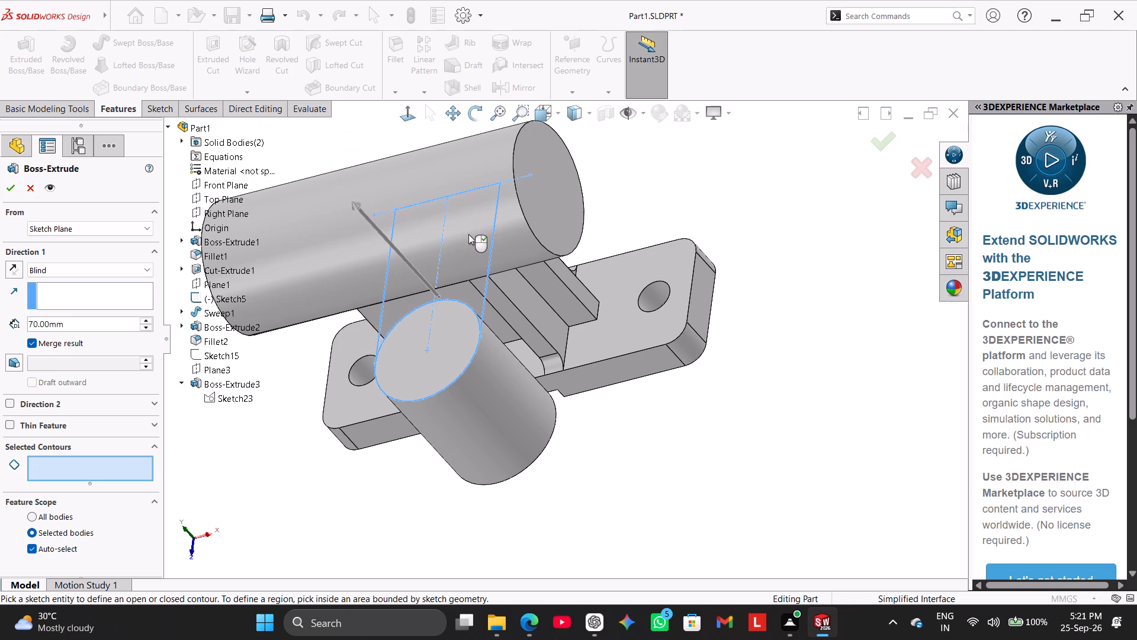
left_click(461, 216)
middle_click_drag(552, 383, 474, 365)
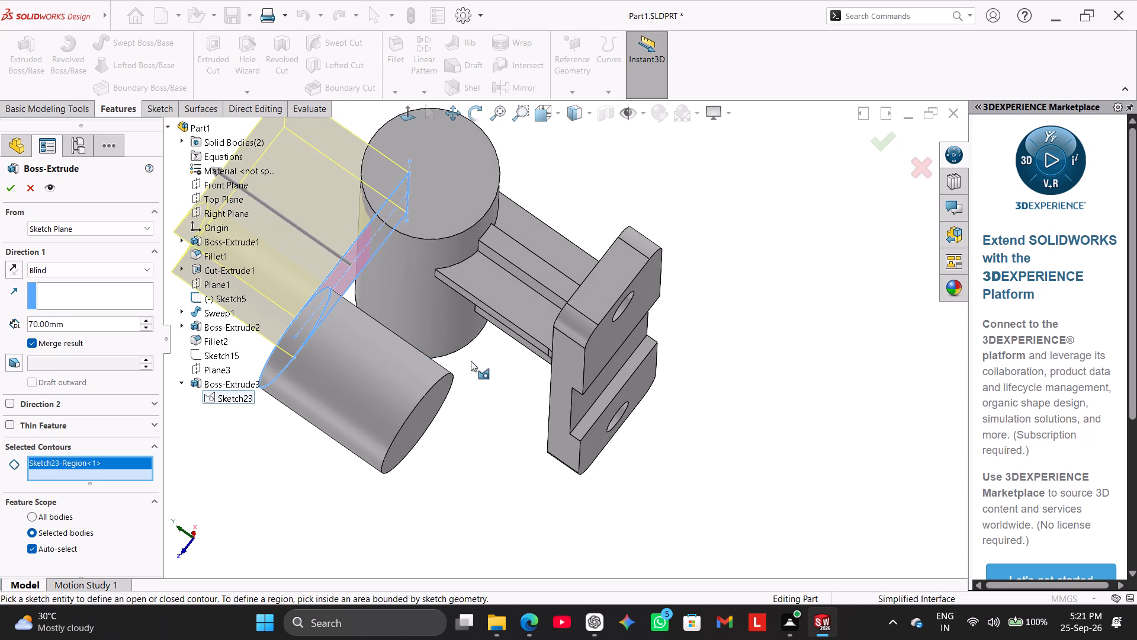
left_click(15, 265)
middle_click_drag(307, 383, 378, 423)
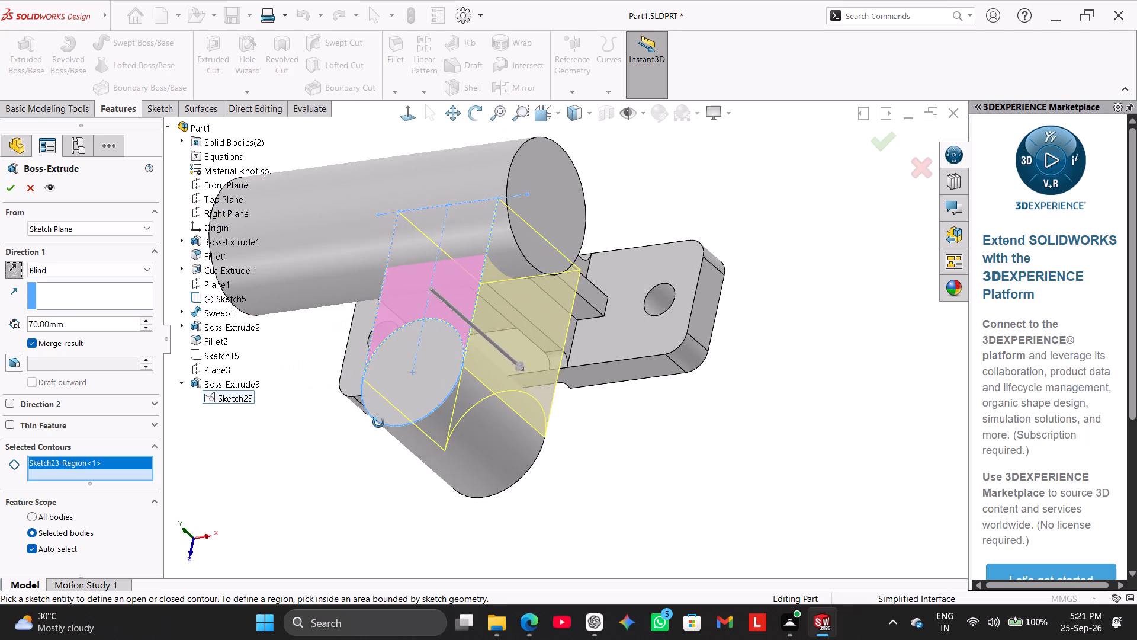
middle_click_drag(378, 423, 366, 439)
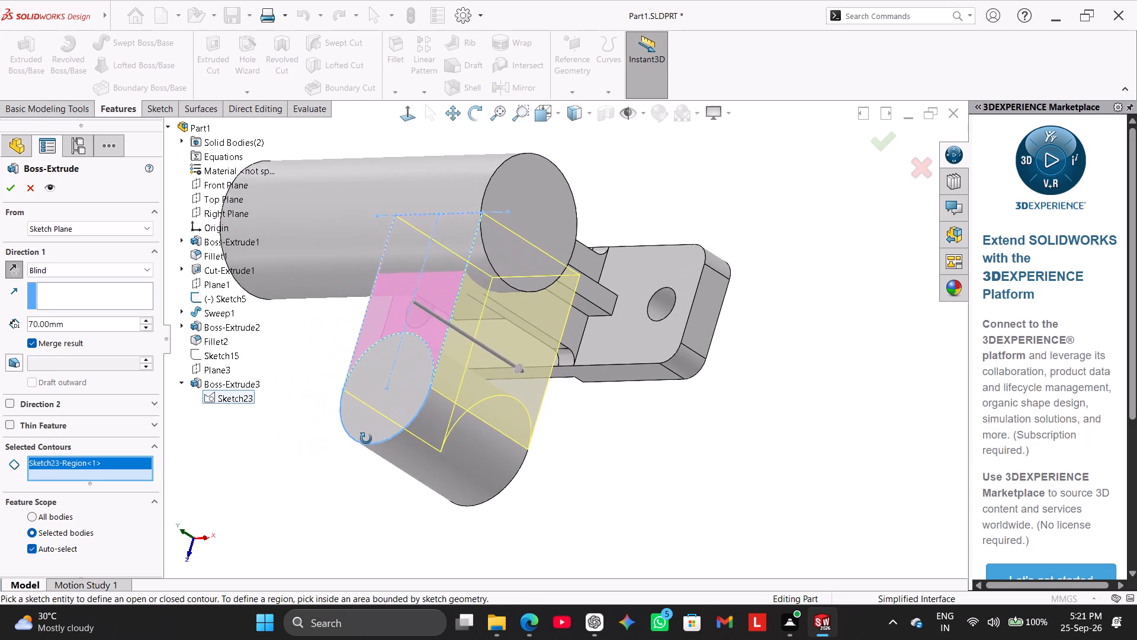
middle_click_drag(366, 439, 343, 425)
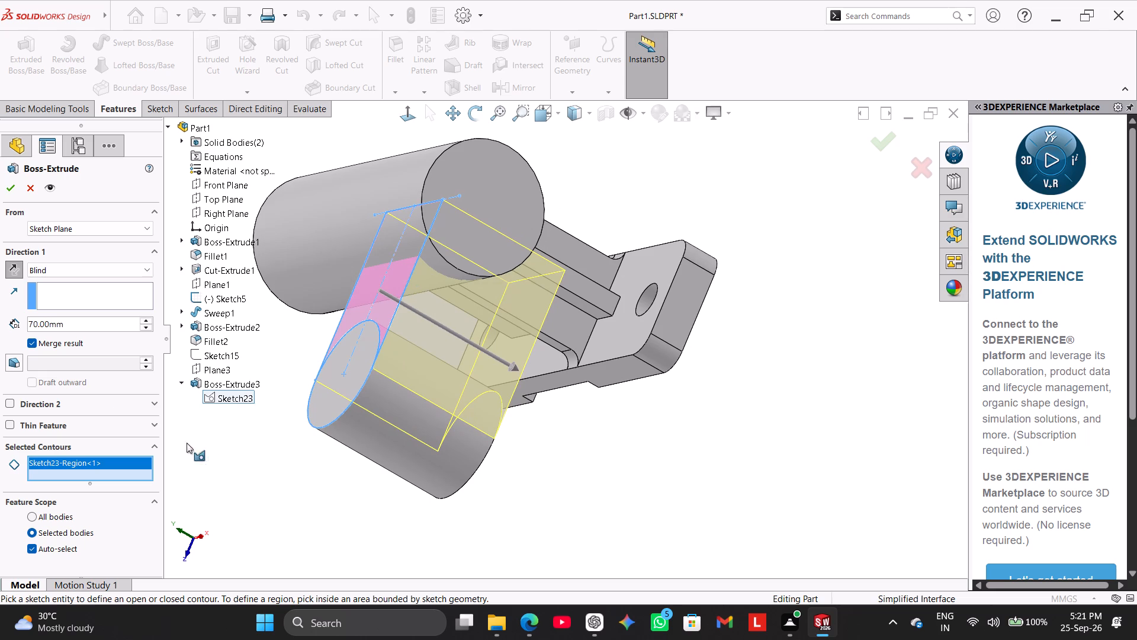
double_click(86, 322)
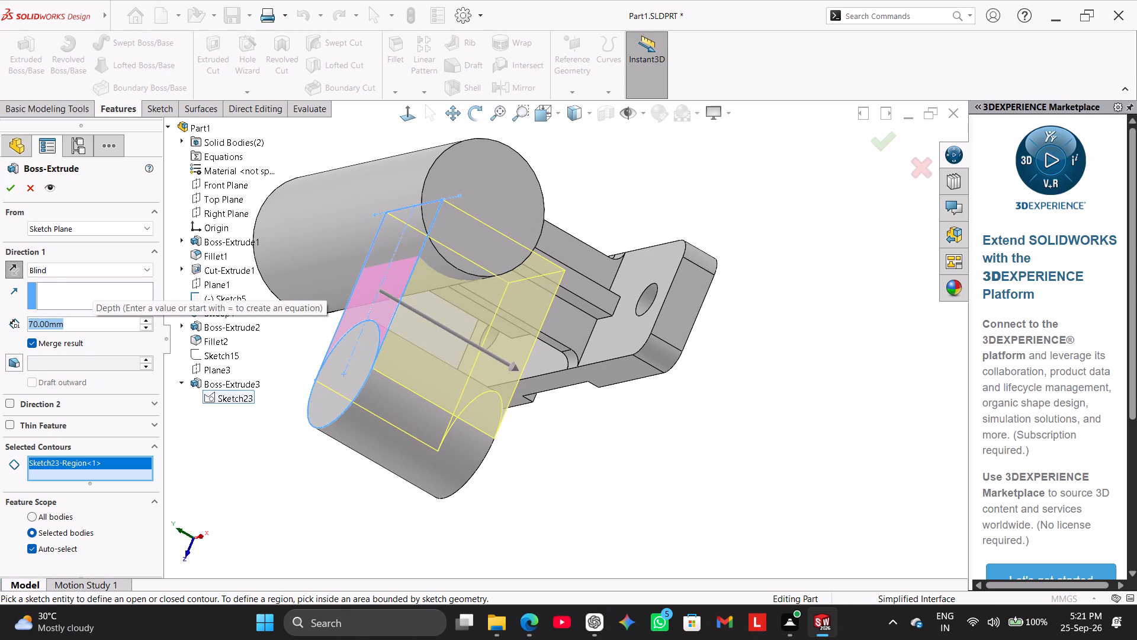
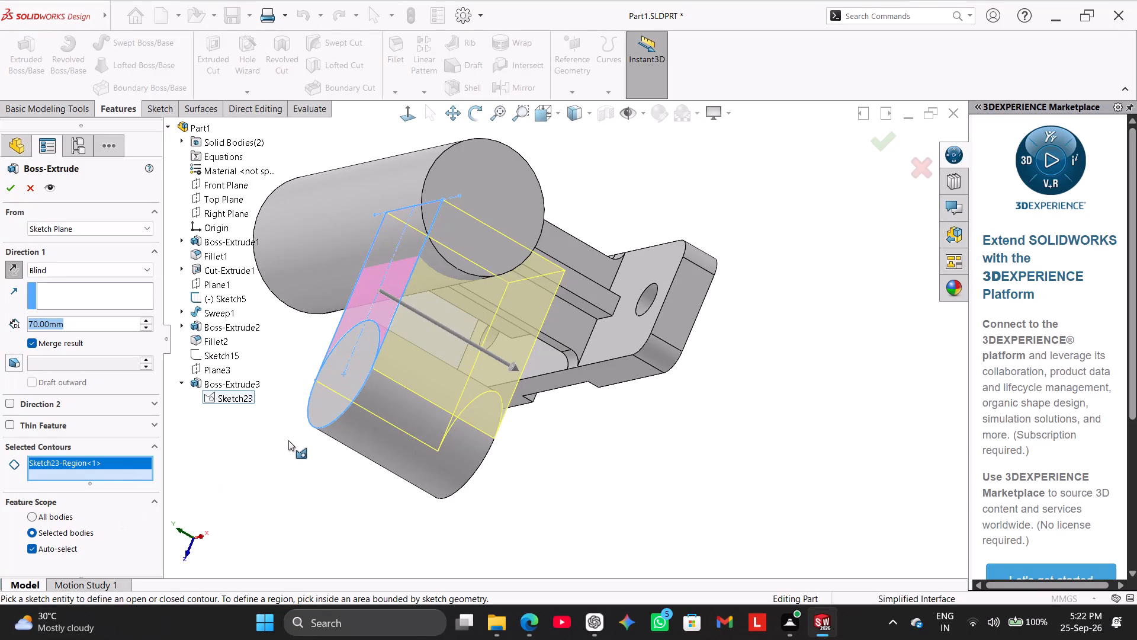
Extrude the selected Sketch23 region as a blind boss with a depth of 8+28+8 (44 mm), merging the result.
double_click(95, 319)
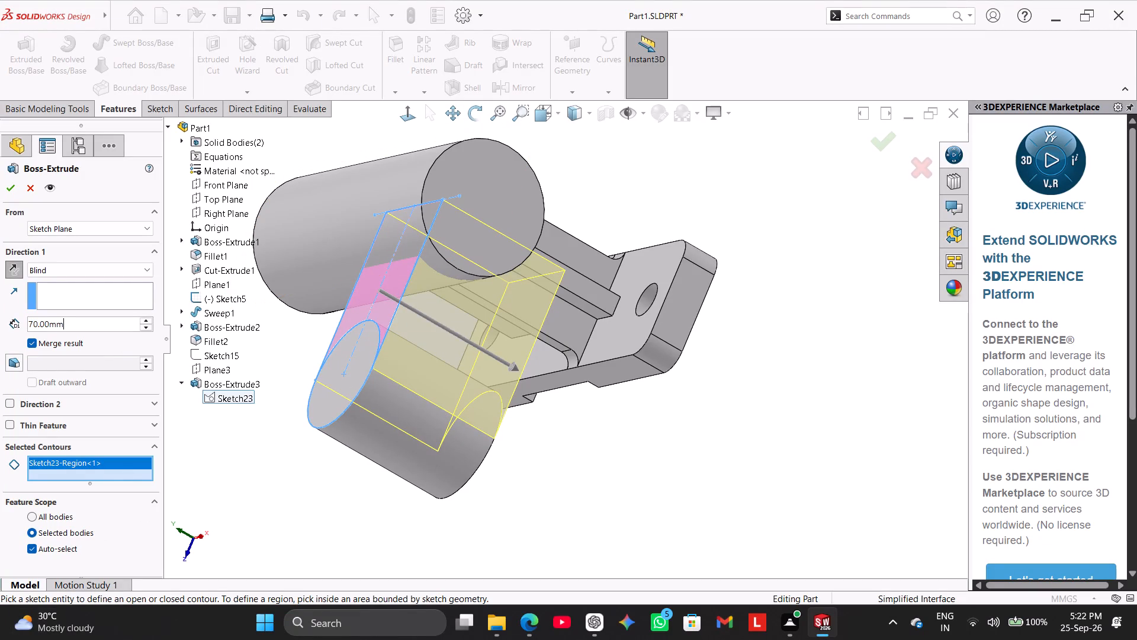
type("8+28+8")
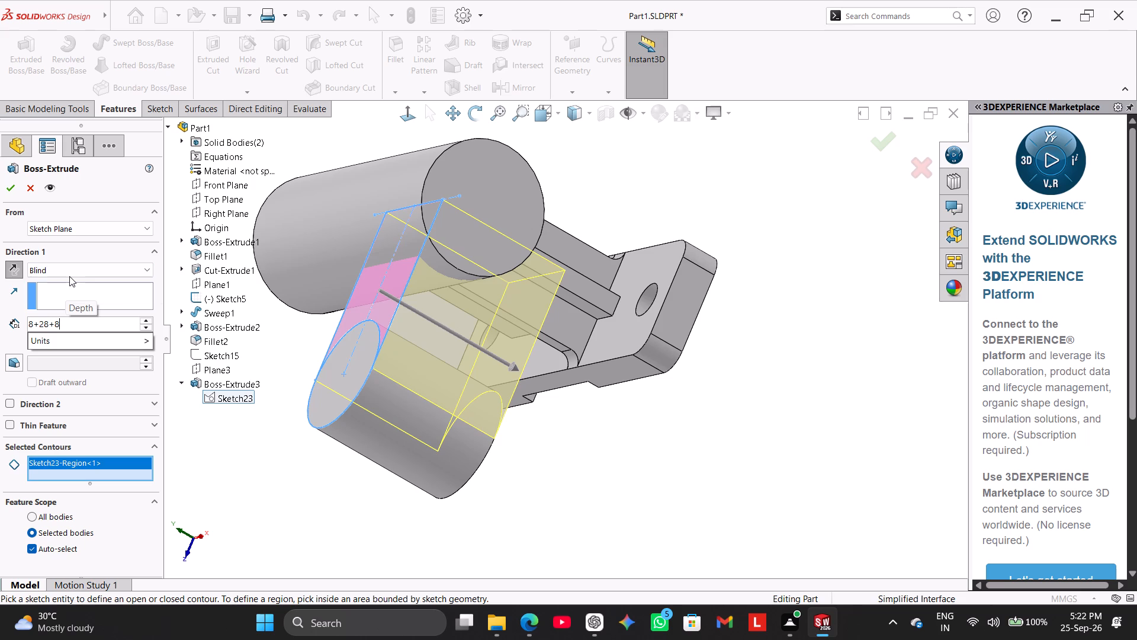
left_click(10, 185)
left_click(8, 186)
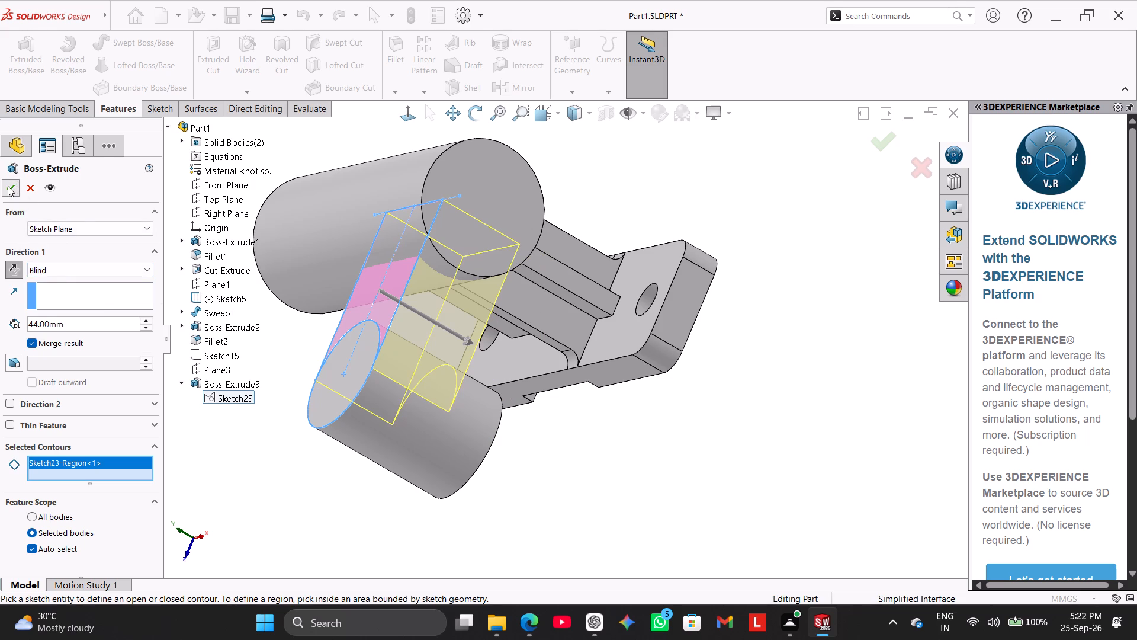
left_click(232, 327)
Examine the extruded arm and where it joins the two cylinders from several angles.
middle_click_drag(283, 358, 337, 356)
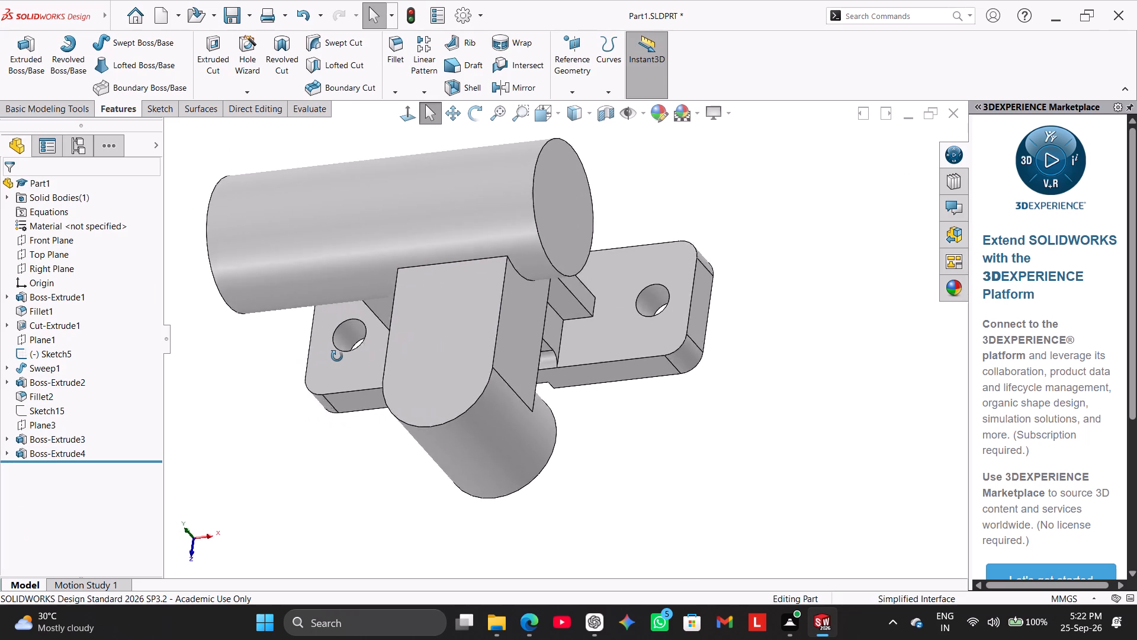
middle_click_drag(337, 356, 252, 374)
middle_click_drag(288, 481, 287, 415)
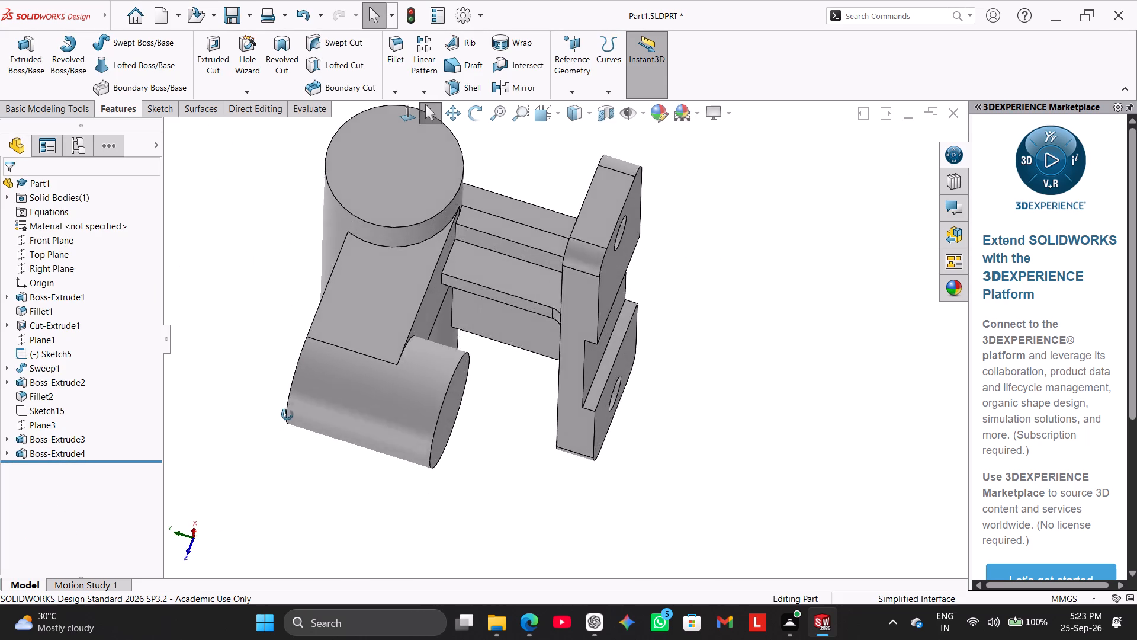
middle_click_drag(287, 415, 426, 476)
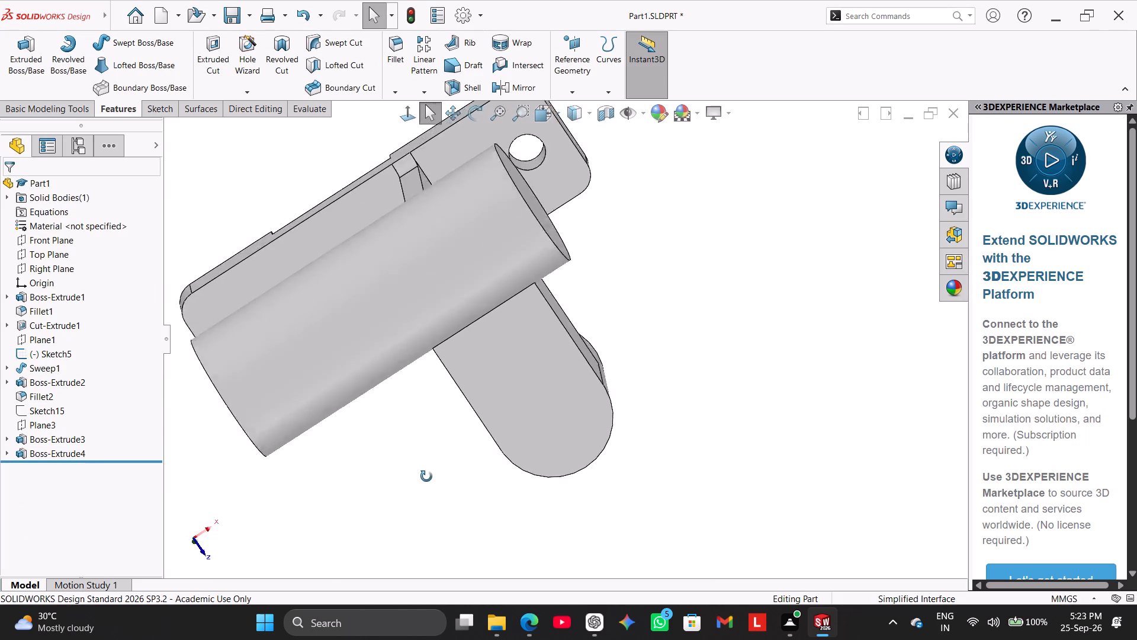
middle_click_drag(426, 476, 346, 498)
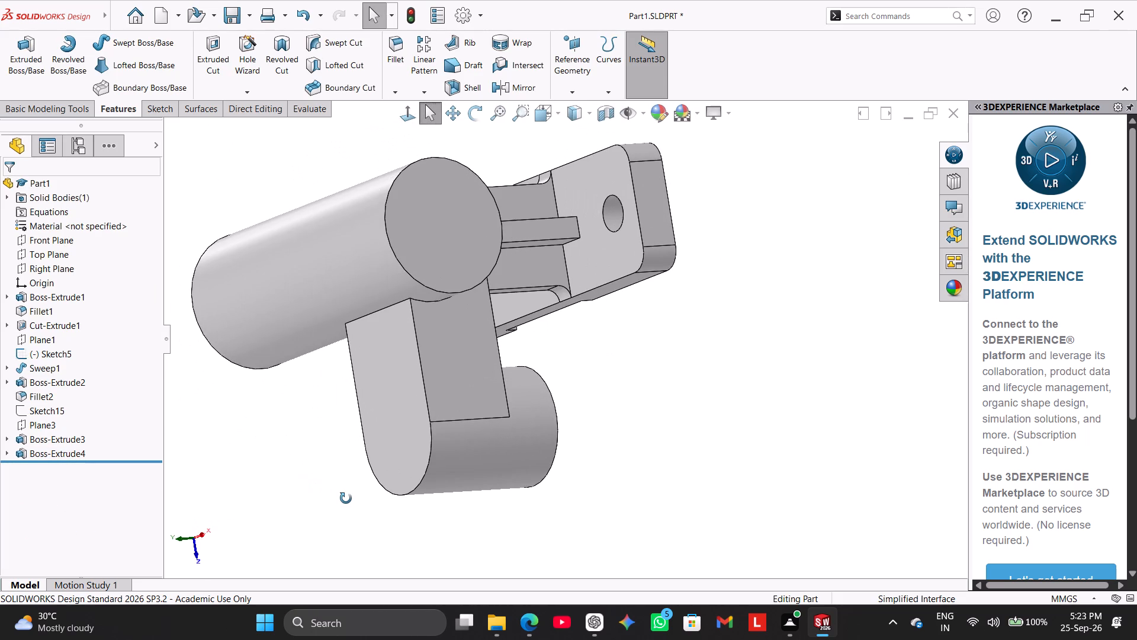
middle_click_drag(346, 498, 352, 498)
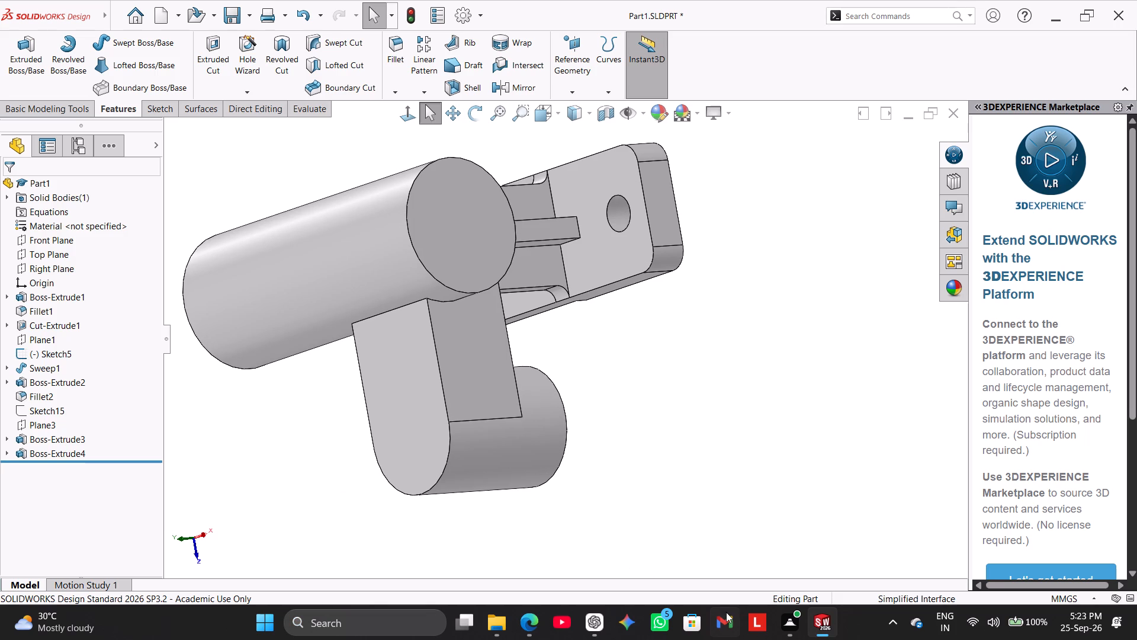
left_click(787, 618)
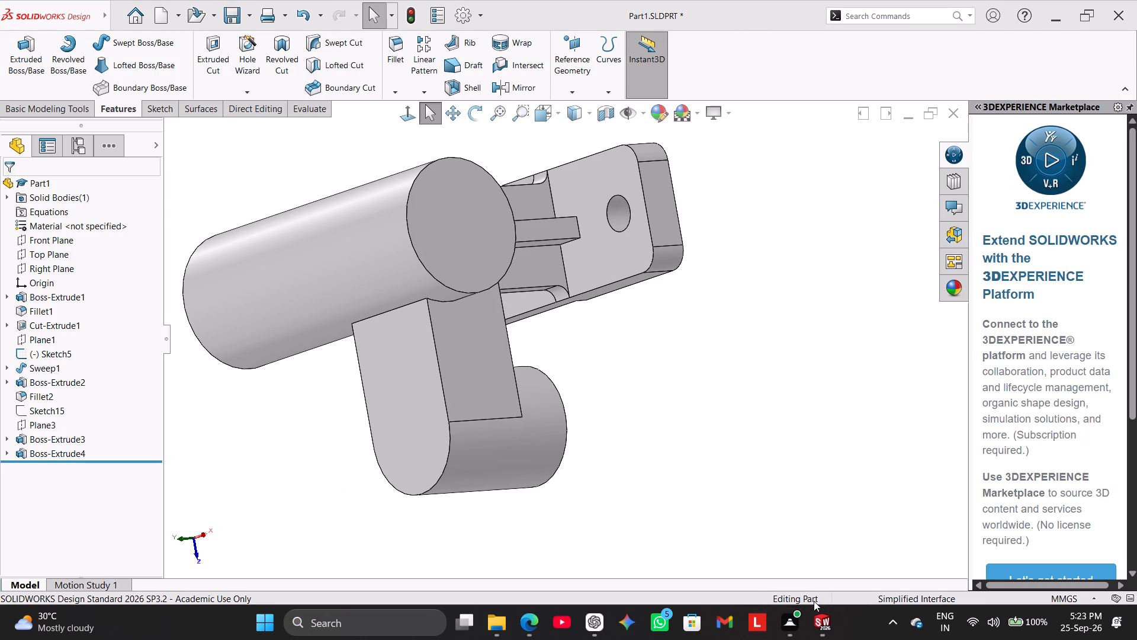
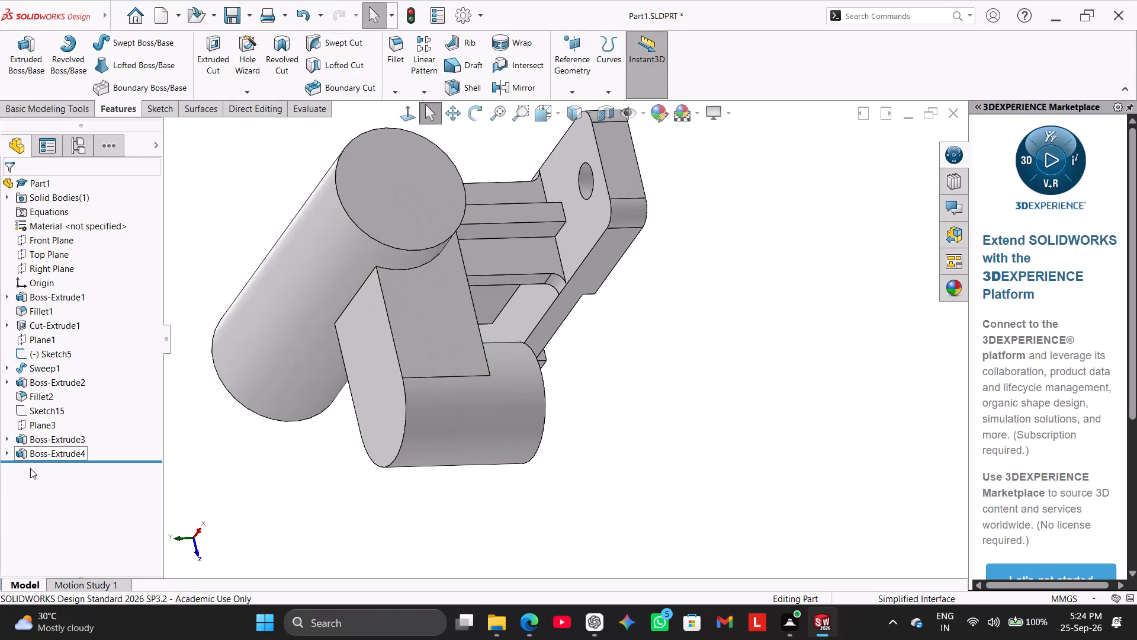
Open Sketch23 for editing and delete the two relations holding the right-hand side line's lower end to the 56 mm circle.
left_click(11, 453)
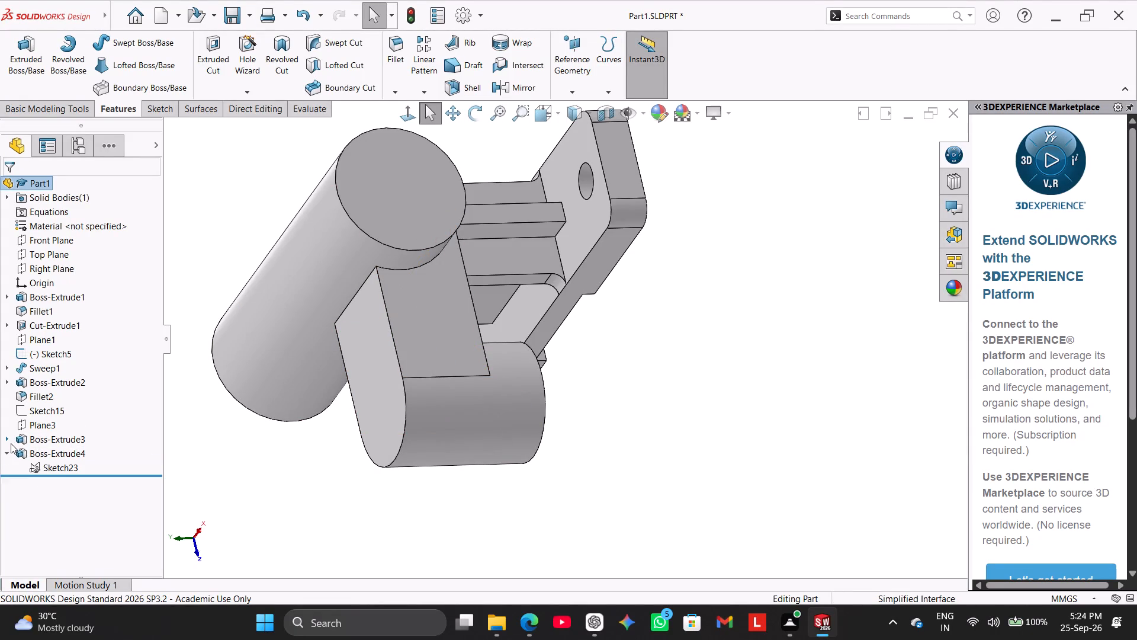
left_click(9, 443)
right_click(44, 452)
left_click(63, 393)
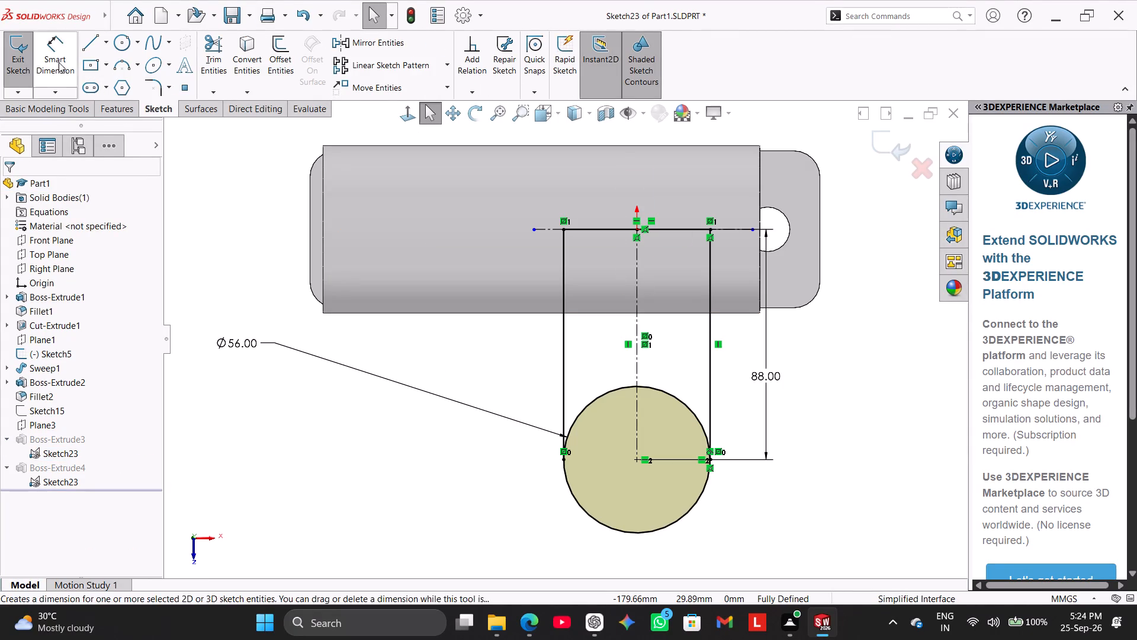
scroll(756, 447, "down", 3)
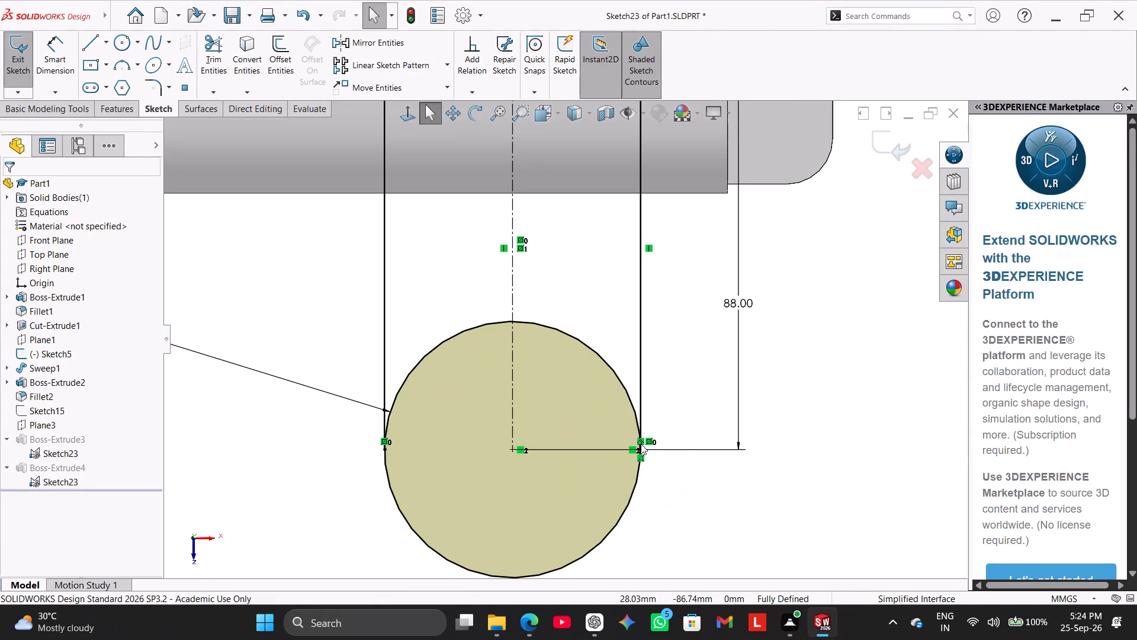
scroll(661, 434, "down", 6)
scroll(558, 427, "down", 3)
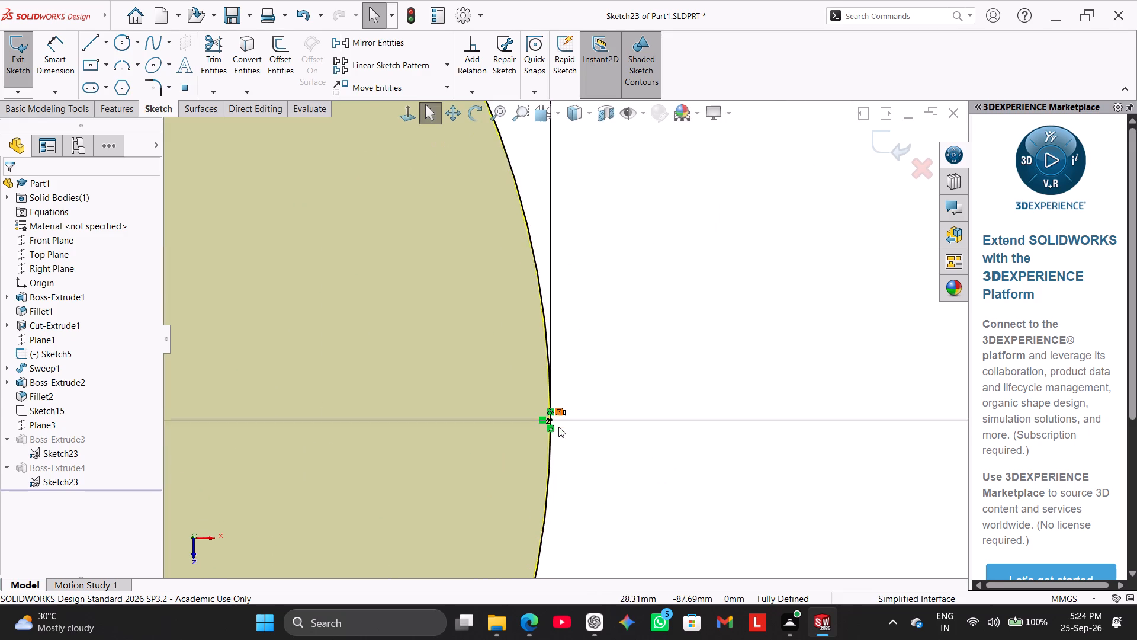
scroll(558, 427, "down", 4)
right_click(538, 405)
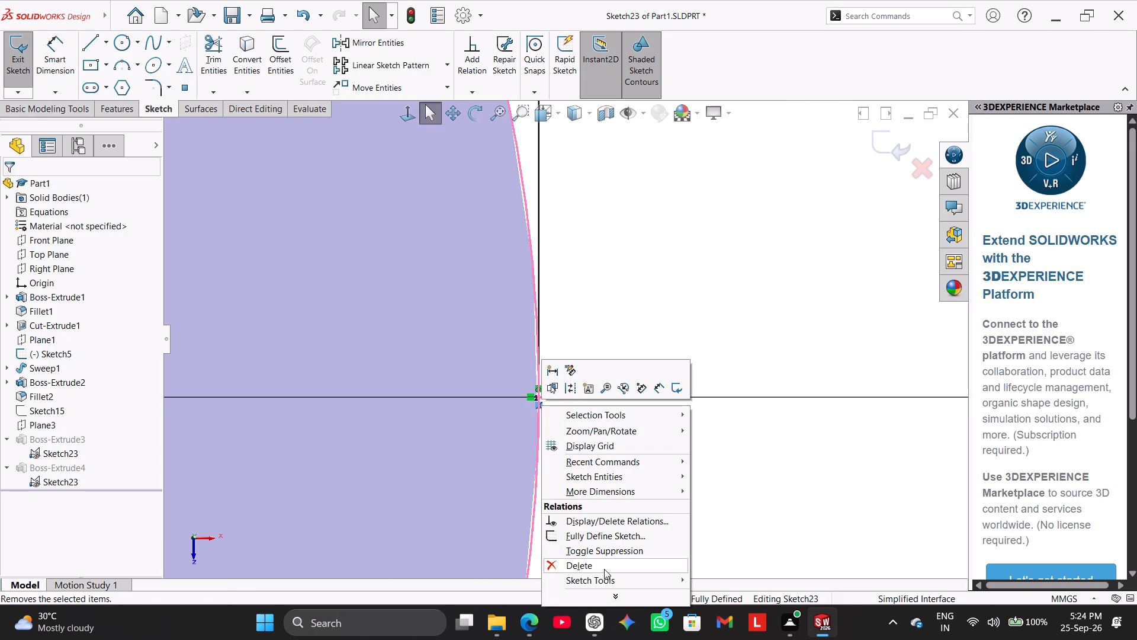
left_click(603, 569)
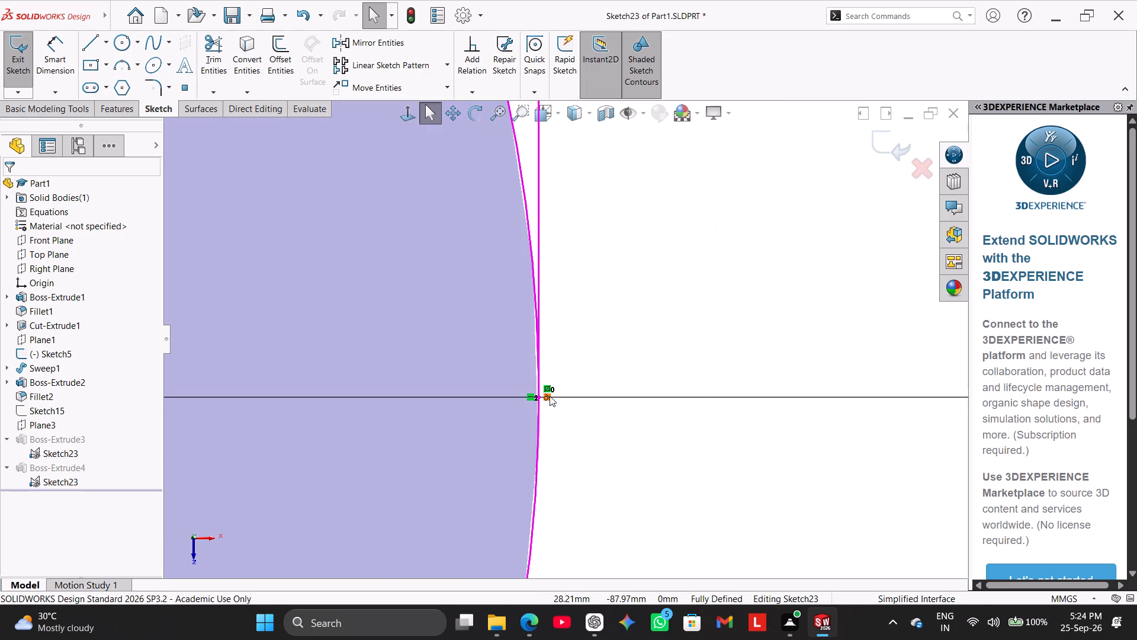
right_click(550, 396)
left_click(616, 552)
Delete the relation at the right-hand side line's upper end and move the line inward, leaving the side lines about 47 mm apart.
scroll(582, 472, "up", 2)
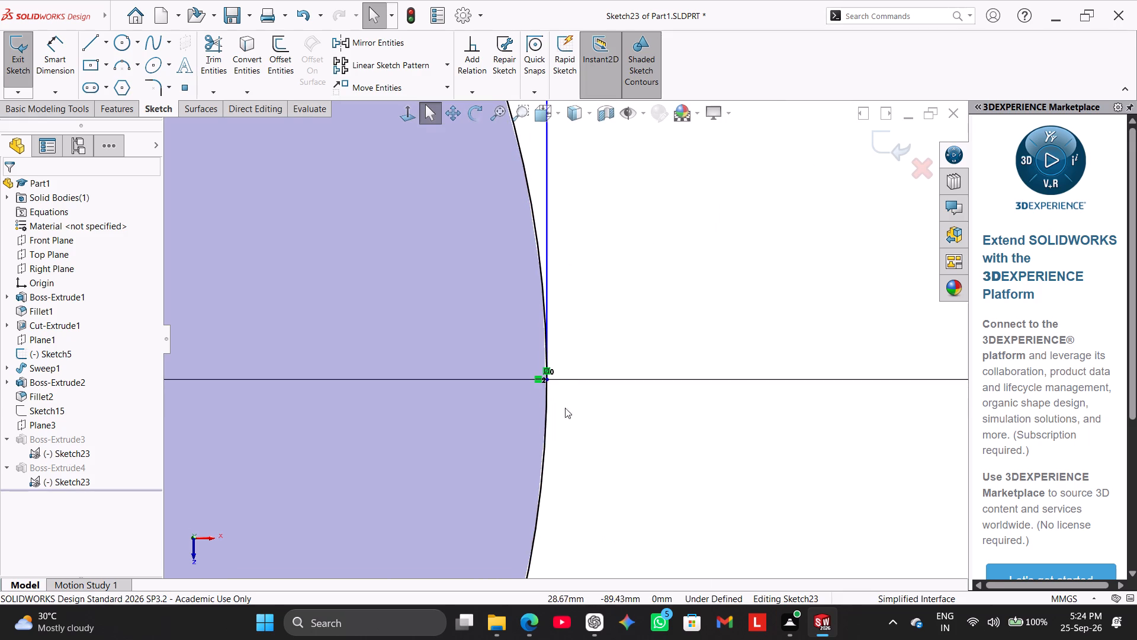
scroll(603, 438, "up", 4)
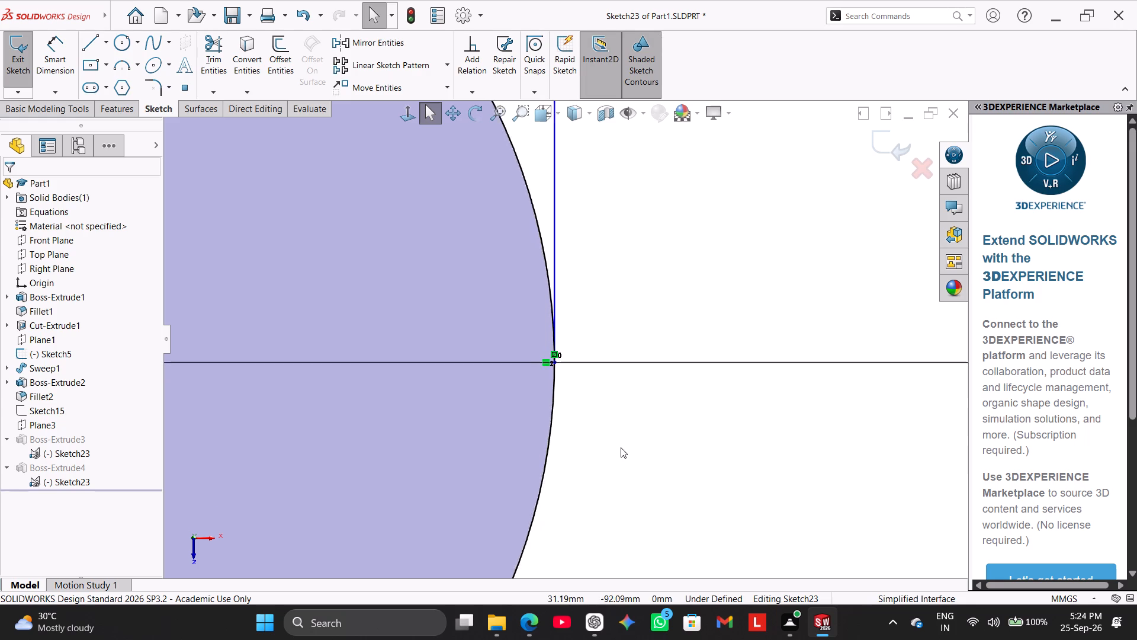
scroll(621, 447, "up", 8)
scroll(523, 380, "up", 1)
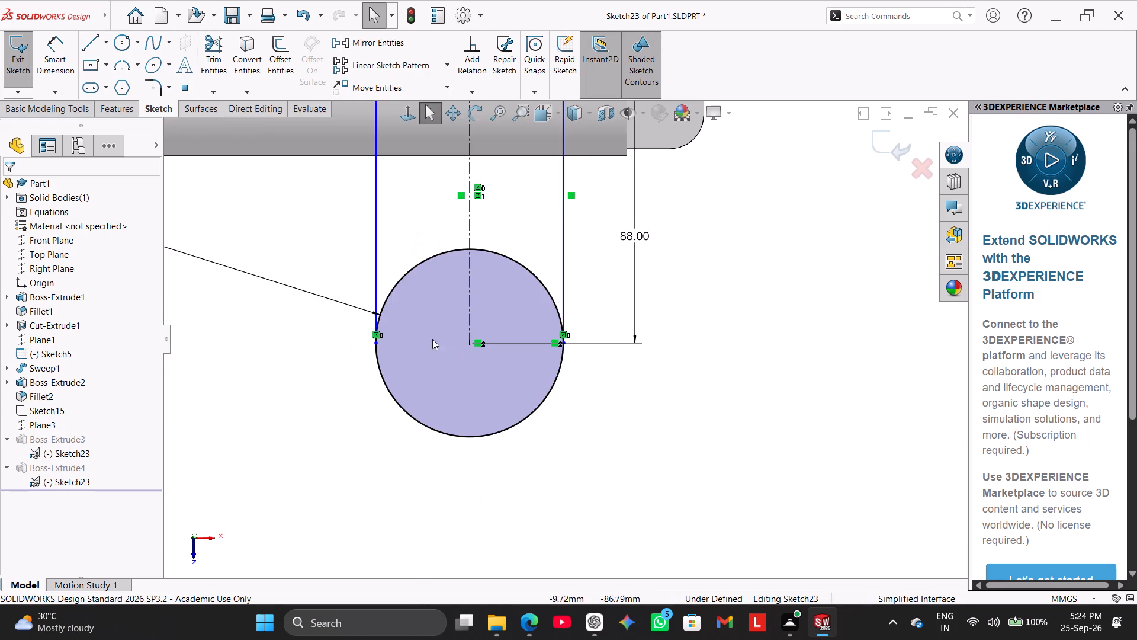
scroll(454, 348, "up", 2)
scroll(461, 283, "up", 1)
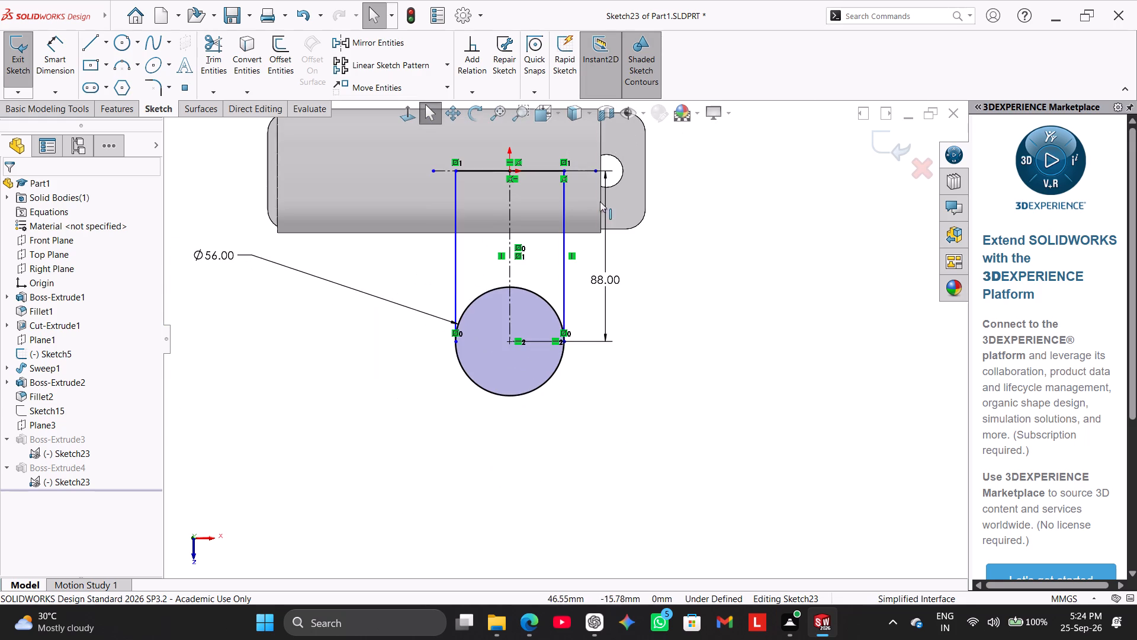
scroll(604, 199, "down", 2)
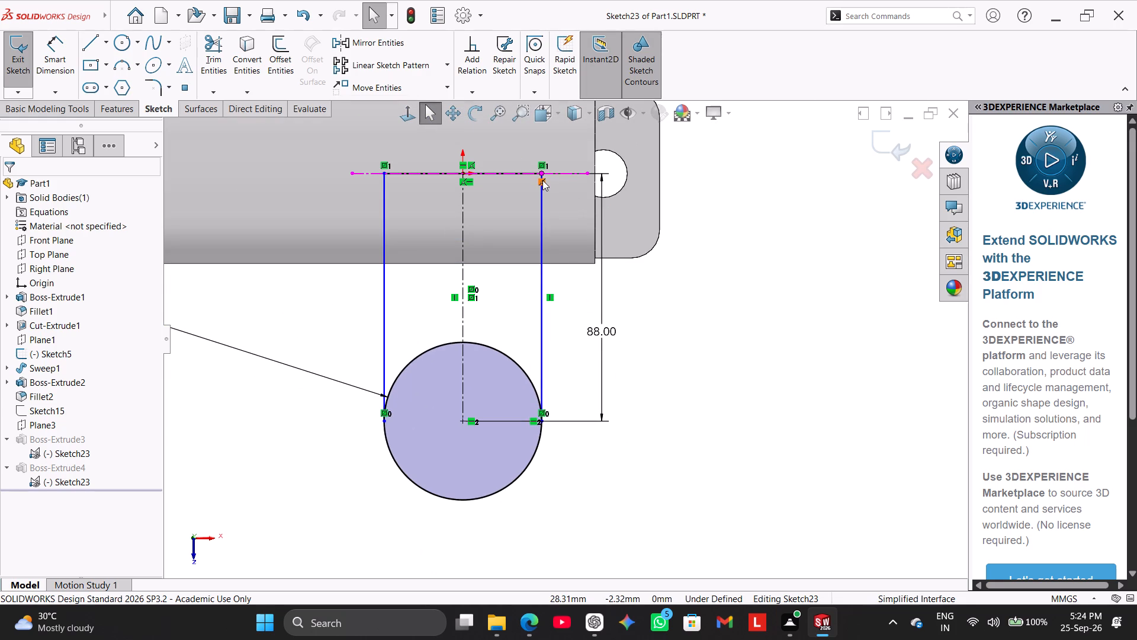
right_click(542, 180)
left_click(602, 340)
left_click_drag(541, 216, 513, 216)
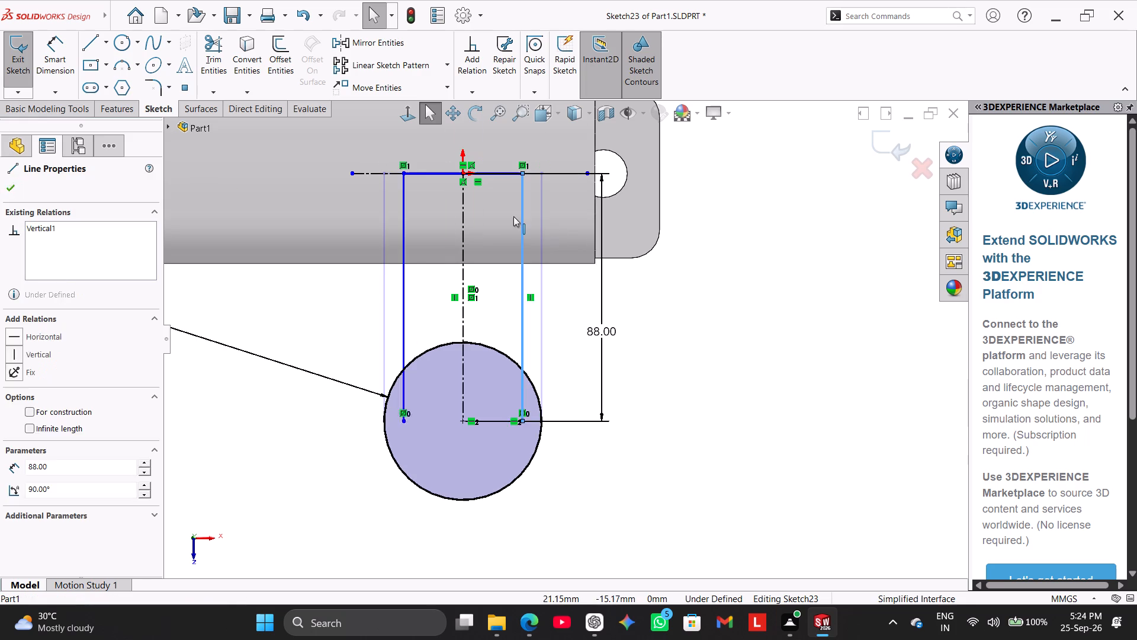
left_click_drag(513, 216, 529, 219)
Dimension the horizontal line joining the upper ends of the two side lines at 54 mm.
left_click(50, 68)
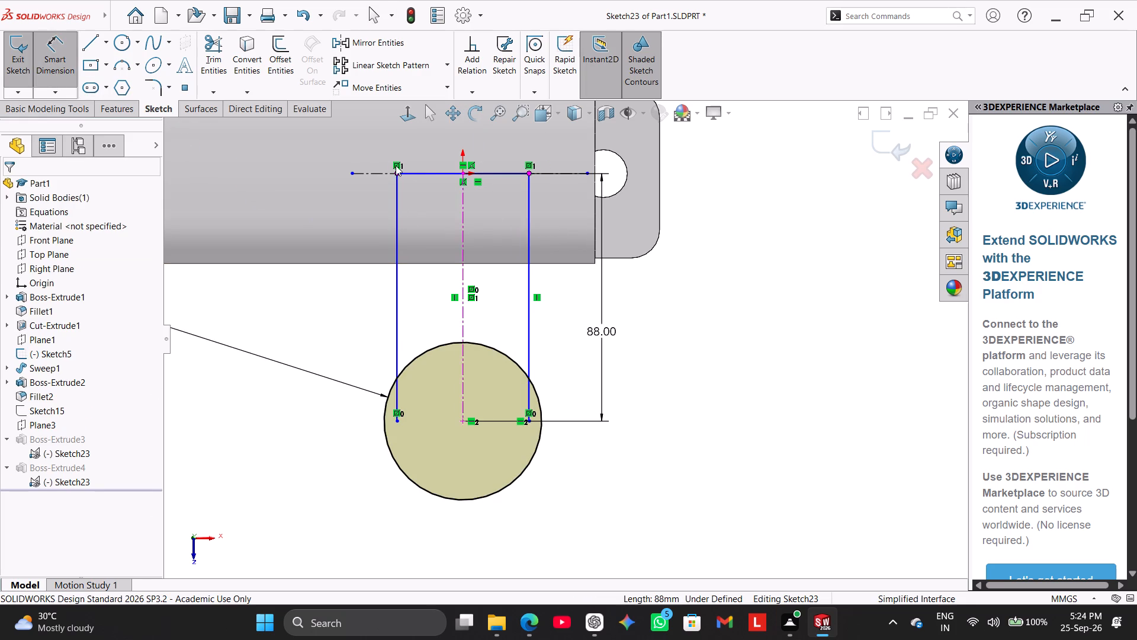
scroll(417, 168, "down", 2)
left_click(455, 194)
left_click(492, 139)
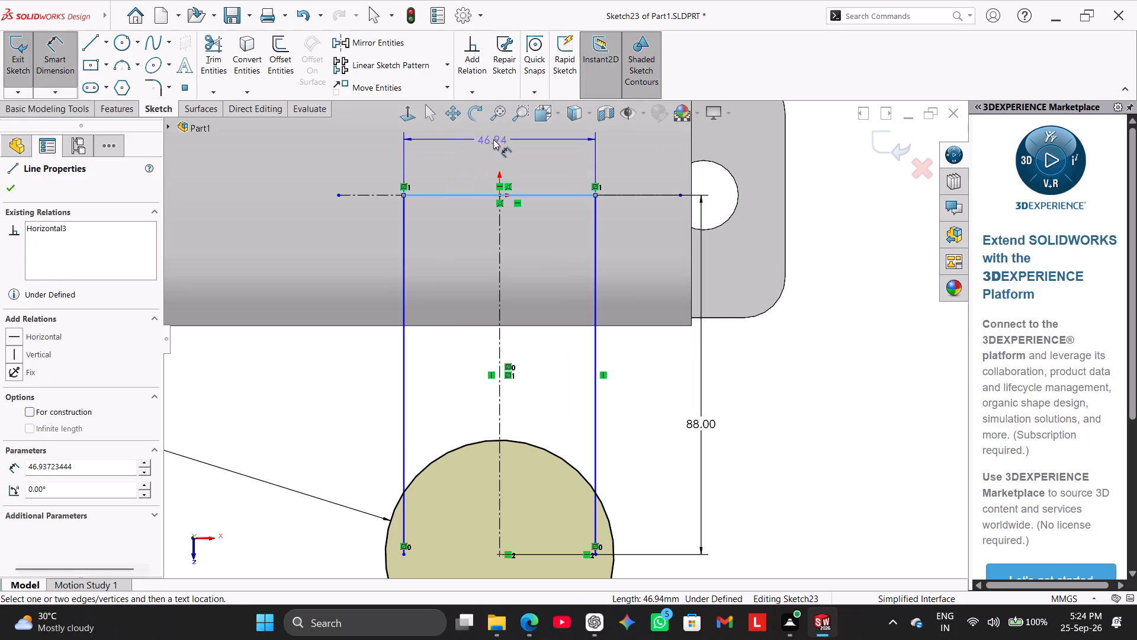
type("54")
key("Return")
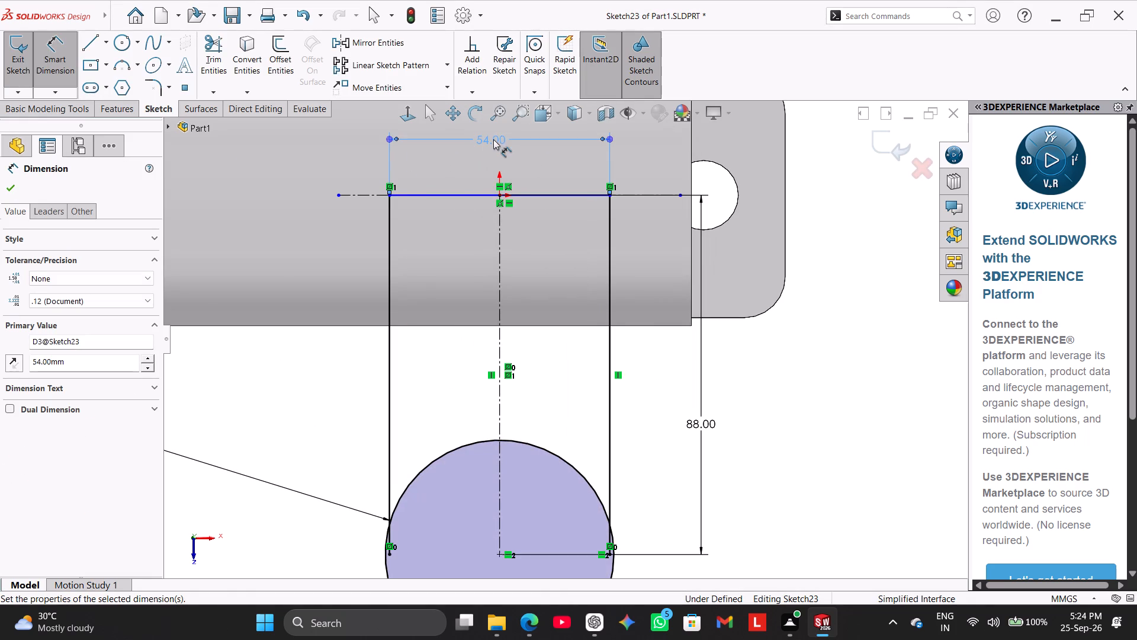
right_click(795, 347)
left_click(841, 386)
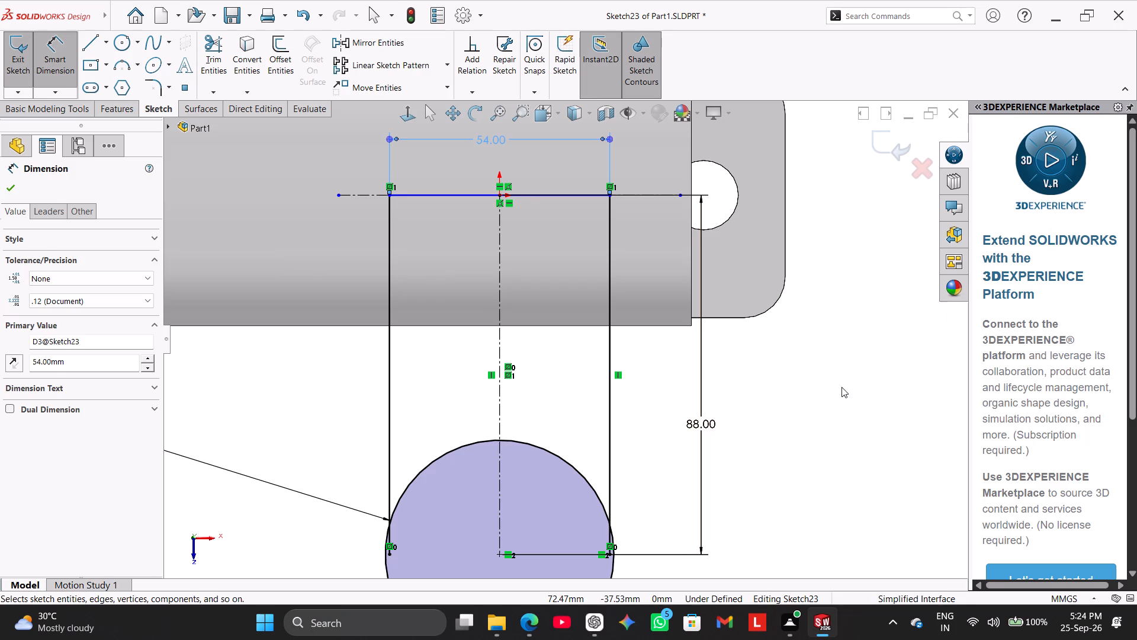
Draw a 54 mm horizontal line through the circle's centre, joining the lower ends of the two side lines.
scroll(841, 387, "up", 2)
scroll(776, 409, "down", 1)
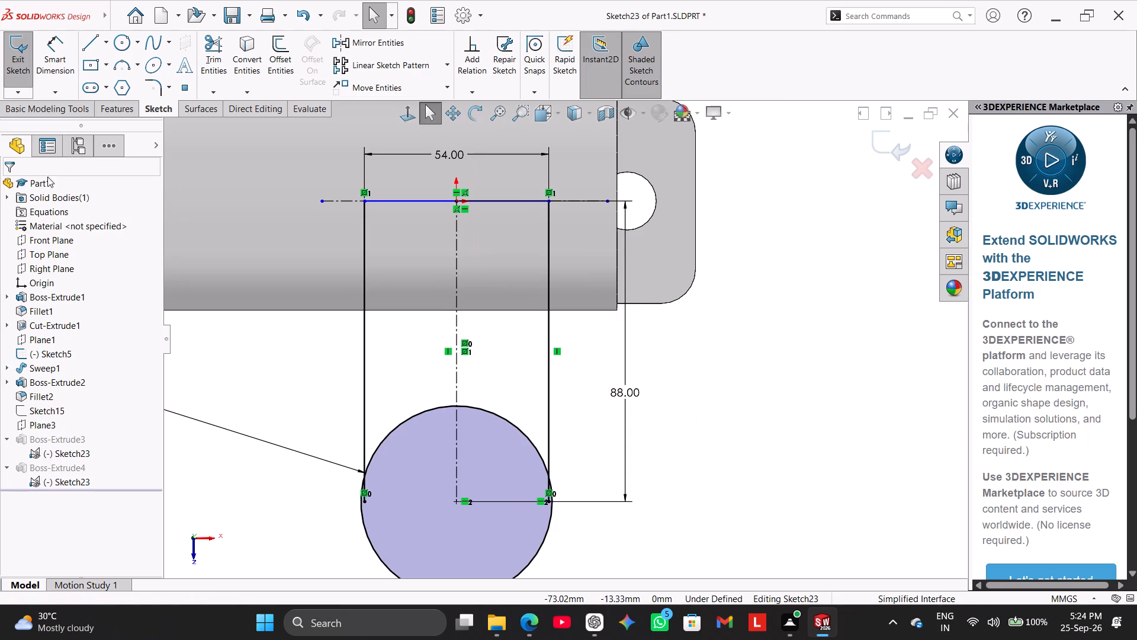
left_click(83, 47)
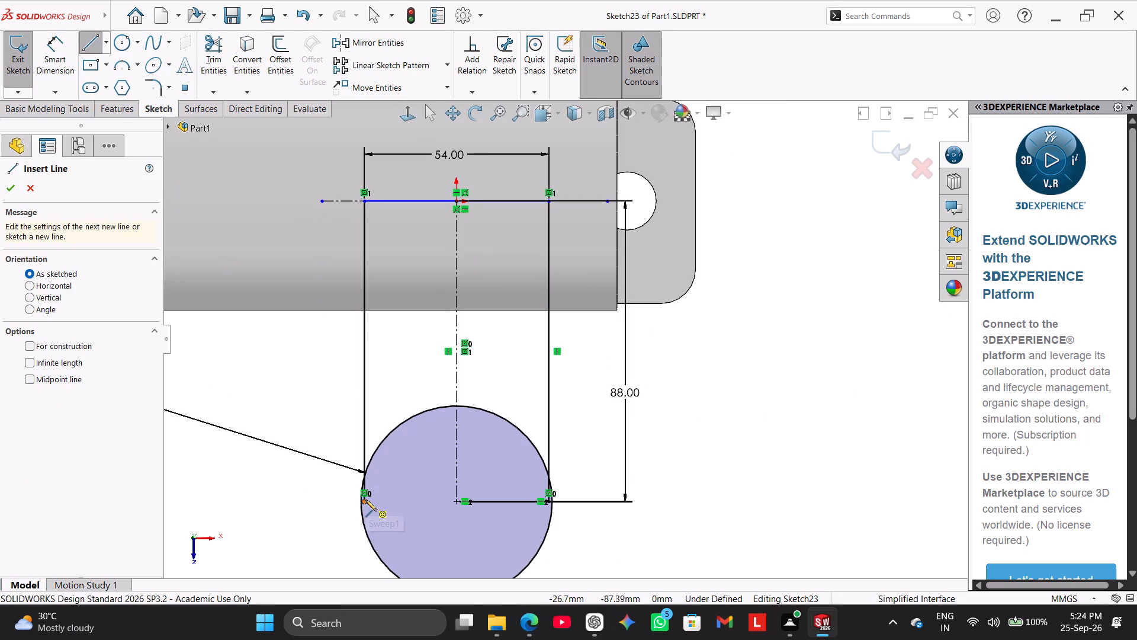
left_click(363, 500)
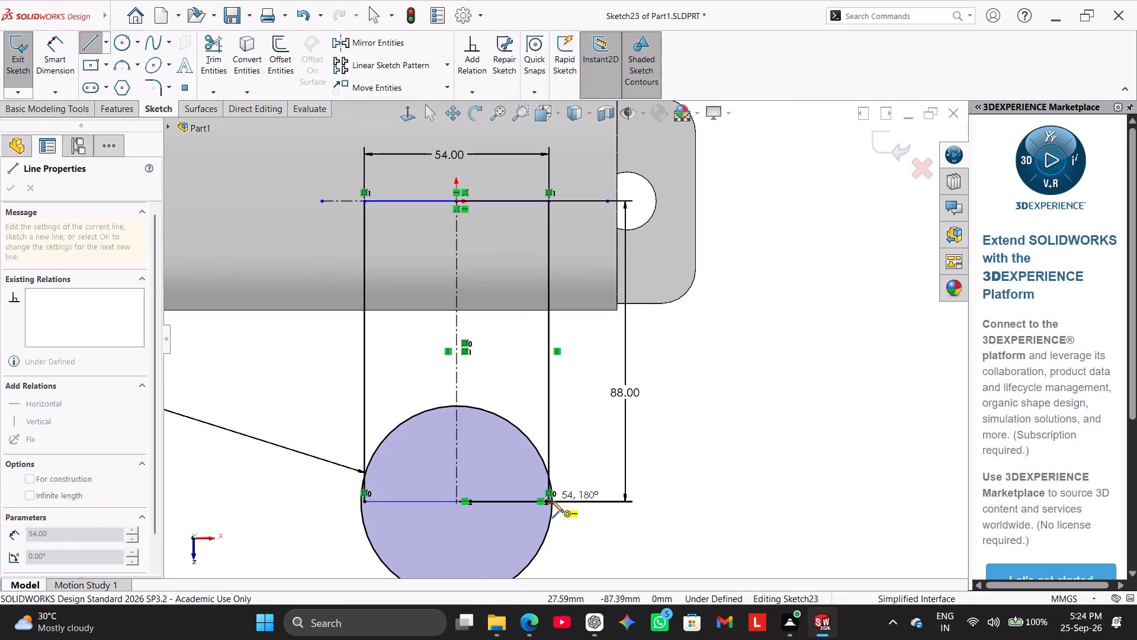
left_click(549, 503)
right_click(713, 335)
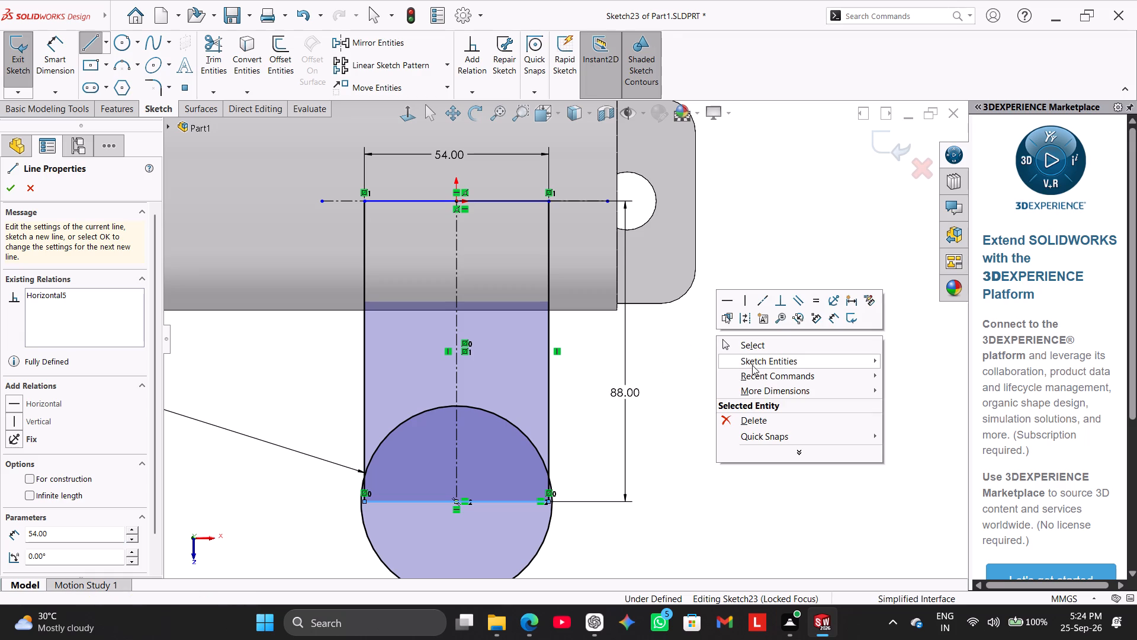
left_click(746, 343)
Shorten the horizontal construction line at the top of the profile by moving both its ends onto the upper ends of the side lines.
scroll(676, 407, "up", 2)
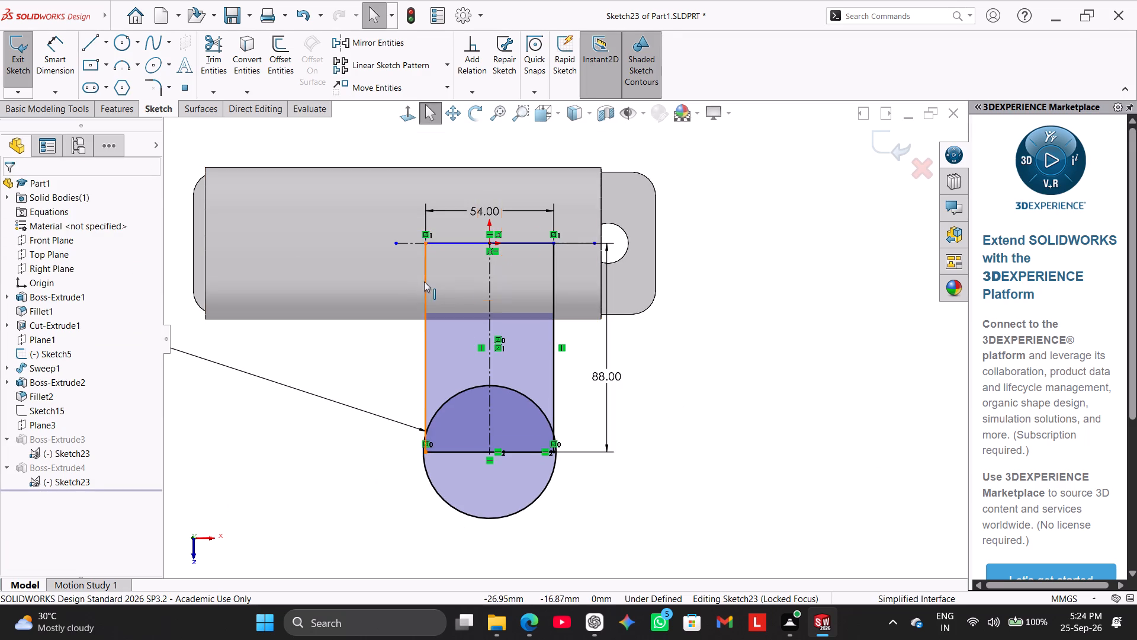
scroll(435, 275, "down", 2)
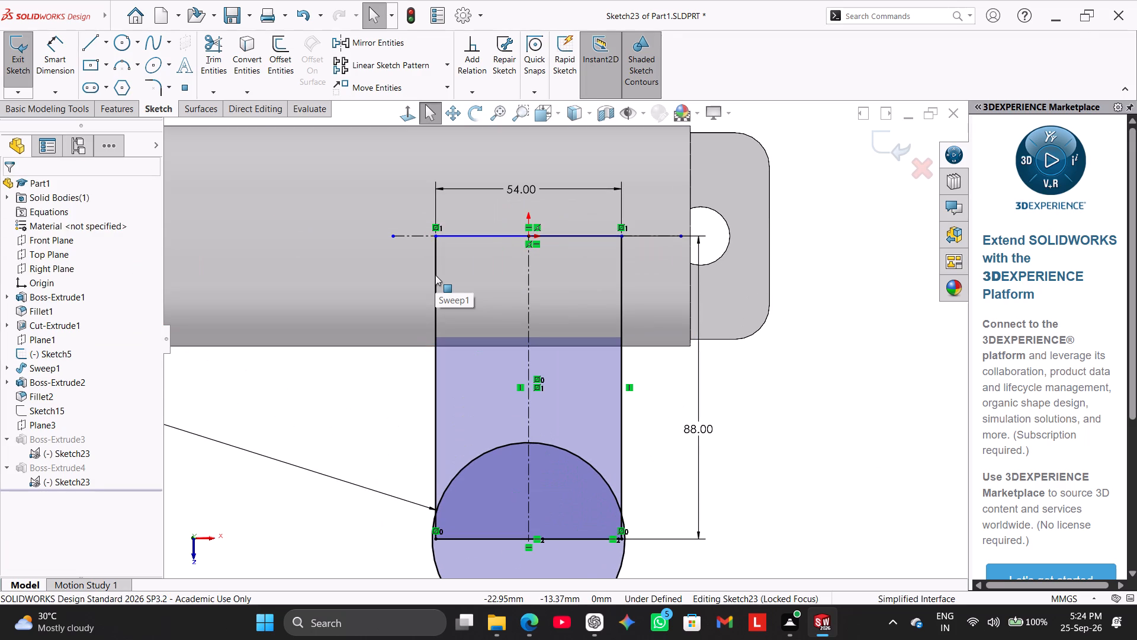
right_click(681, 235)
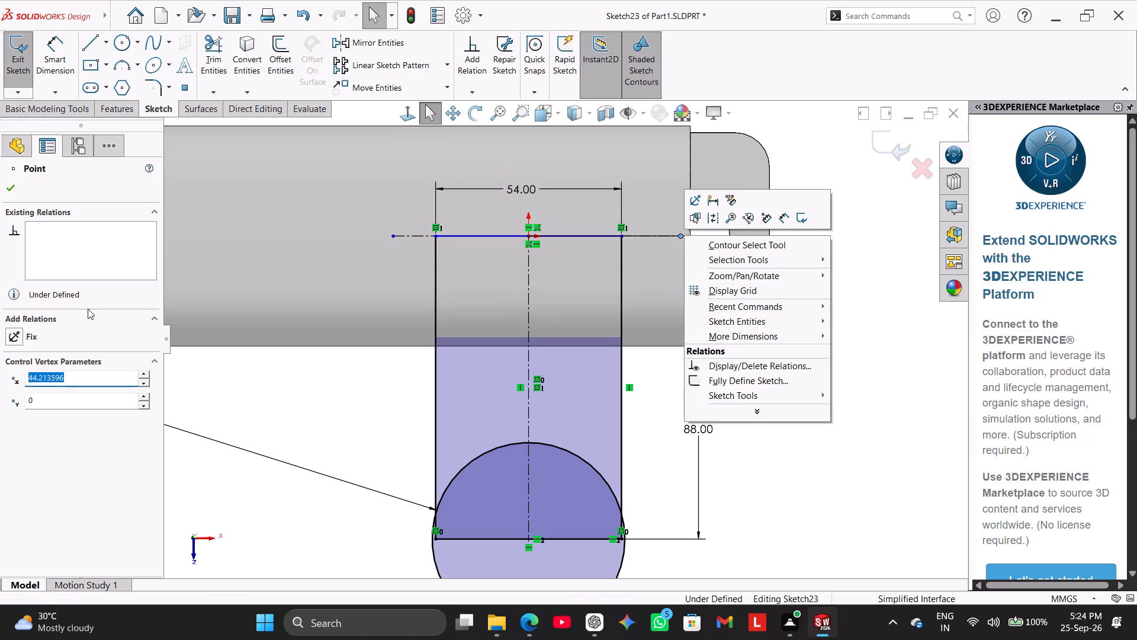
left_click(4, 183)
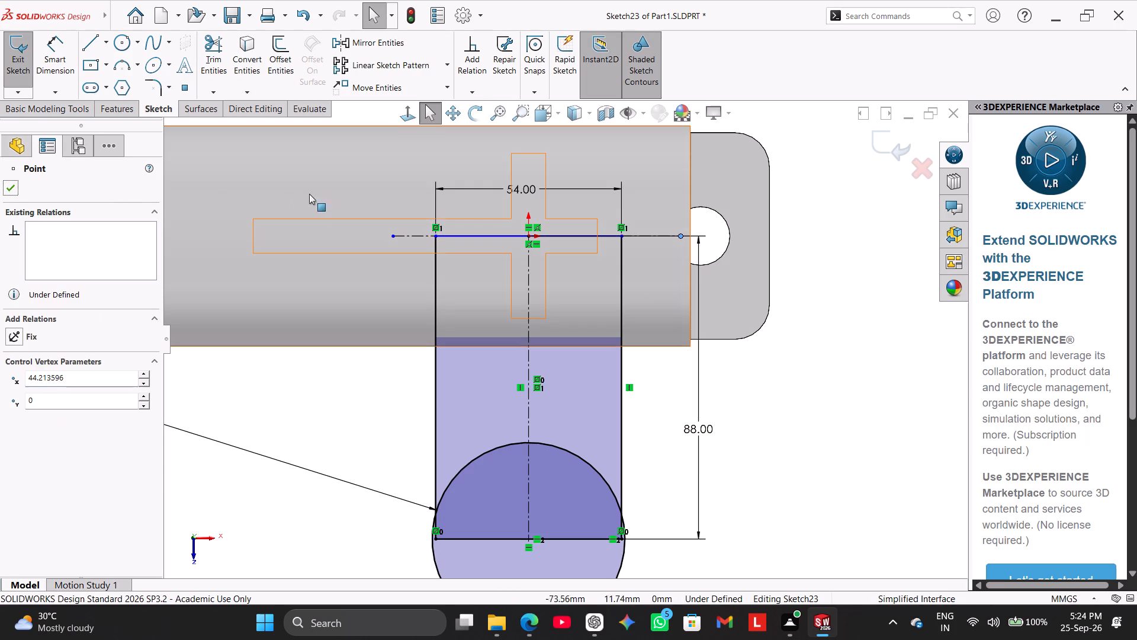
left_click_drag(392, 235, 439, 238)
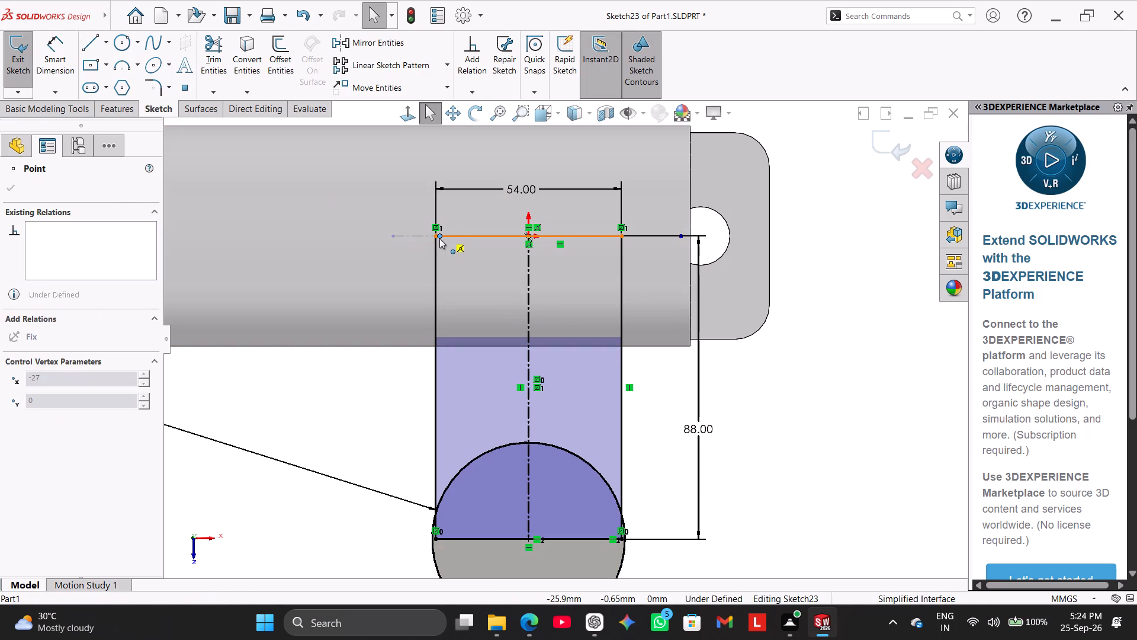
left_click_drag(439, 238, 436, 239)
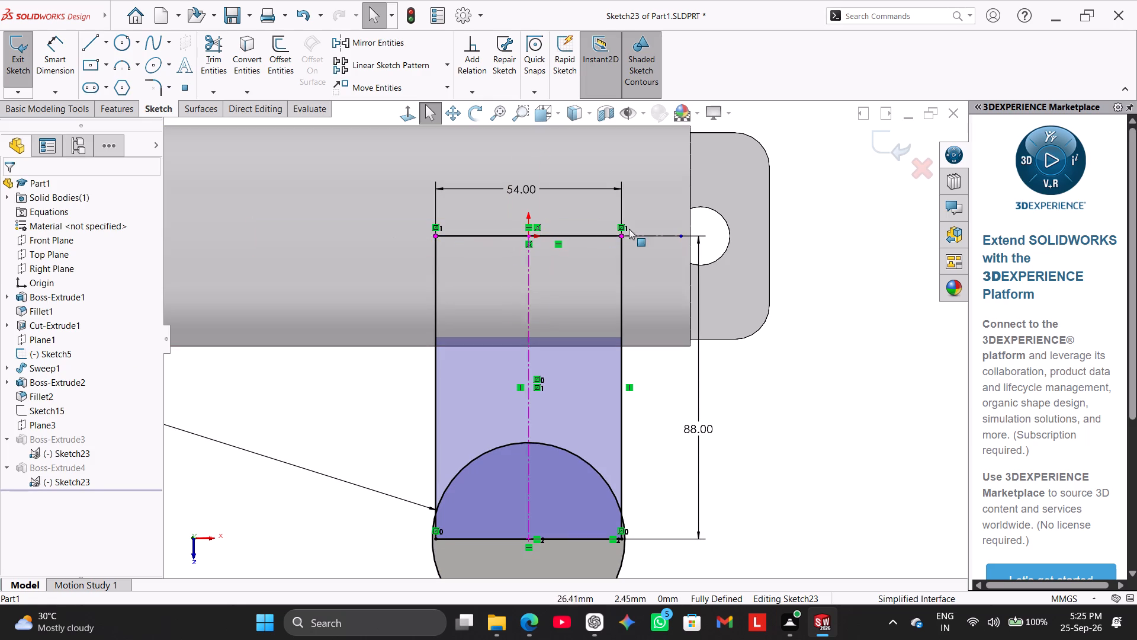
left_click_drag(680, 237, 624, 241)
left_click(315, 419)
Exit Sketch23 and rebuild the part with the revised arm profile.
scroll(325, 408, "up", 2)
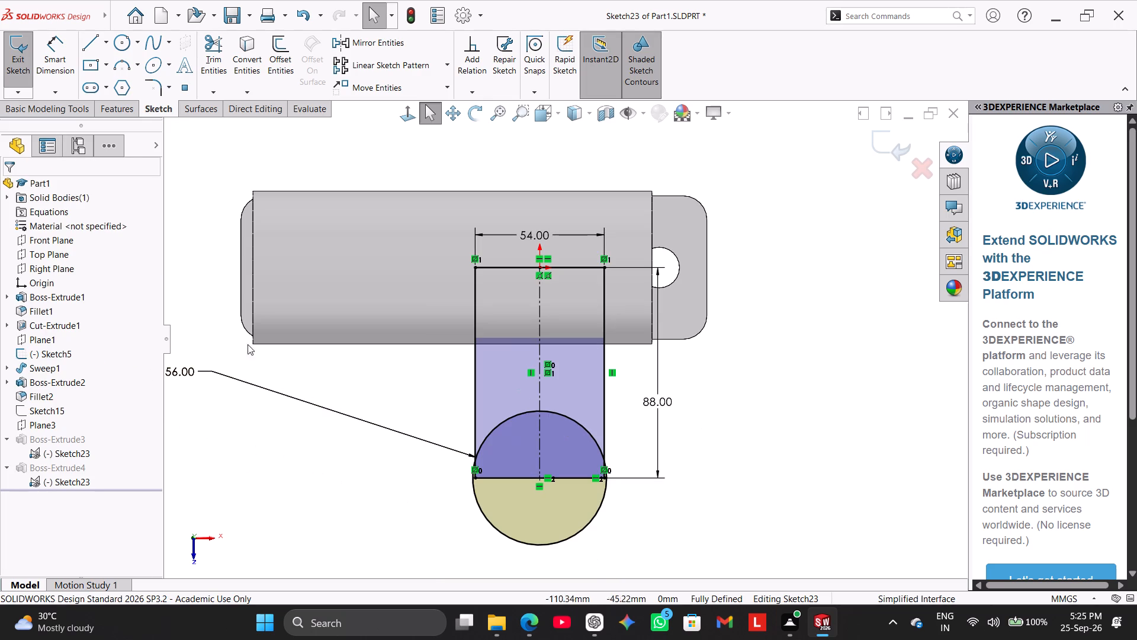
left_click(113, 100)
left_click(114, 108)
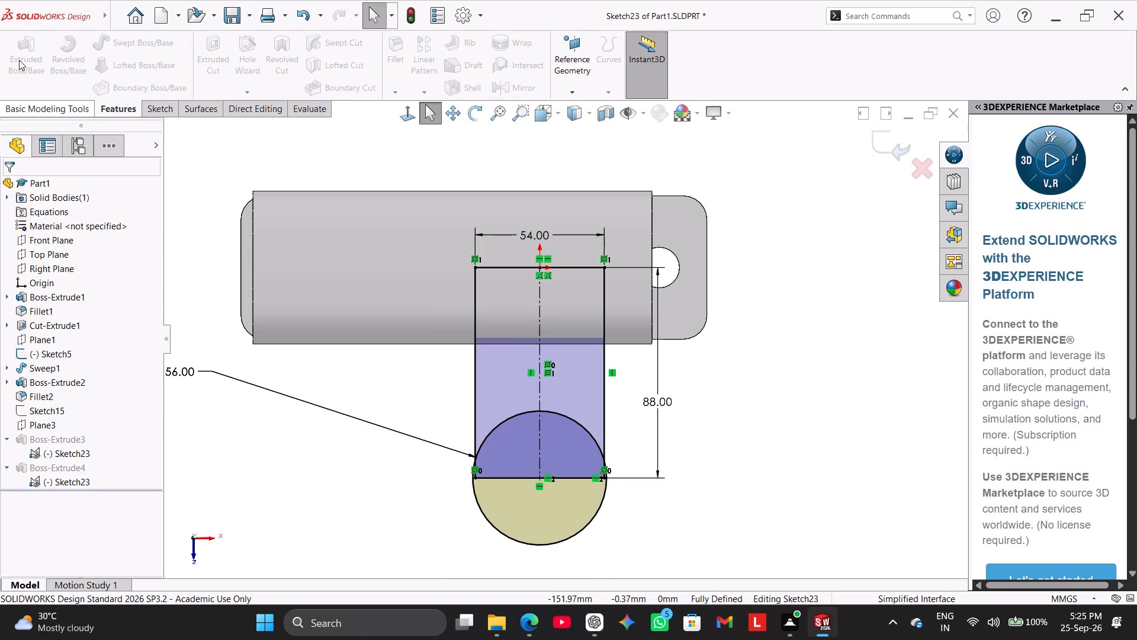
left_click(172, 110)
left_click(27, 55)
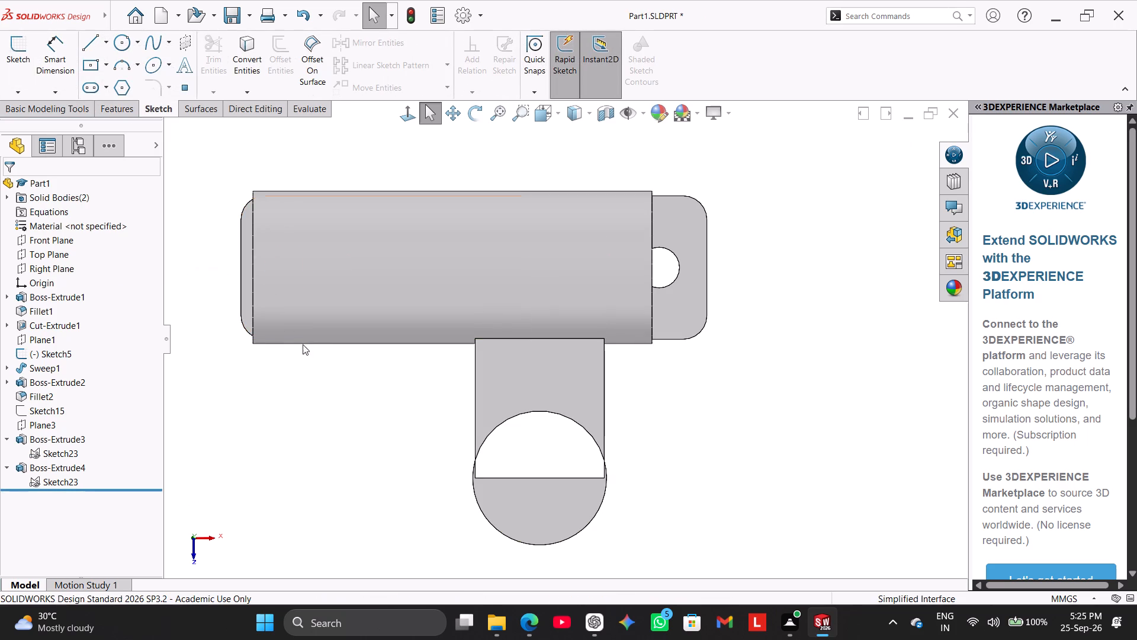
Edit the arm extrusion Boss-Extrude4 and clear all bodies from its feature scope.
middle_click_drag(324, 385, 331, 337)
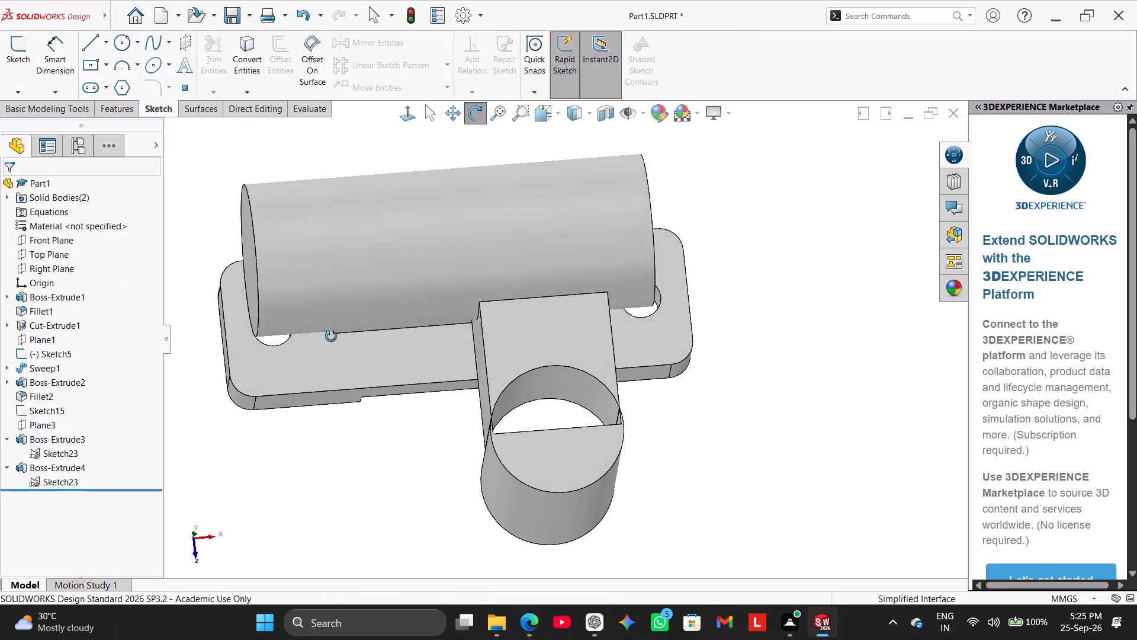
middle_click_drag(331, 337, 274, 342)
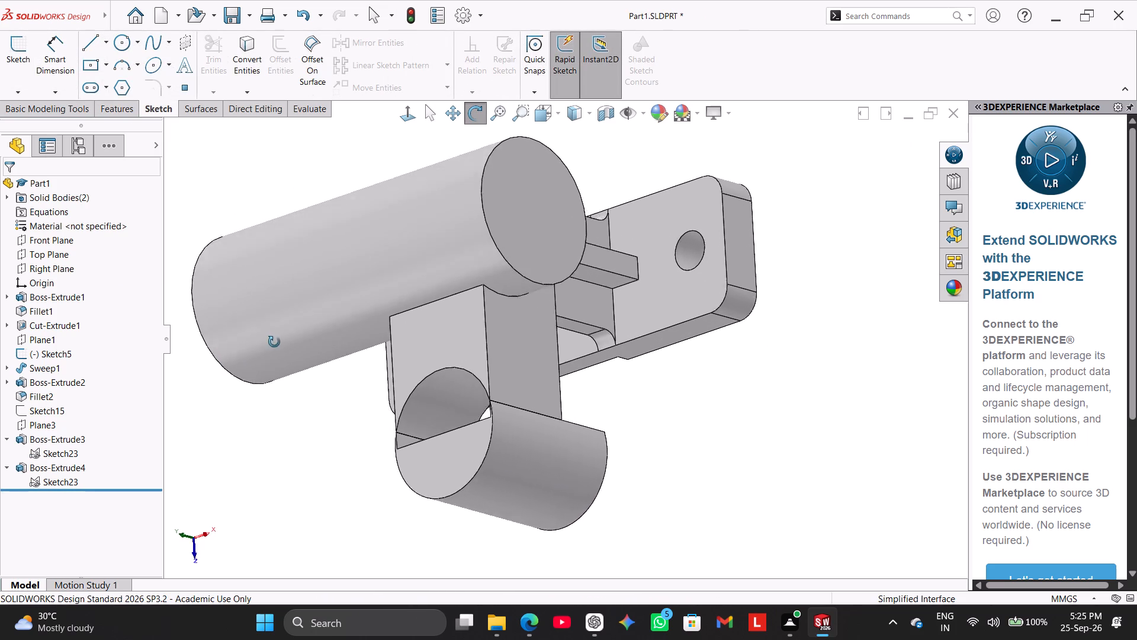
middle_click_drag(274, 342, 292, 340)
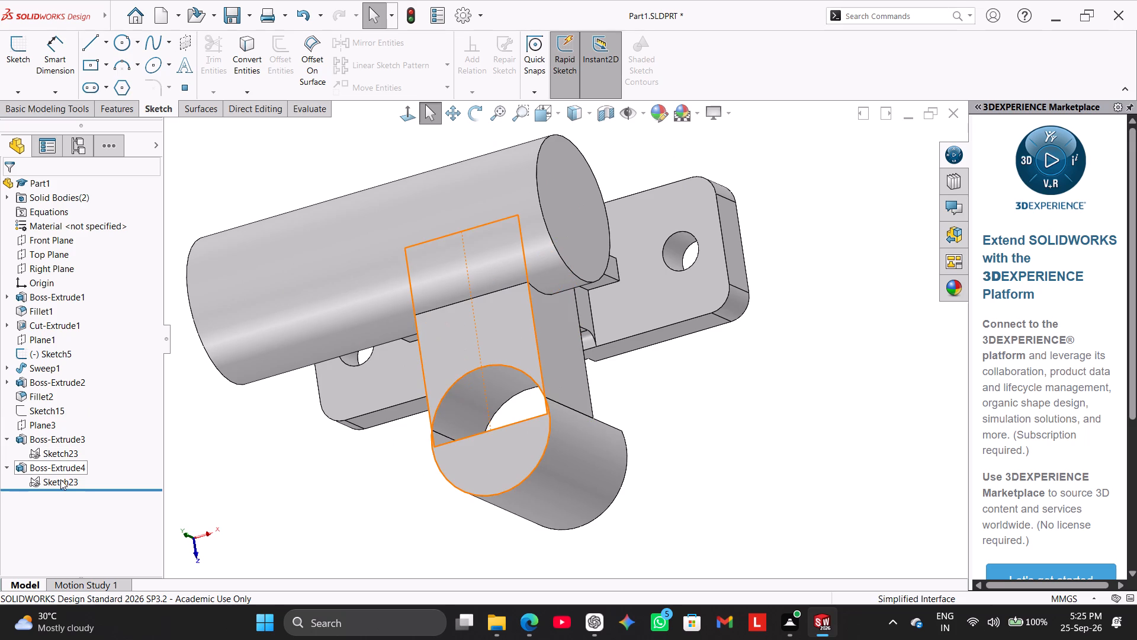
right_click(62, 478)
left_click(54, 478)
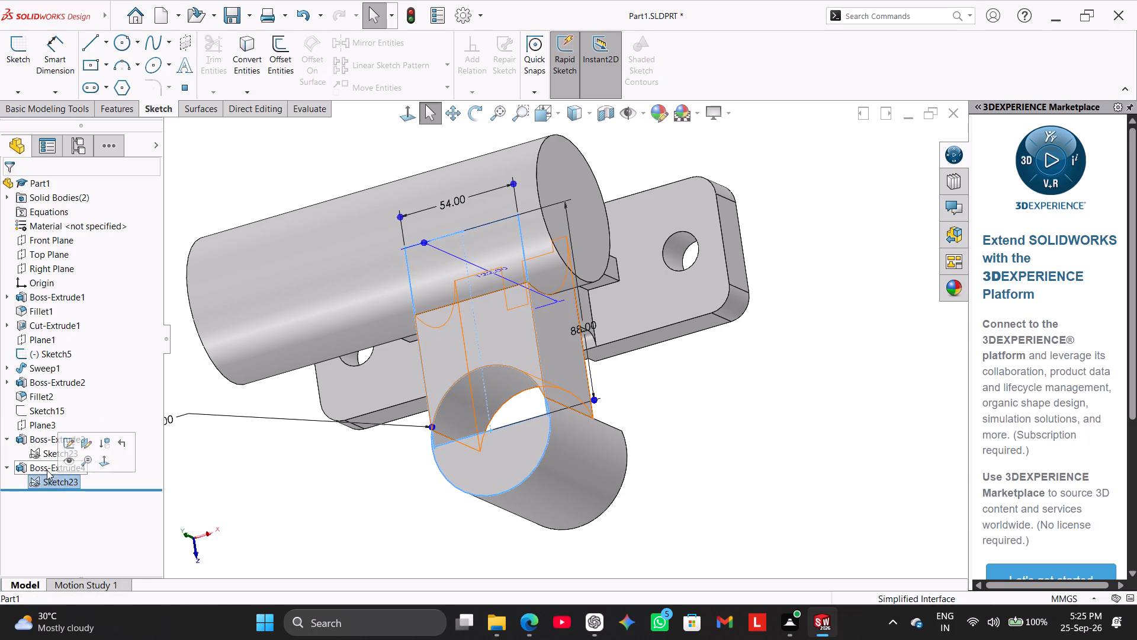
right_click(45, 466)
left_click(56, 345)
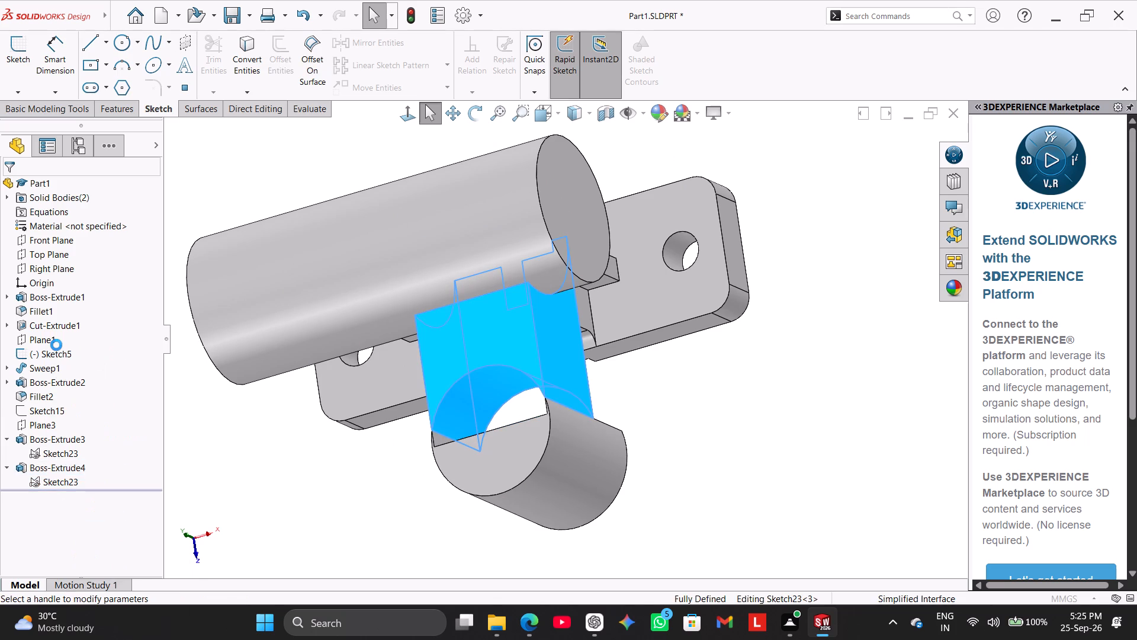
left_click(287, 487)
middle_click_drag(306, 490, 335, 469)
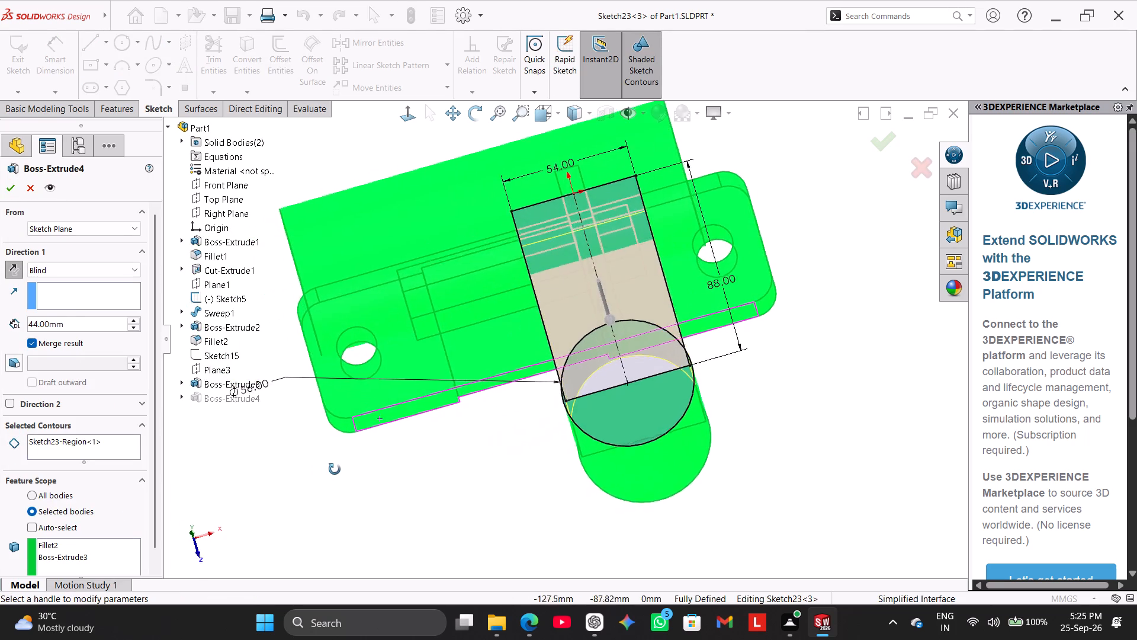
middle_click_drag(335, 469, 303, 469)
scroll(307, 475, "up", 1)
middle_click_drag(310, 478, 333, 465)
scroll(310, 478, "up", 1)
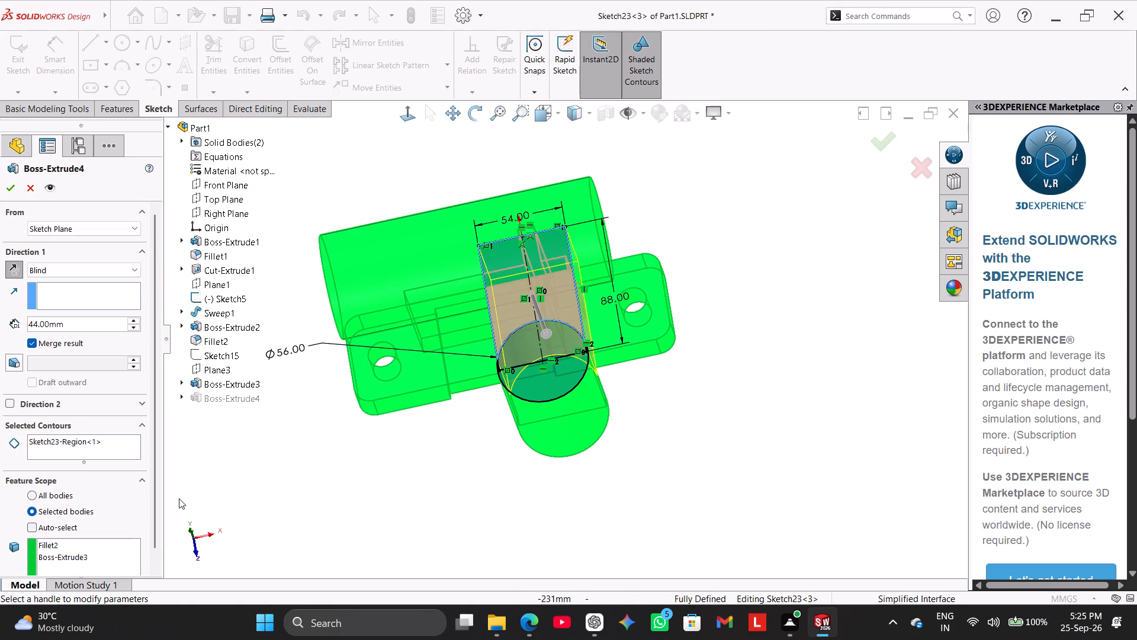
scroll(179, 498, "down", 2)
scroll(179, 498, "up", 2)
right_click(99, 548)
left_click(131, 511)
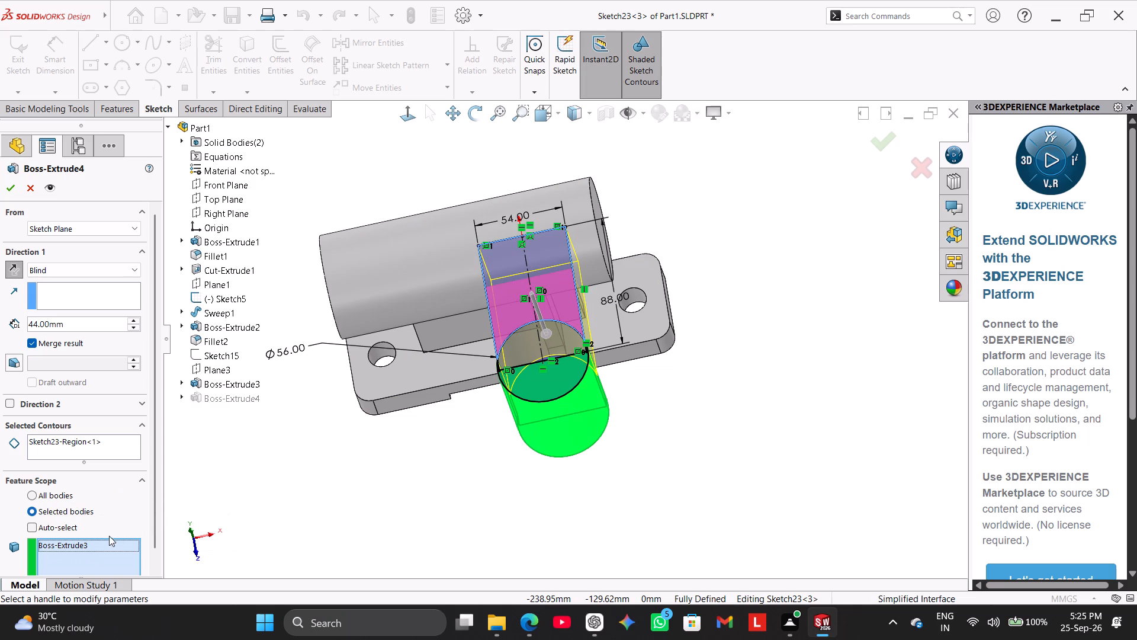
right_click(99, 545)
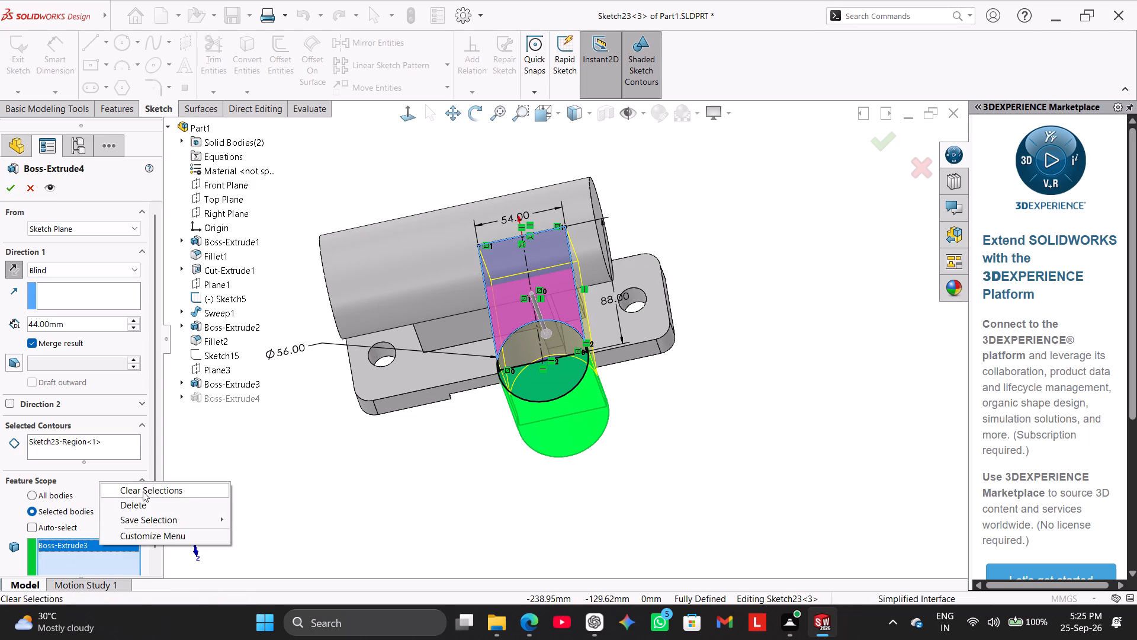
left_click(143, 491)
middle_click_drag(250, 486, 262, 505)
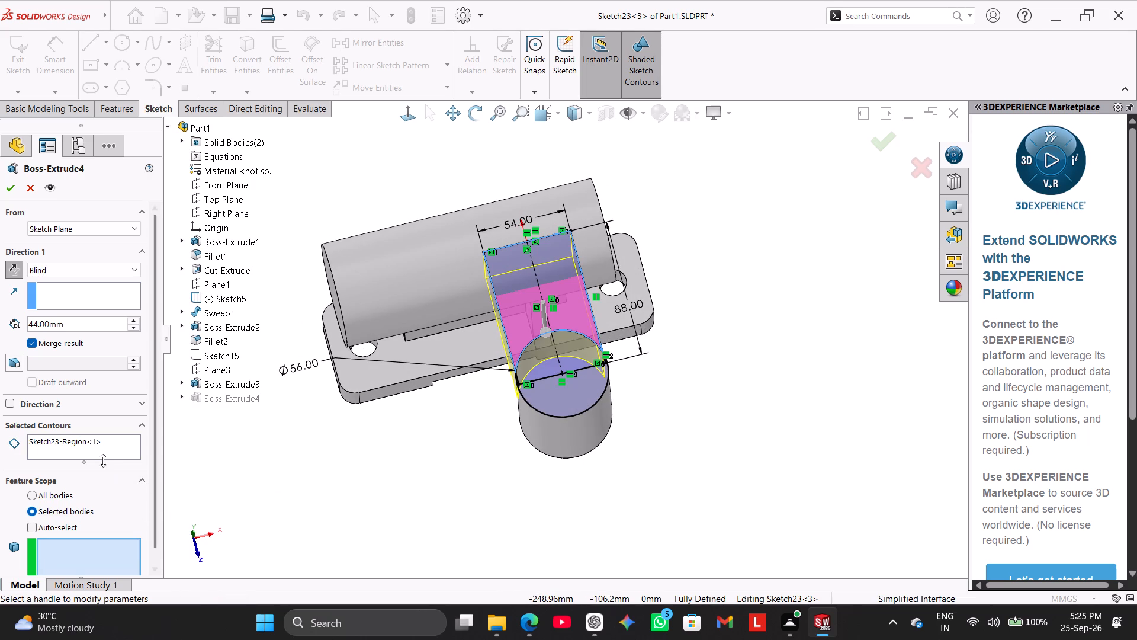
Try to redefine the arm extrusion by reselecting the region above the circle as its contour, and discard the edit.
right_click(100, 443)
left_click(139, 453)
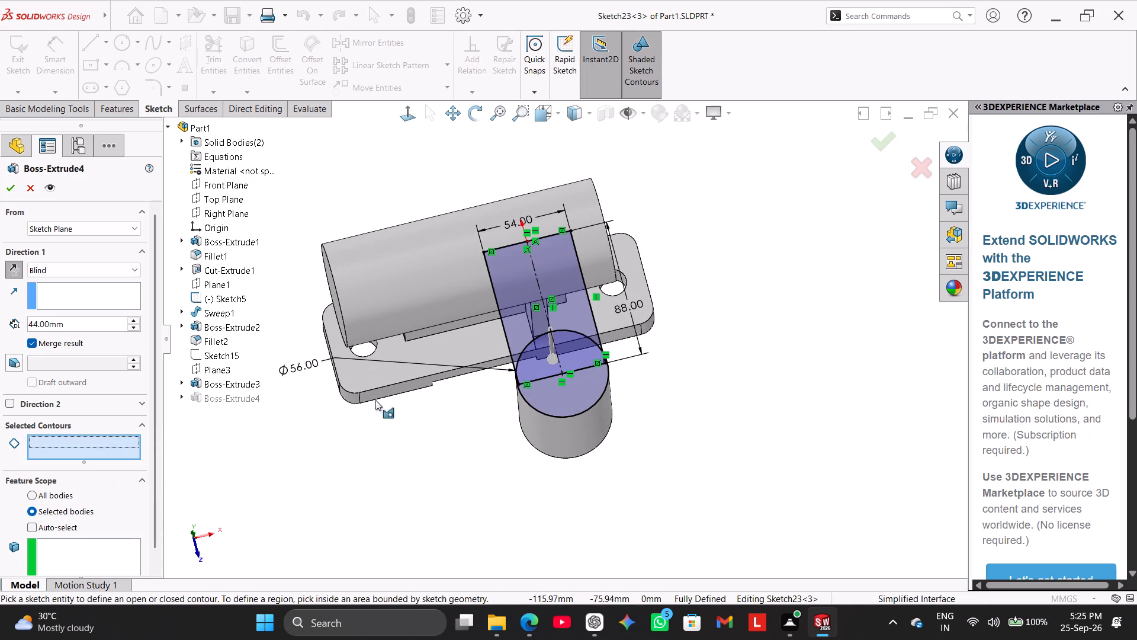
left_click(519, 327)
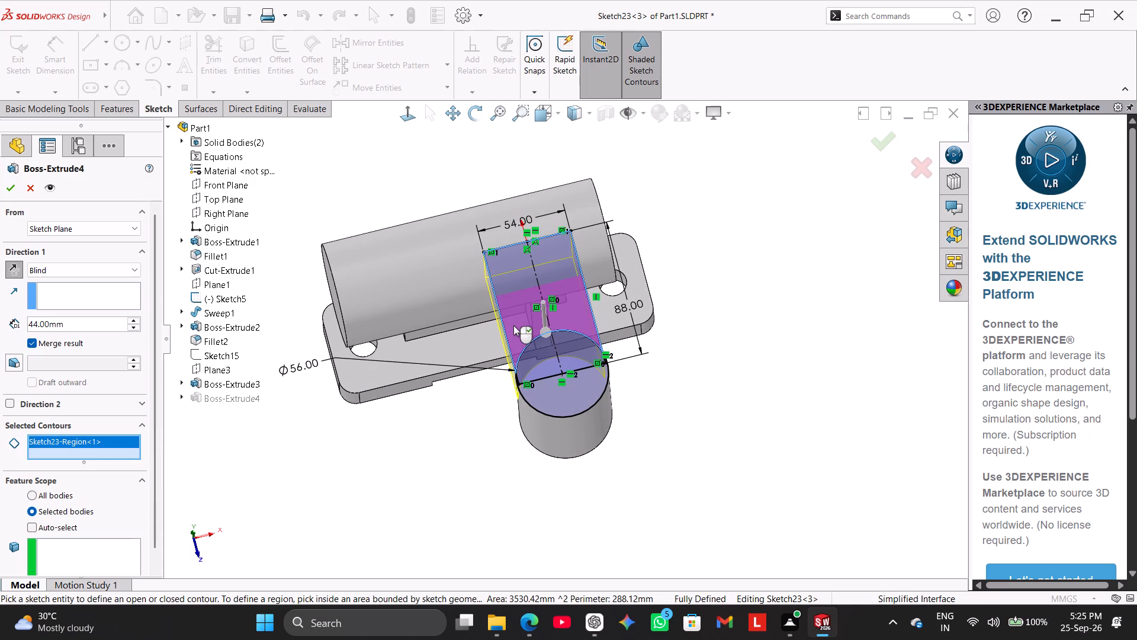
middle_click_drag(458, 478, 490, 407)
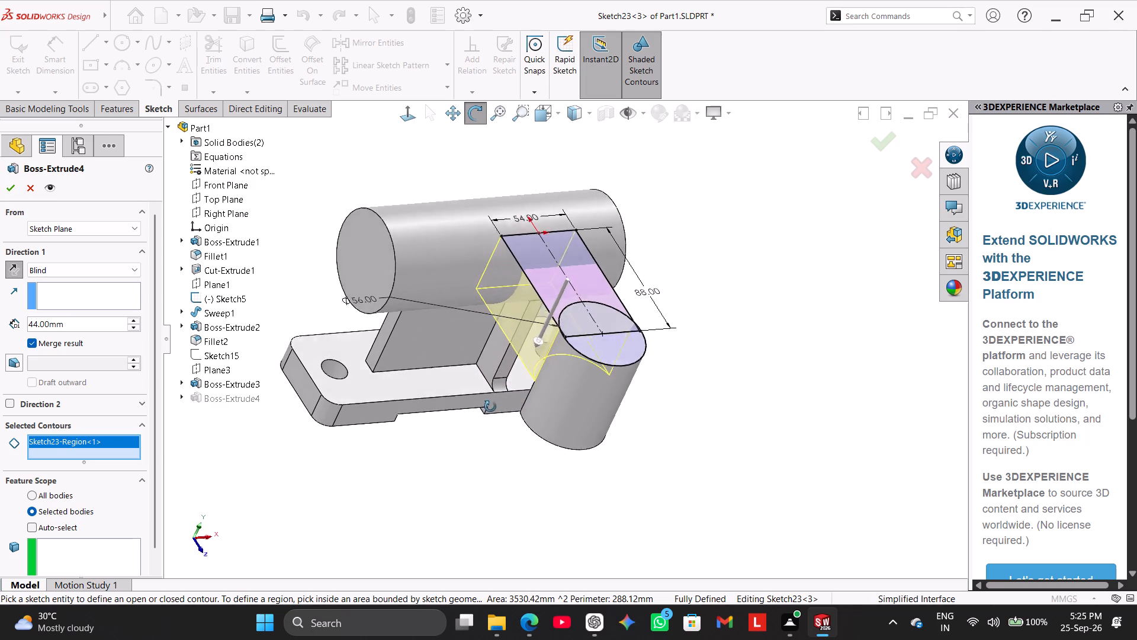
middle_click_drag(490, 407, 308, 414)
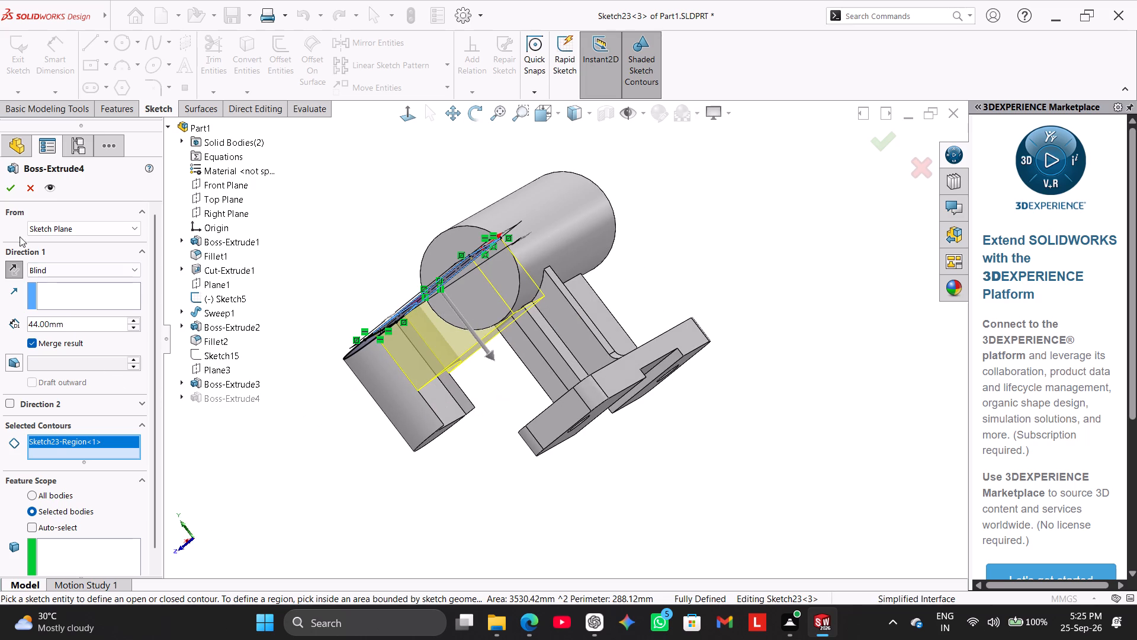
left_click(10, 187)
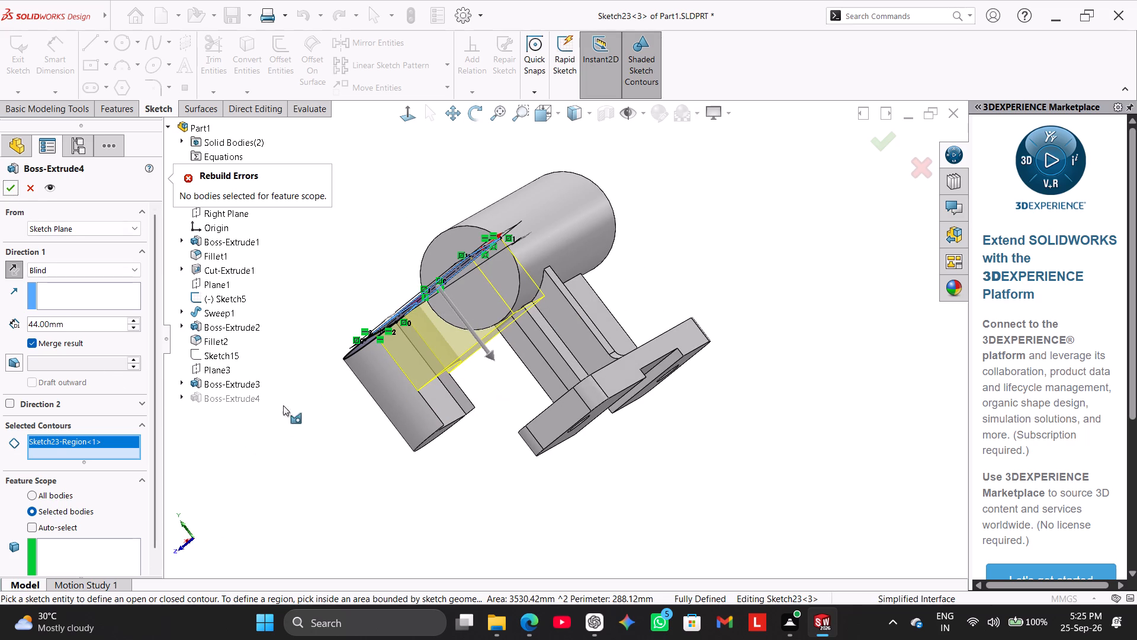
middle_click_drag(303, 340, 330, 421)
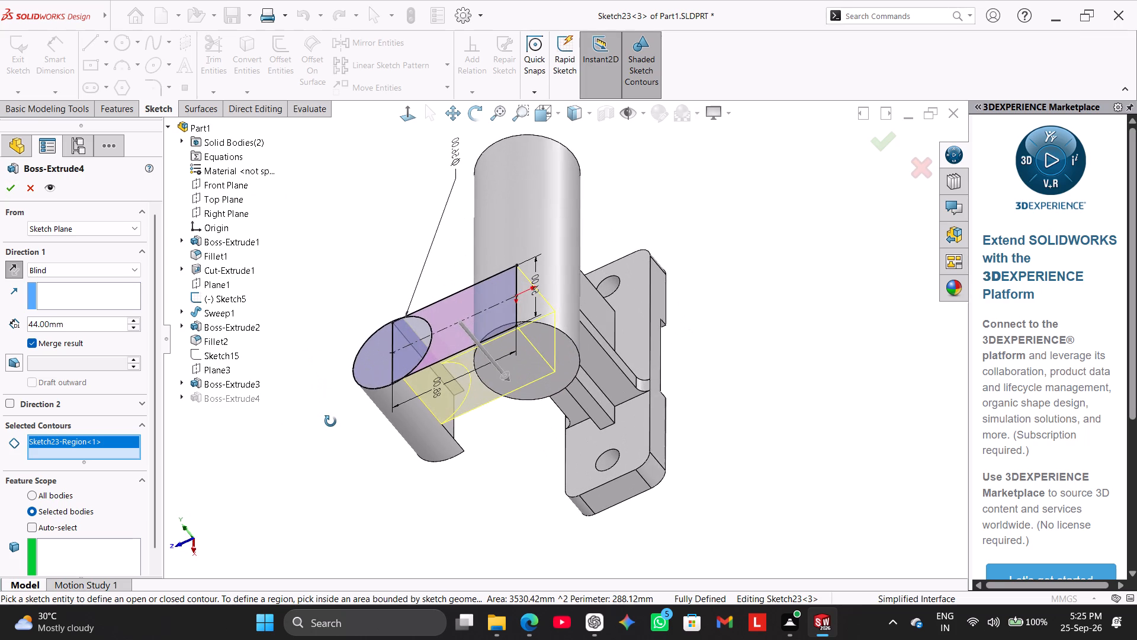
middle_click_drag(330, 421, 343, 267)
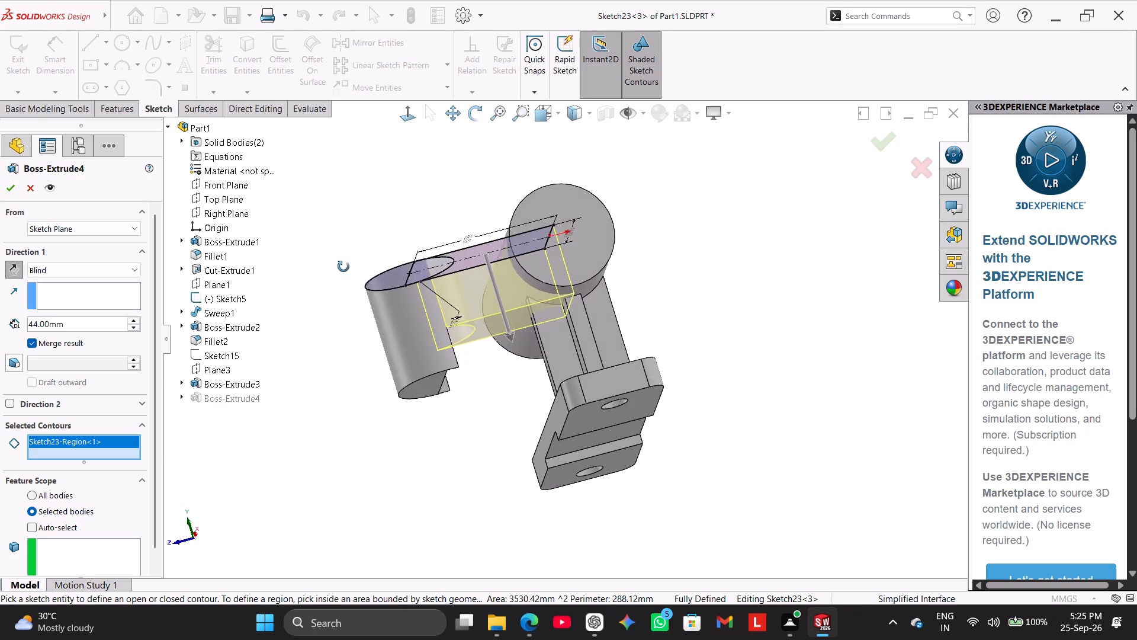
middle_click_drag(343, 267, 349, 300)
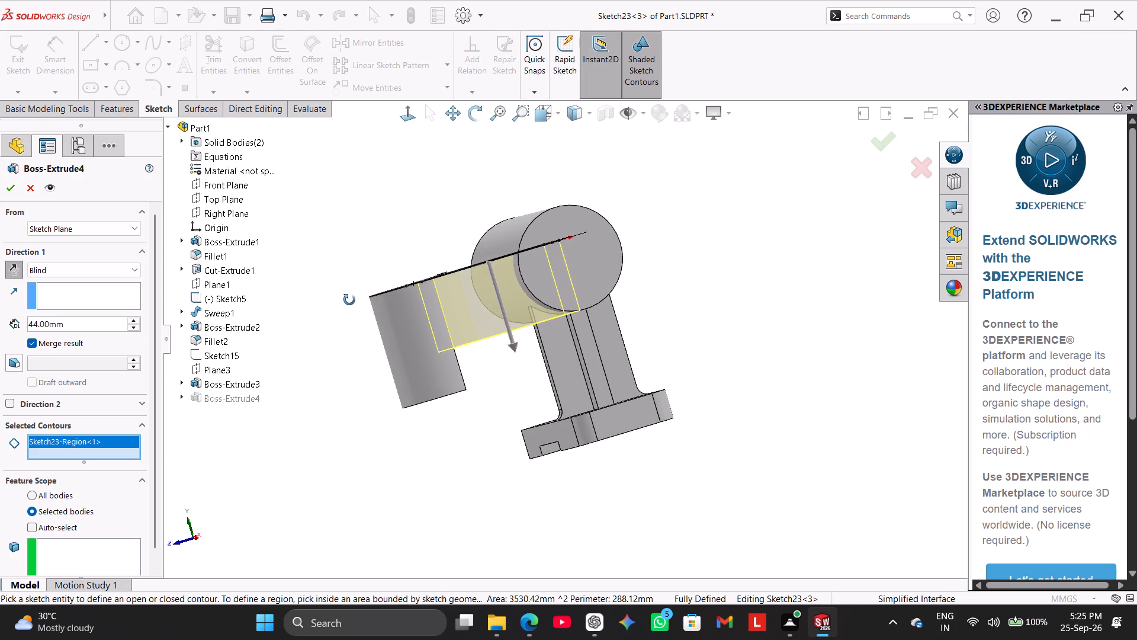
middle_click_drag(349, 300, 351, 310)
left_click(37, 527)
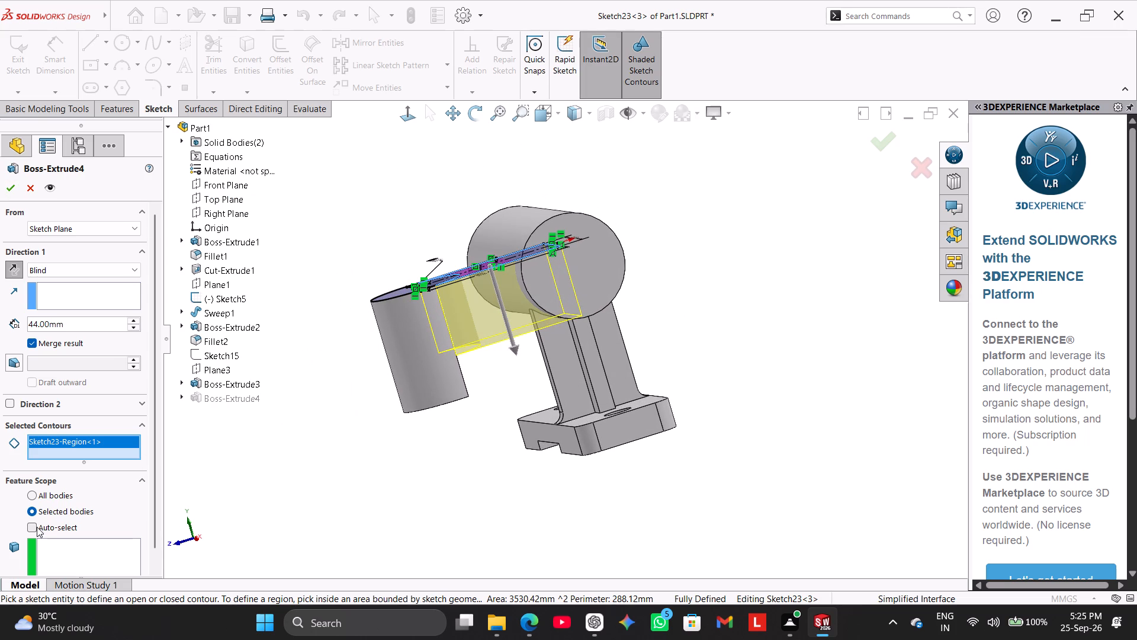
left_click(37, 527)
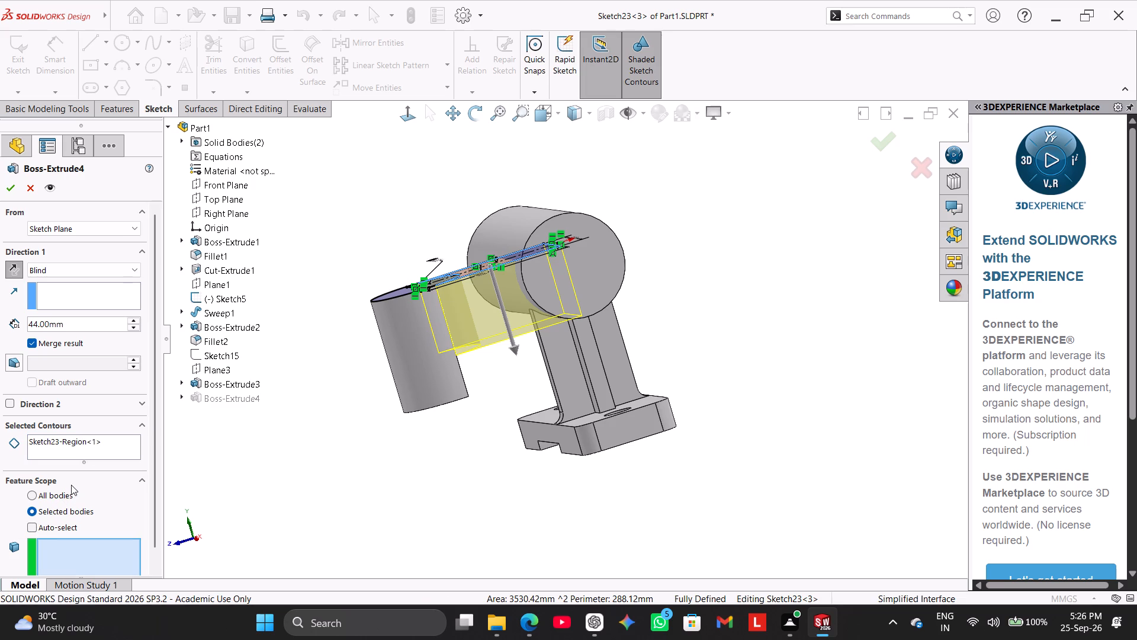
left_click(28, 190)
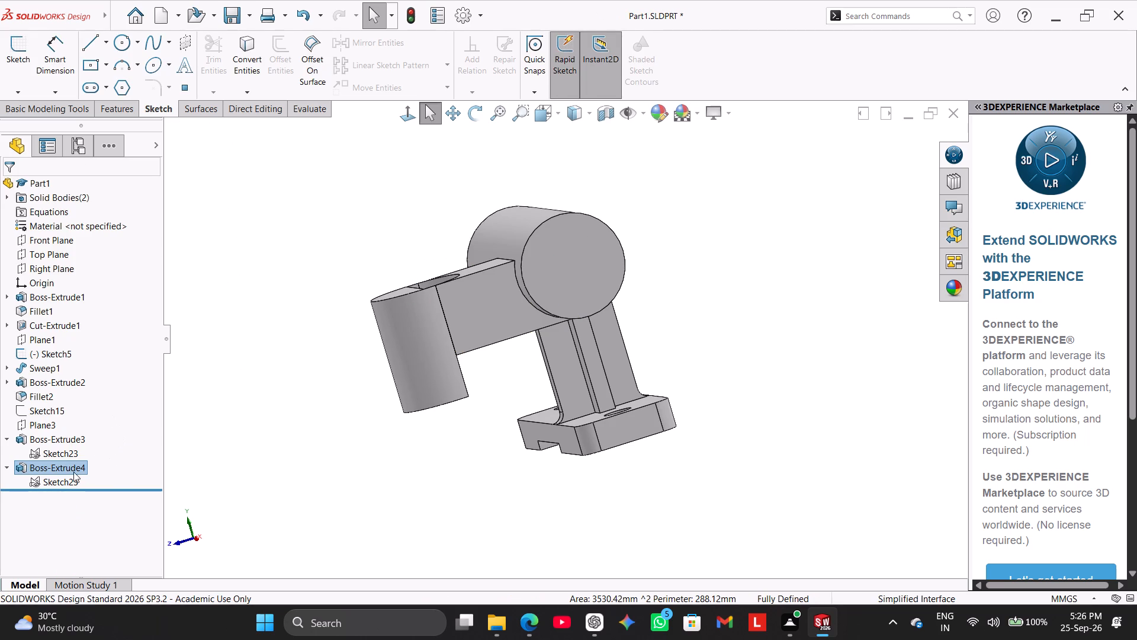
Delete the arm extrusion Boss-Extrude4 while keeping Sketch23.
right_click(66, 471)
left_click(91, 451)
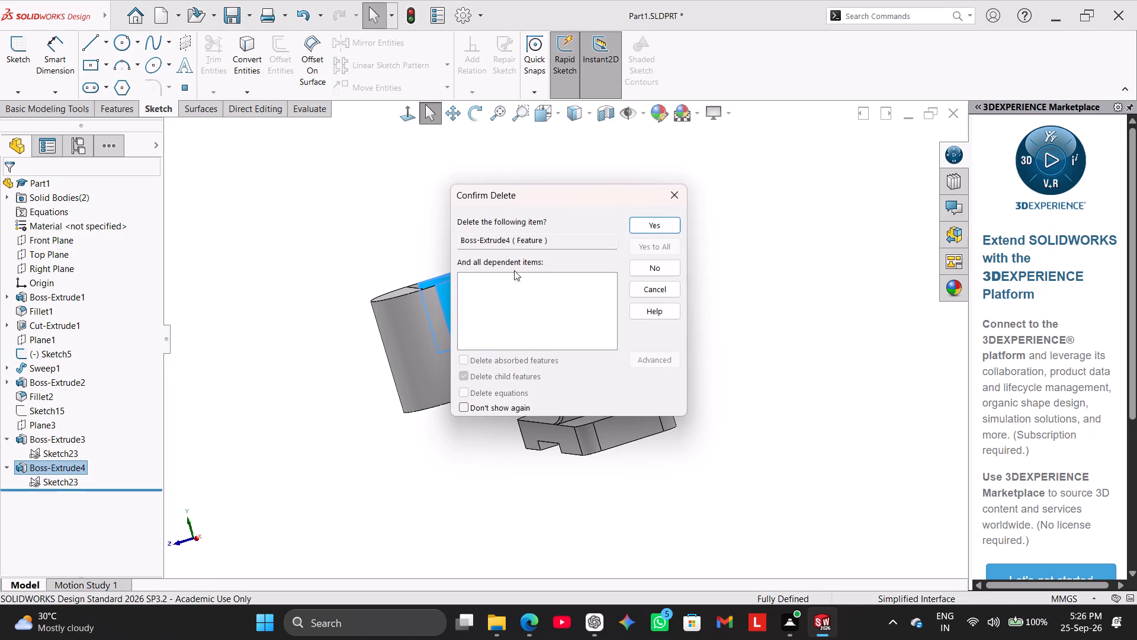
left_click(644, 225)
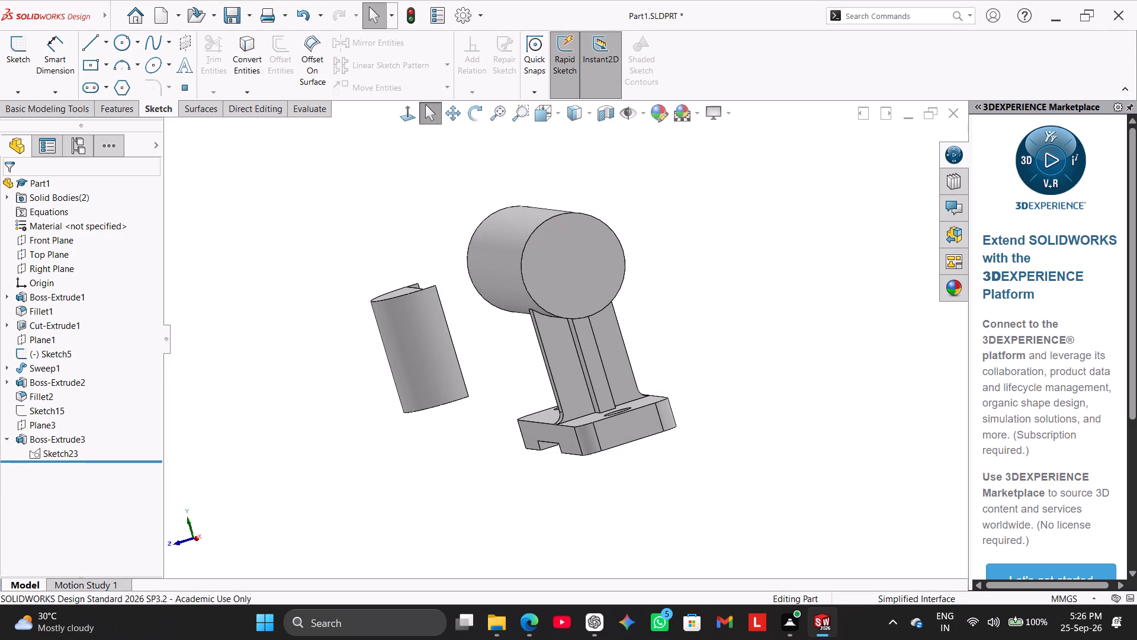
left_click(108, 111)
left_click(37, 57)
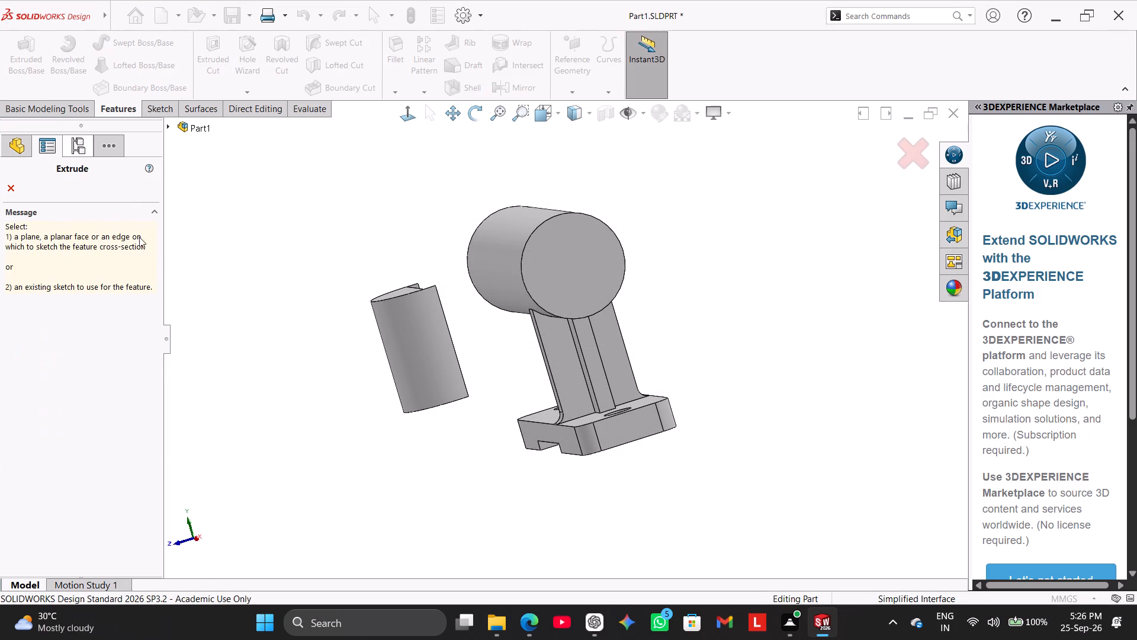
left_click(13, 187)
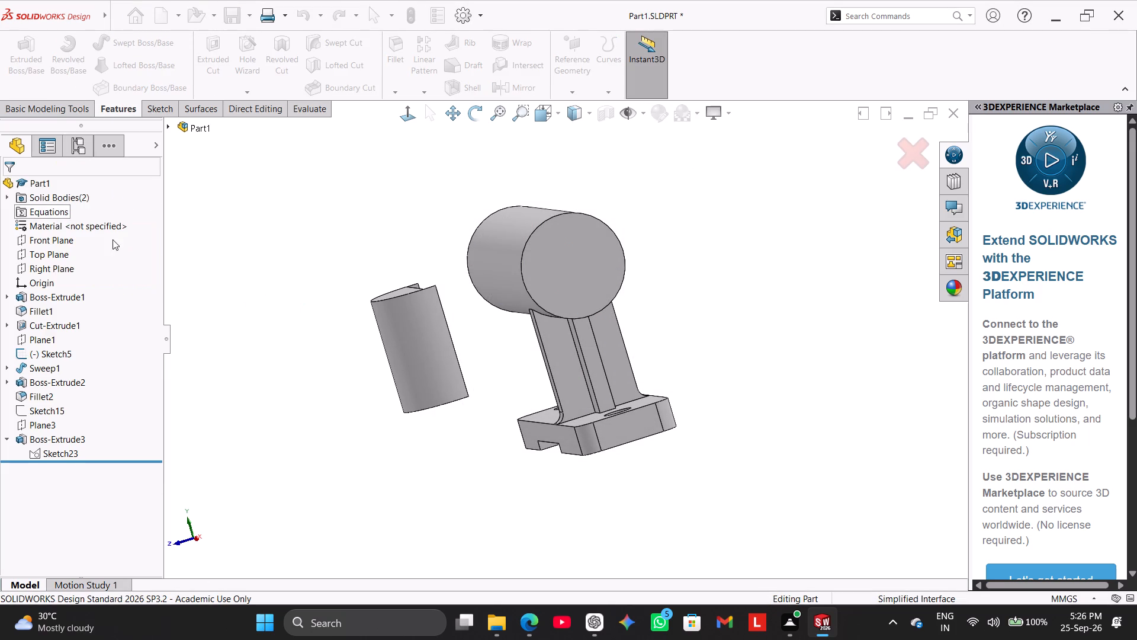
Delete the partial small cylinder, Boss-Extrude3, without deleting its absorbed Sketch23.
middle_click_drag(196, 271, 222, 327)
right_click(61, 439)
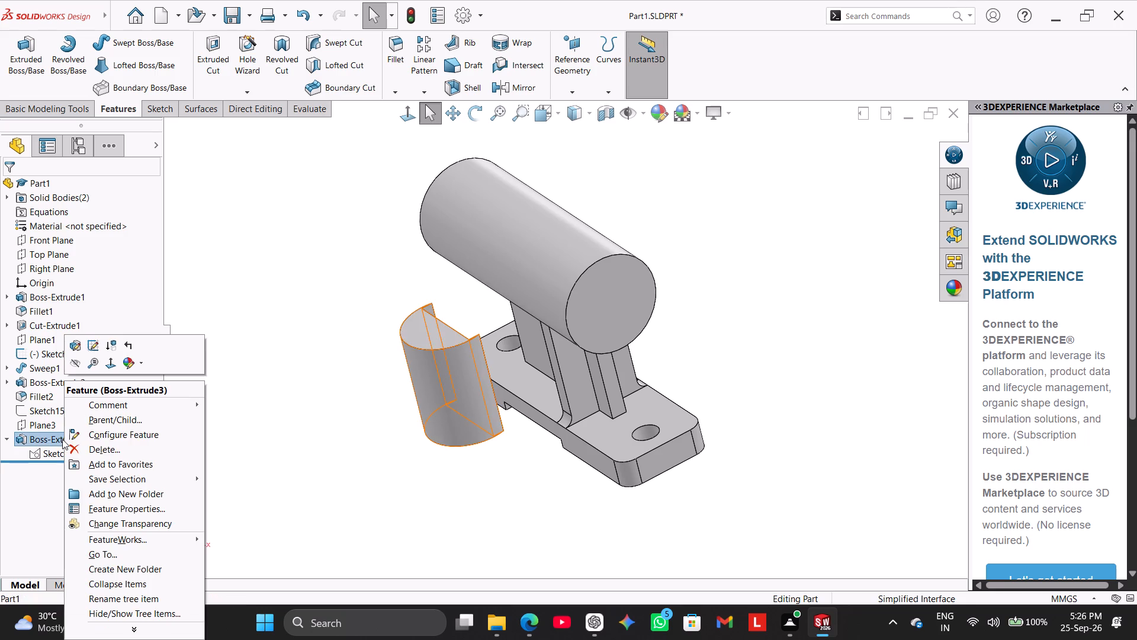
left_click(111, 450)
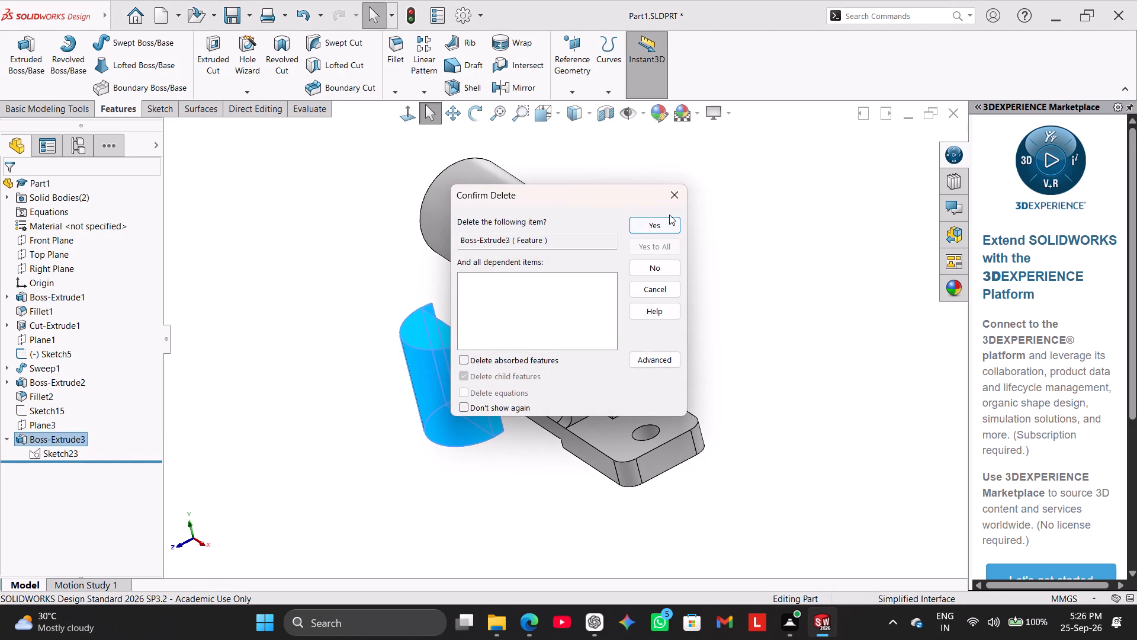
left_click(669, 222)
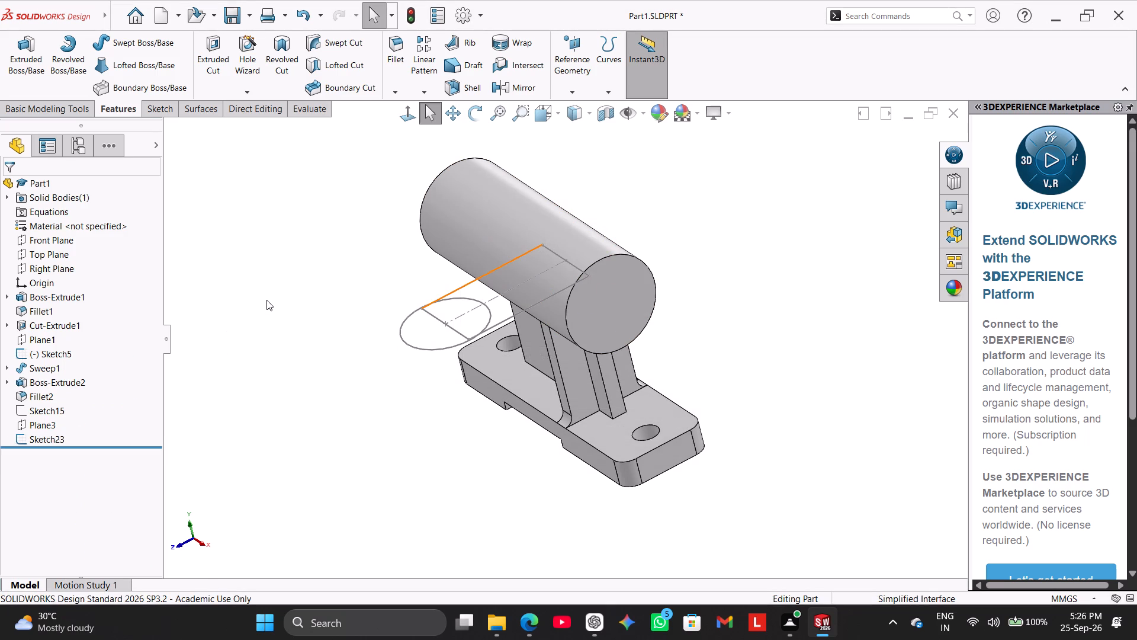
left_click(266, 300)
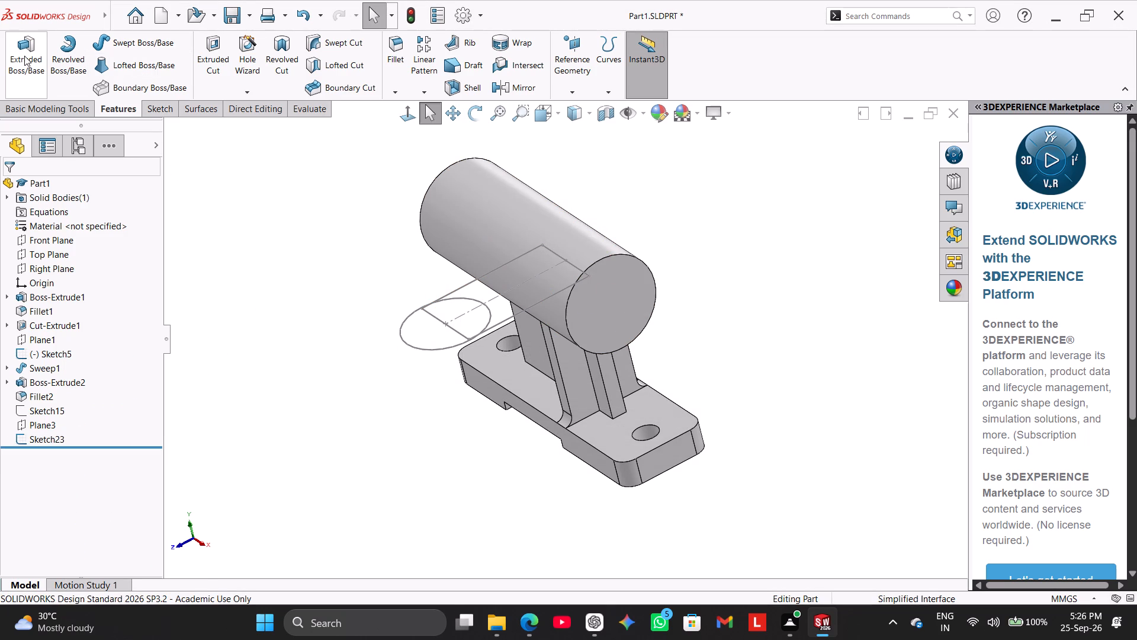
Extrude the full 56 mm circle of Sketch23 as a blind boss 70 mm deep in the reversed direction, with merge result on.
left_click(24, 56)
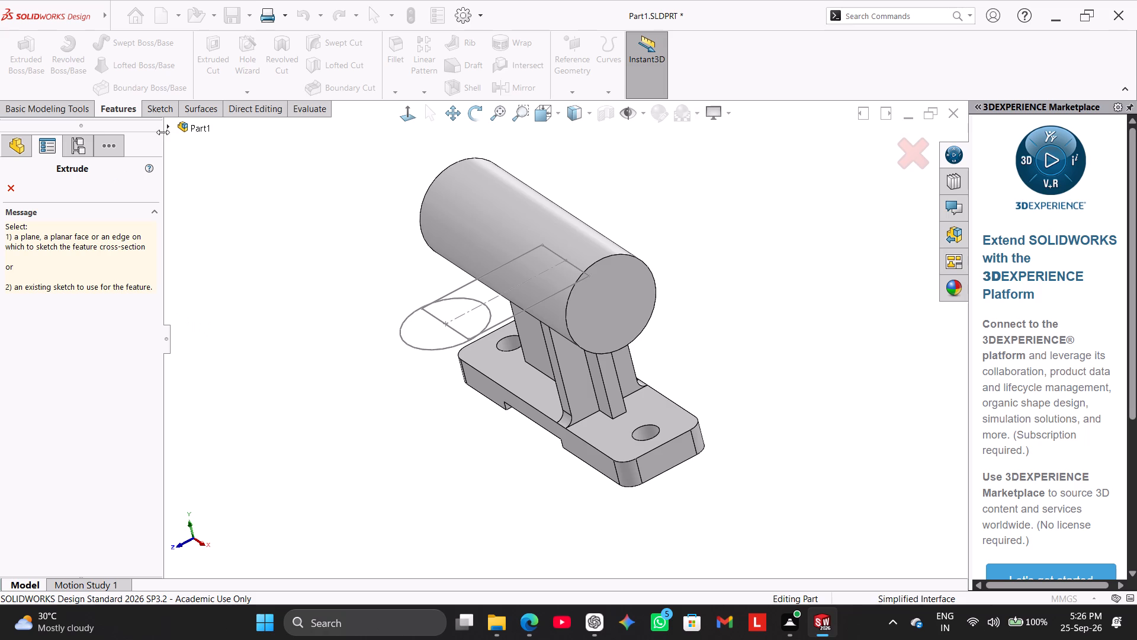
left_click(428, 348)
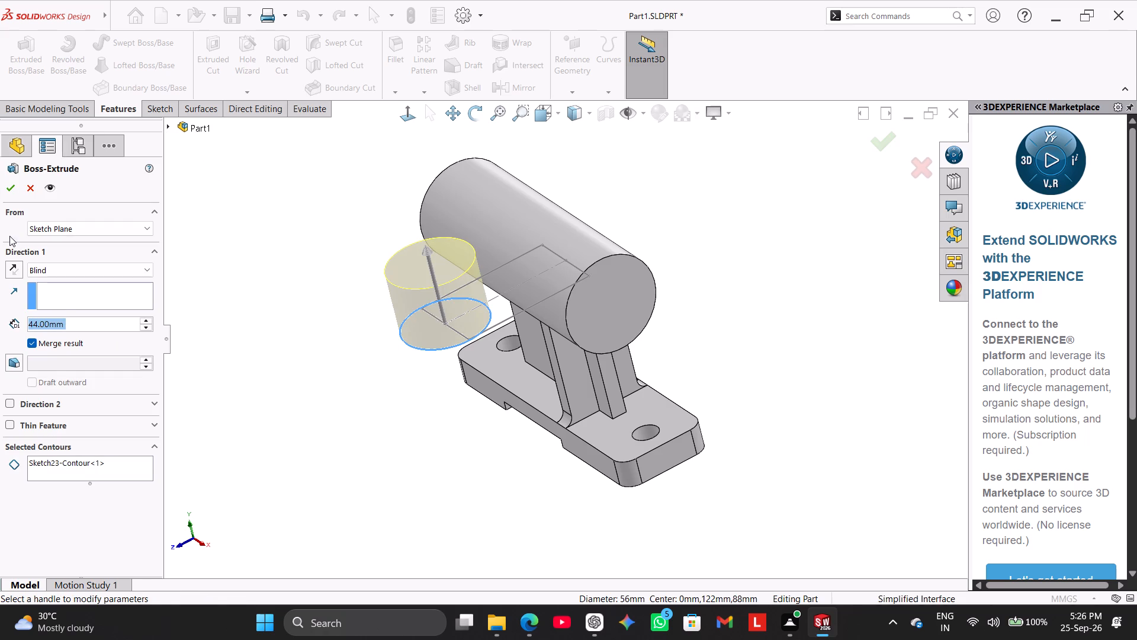
left_click(17, 270)
double_click(80, 327)
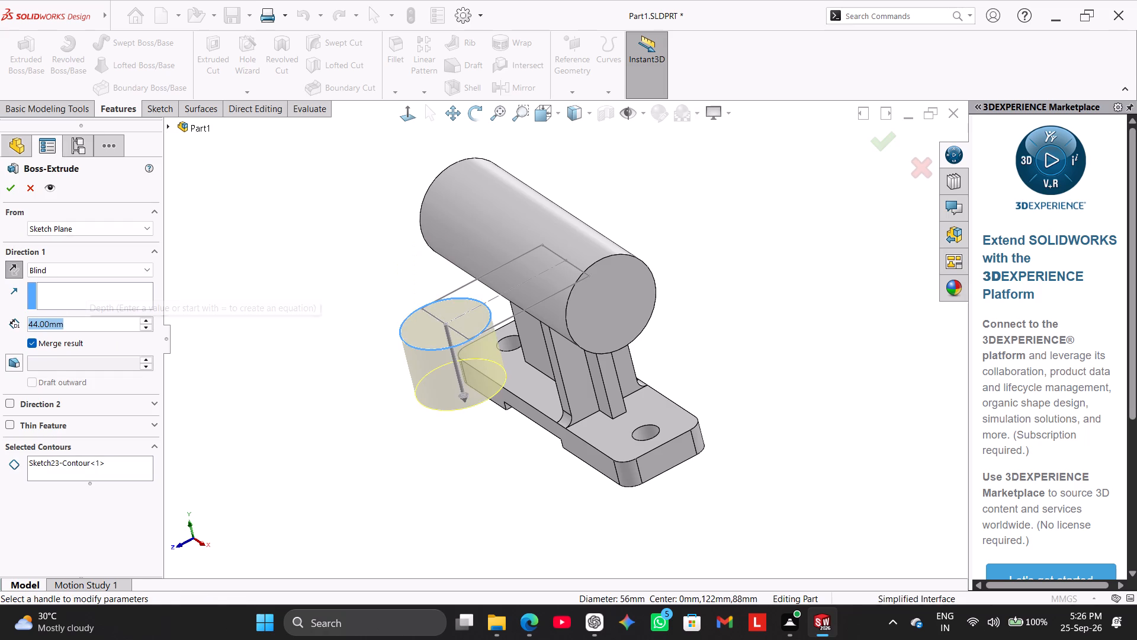
type("70")
key("Return")
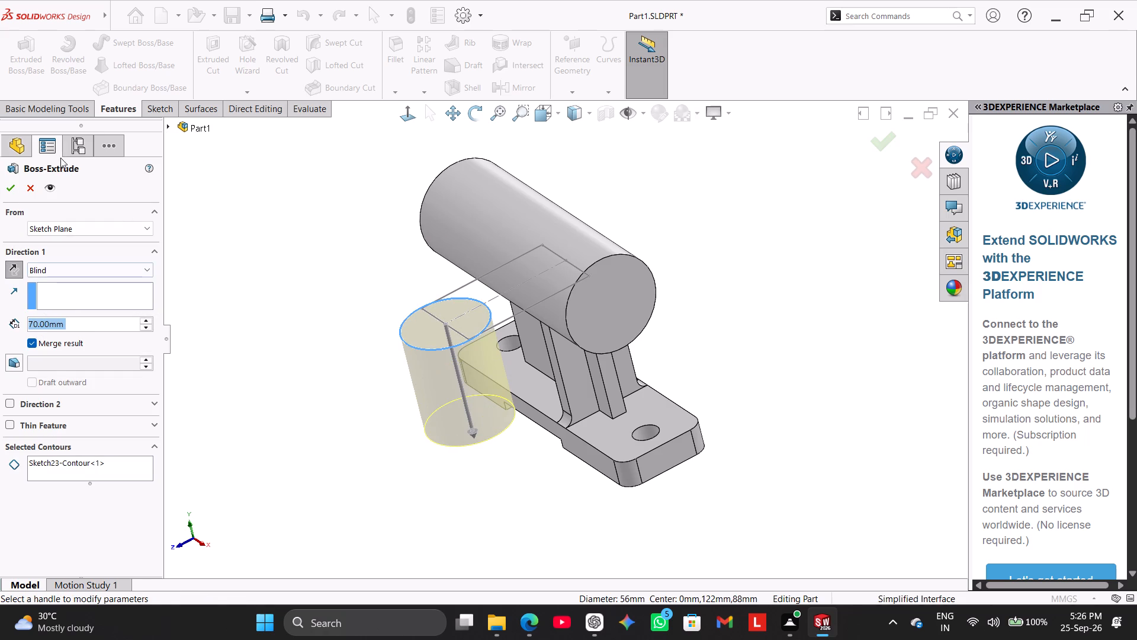
left_click(7, 191)
left_click(171, 243)
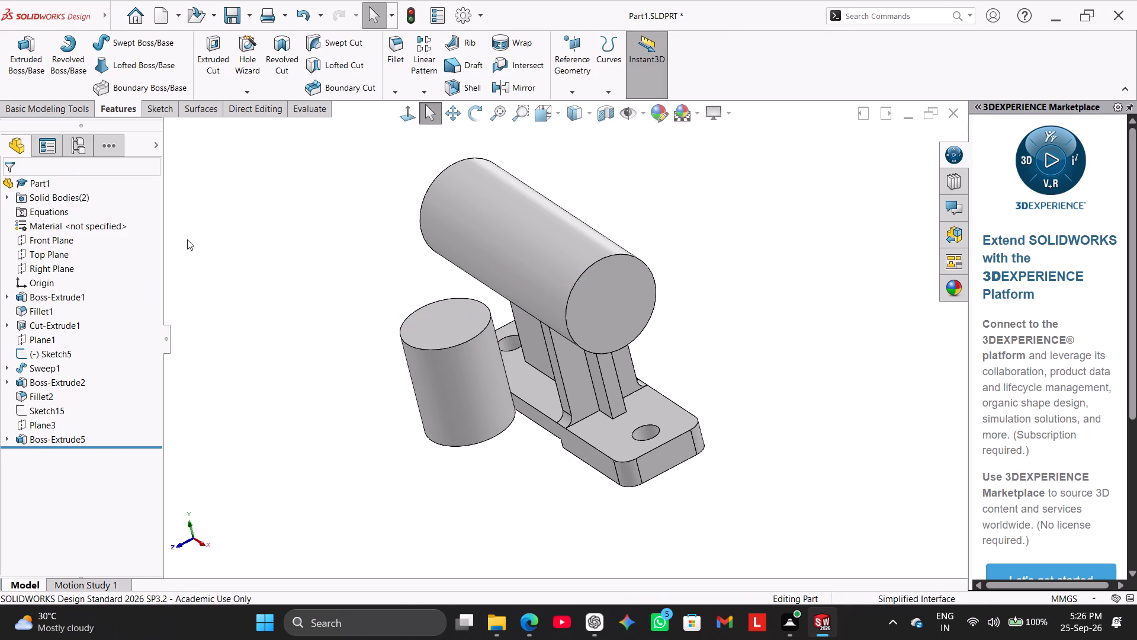
Extrude the arm region of Sketch23 between the two cylinders as a blind boss 44 mm deep in the reversed direction, with merge result on.
right_click(190, 238)
left_click(204, 178)
left_click(22, 59)
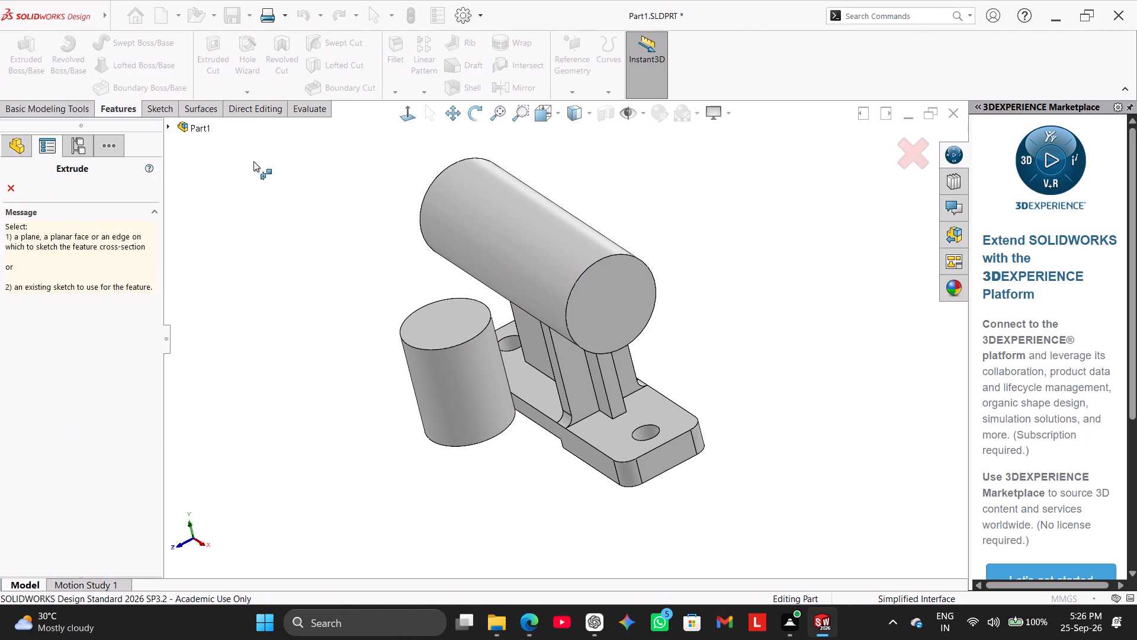
left_click(168, 127)
left_click(185, 381)
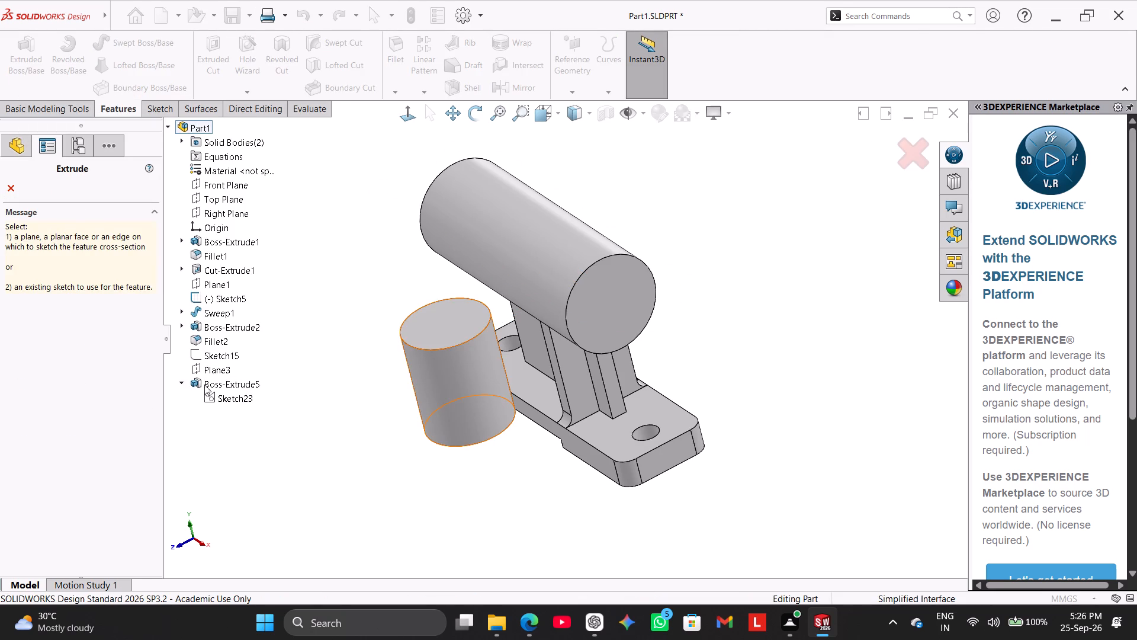
left_click(222, 395)
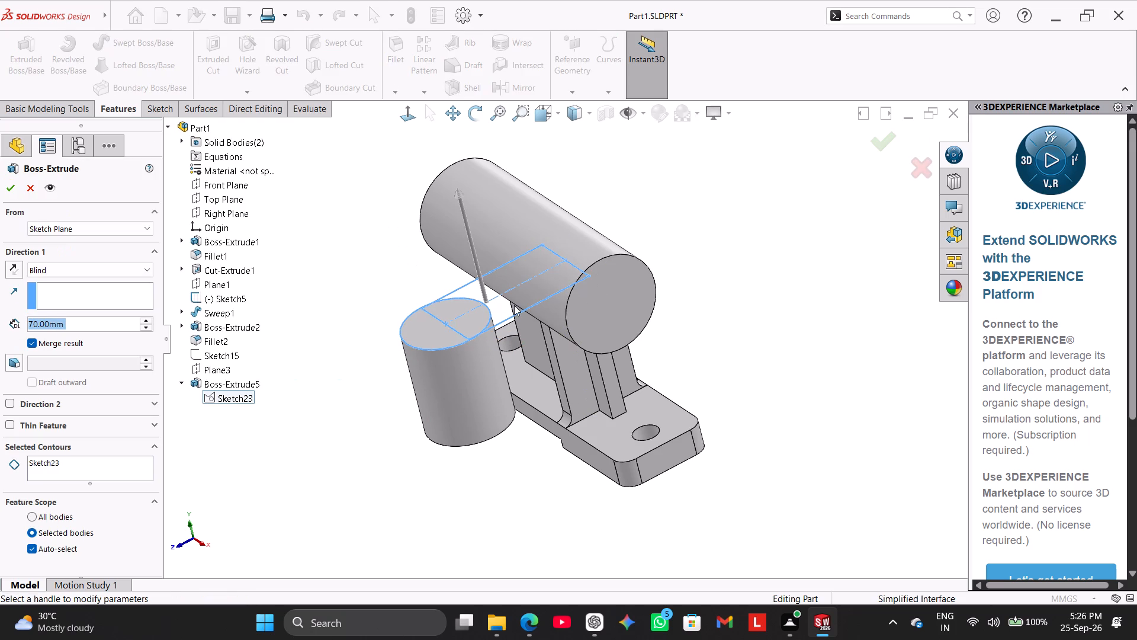
right_click(88, 460)
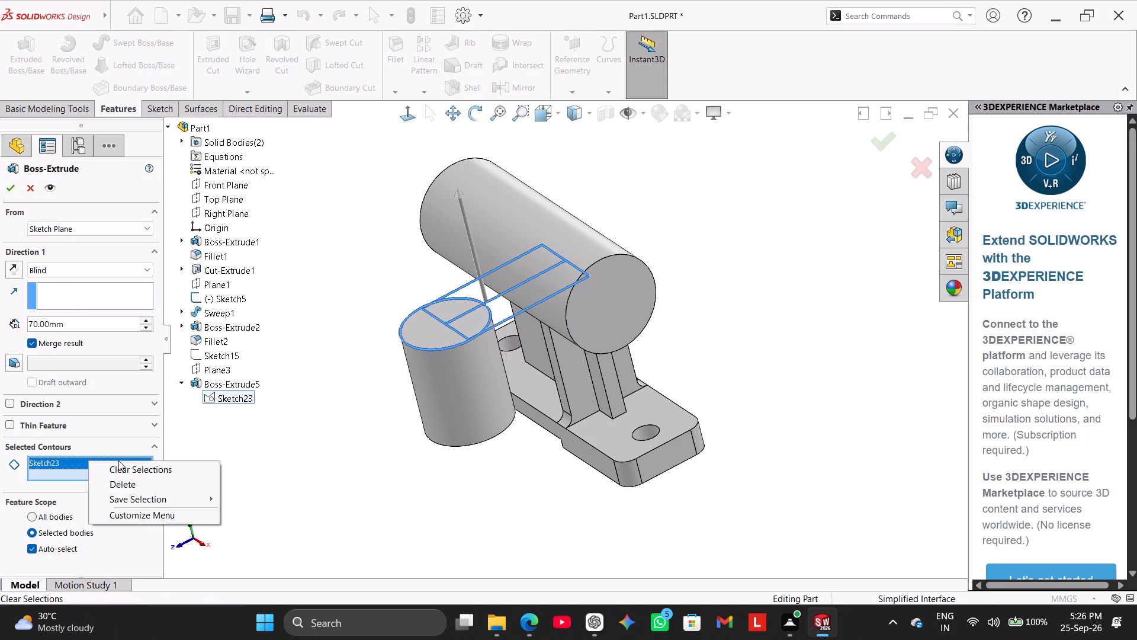
left_click(118, 460)
left_click(129, 470)
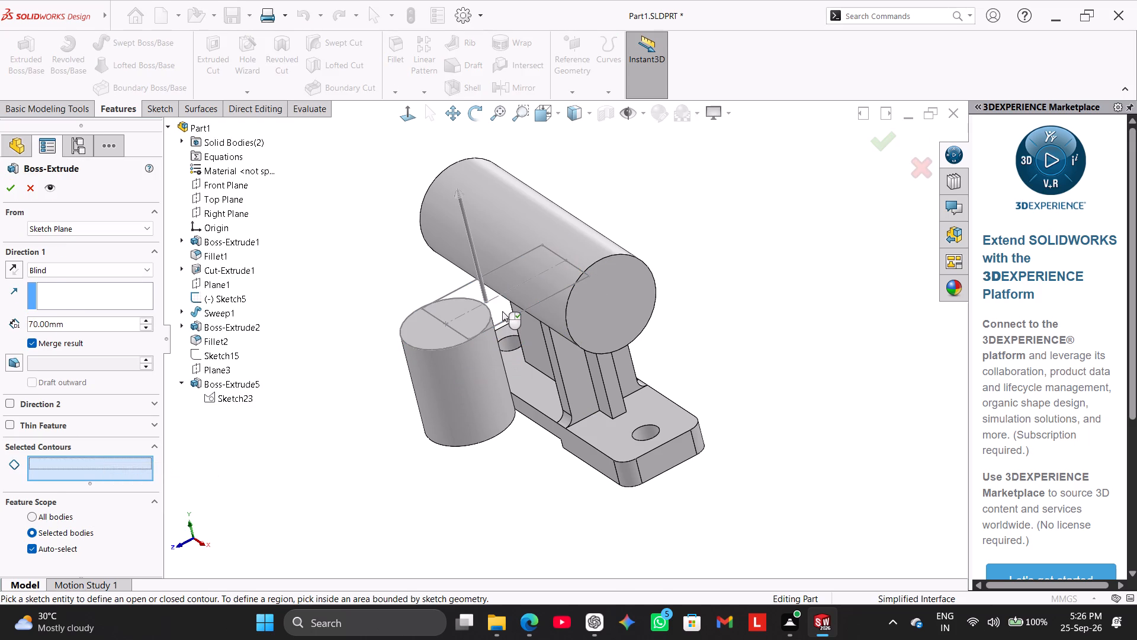
left_click(502, 311)
middle_click_drag(361, 271, 391, 295)
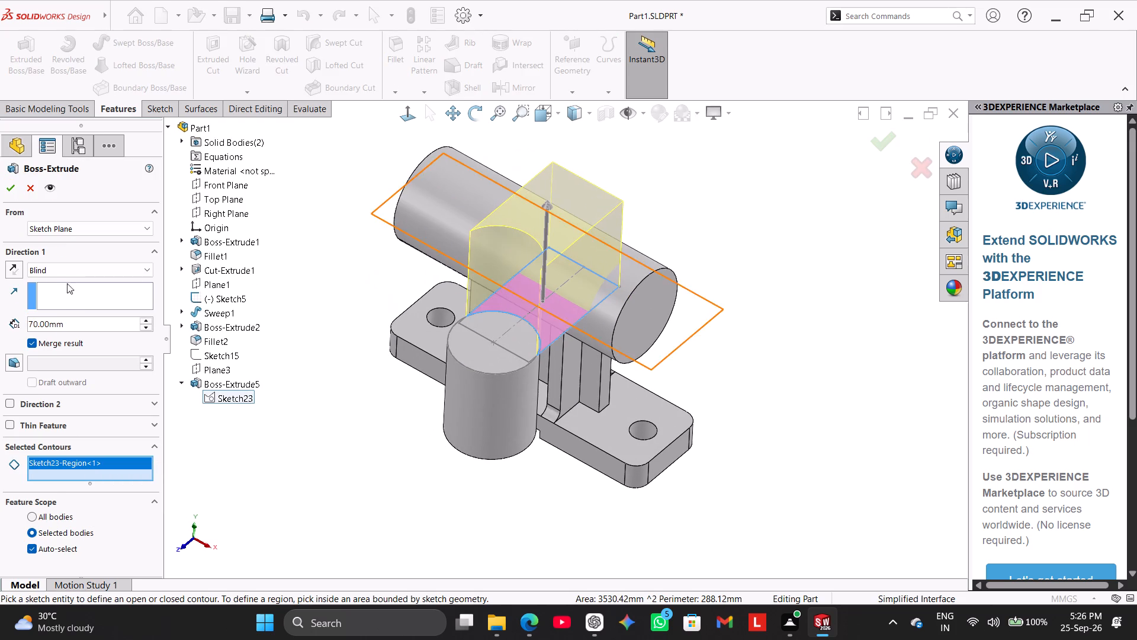
left_click(15, 265)
double_click(79, 322)
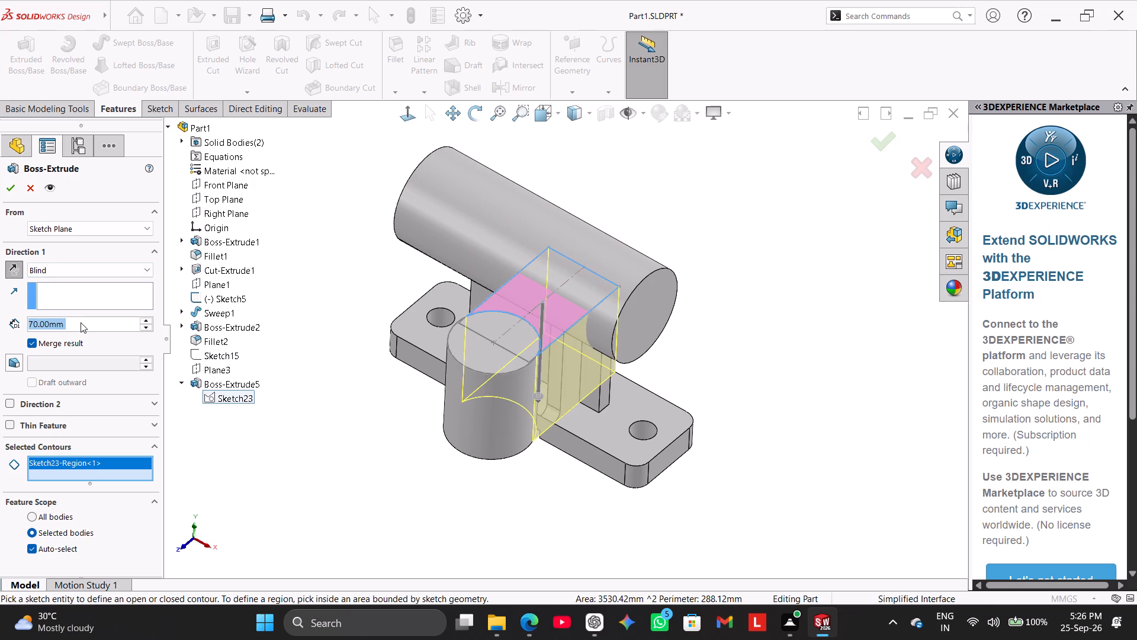
type("44")
key("Return")
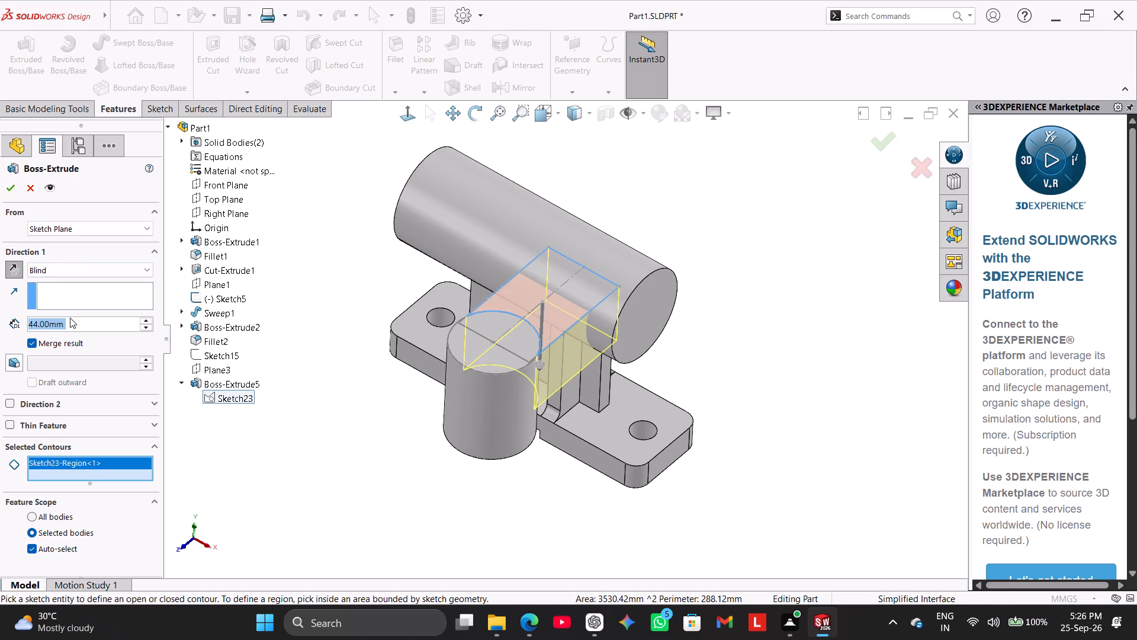
middle_click_drag(378, 441, 322, 363)
left_click(8, 186)
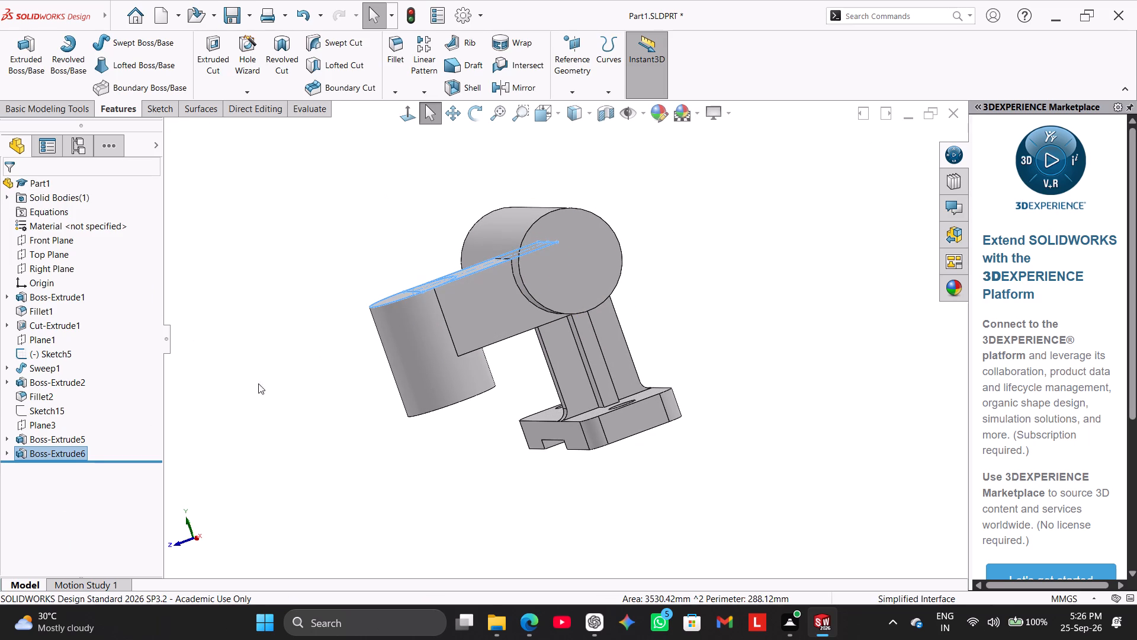
Examine the arm's junctions with both cylinders from below and the side, and return to the isometric view.
left_click(302, 421)
middle_click_drag(328, 434, 298, 355)
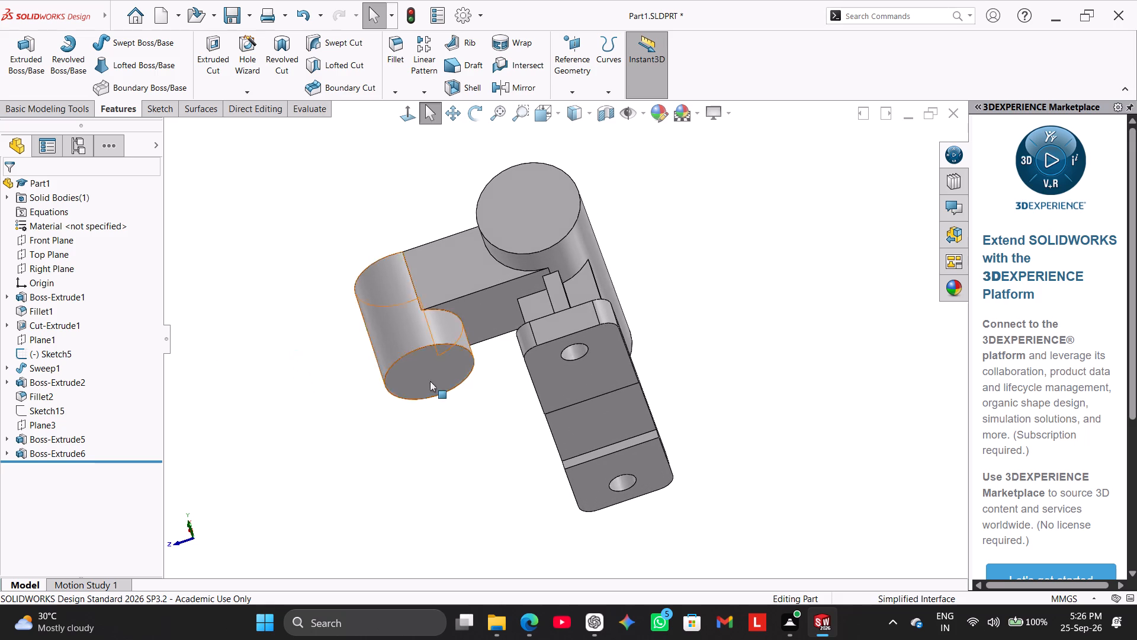
scroll(473, 390, "down", 2)
middle_click_drag(500, 359, 542, 366)
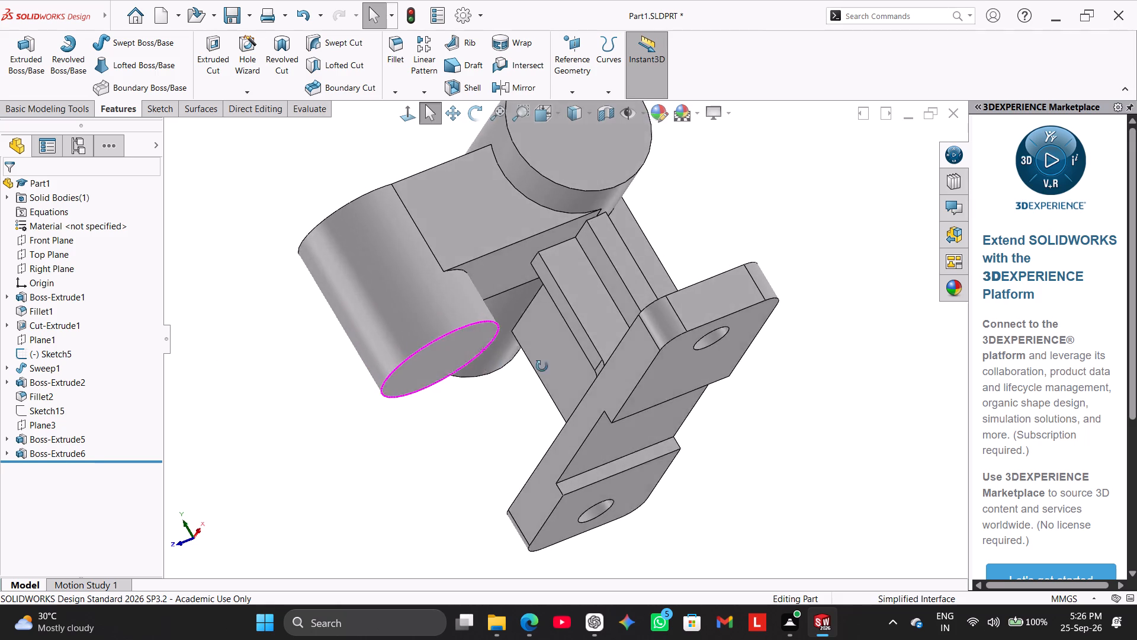
middle_click_drag(542, 366, 543, 366)
scroll(543, 367, "up", 3)
middle_click_drag(308, 293, 341, 359)
left_click(337, 360)
right_click_drag(290, 379, 365, 295)
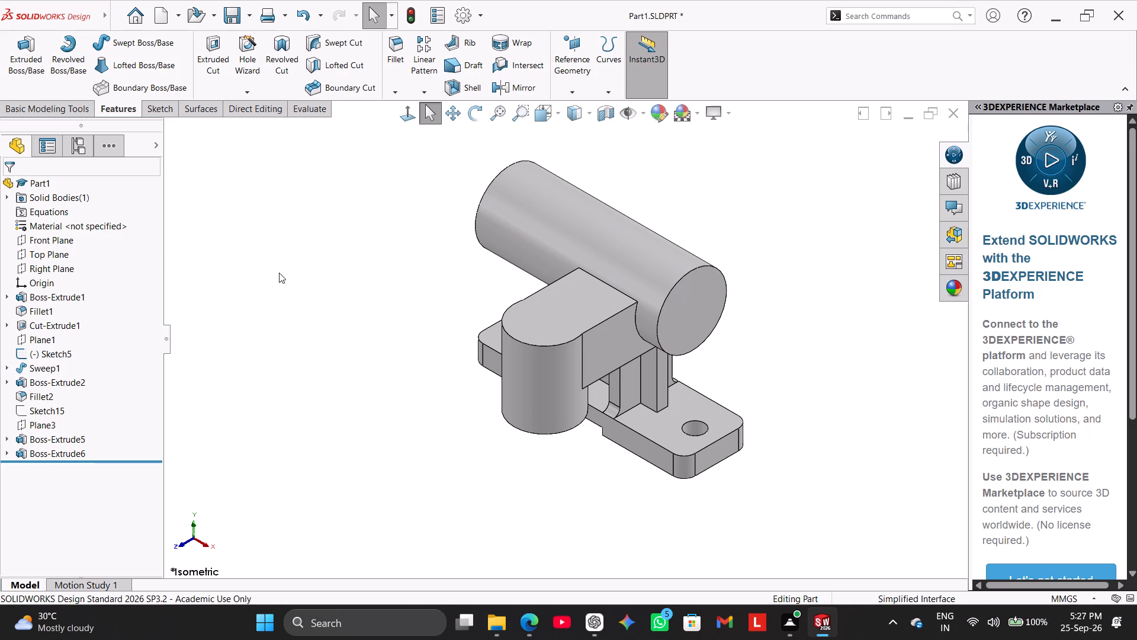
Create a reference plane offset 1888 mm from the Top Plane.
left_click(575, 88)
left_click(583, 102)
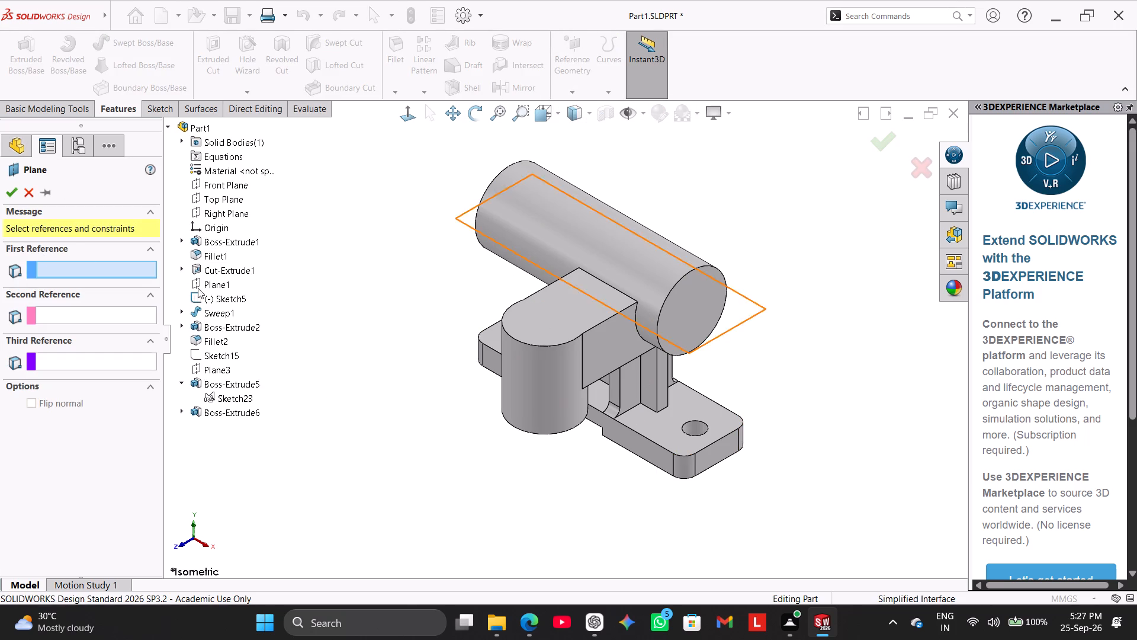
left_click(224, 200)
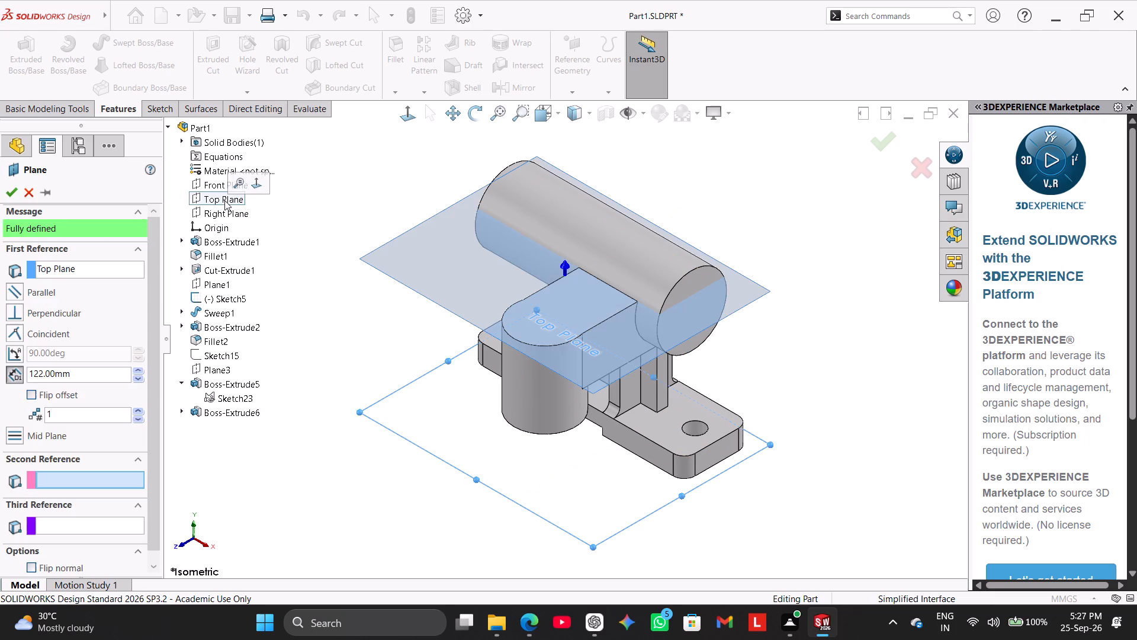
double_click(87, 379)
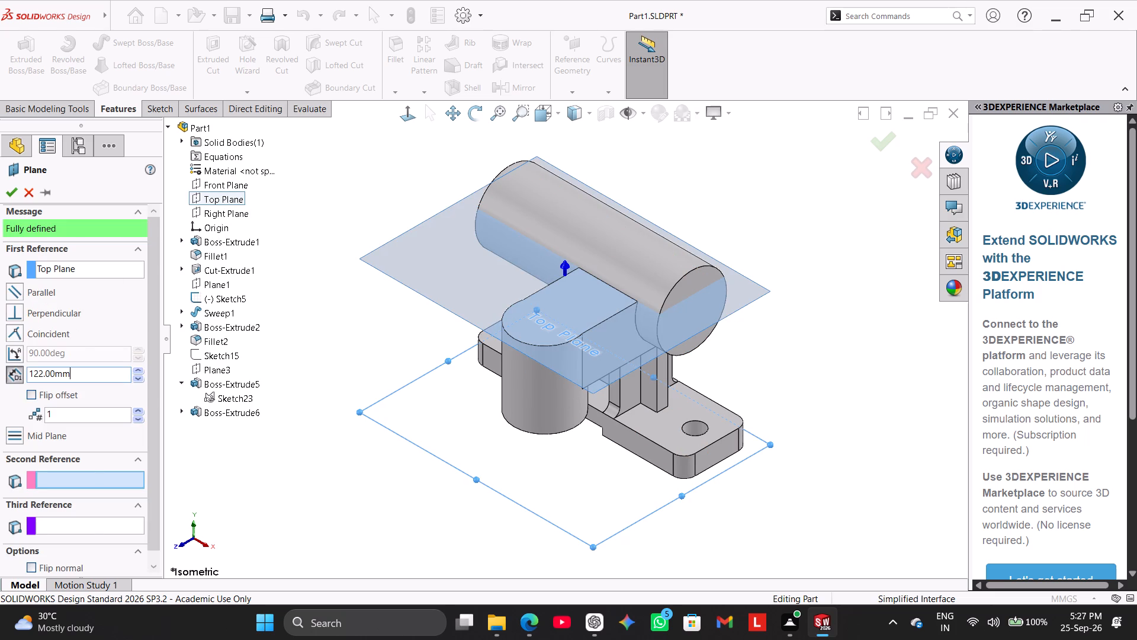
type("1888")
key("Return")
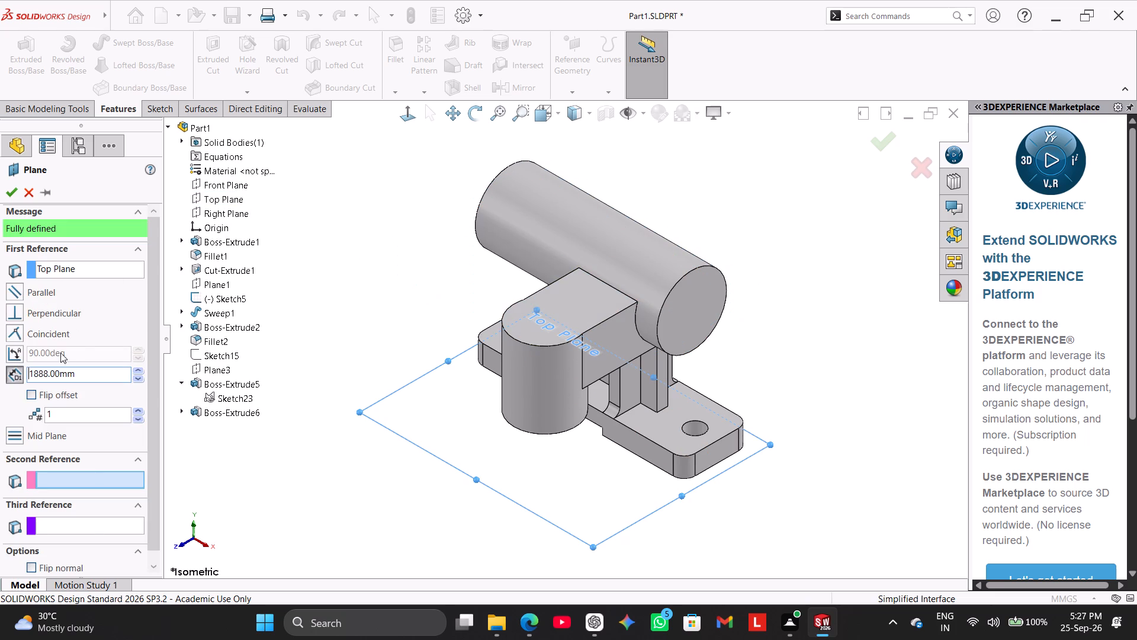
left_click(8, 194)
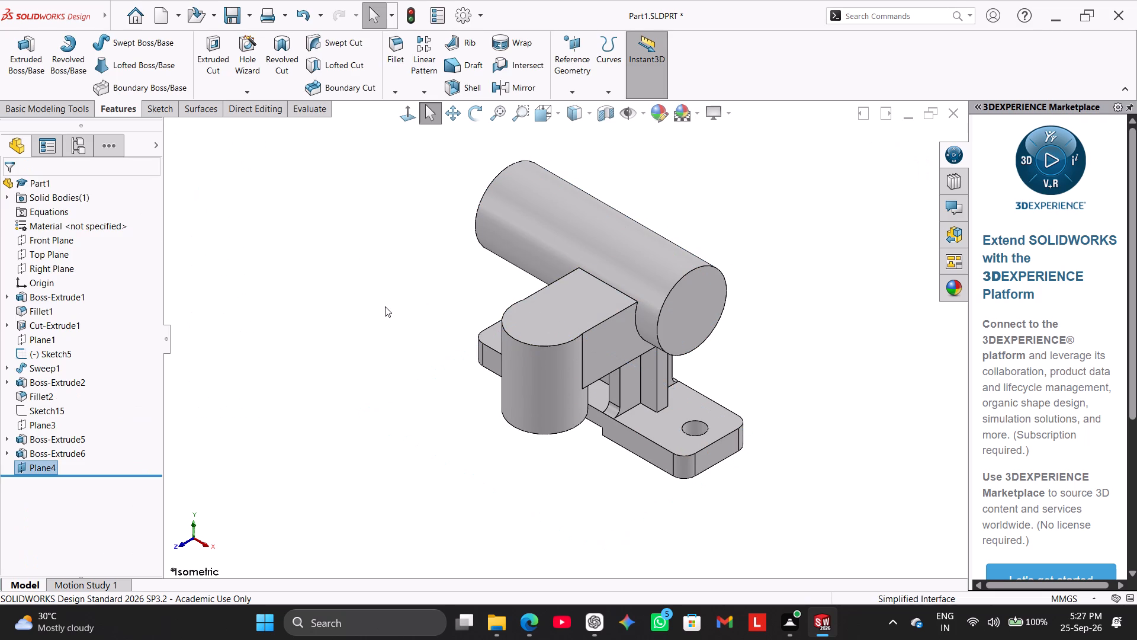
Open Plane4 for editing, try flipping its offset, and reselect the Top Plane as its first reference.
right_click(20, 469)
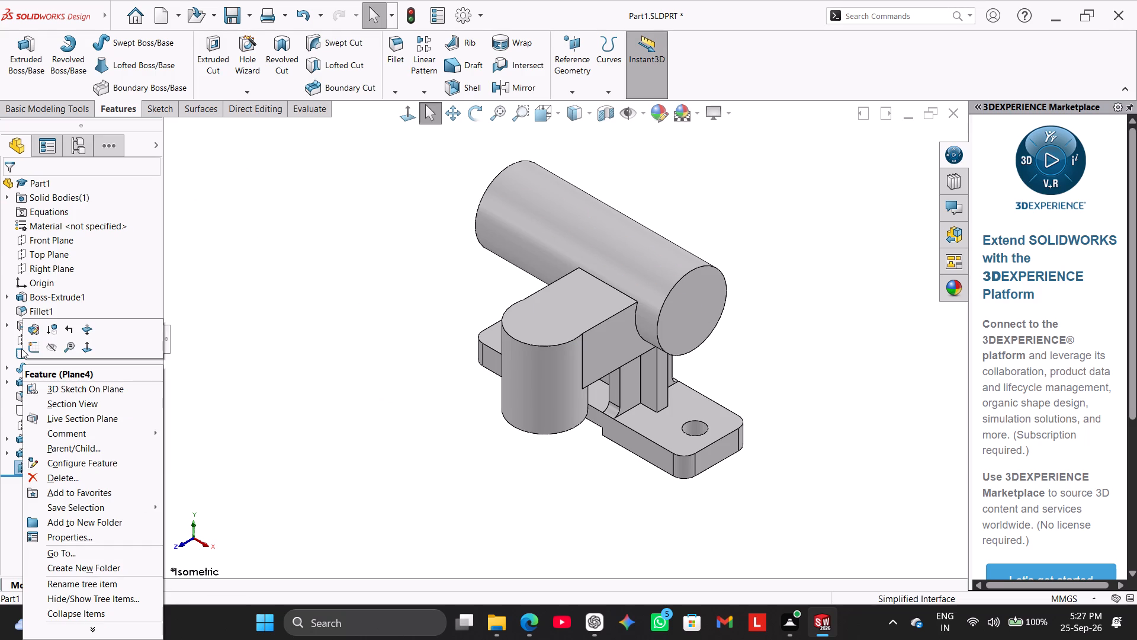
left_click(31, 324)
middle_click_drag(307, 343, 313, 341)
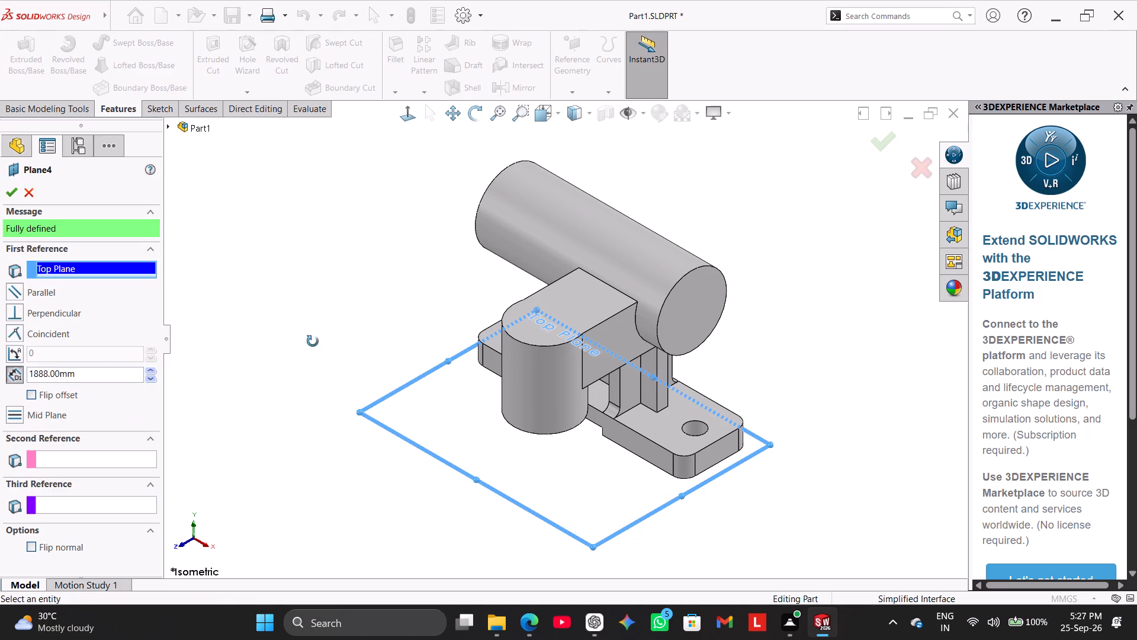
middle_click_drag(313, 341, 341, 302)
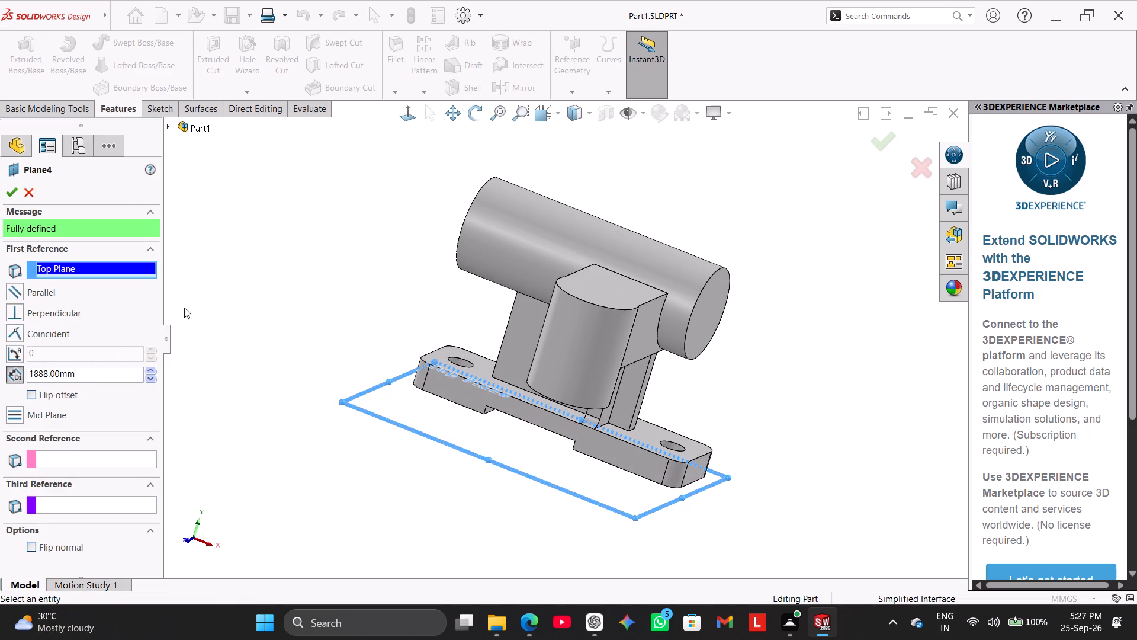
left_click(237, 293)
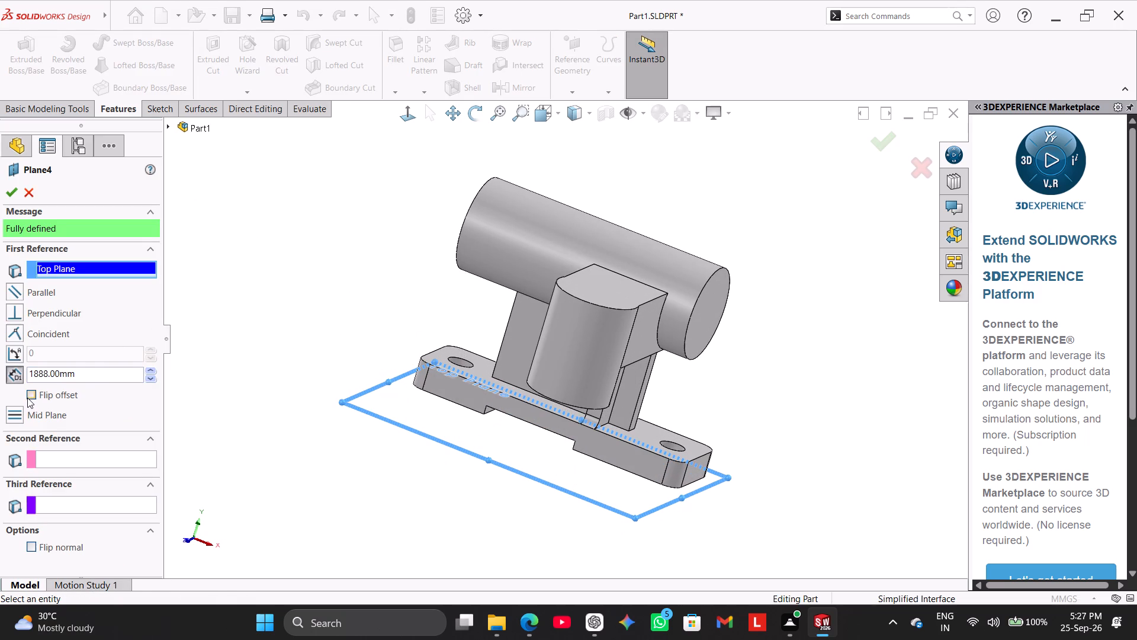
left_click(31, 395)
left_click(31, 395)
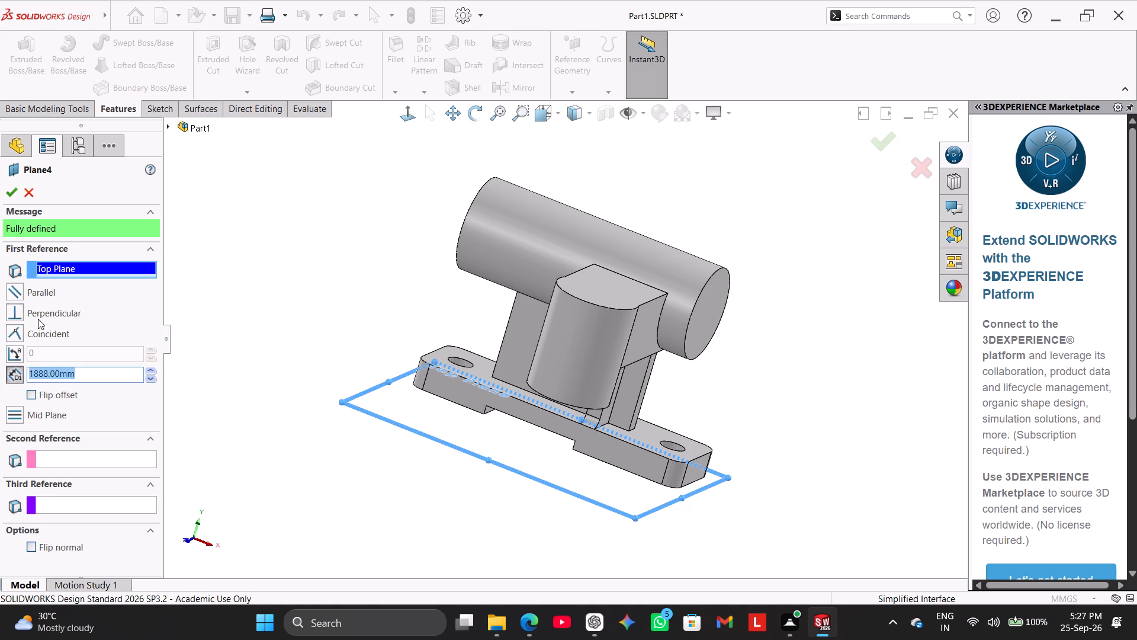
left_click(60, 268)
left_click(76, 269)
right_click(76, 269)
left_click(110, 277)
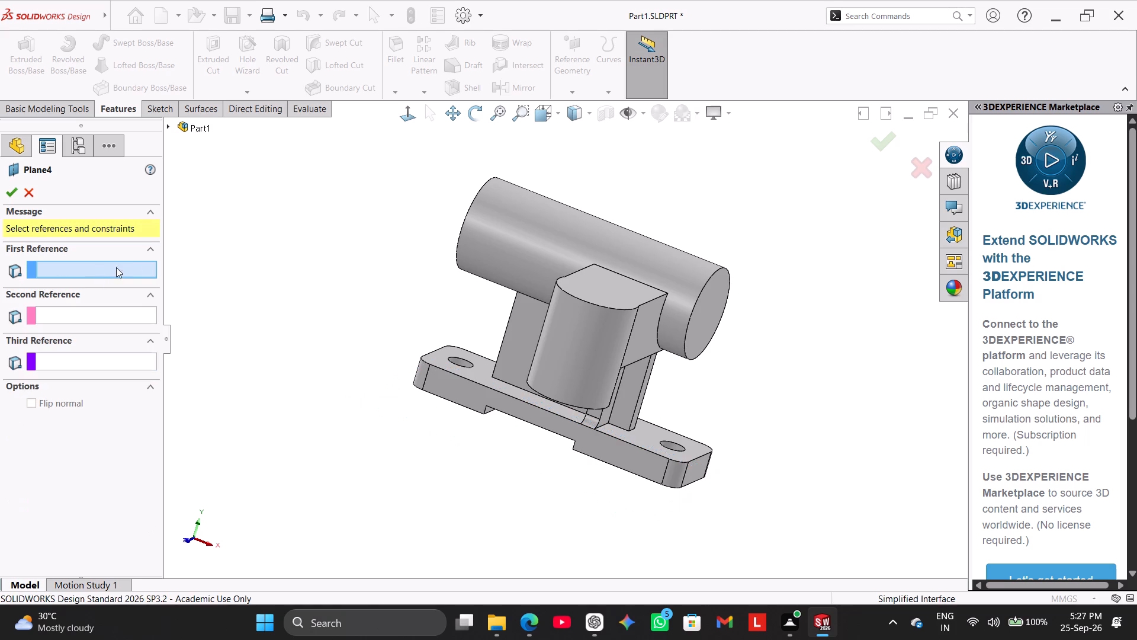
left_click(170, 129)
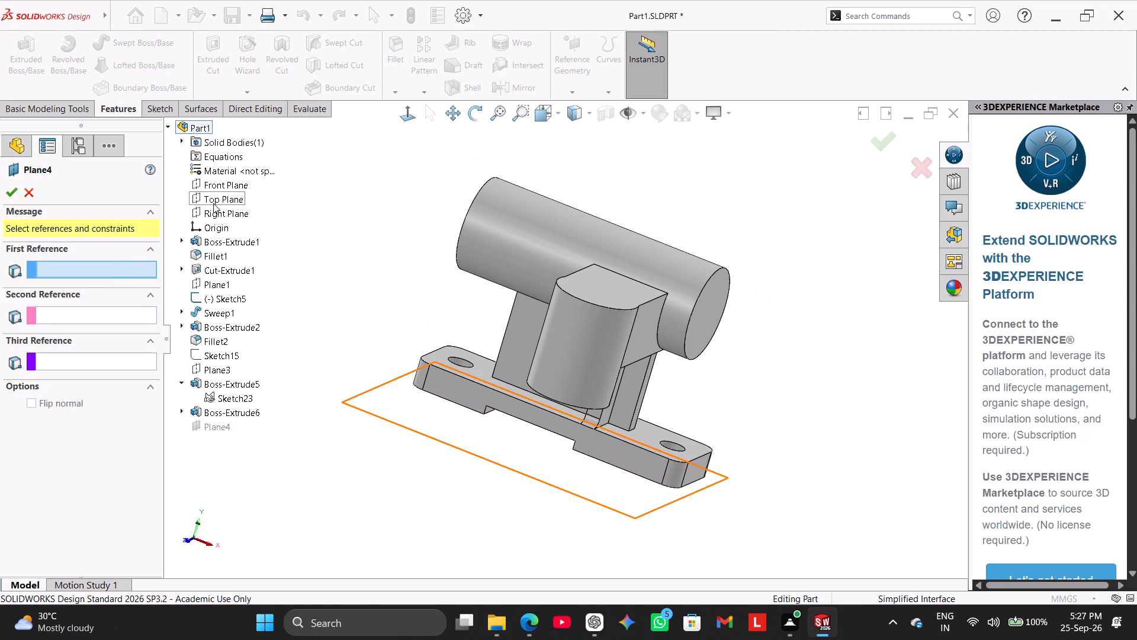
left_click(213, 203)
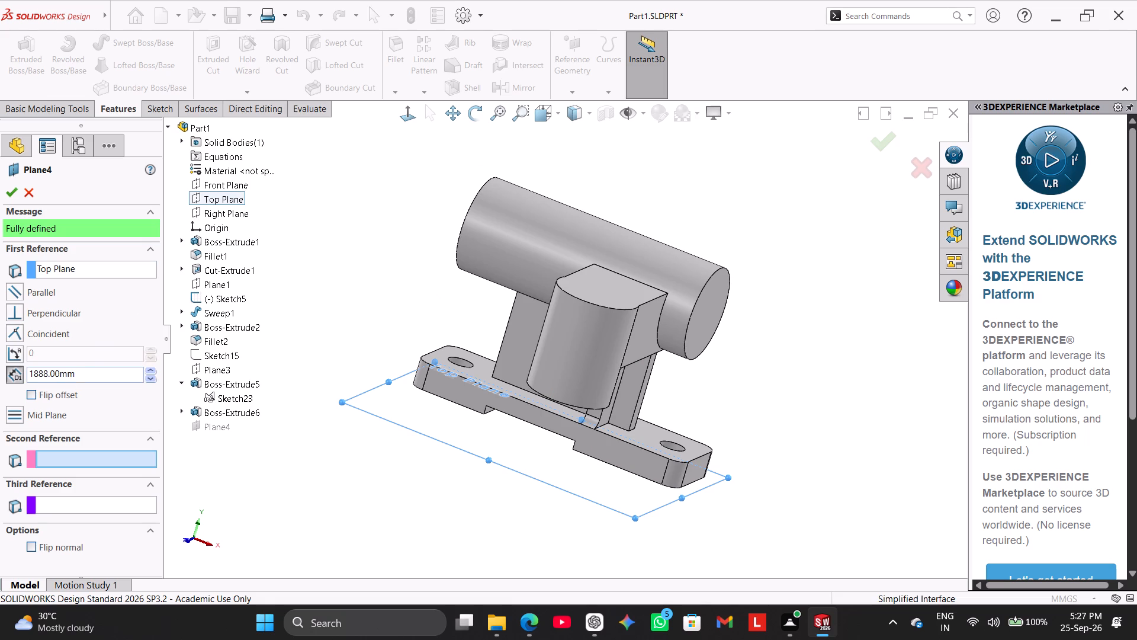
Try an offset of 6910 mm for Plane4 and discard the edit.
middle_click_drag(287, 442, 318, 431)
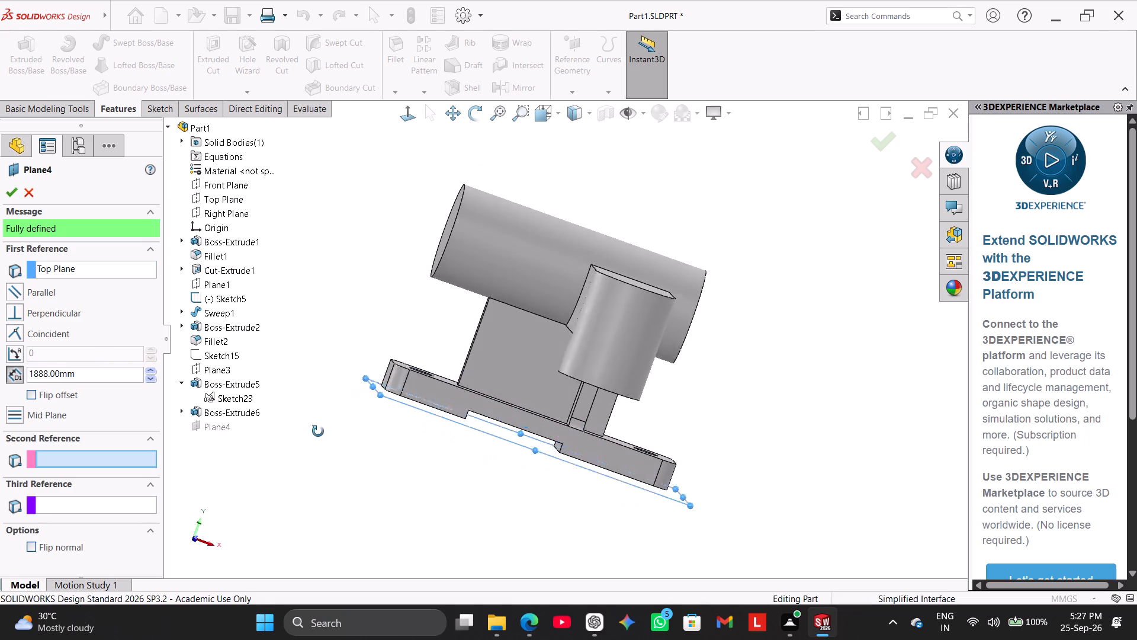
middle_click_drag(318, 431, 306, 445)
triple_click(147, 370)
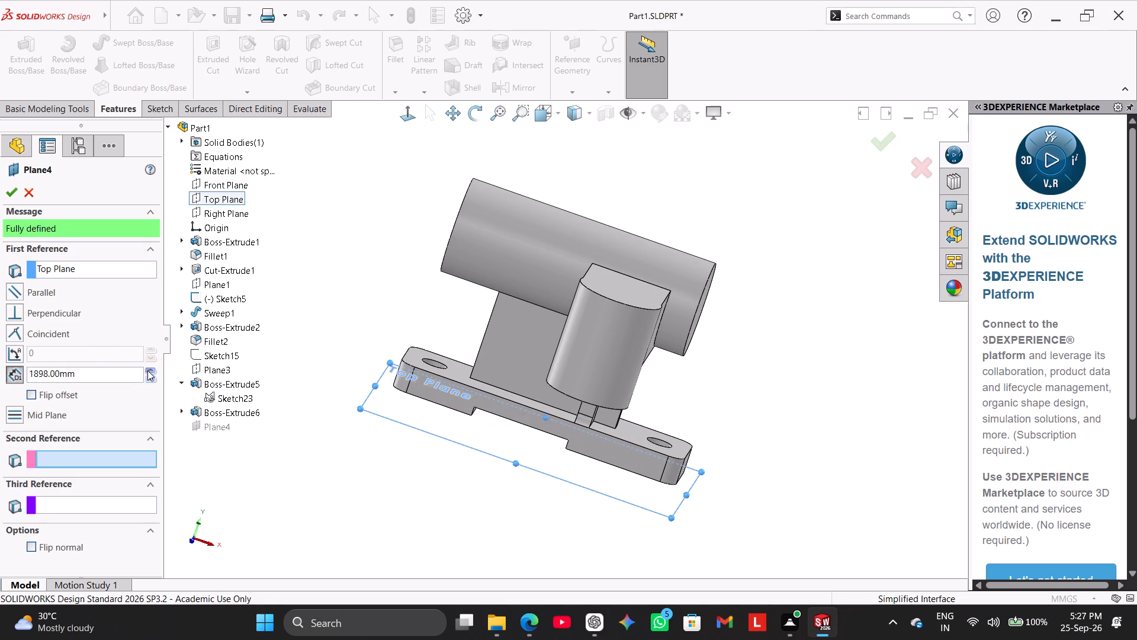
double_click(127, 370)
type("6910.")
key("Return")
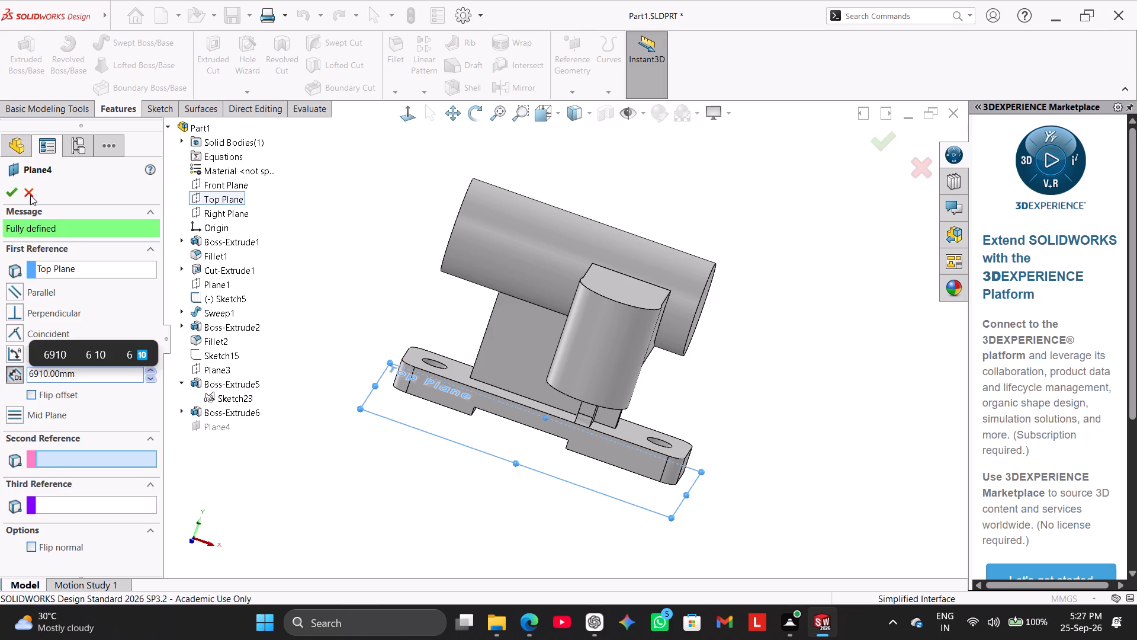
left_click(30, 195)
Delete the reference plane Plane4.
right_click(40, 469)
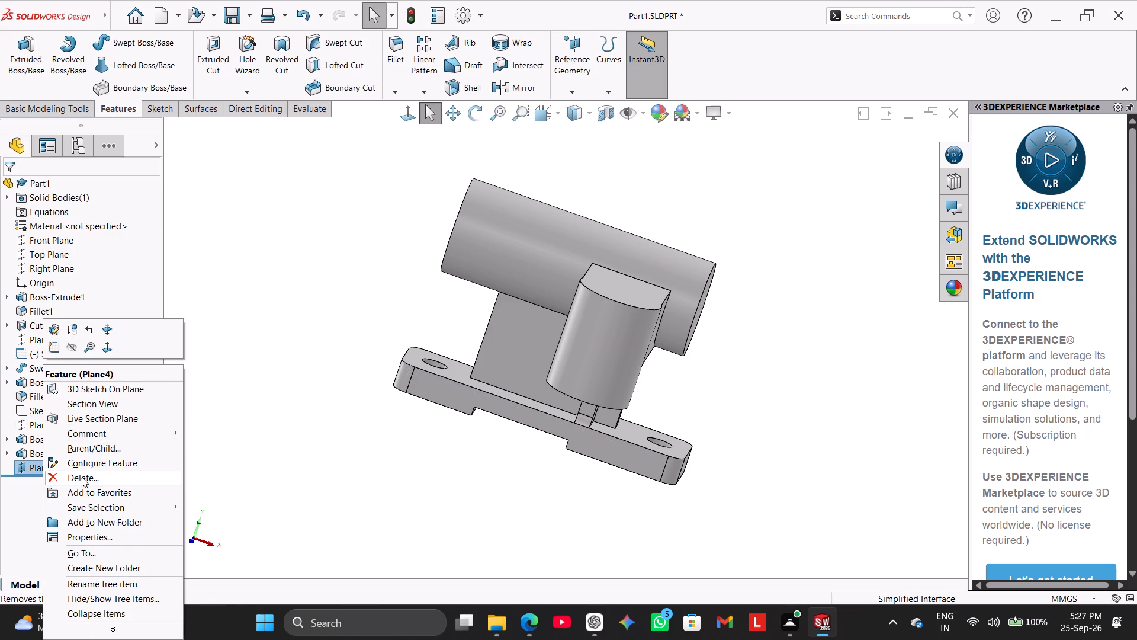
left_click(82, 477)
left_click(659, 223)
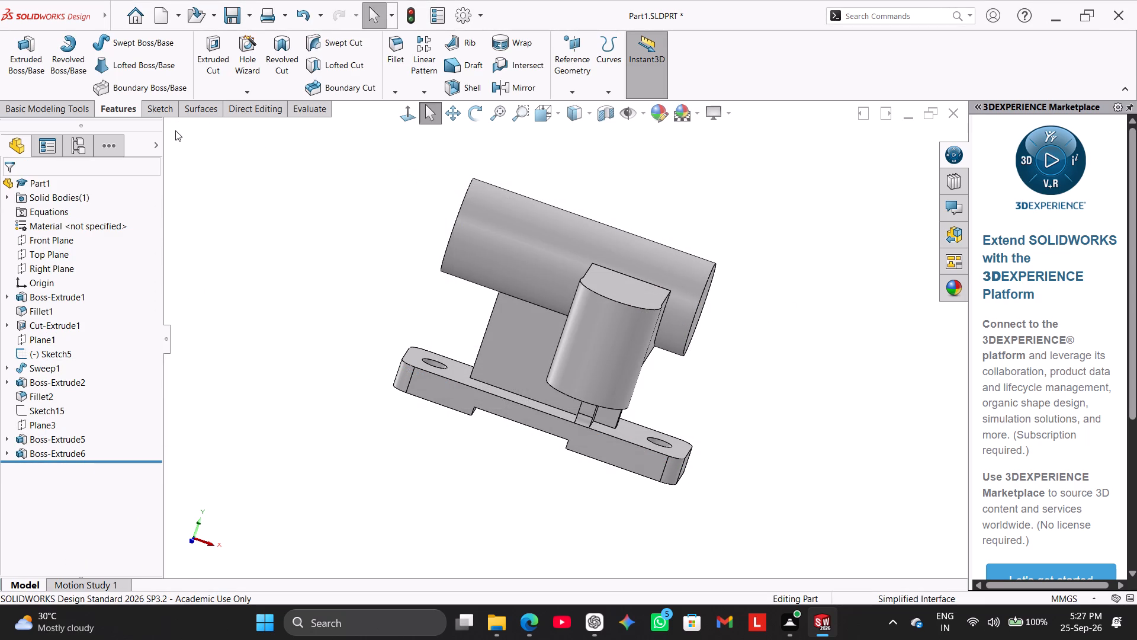
Create a reference plane offset 180 mm from the Top Plane.
left_click(567, 66)
left_click(587, 103)
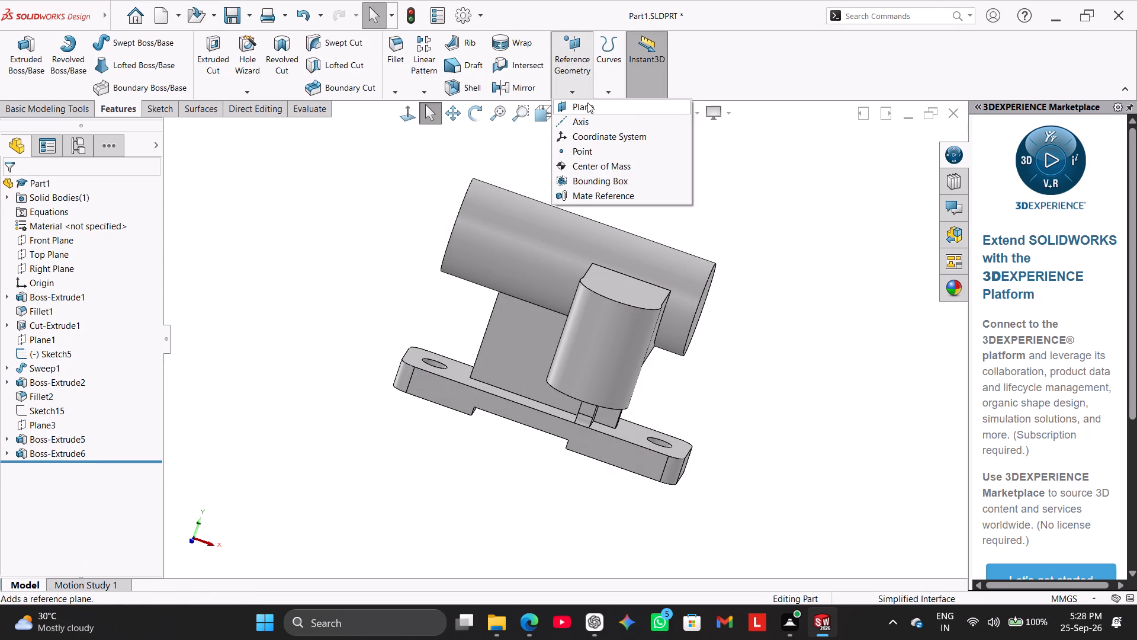
left_click(176, 122)
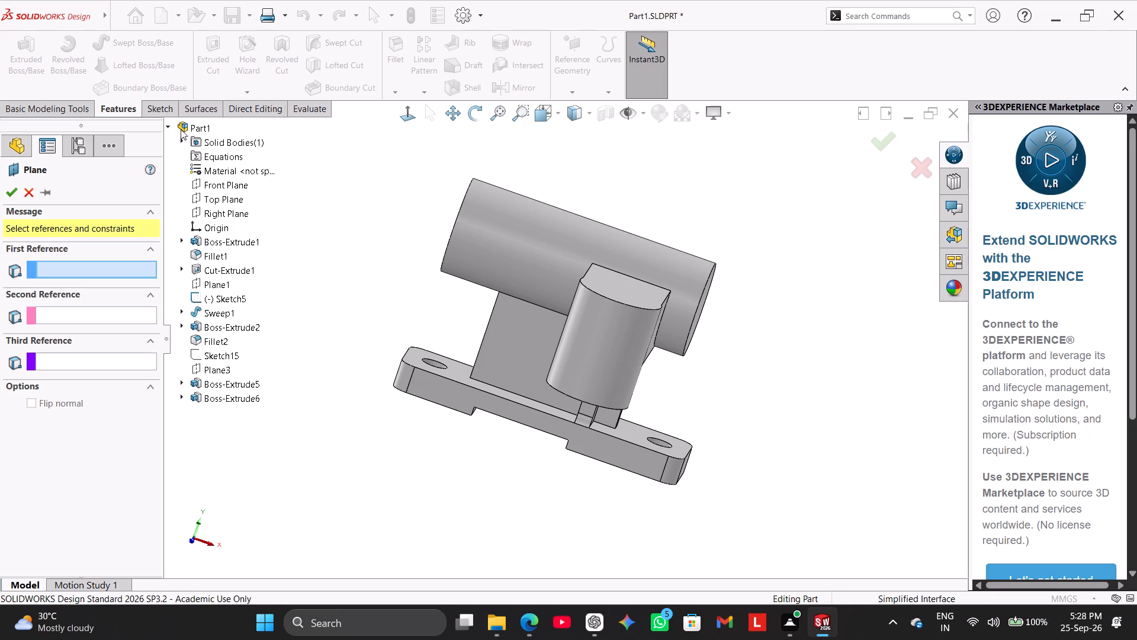
left_click(209, 191)
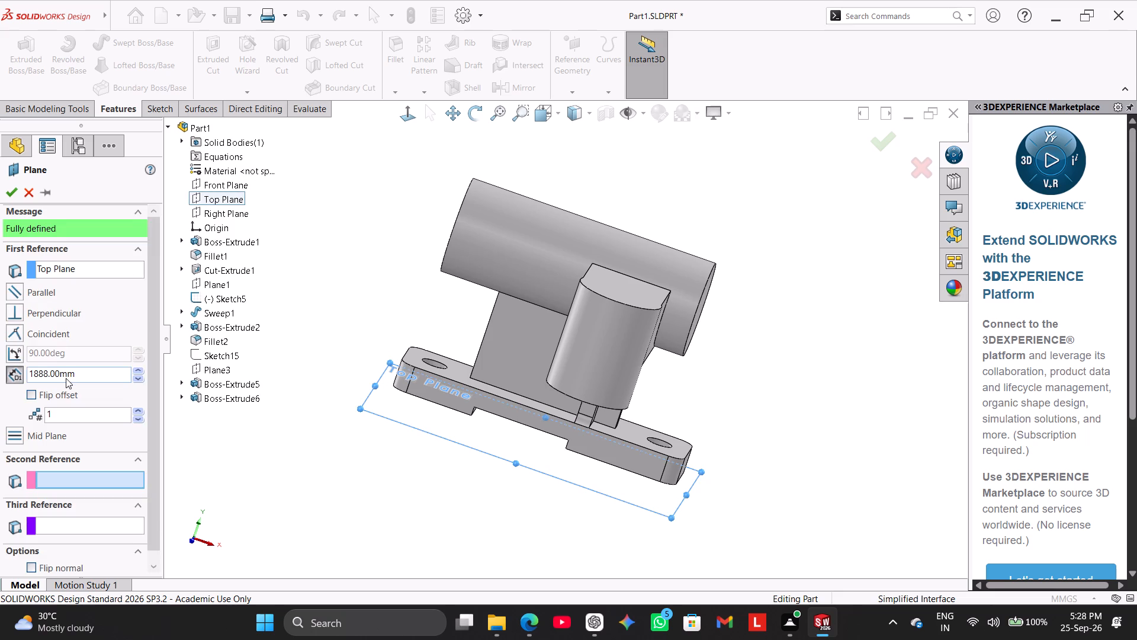
middle_click_drag(381, 493, 417, 460)
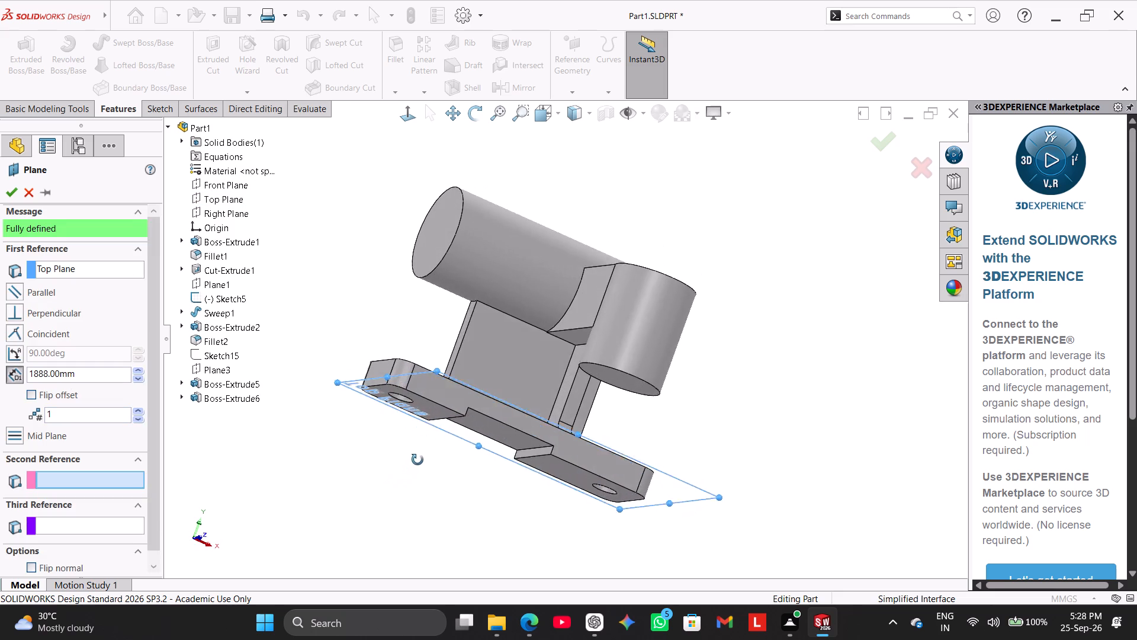
middle_click_drag(417, 460, 373, 490)
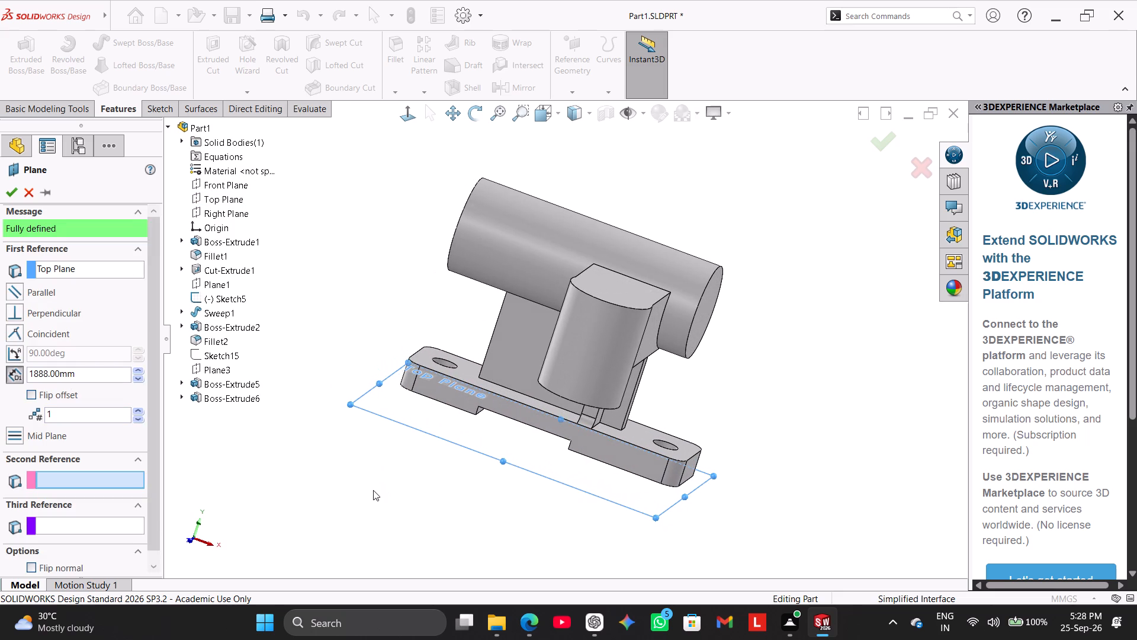
triple_click(133, 377)
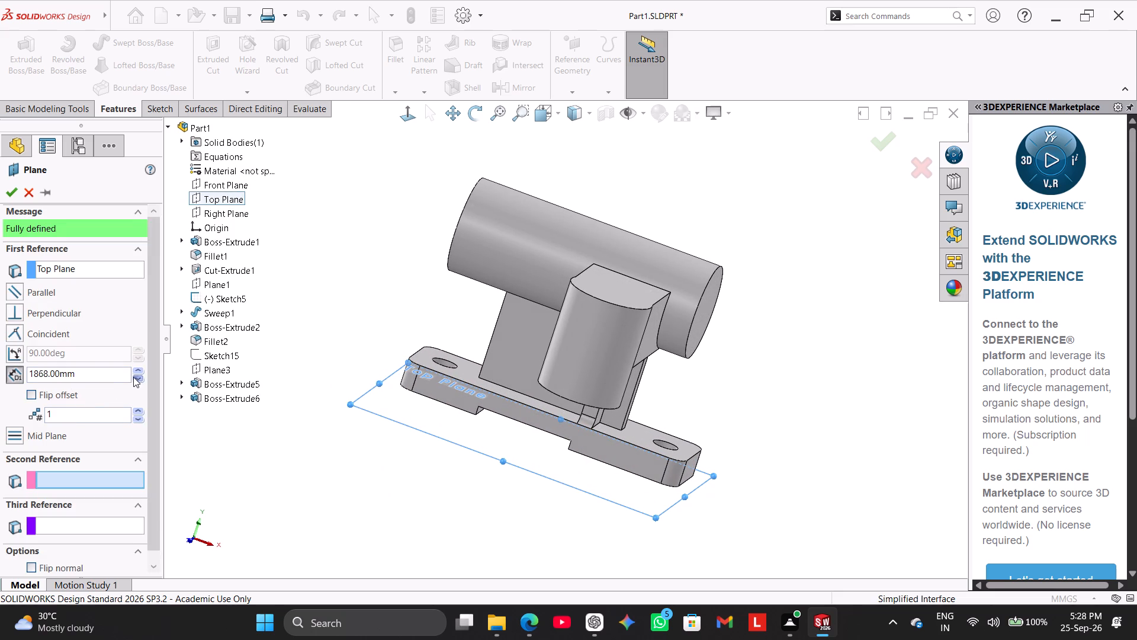
double_click(133, 377)
left_click(133, 377)
double_click(104, 375)
key("0")
key("Return")
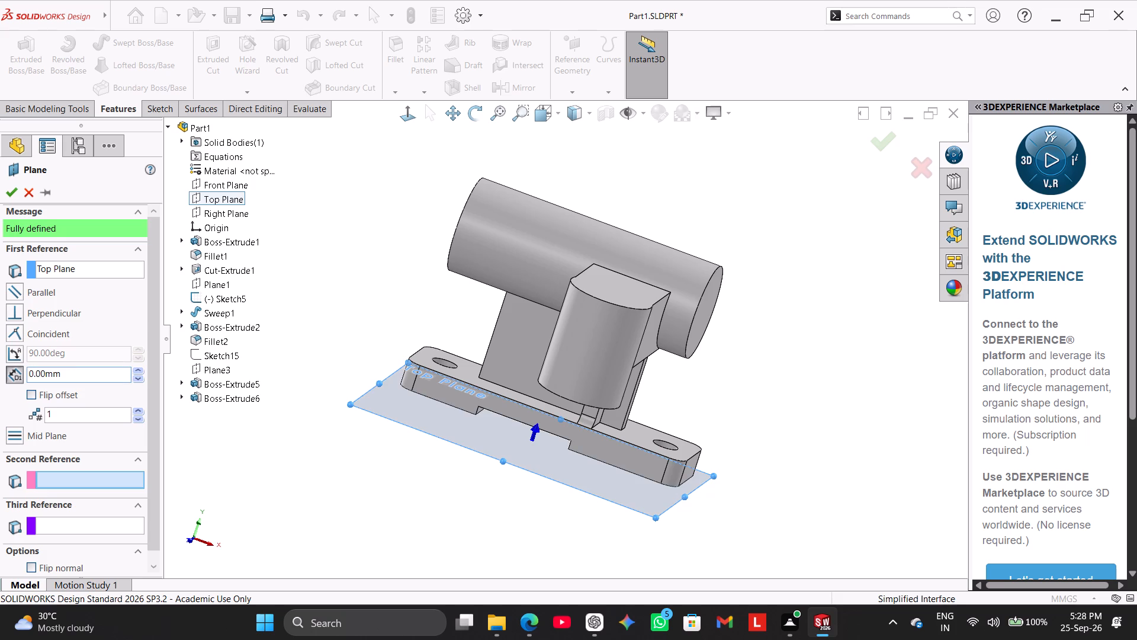
key("1")
type("80")
key("Return")
double_click(89, 372)
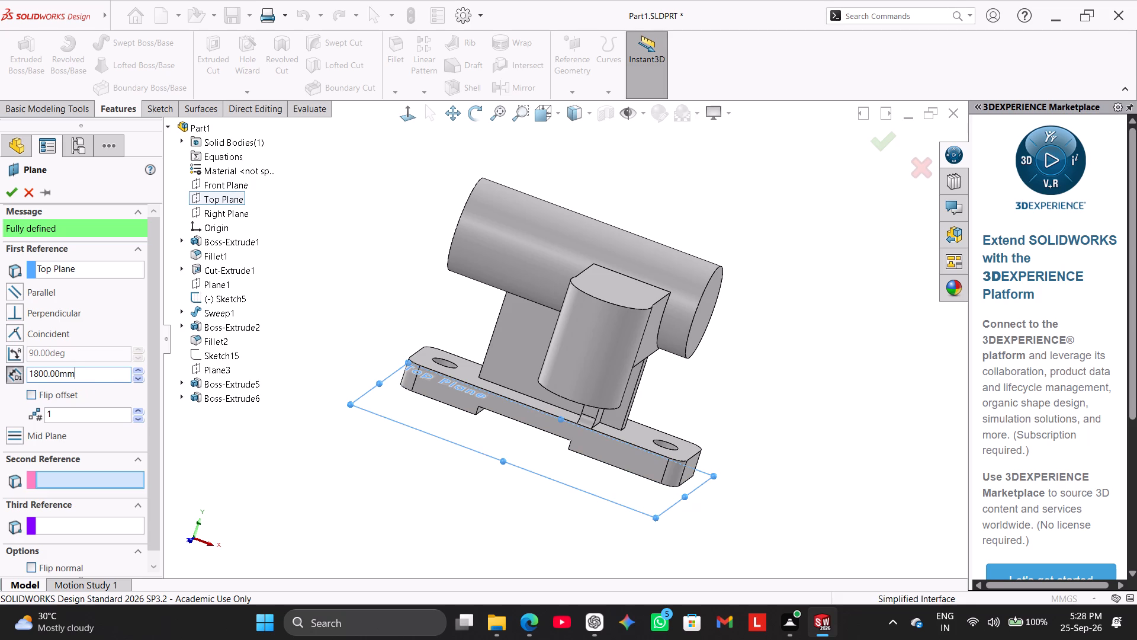
key("BackSpace")
type("180")
key("Return")
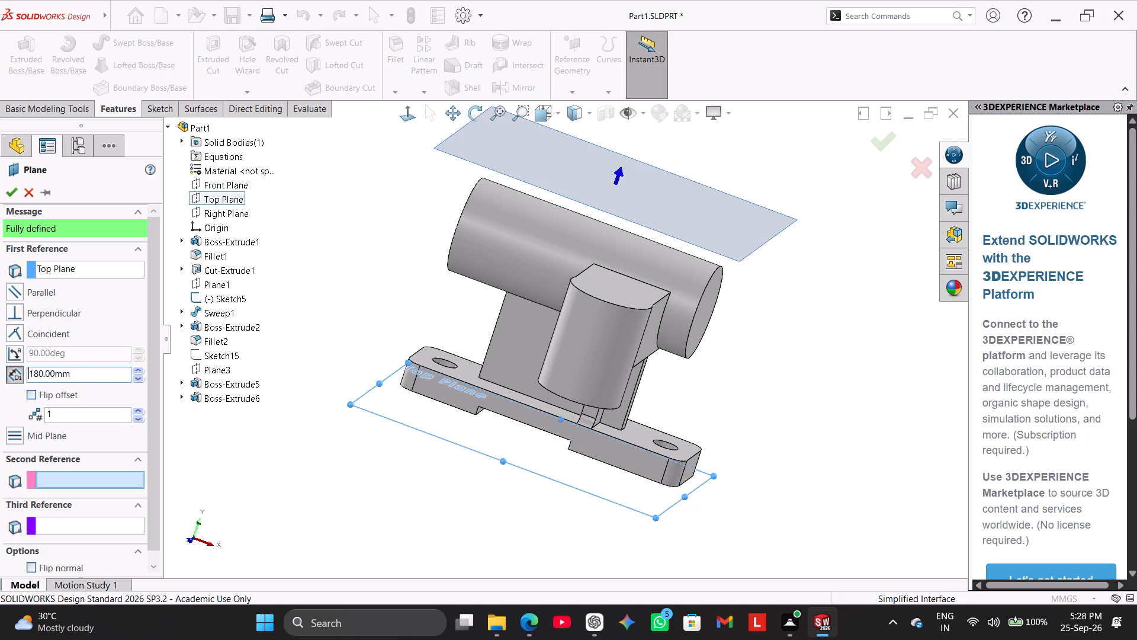
left_click(7, 192)
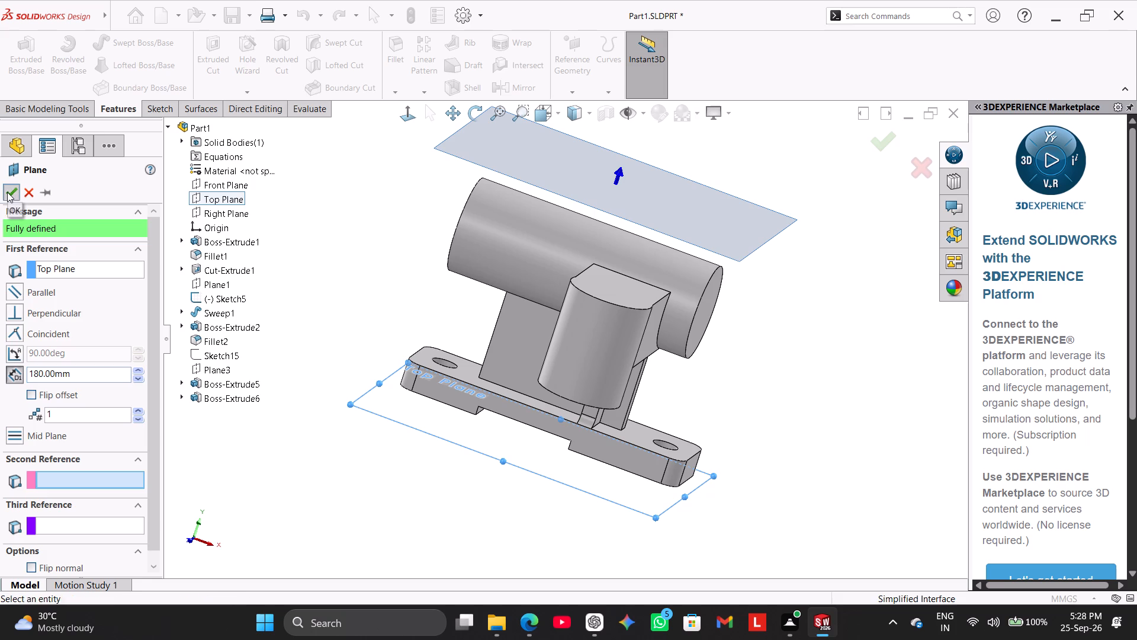
left_click(229, 283)
Start a sketch on the new offset plane and draw a circle of about 56 mm radius centred on the origin.
right_click(518, 150)
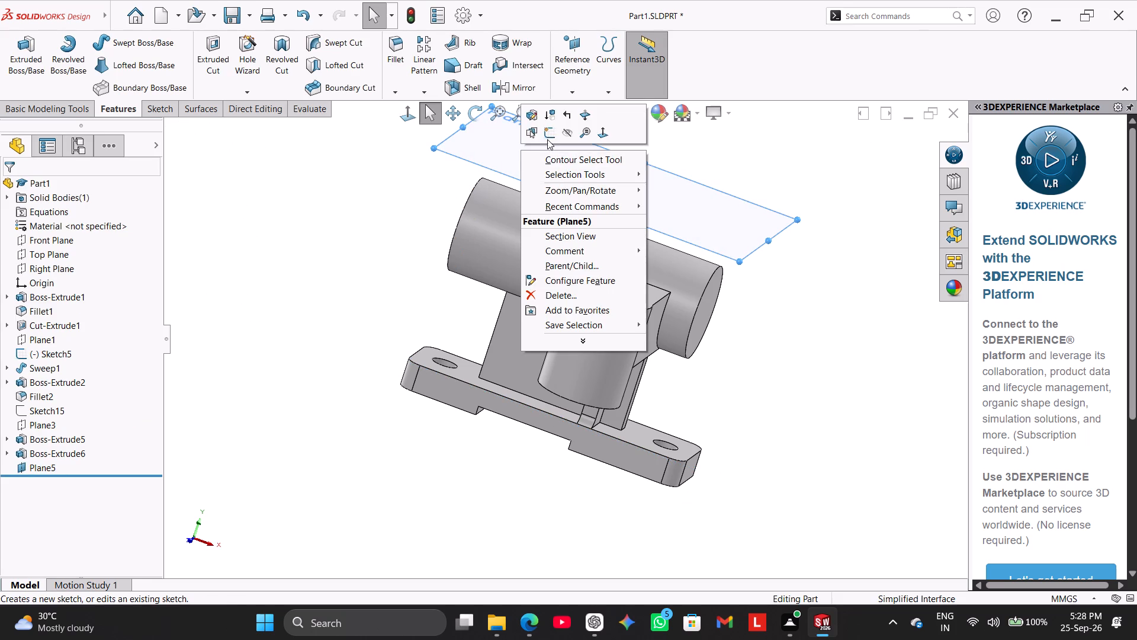
left_click(547, 139)
left_click(266, 270)
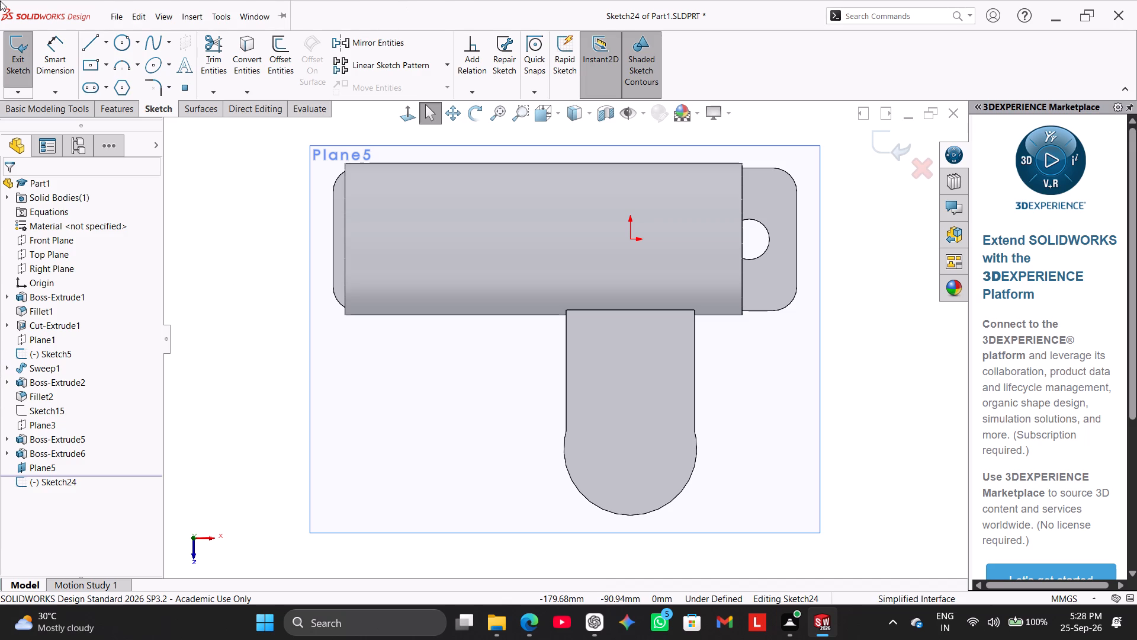
left_click(341, 117)
left_click(115, 44)
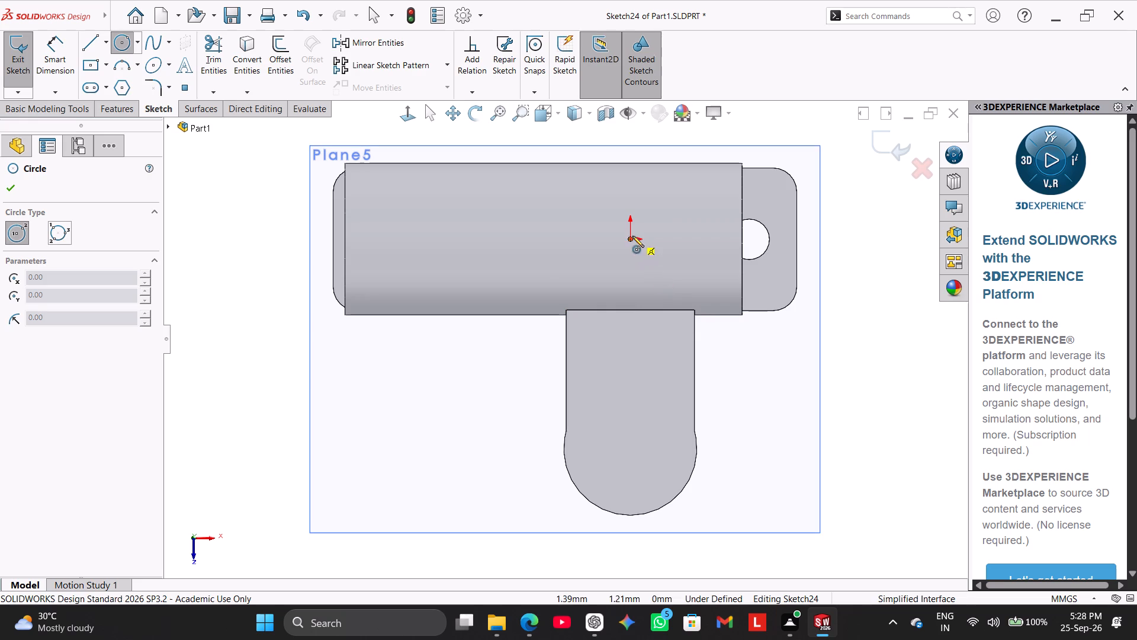
left_click(631, 238)
left_click(712, 345)
right_click(855, 231)
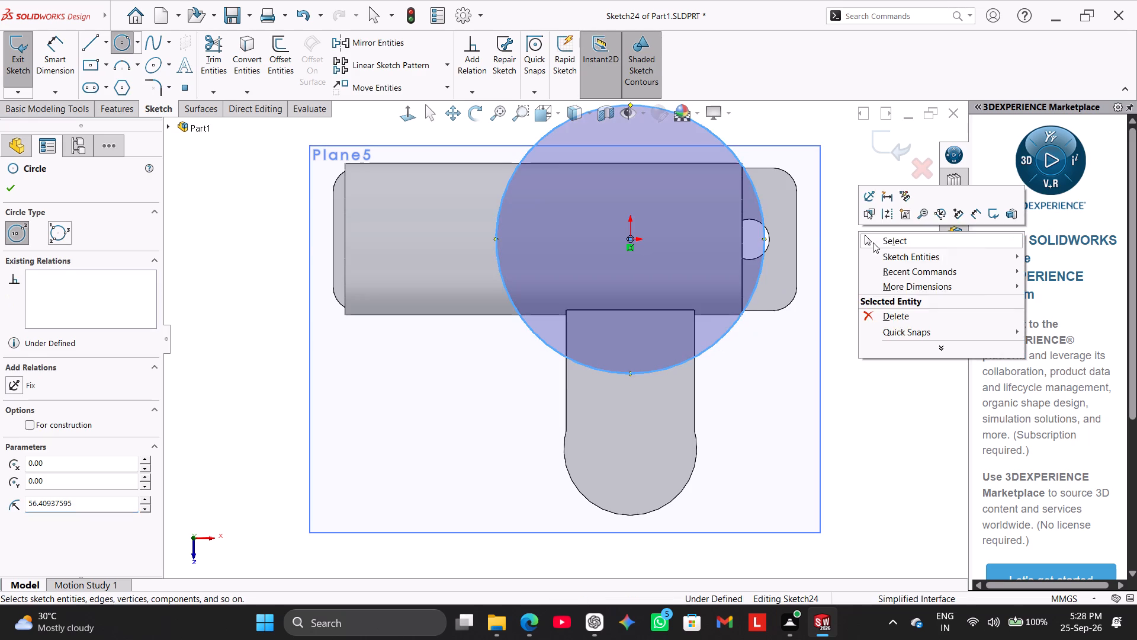
left_click(878, 236)
Sketch a smaller circle of about 22 mm radius above the origin-centred circle, outside the part outline.
scroll(818, 280, "up", 2)
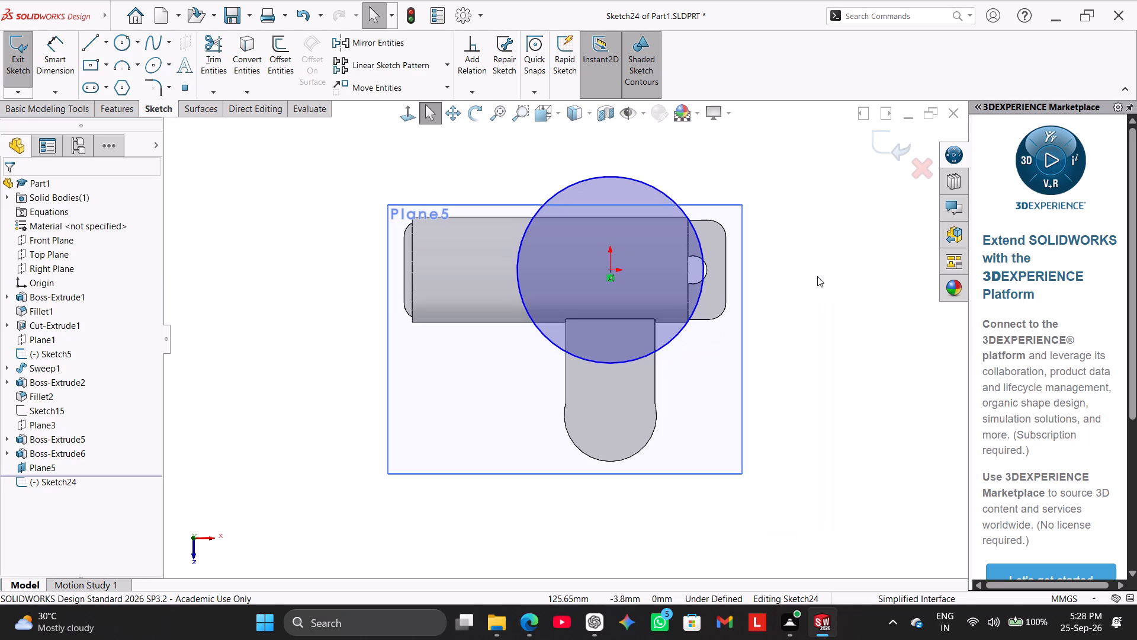
scroll(671, 178, "up", 3)
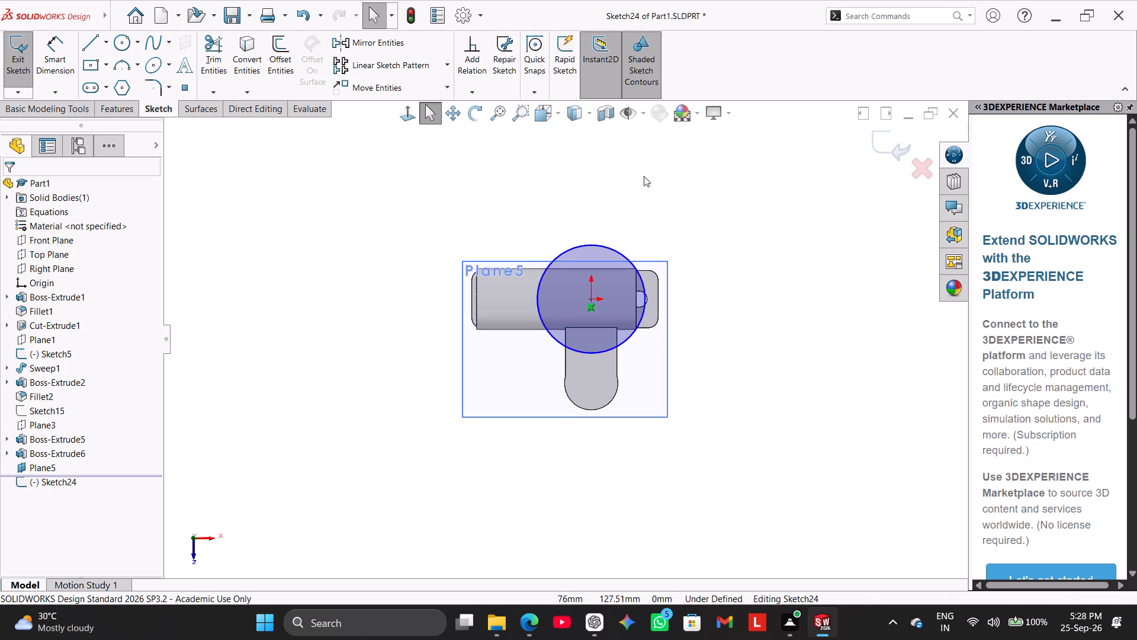
left_click(114, 42)
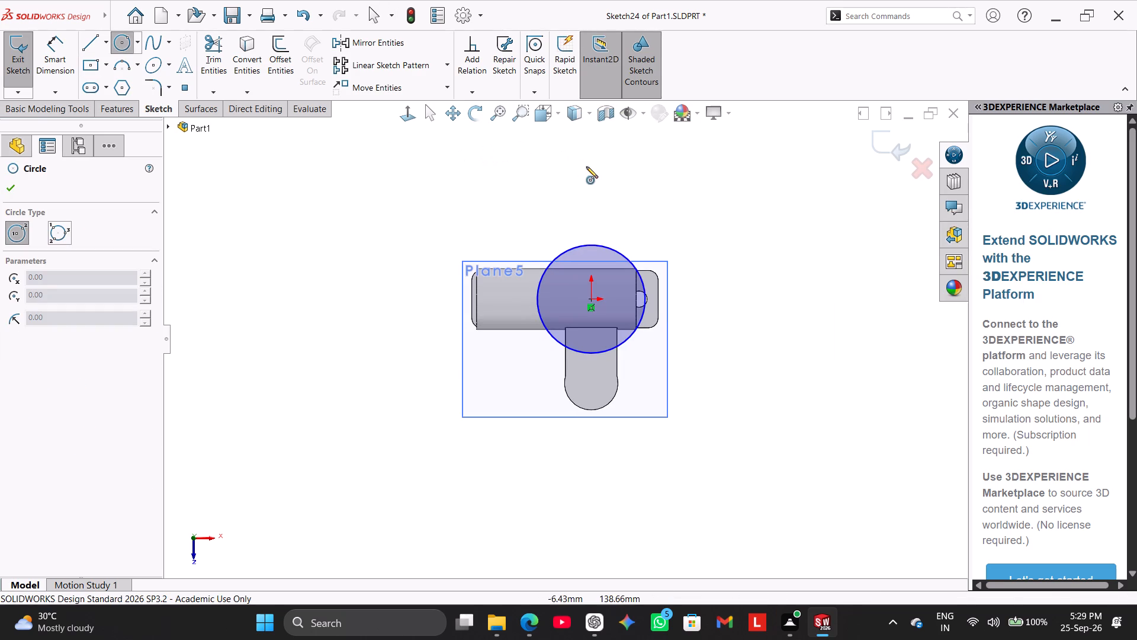
left_click(587, 169)
left_click(602, 184)
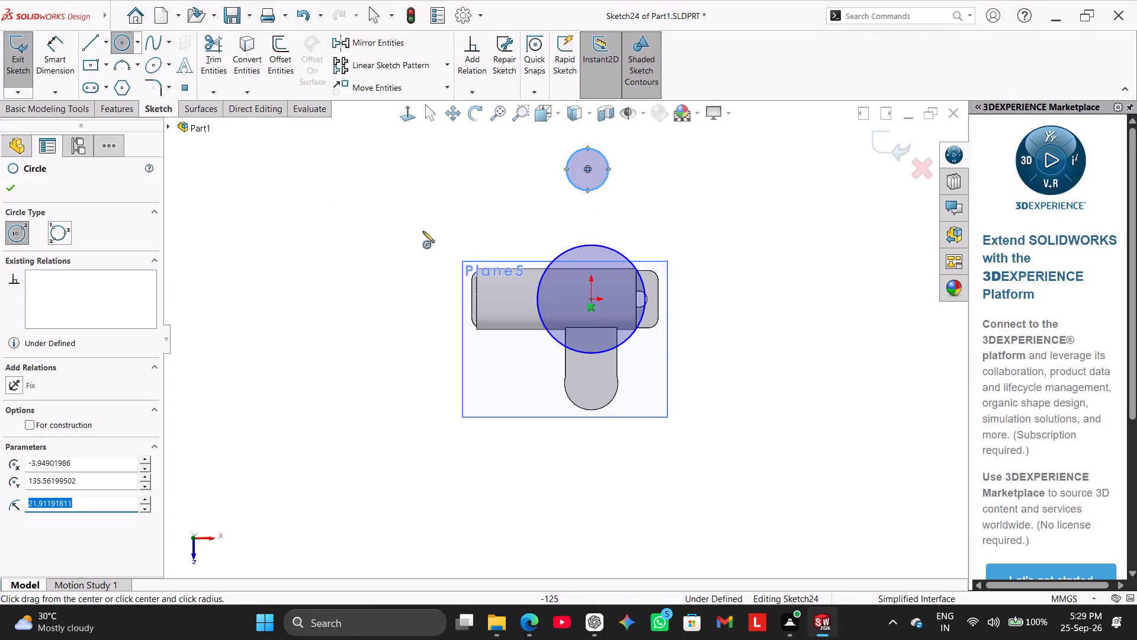
right_click(325, 182)
left_click(354, 192)
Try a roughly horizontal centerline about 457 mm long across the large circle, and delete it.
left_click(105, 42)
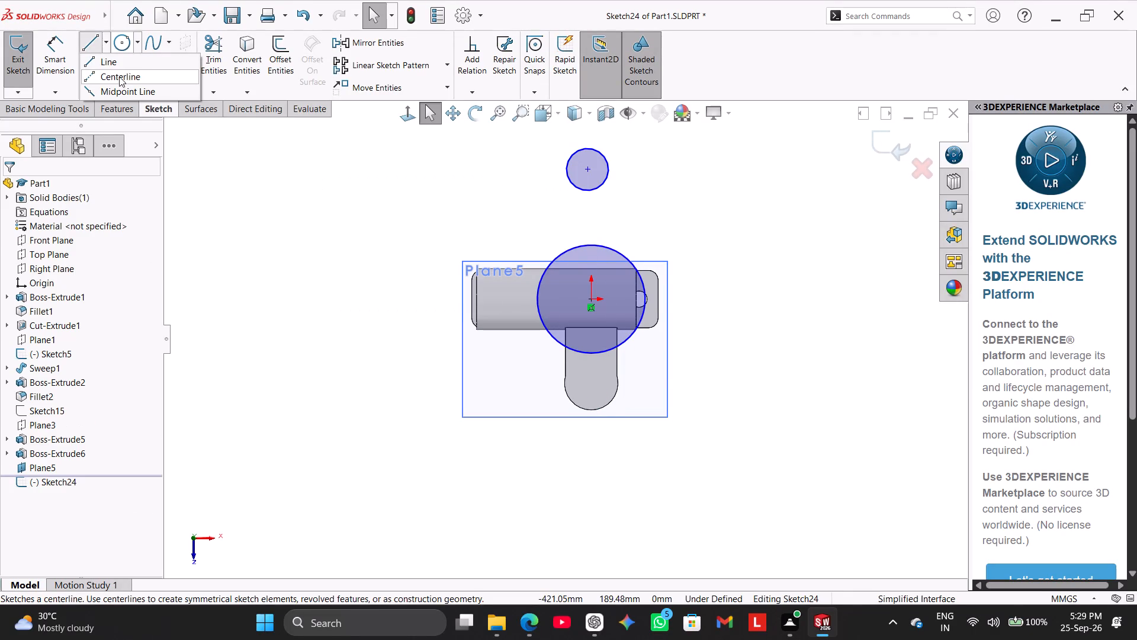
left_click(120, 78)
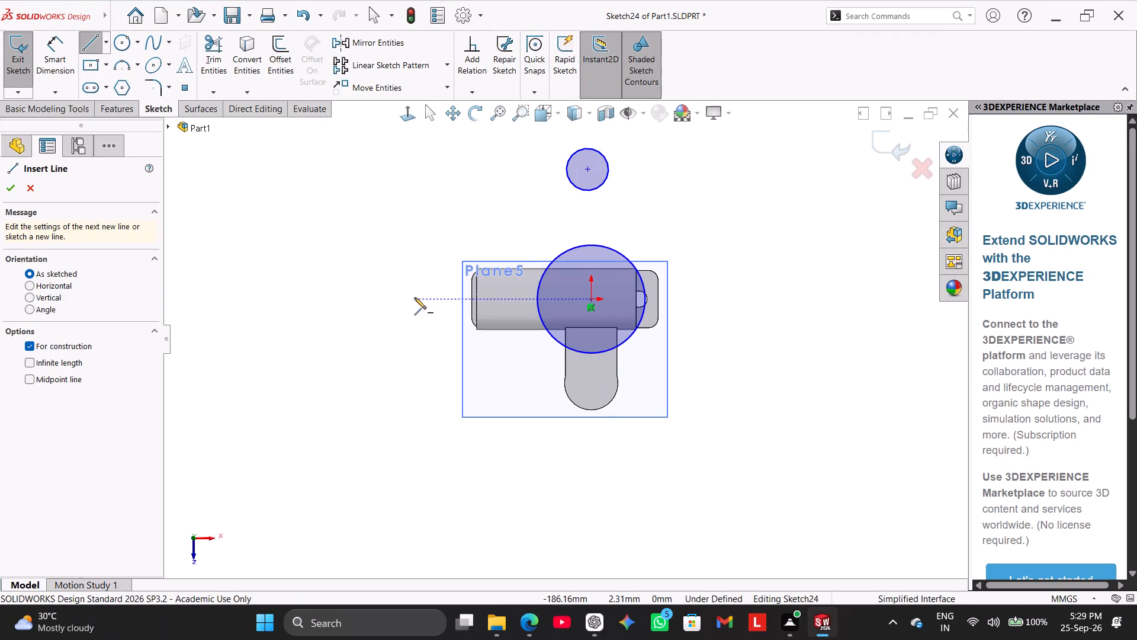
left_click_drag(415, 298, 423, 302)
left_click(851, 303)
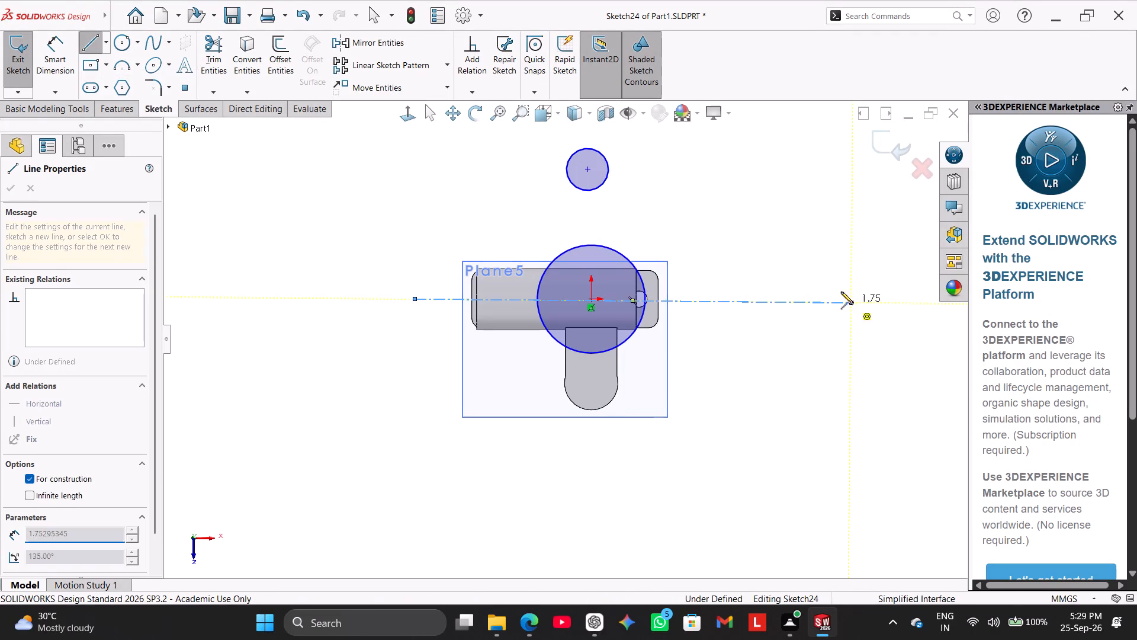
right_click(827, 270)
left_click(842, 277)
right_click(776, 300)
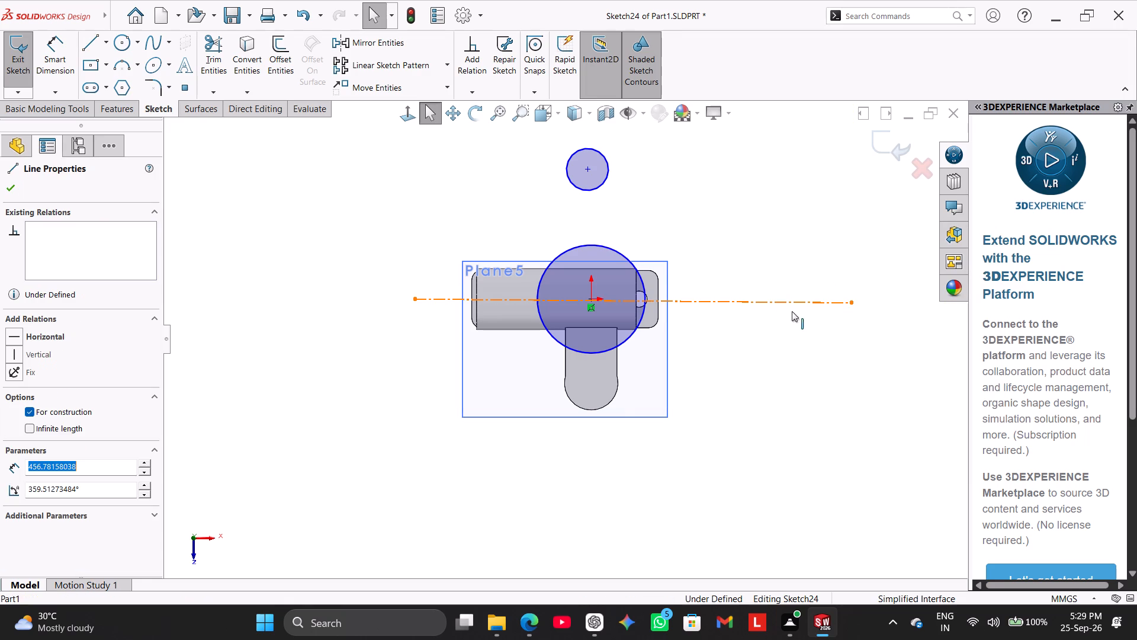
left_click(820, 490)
Draw a horizontal centerline through the origin, extending past both ends of the part.
left_click(102, 43)
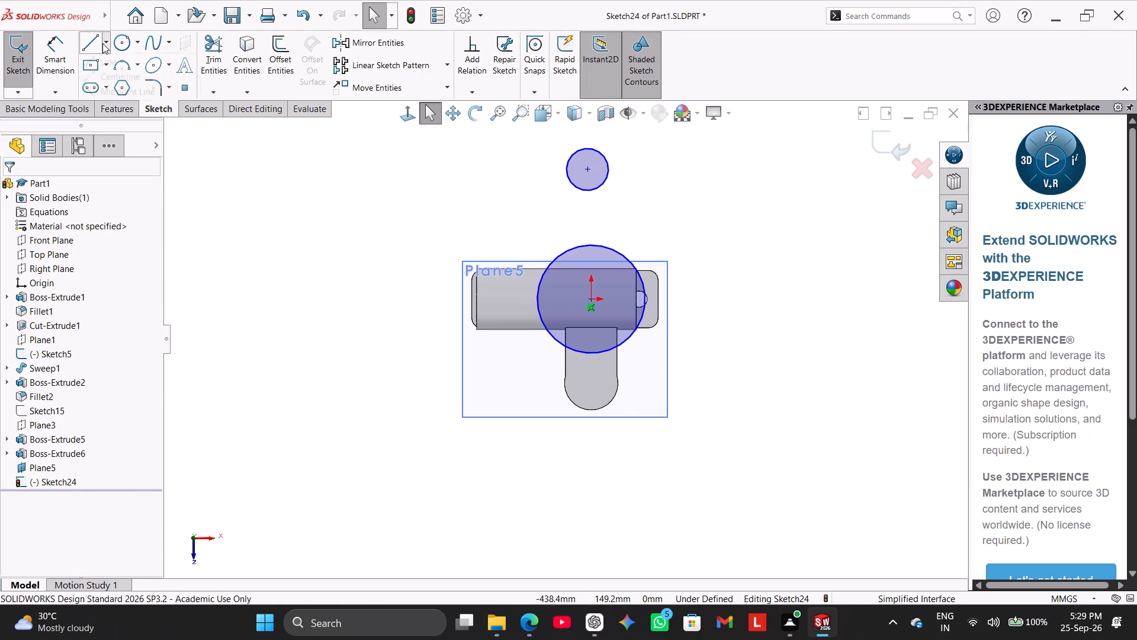
left_click(118, 80)
left_click(396, 297)
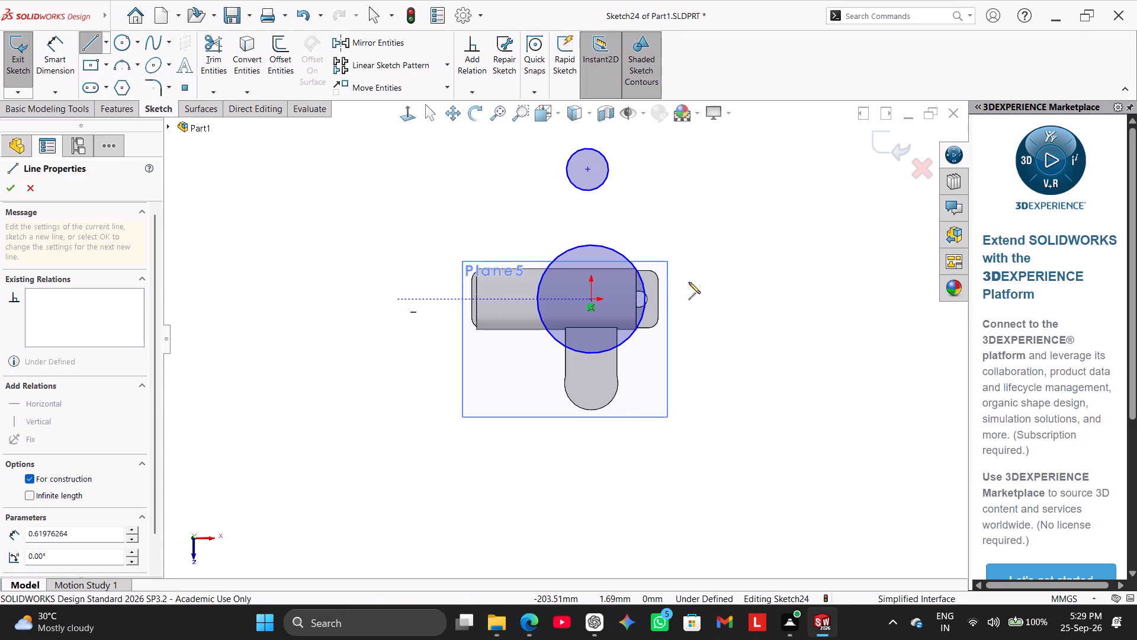
left_click(826, 297)
right_click(814, 243)
left_click(830, 254)
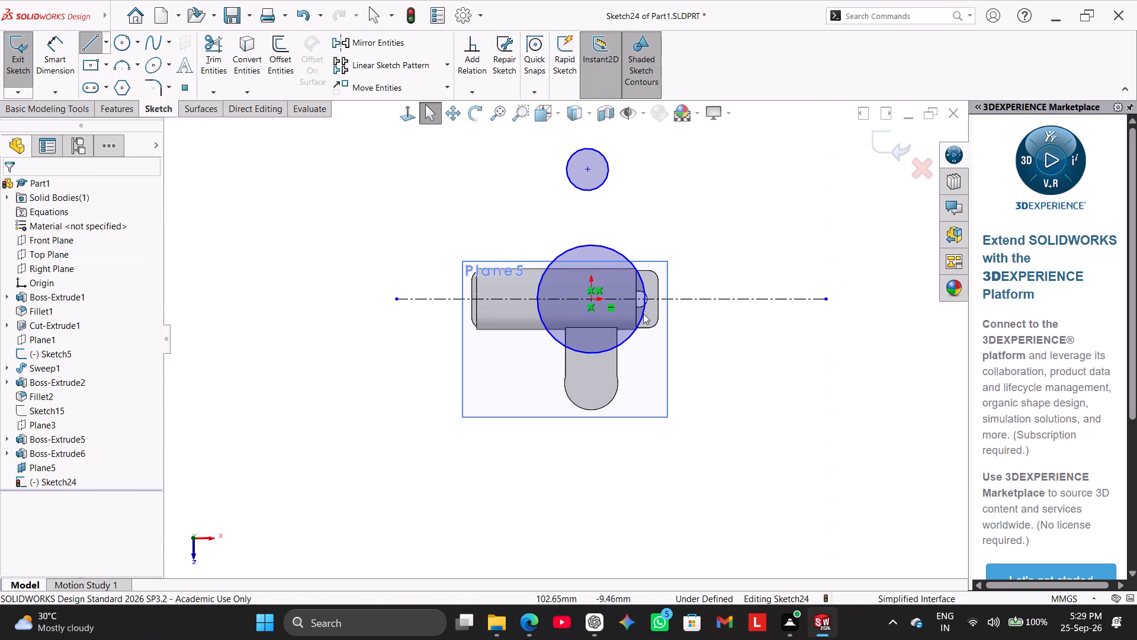
Dimension the origin-centred circle's diameter as 68 mm.
scroll(586, 313, "down", 2)
scroll(424, 248, "up", 2)
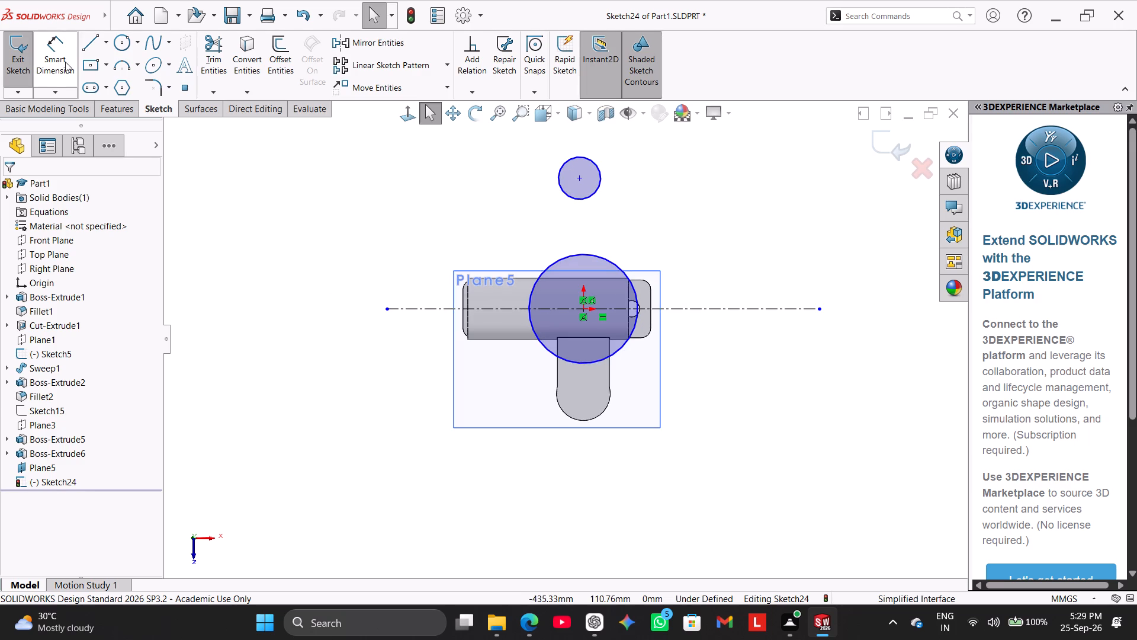
left_click(61, 54)
left_click(582, 254)
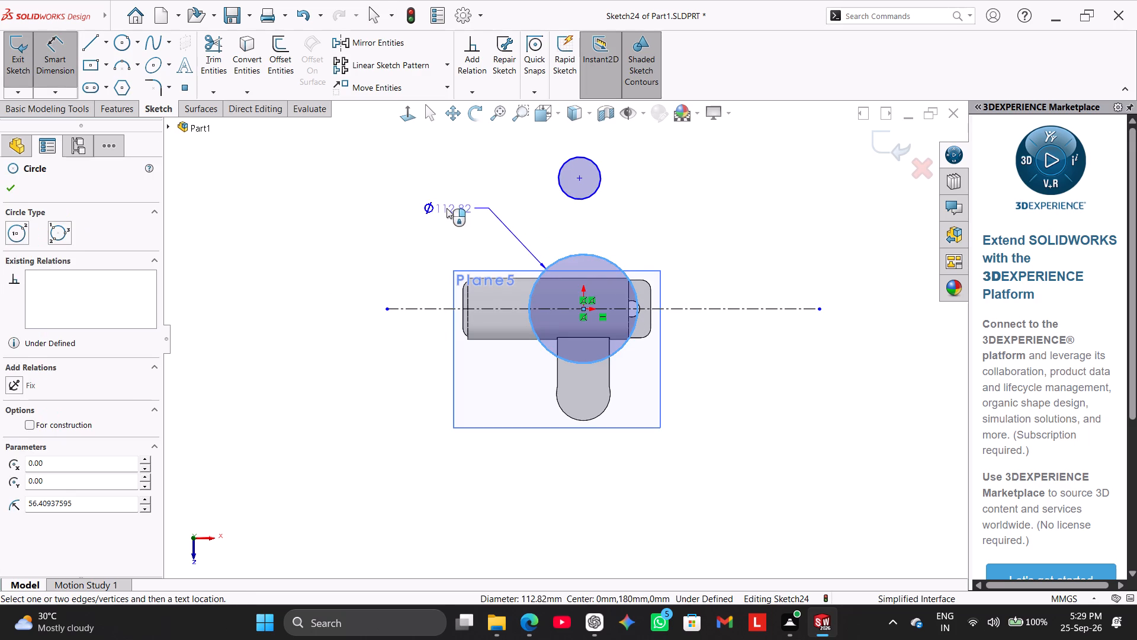
left_click(447, 208)
type("68")
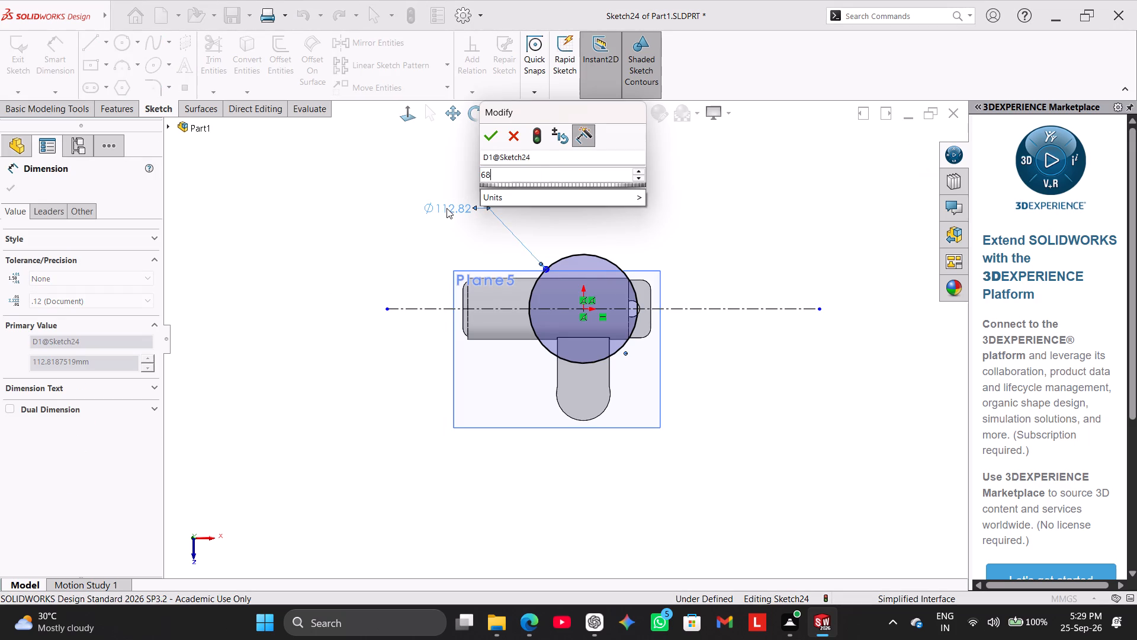
key("Return")
right_click(329, 209)
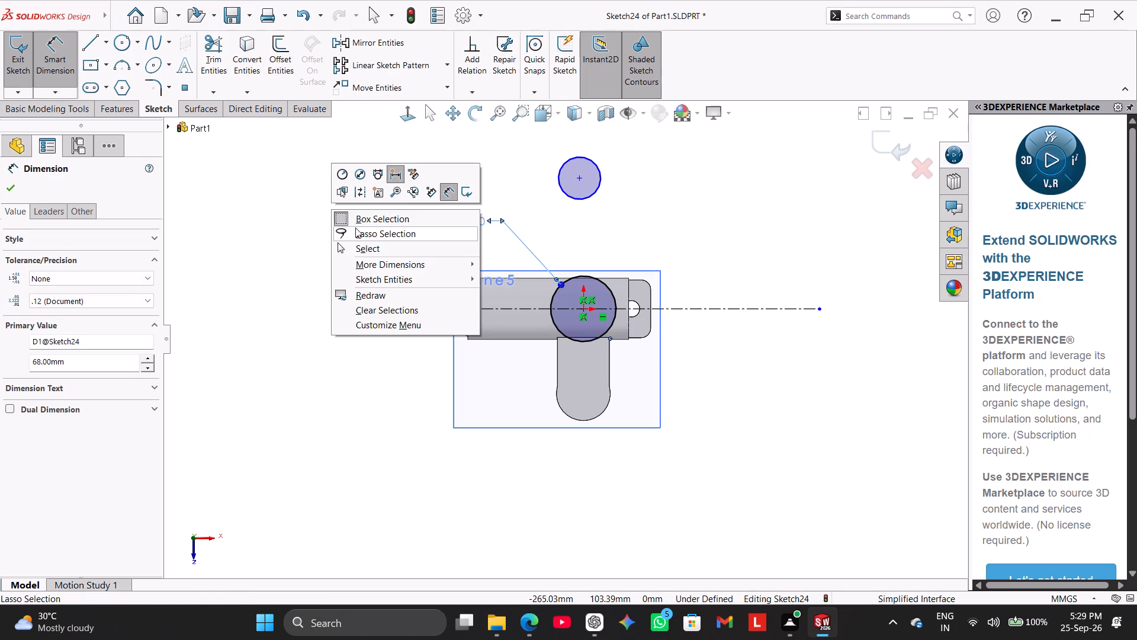
left_click(373, 249)
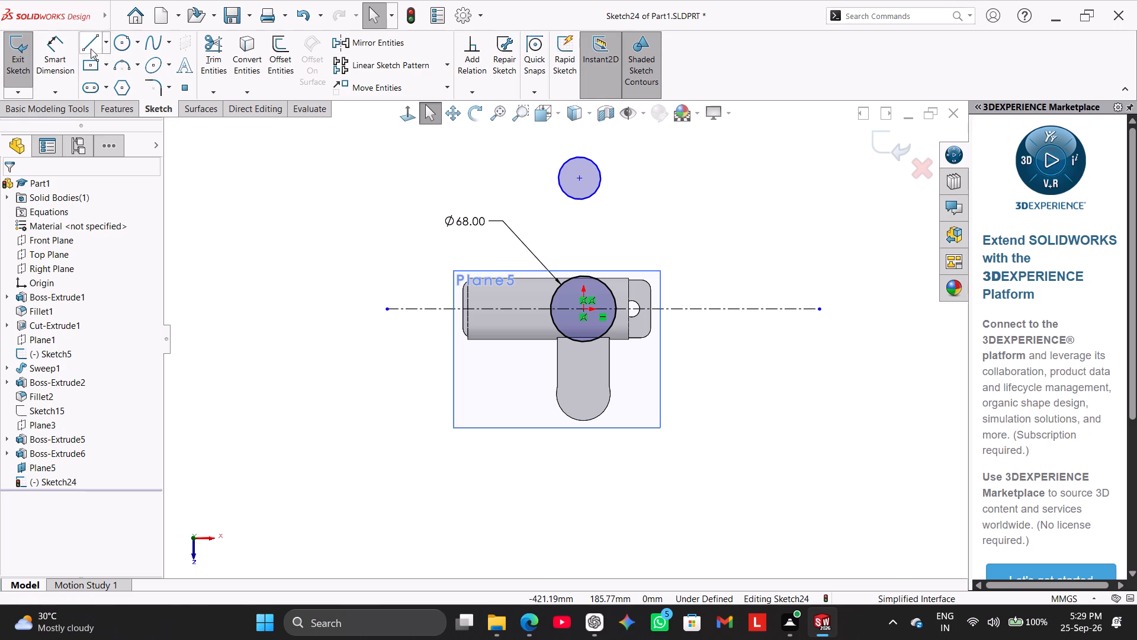
Dimension the diameter of the small circle above the part as 30 mm.
scroll(723, 148, "down", 2)
left_click(55, 62)
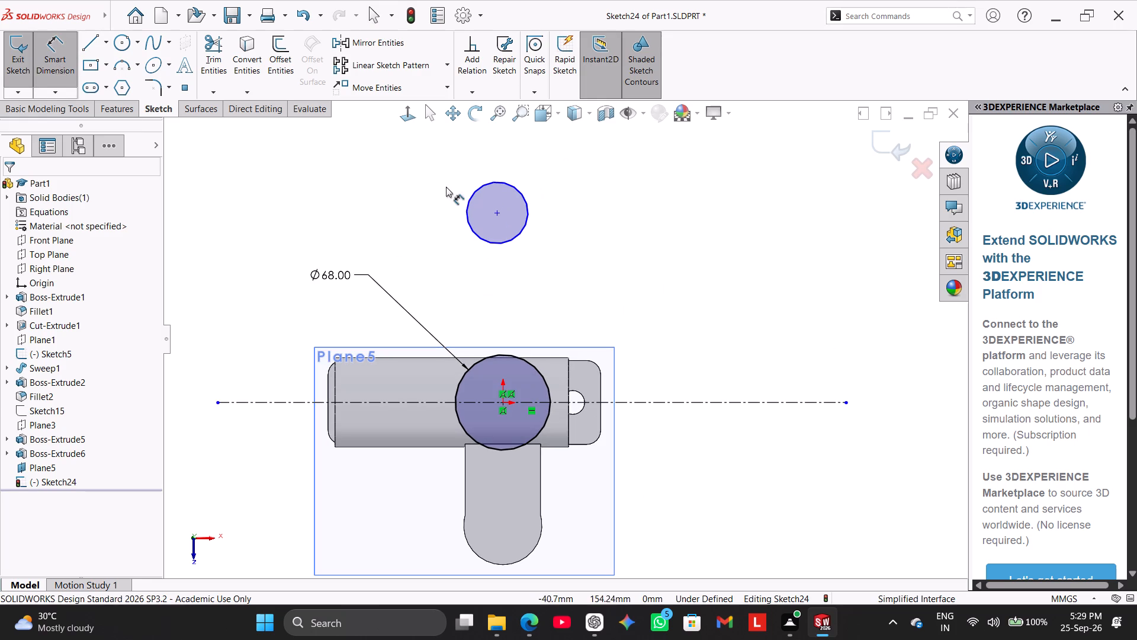
left_click(478, 187)
left_click(426, 157)
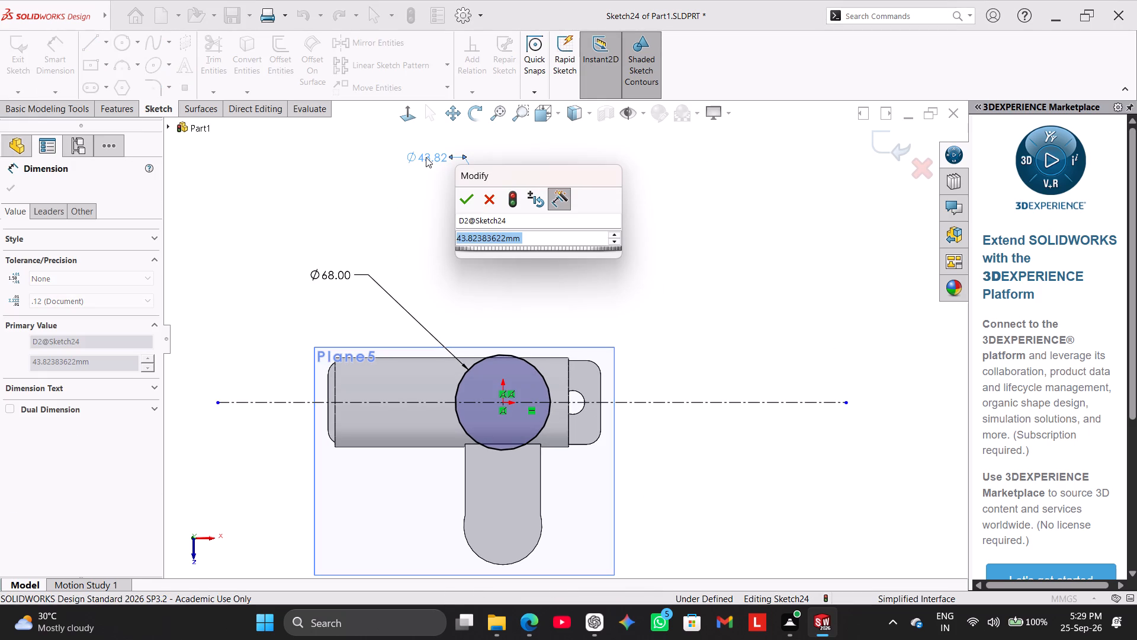
type("30")
key("Return")
right_click(677, 235)
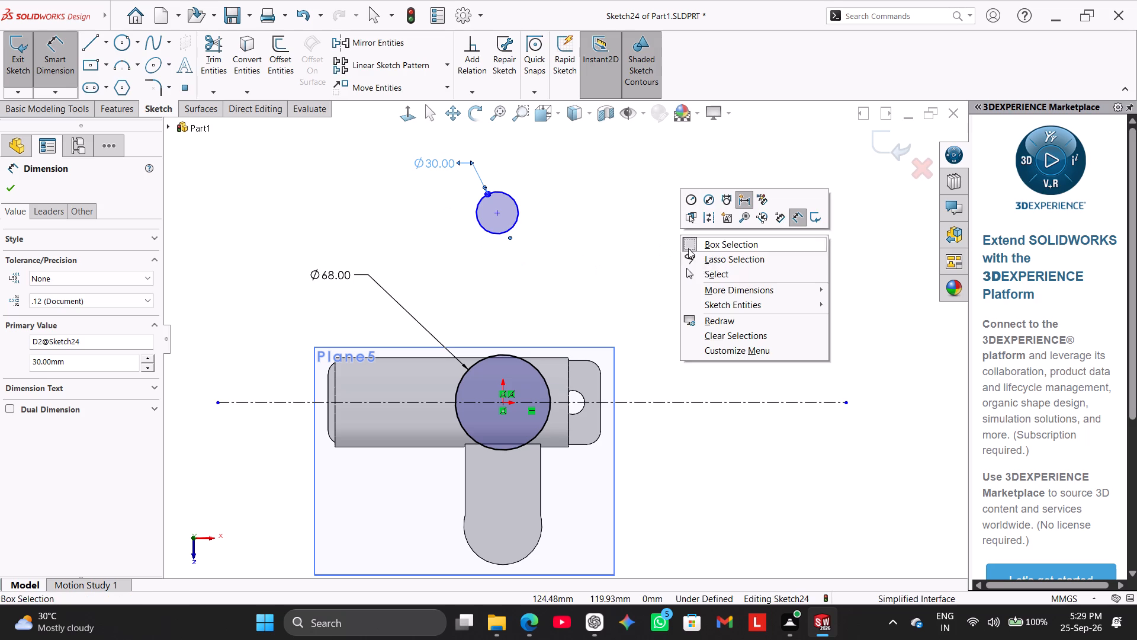
left_click(715, 268)
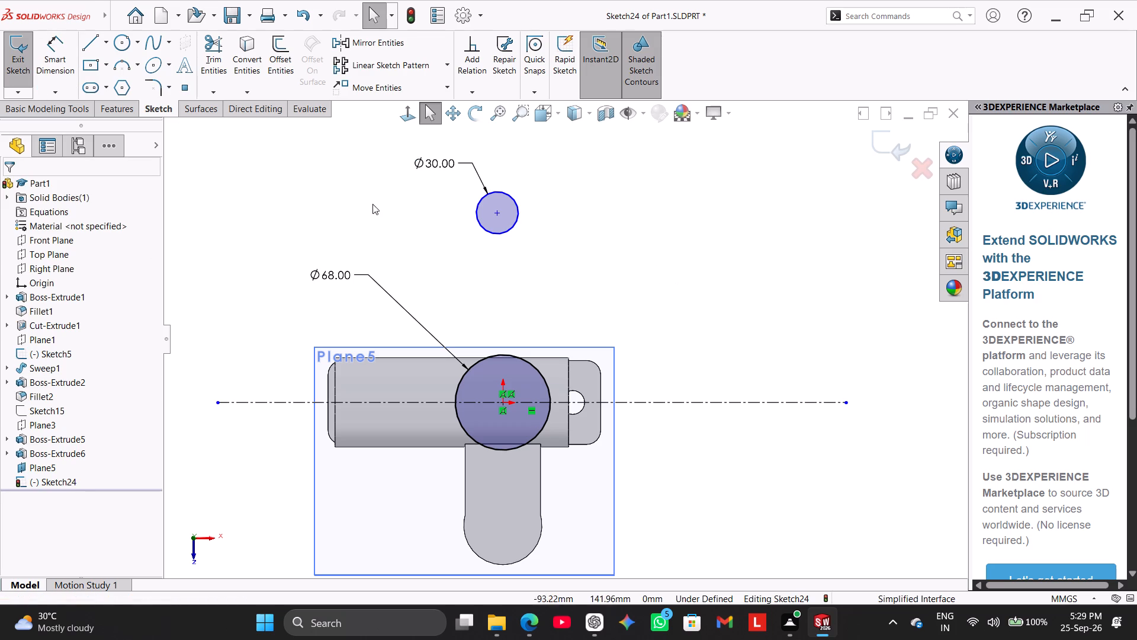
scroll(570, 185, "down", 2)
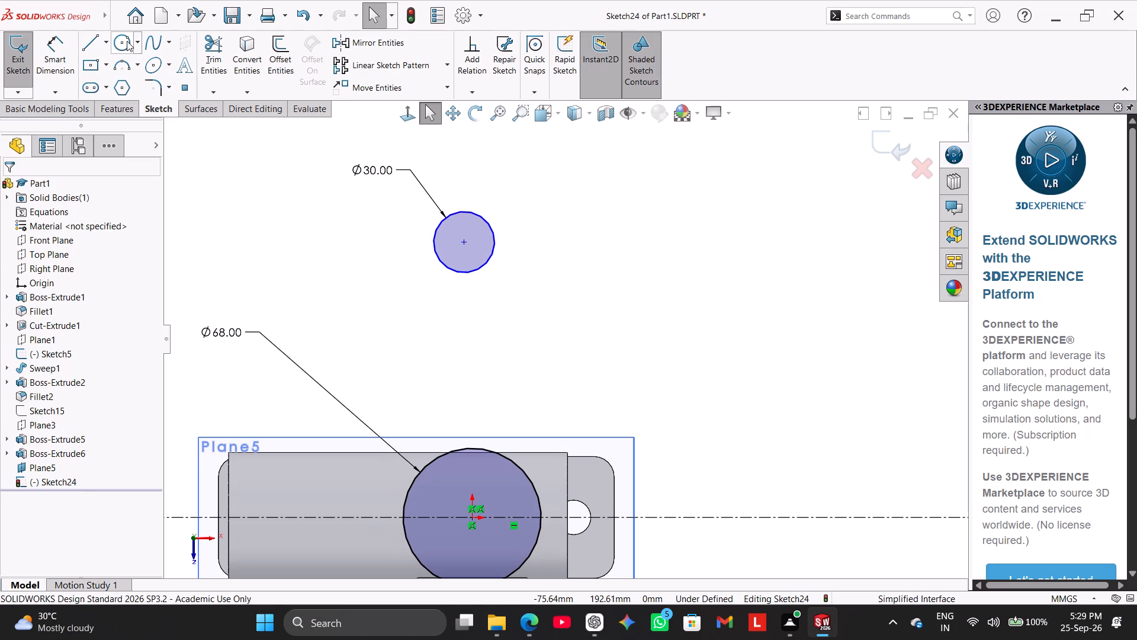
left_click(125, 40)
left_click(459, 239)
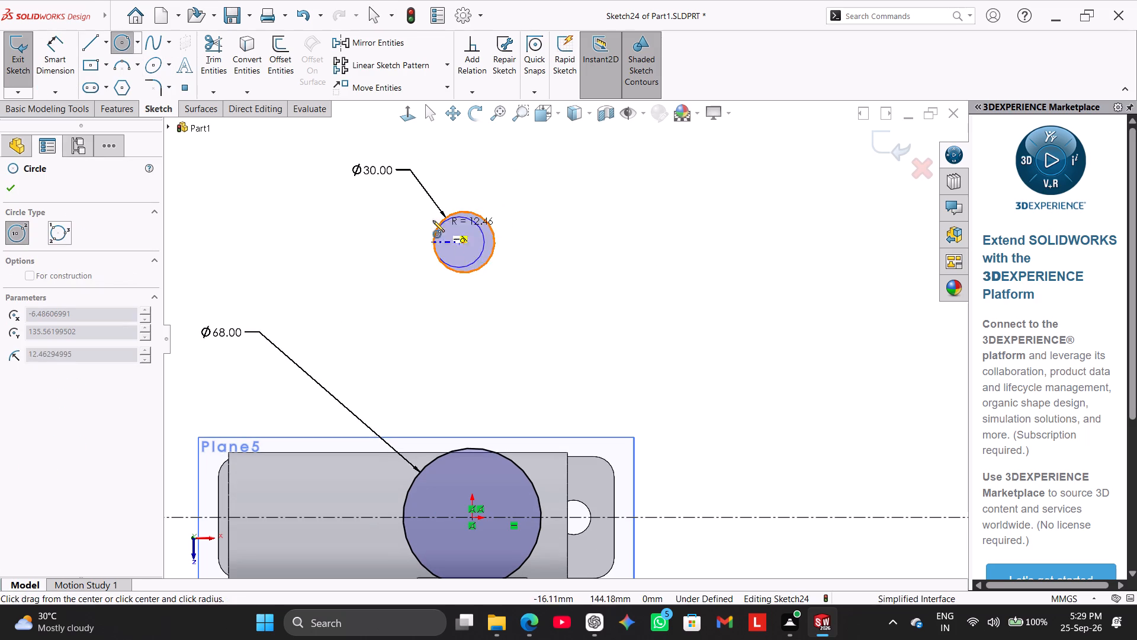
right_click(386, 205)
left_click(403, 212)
Sketch a circle of about 10.9 mm radius inside the 30 mm circle, sharing its centre.
right_click_drag(216, 171, 219, 135)
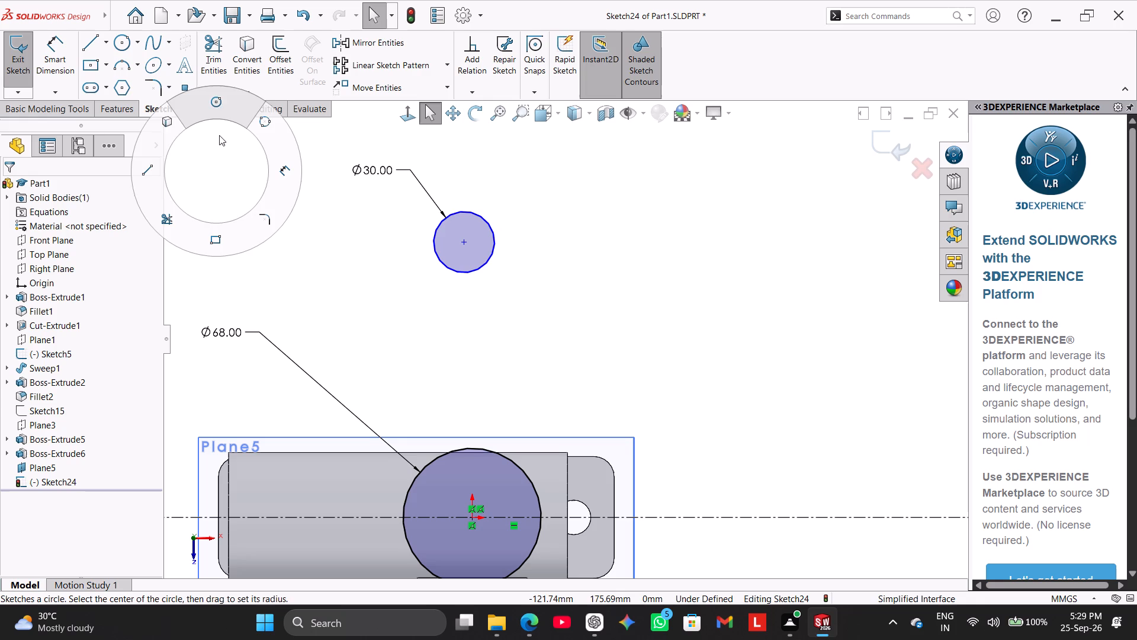
right_click_drag(219, 135, 221, 126)
right_click_drag(346, 275, 340, 108)
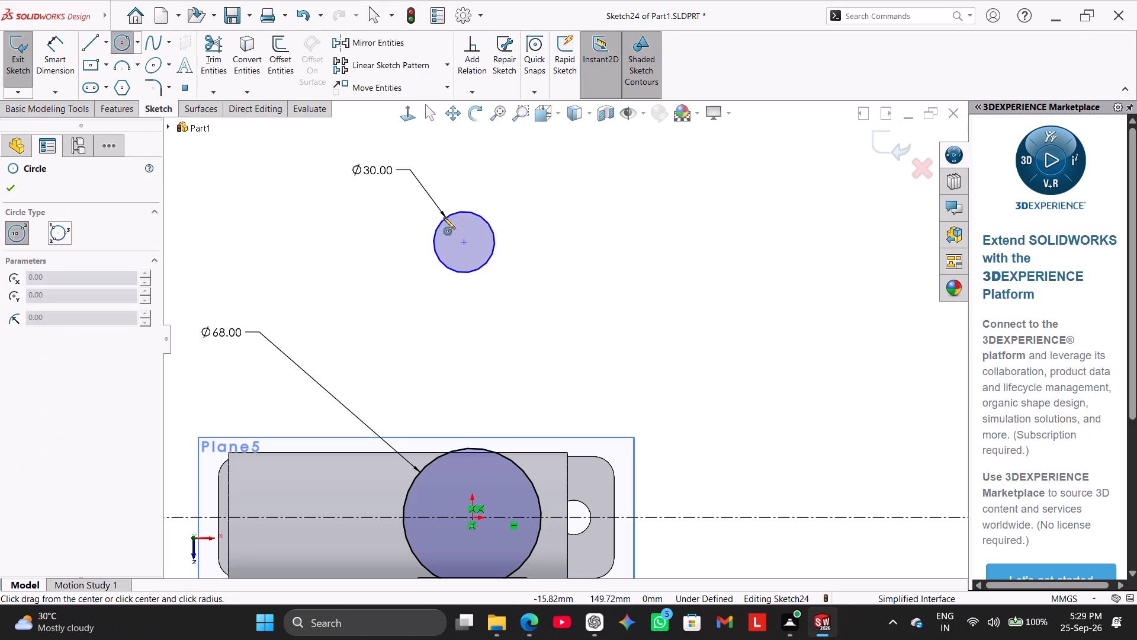
left_click(463, 242)
left_click(468, 264)
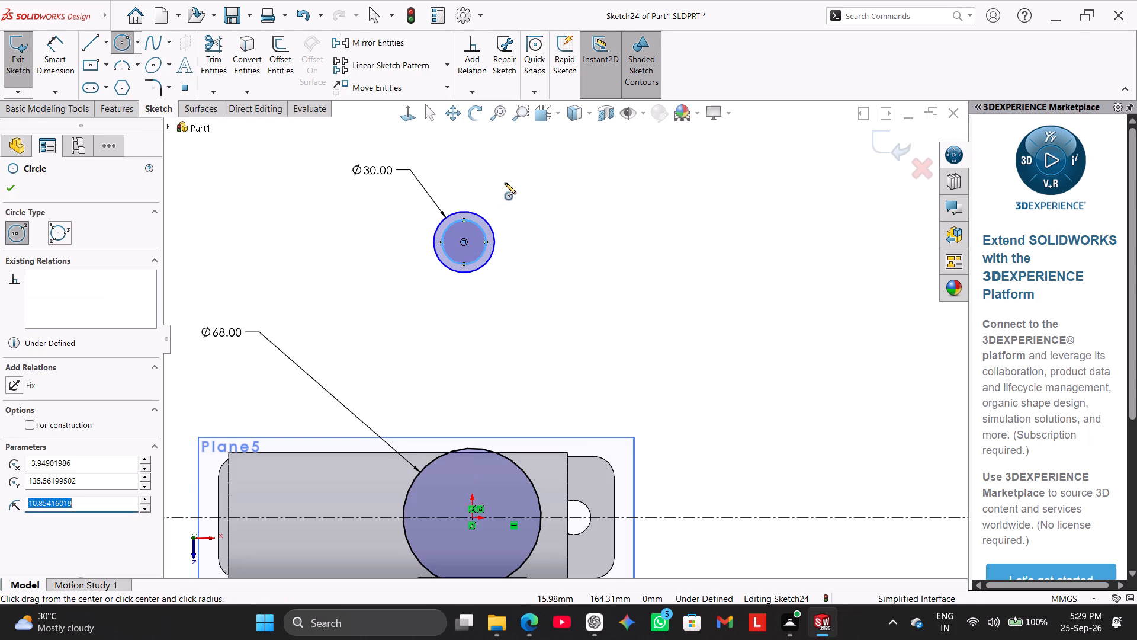
right_click(505, 178)
left_click(530, 183)
Dimension the inner concentric circle's diameter as 15 mm.
left_click(65, 47)
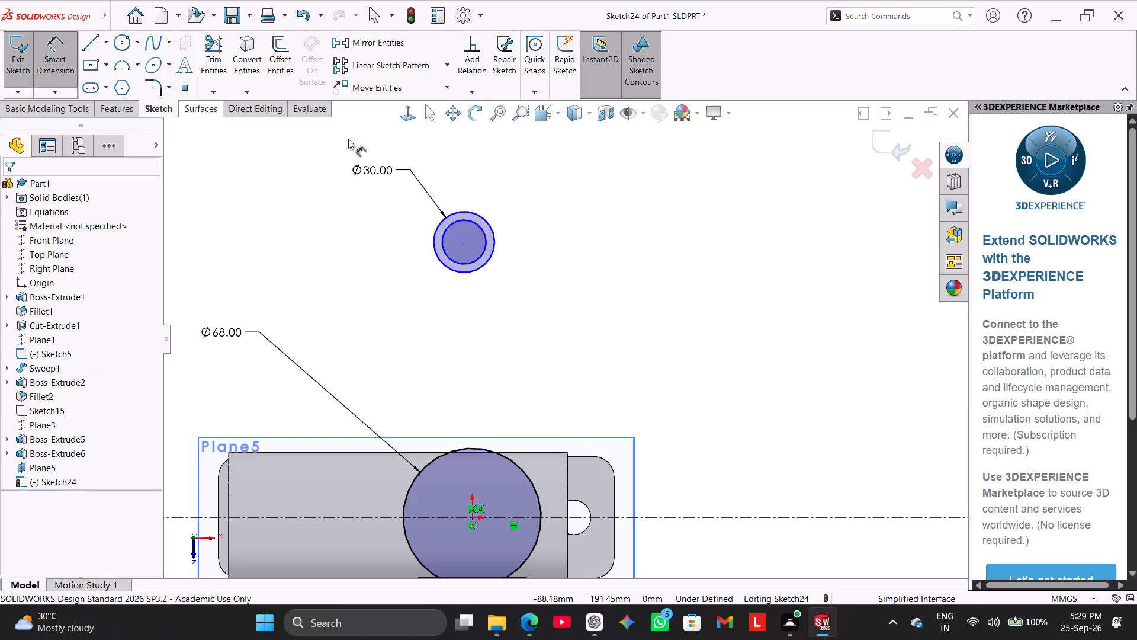
left_click(471, 222)
left_click(531, 186)
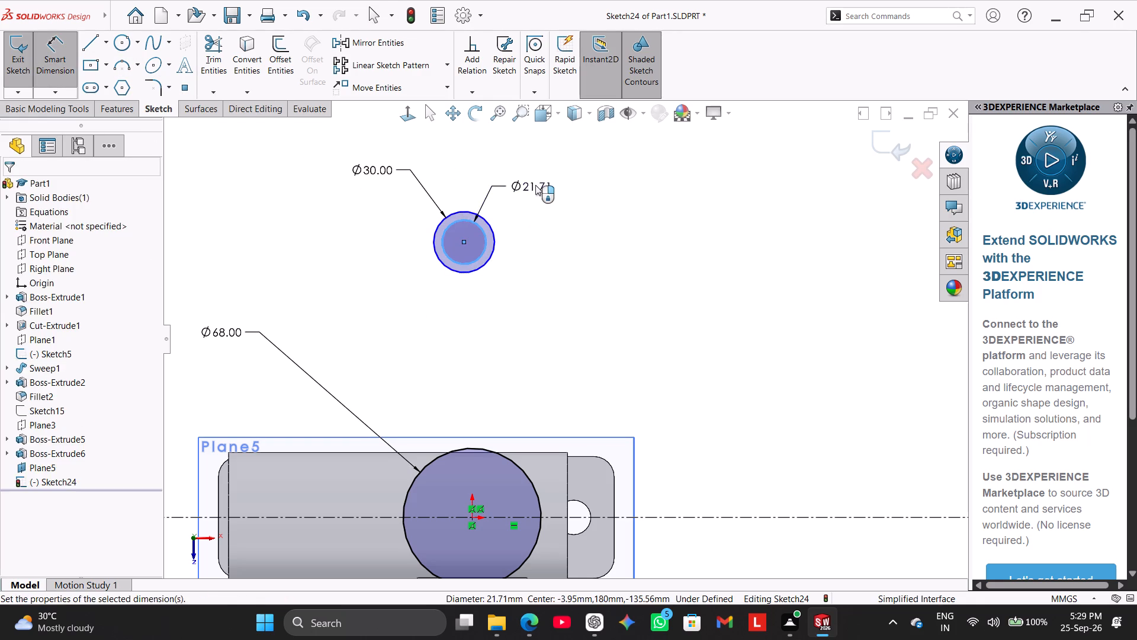
type("15")
key("Return")
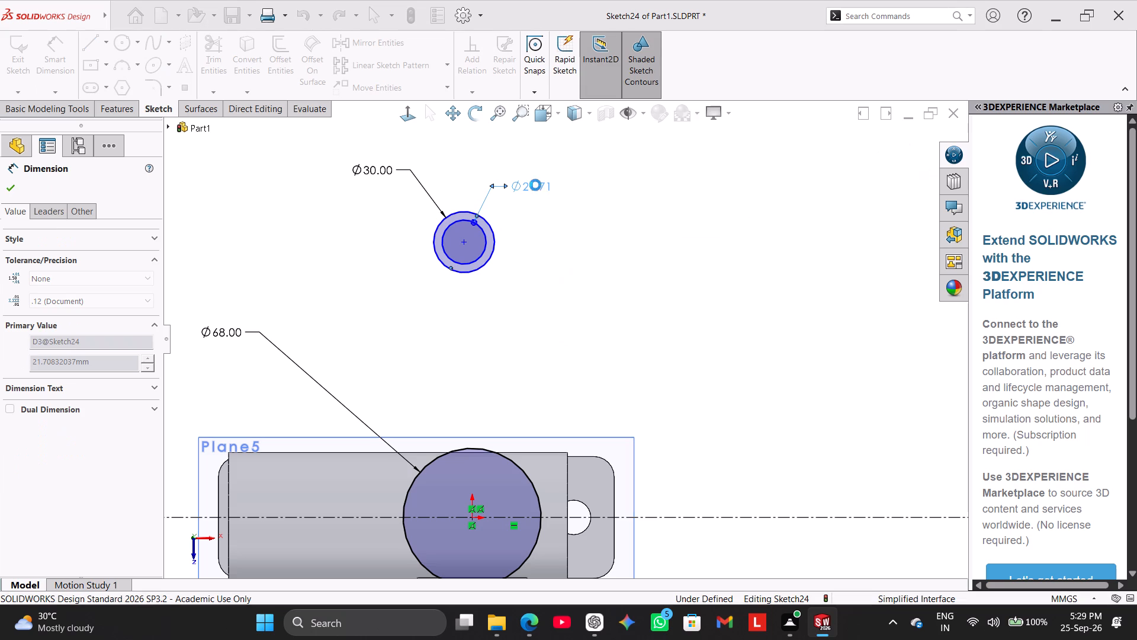
right_click(568, 321)
left_click(609, 356)
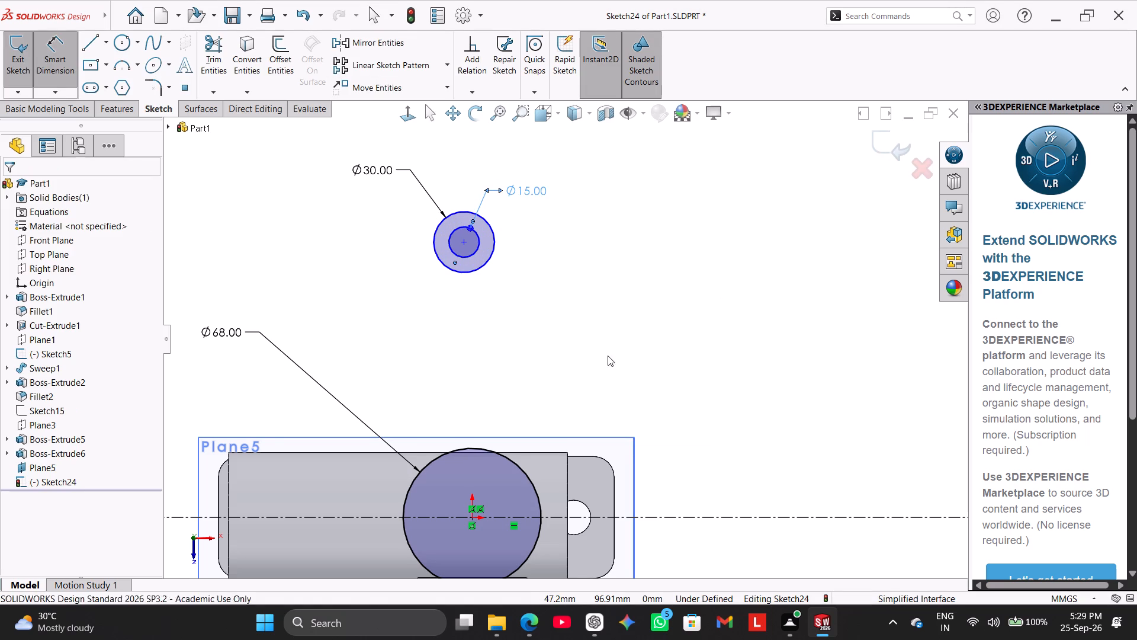
Add a Vertical relation between the centre of the two small concentric circles and the centre of the 68 mm circle.
scroll(533, 367, "up", 1)
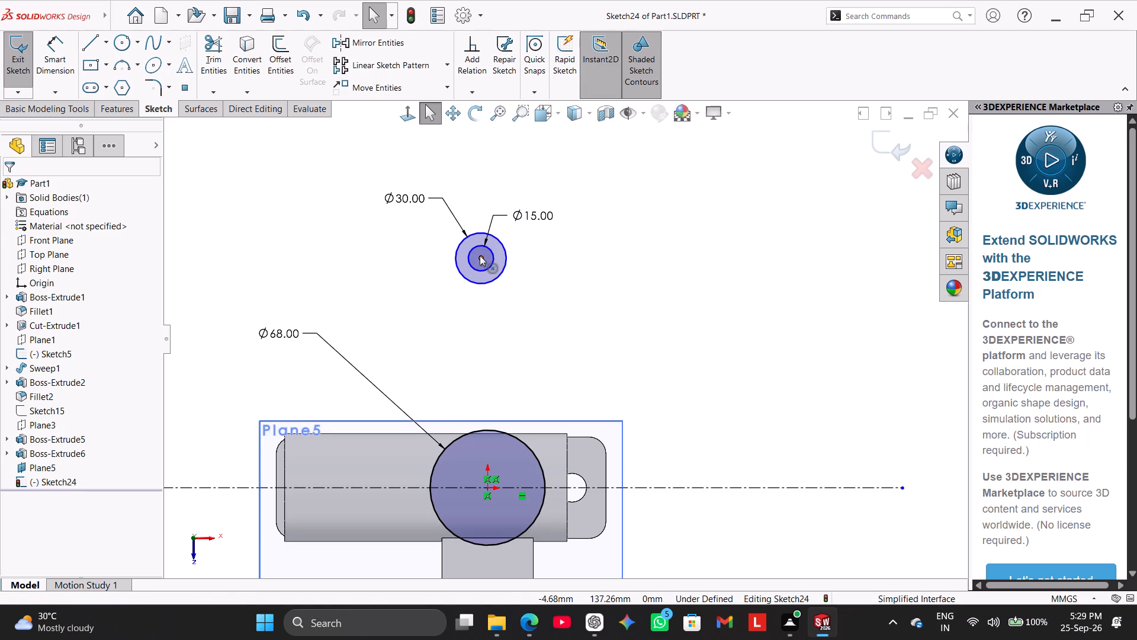
left_click(480, 255, "ctrl")
left_click(487, 488, "ctrl")
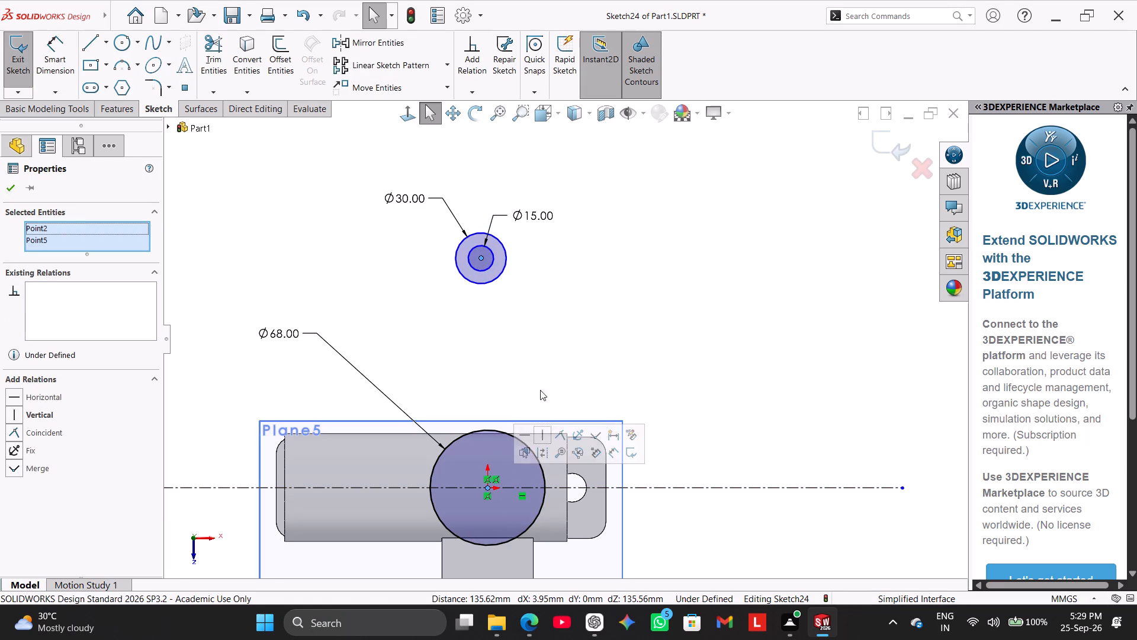
left_click(545, 433)
left_click(558, 343)
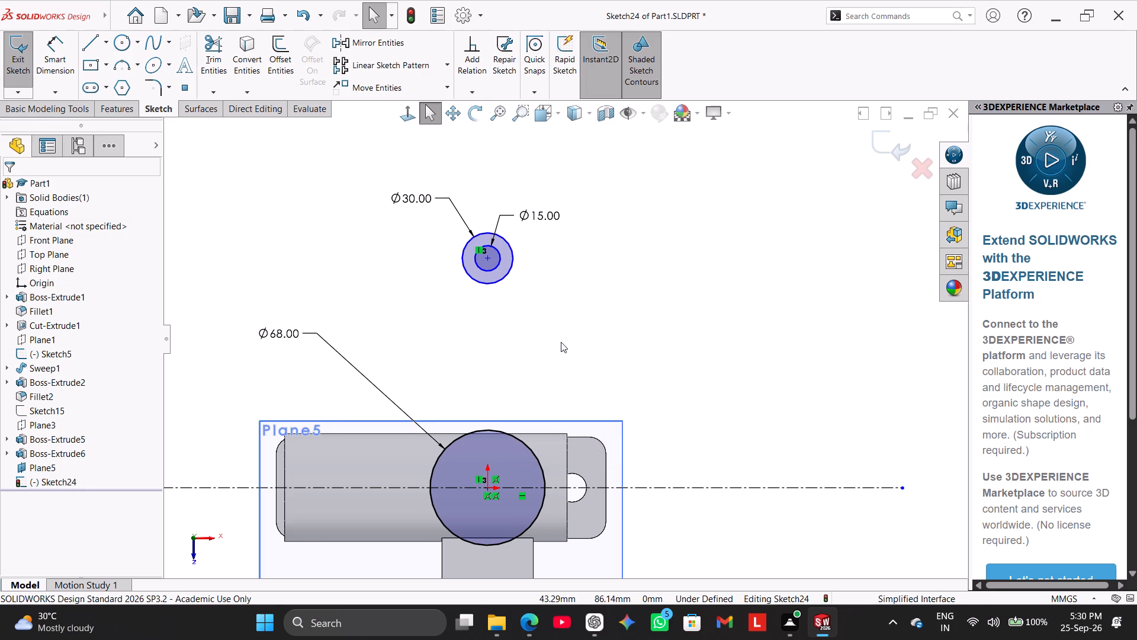
Mirror the 30 mm and 15 mm circles about the horizontal centerline, keeping the originals.
scroll(561, 342, "up", 1)
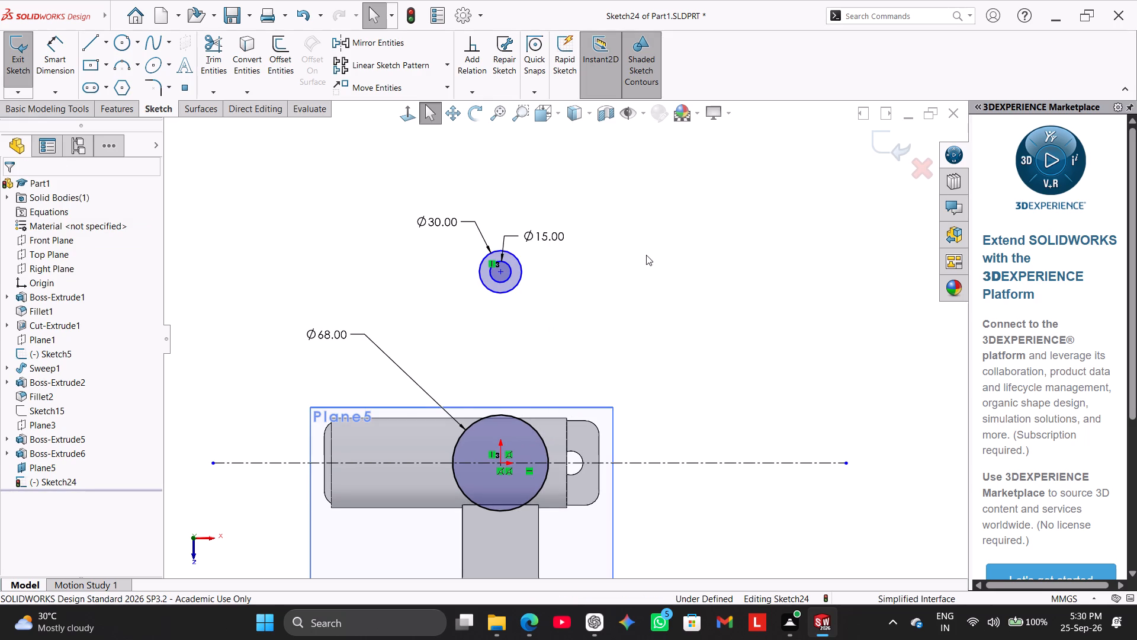
left_click(646, 255)
left_click(375, 44)
left_click_drag(539, 311, 446, 238)
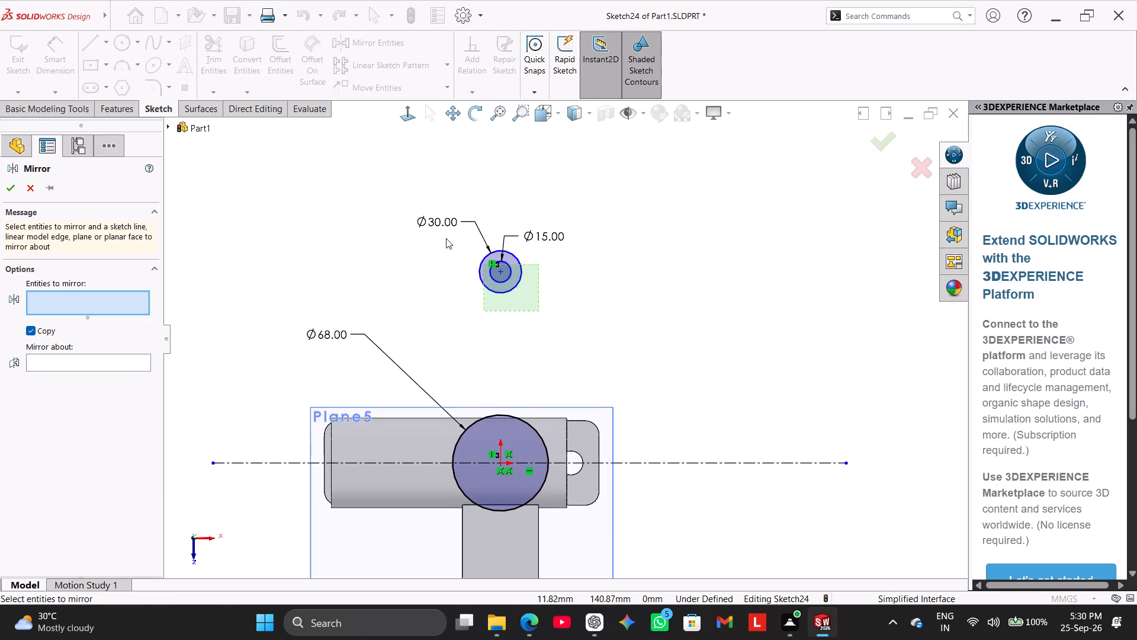
left_click_drag(446, 238, 426, 223)
left_click(492, 461)
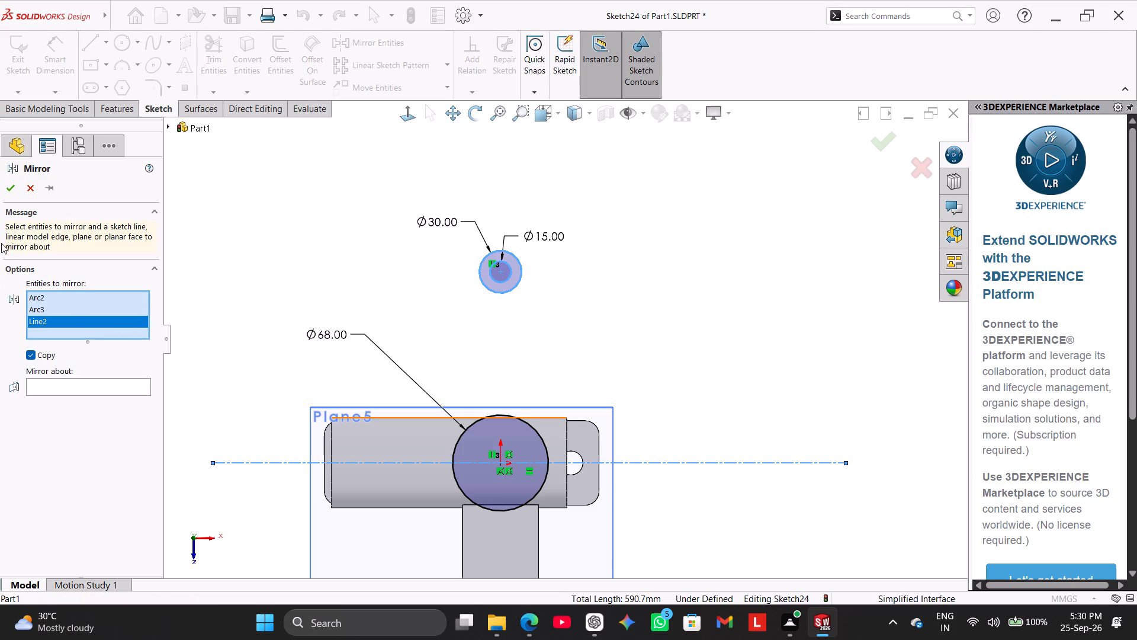
left_click(93, 387)
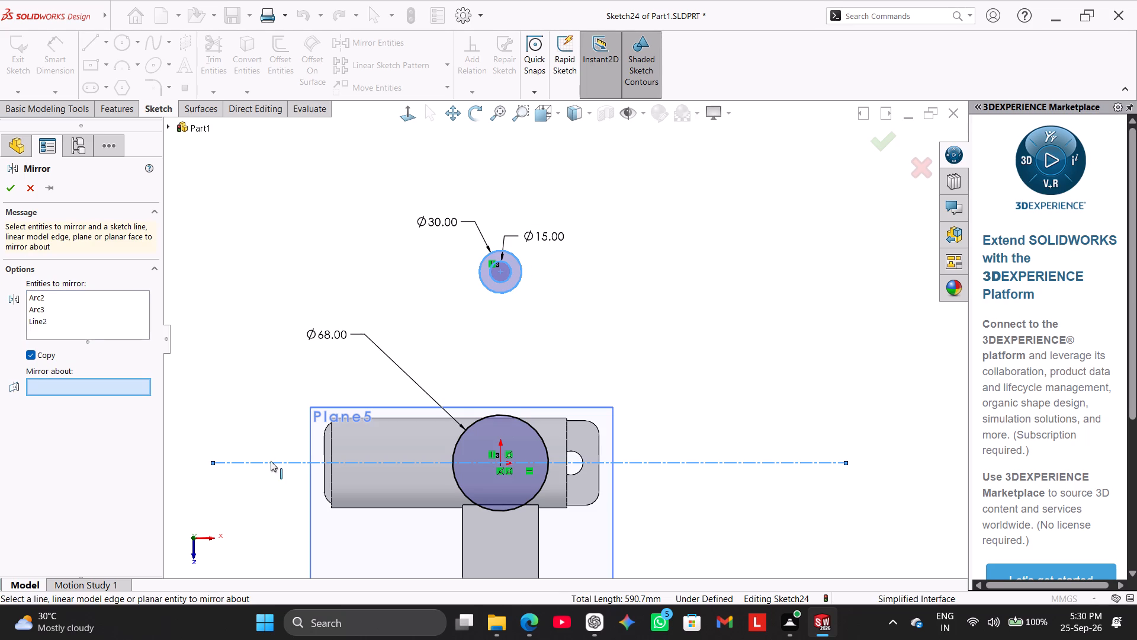
left_click(271, 461)
left_click(8, 190)
Dimension the vertical distance between the centres of the original and mirrored small circles as 92 mm.
scroll(298, 324, "up", 2)
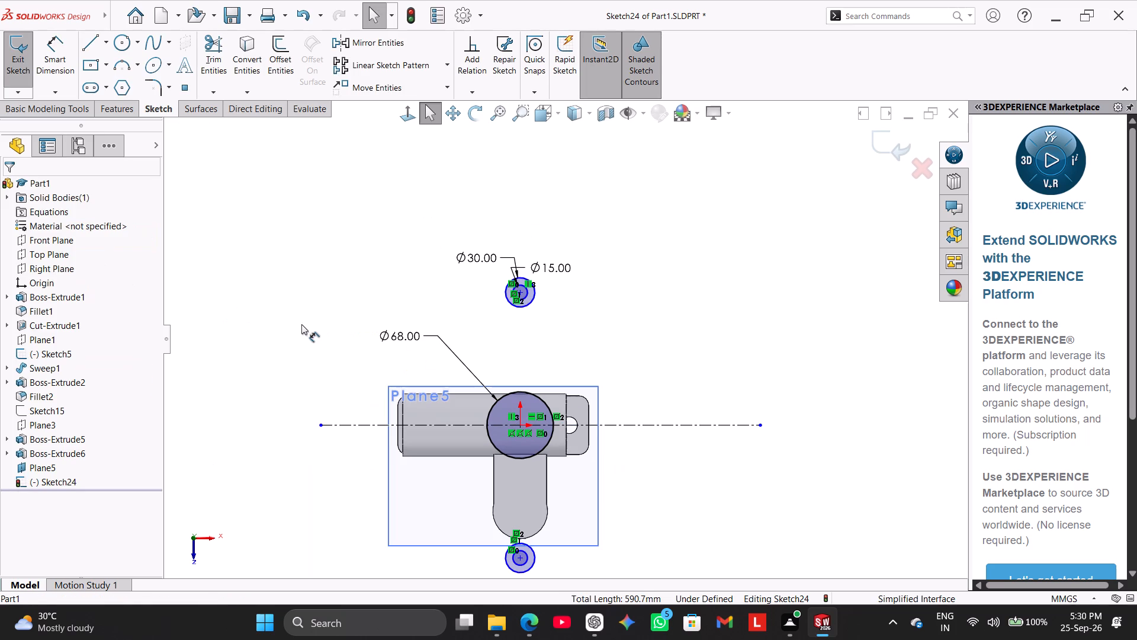
left_click(57, 57)
scroll(438, 265, "down", 2)
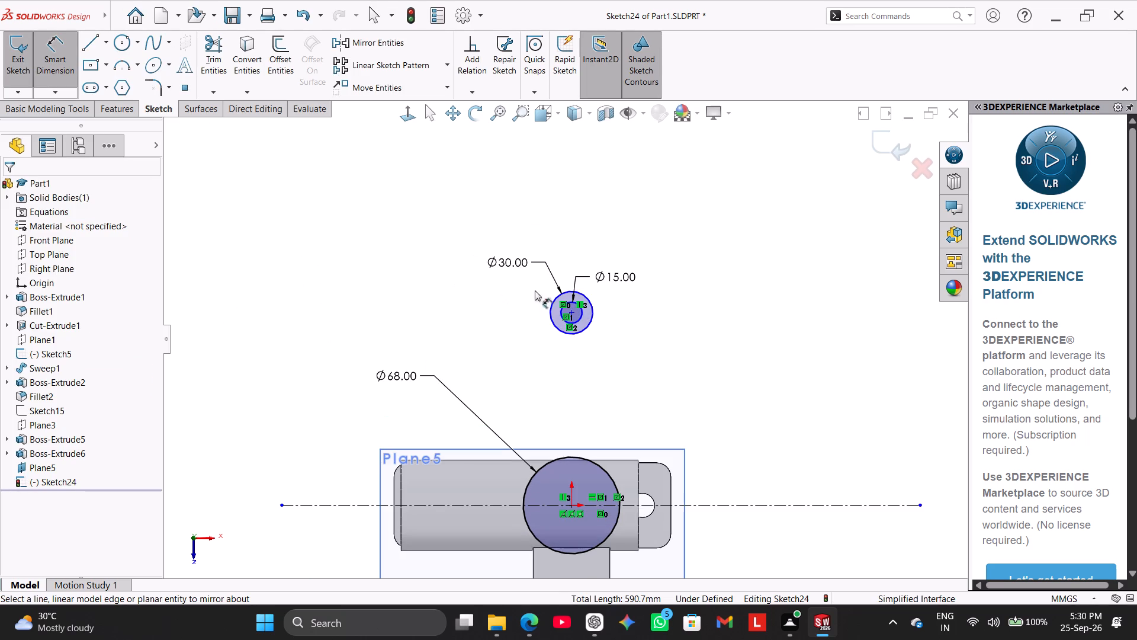
left_click(573, 311)
scroll(597, 369, "up", 3)
scroll(601, 373, "down", 4)
scroll(601, 381, "up", 5)
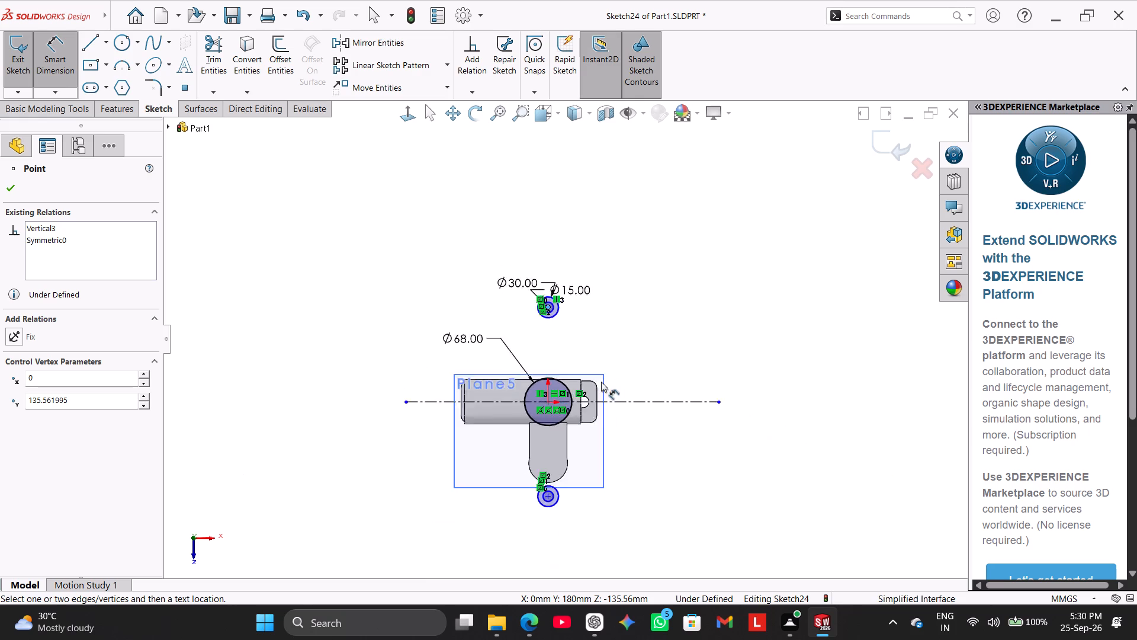
scroll(601, 383, "down", 4)
scroll(601, 391, "up", 7)
scroll(589, 433, "down", 4)
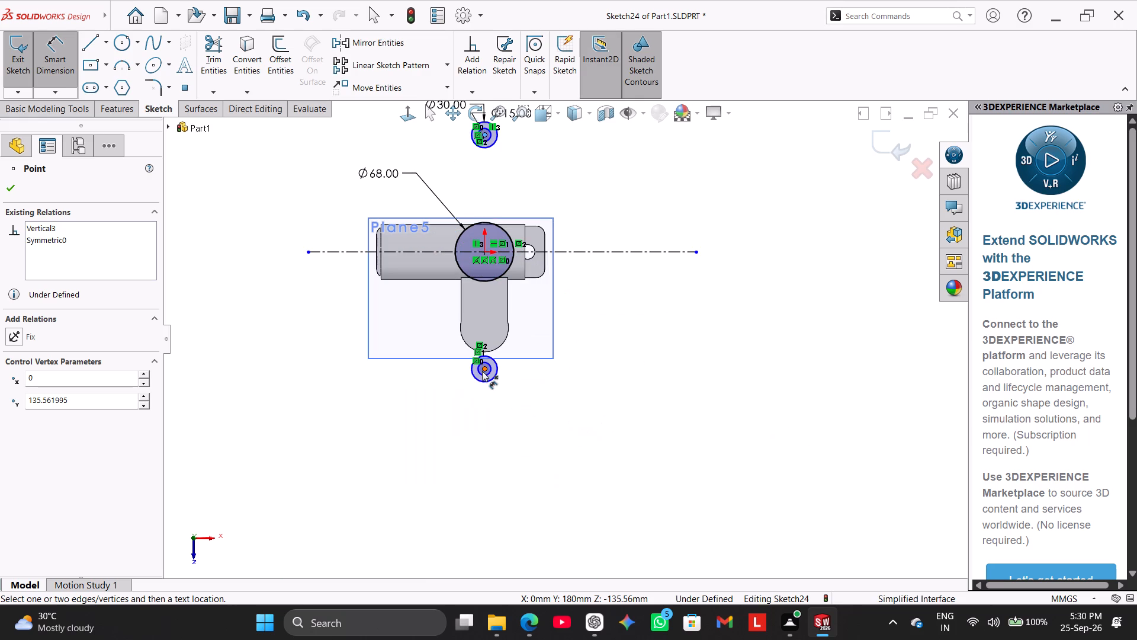
left_click(482, 369)
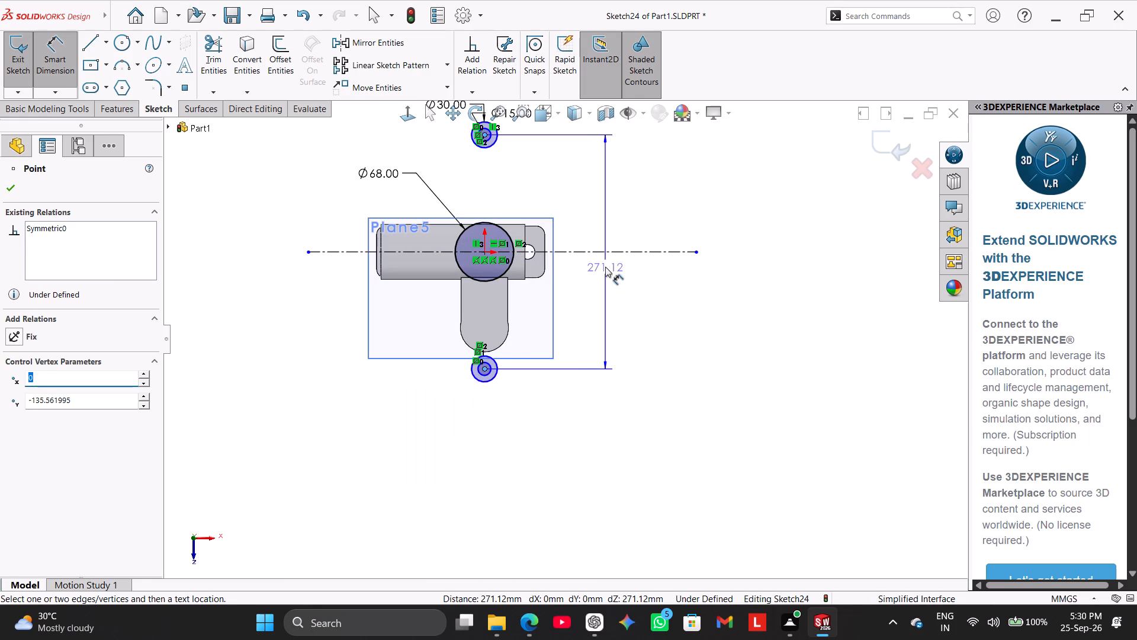
left_click(605, 267)
type("92")
key("Return")
right_click(701, 292)
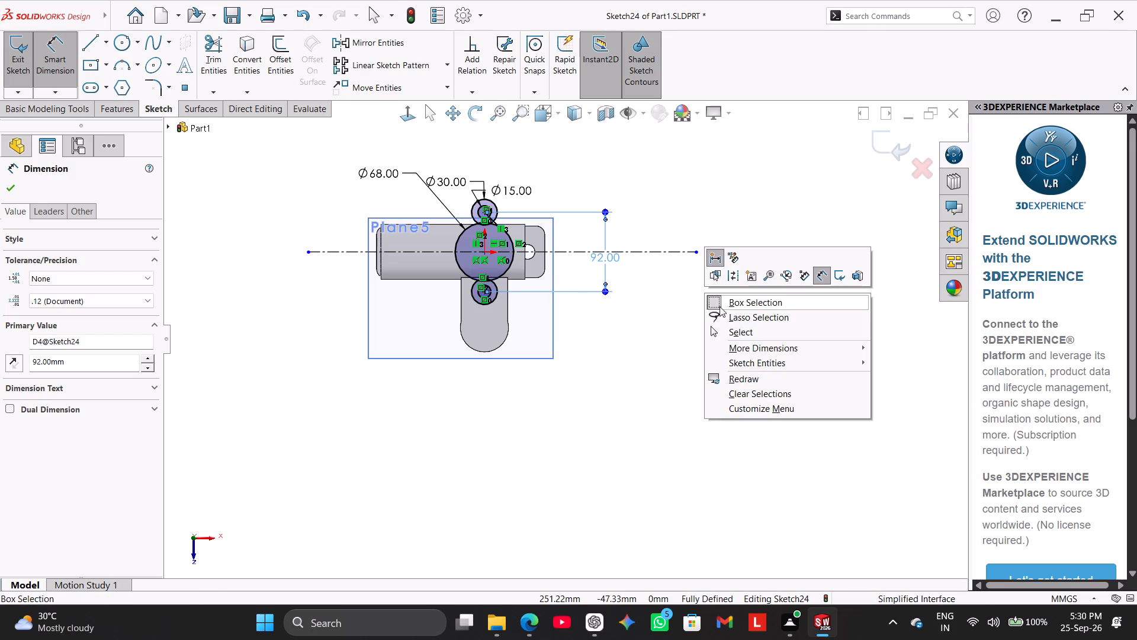
left_click(750, 330)
Draw a line tangent to the 68 mm circle and the upper 30 mm circle on their left sides.
scroll(293, 110, "down", 2)
scroll(507, 248, "down", 6)
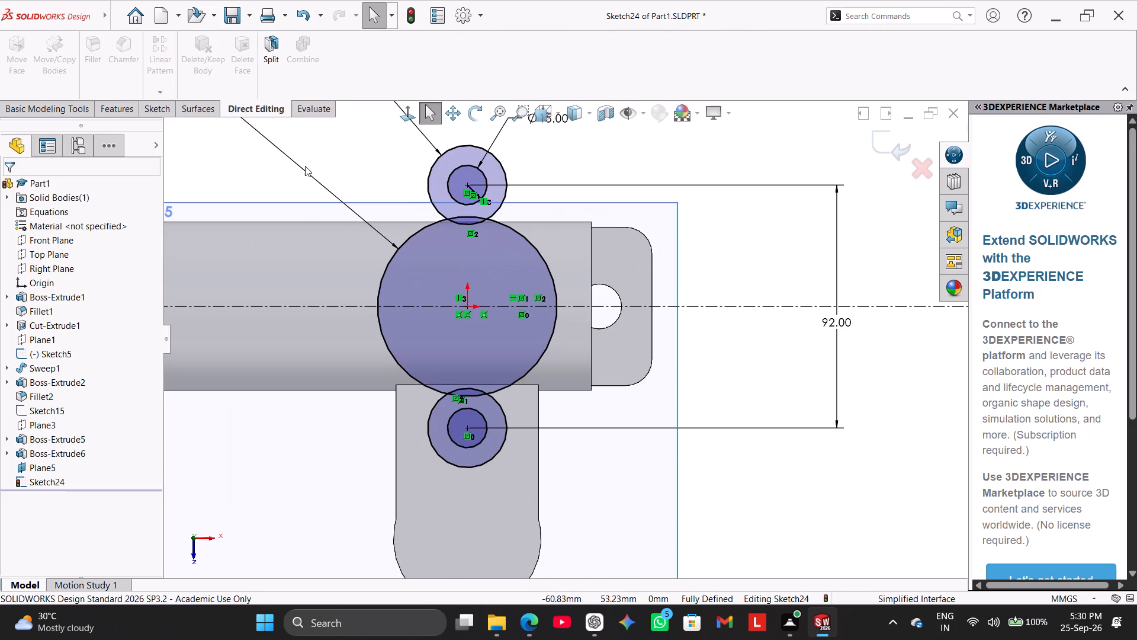
scroll(354, 204, "down", 1)
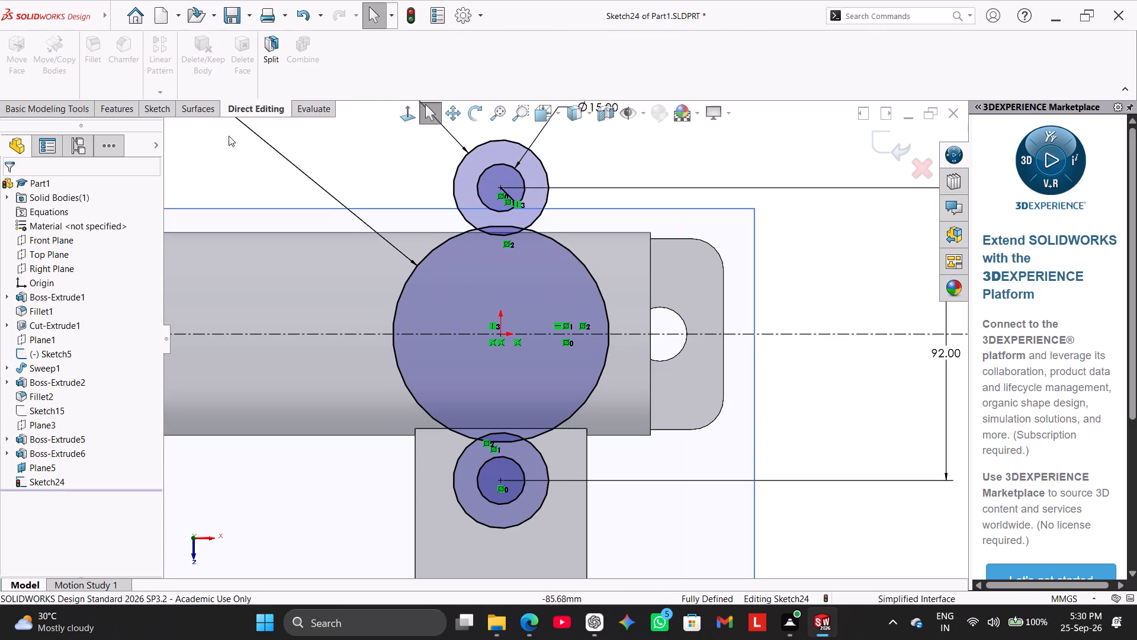
left_click_drag(232, 151, 232, 143)
left_click(159, 105)
left_click_drag(89, 38, 101, 41)
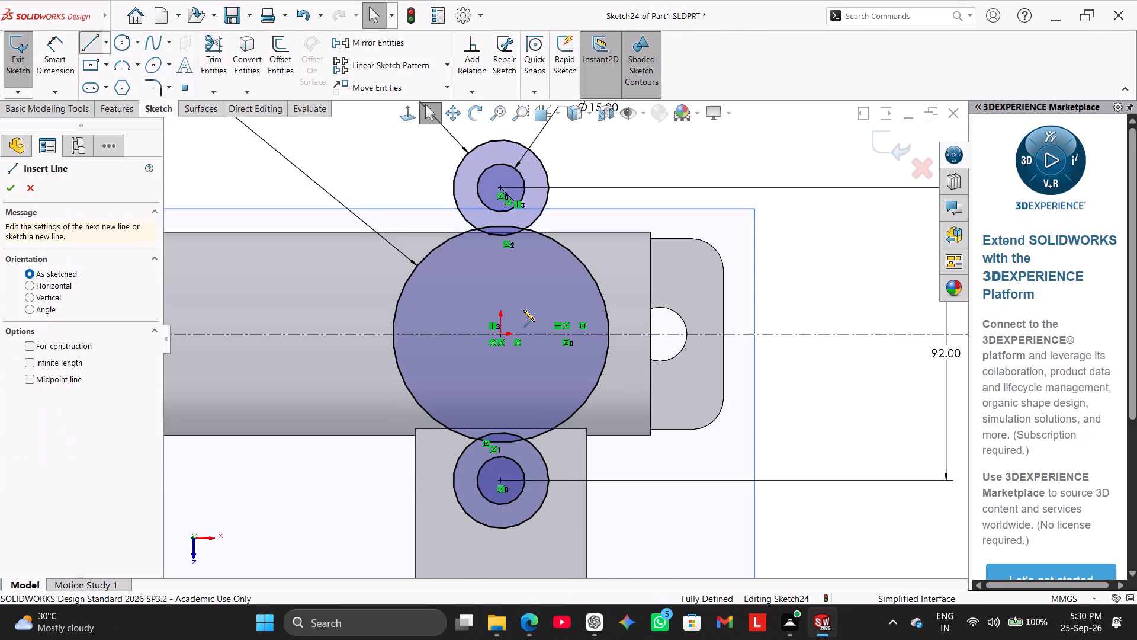
scroll(531, 312, "up", 2)
scroll(531, 298, "down", 2)
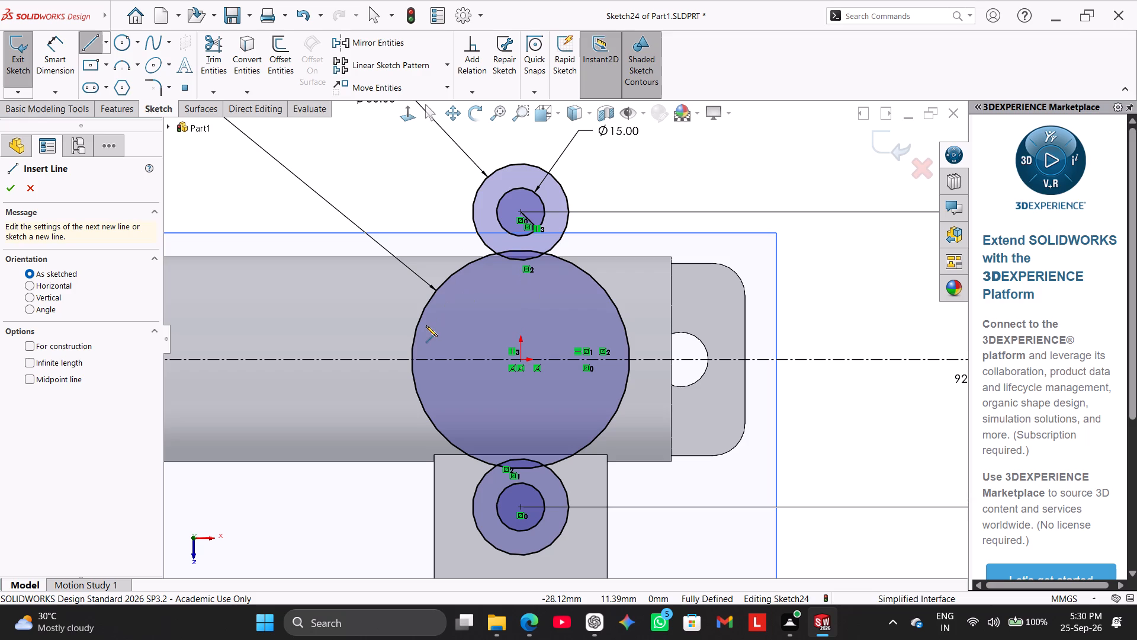
left_click(423, 313)
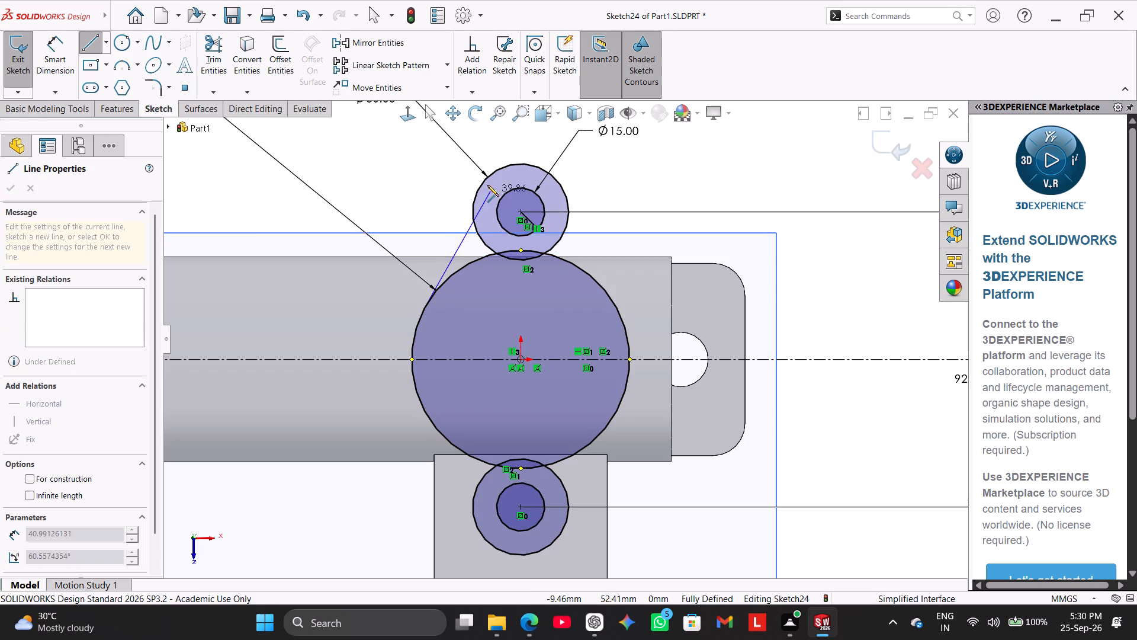
left_click(479, 184)
right_click(423, 171)
left_click(453, 183)
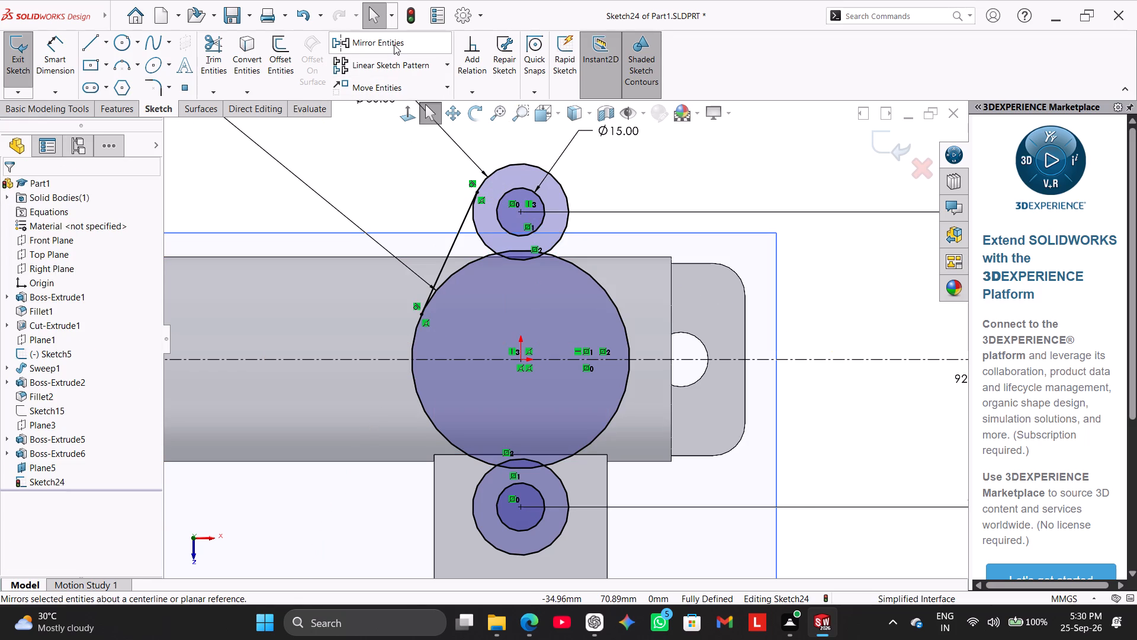
Draw a line on the right side from the upper 30 mm circle, tangent to it, down to the 68 mm circle.
left_click(95, 41)
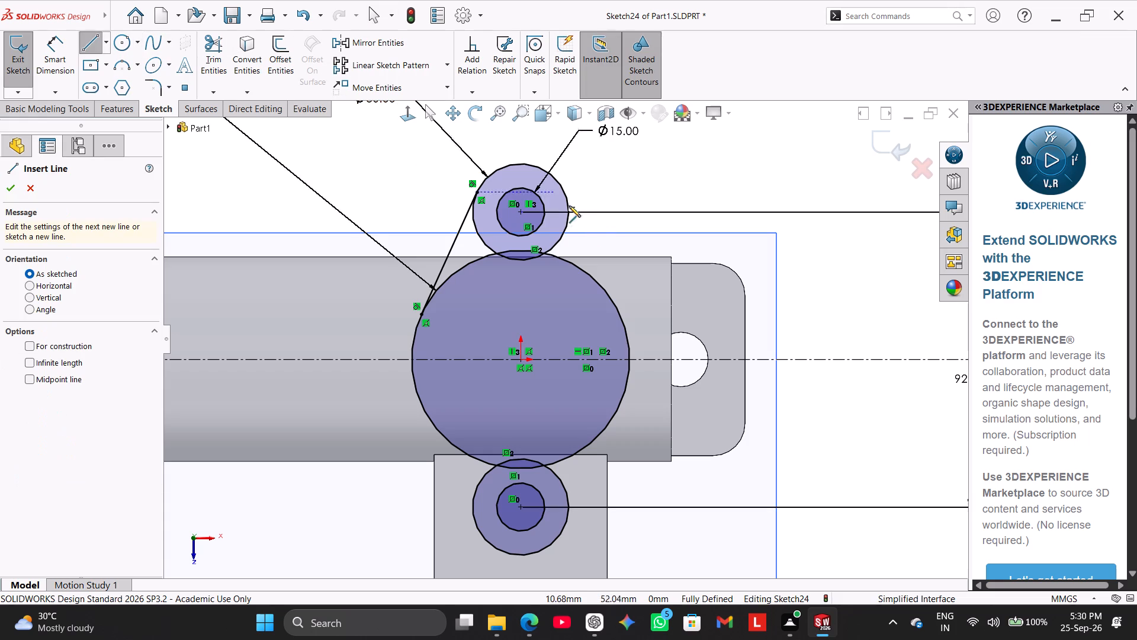
left_click(567, 198)
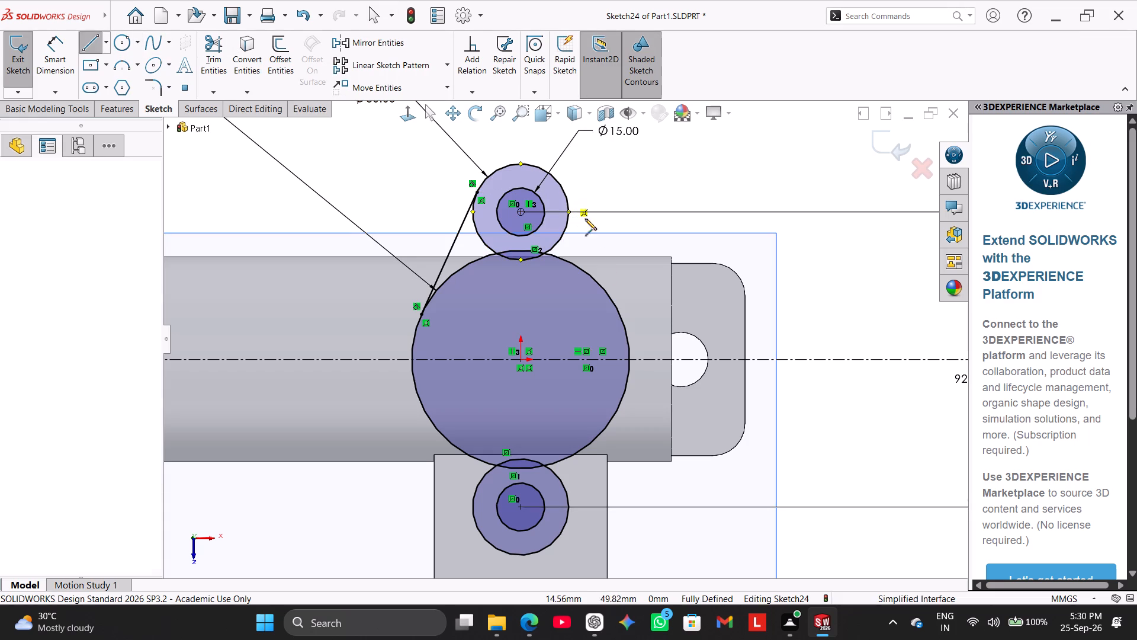
left_click(615, 308)
right_click(650, 177)
left_click(682, 188)
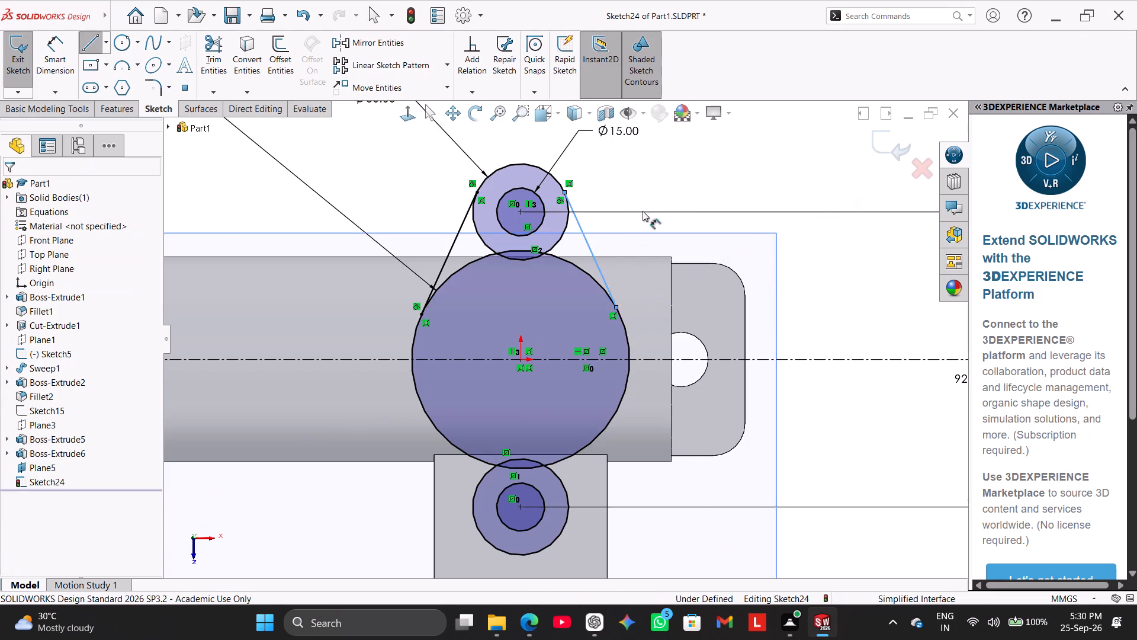
Make the right-hand slanted line tangent to the 68 mm circle as well as to the upper 30 mm circle.
left_click(566, 218)
left_click(576, 220, "ctrl")
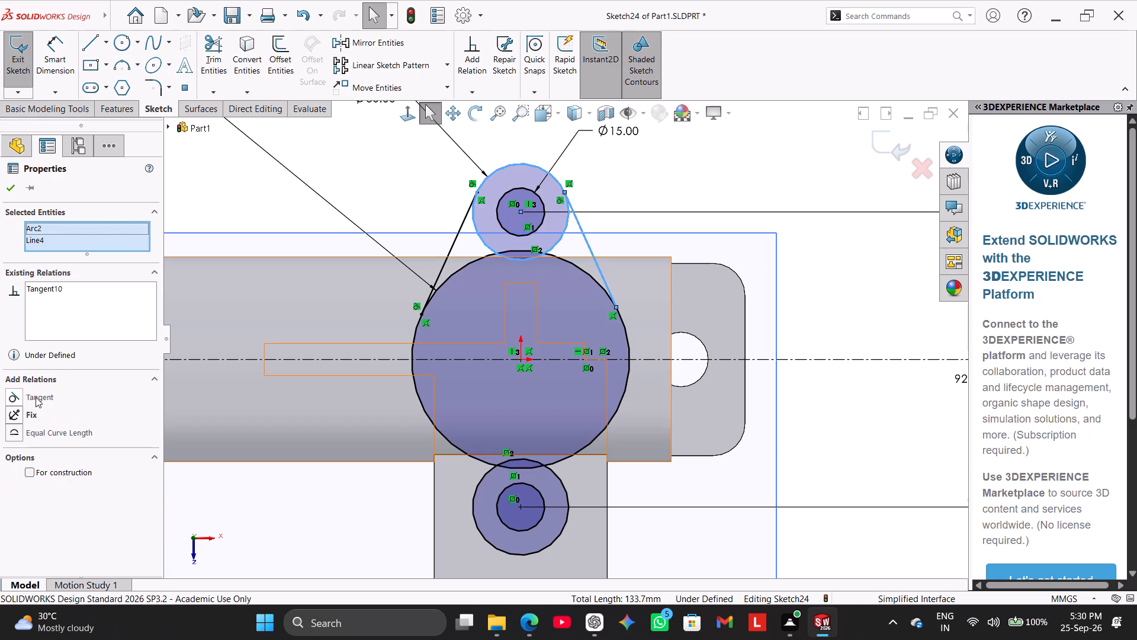
left_click(36, 397)
left_click(391, 196)
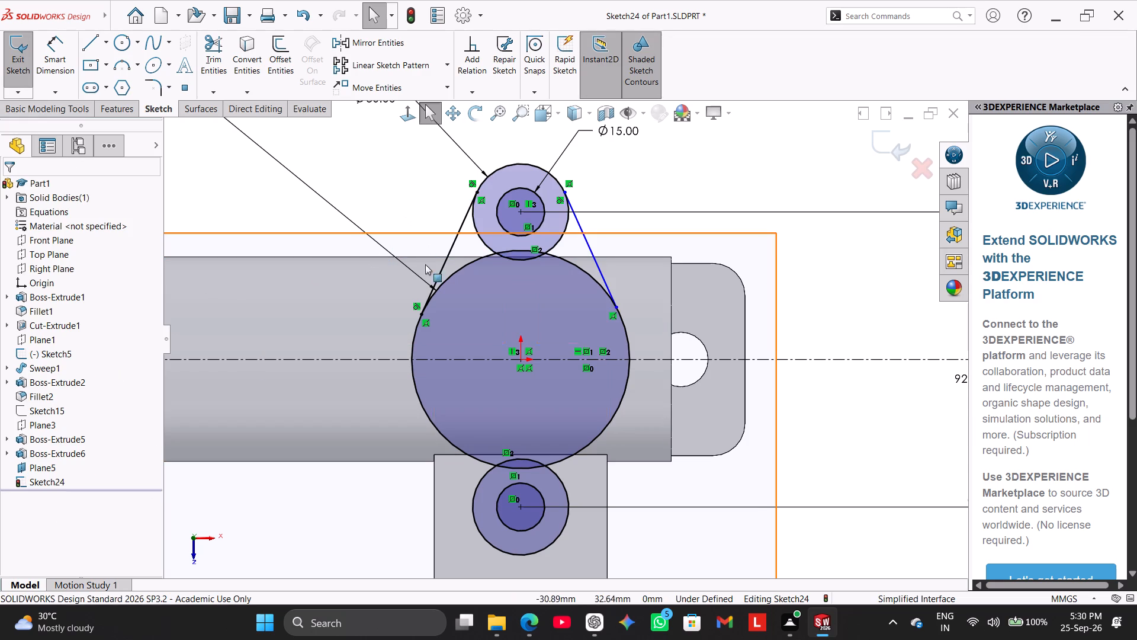
left_click(606, 295, "ctrl")
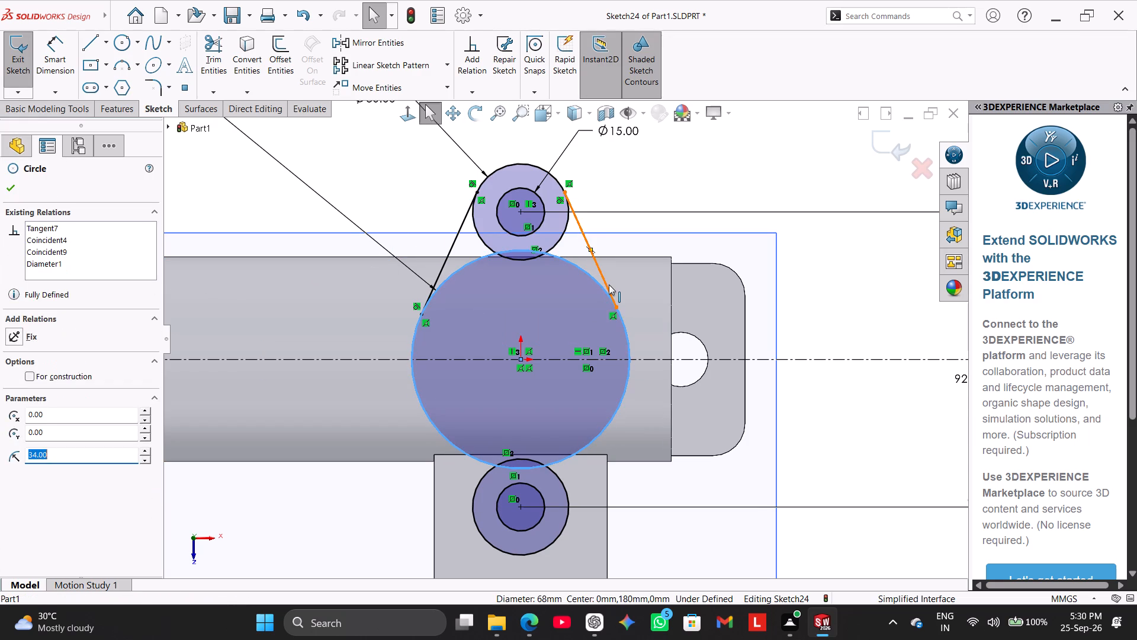
left_click(609, 284, "ctrl")
left_click(643, 236)
left_click(612, 181)
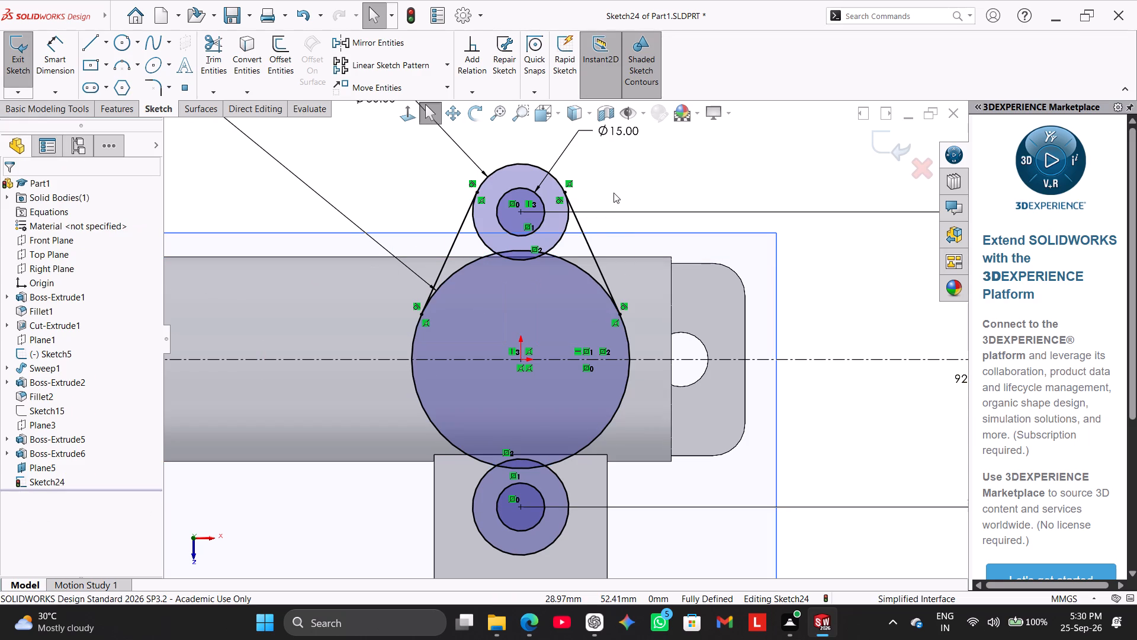
Trim away the inner part of the upper 30 mm circle and the 68 mm circle's upper arc between the tangent lines.
left_click(223, 52)
left_click(475, 233)
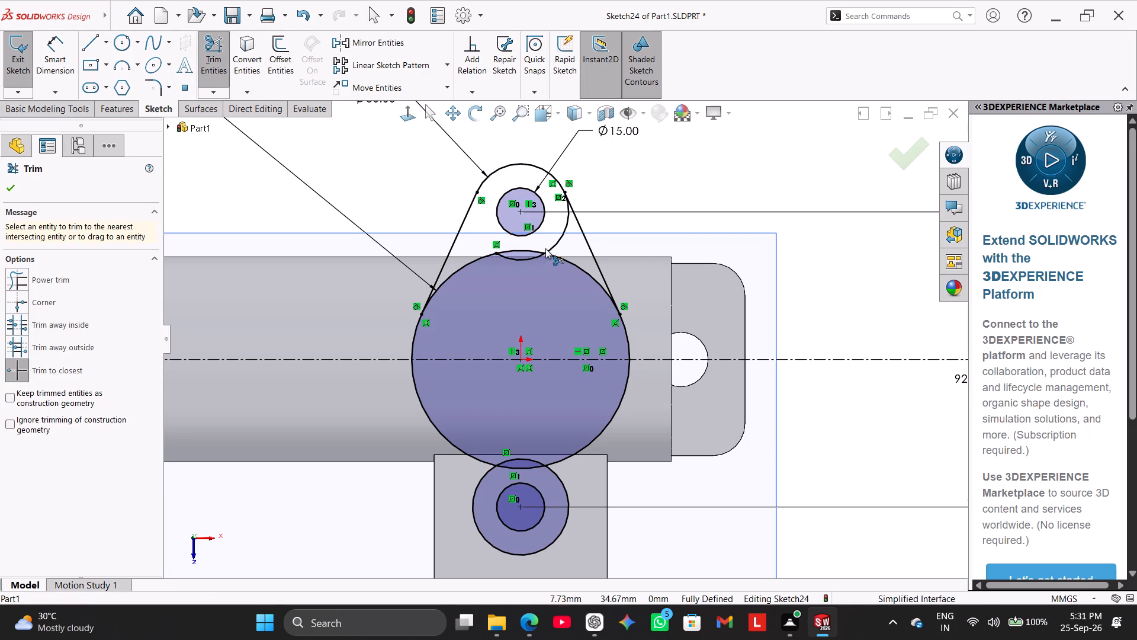
left_click(552, 247)
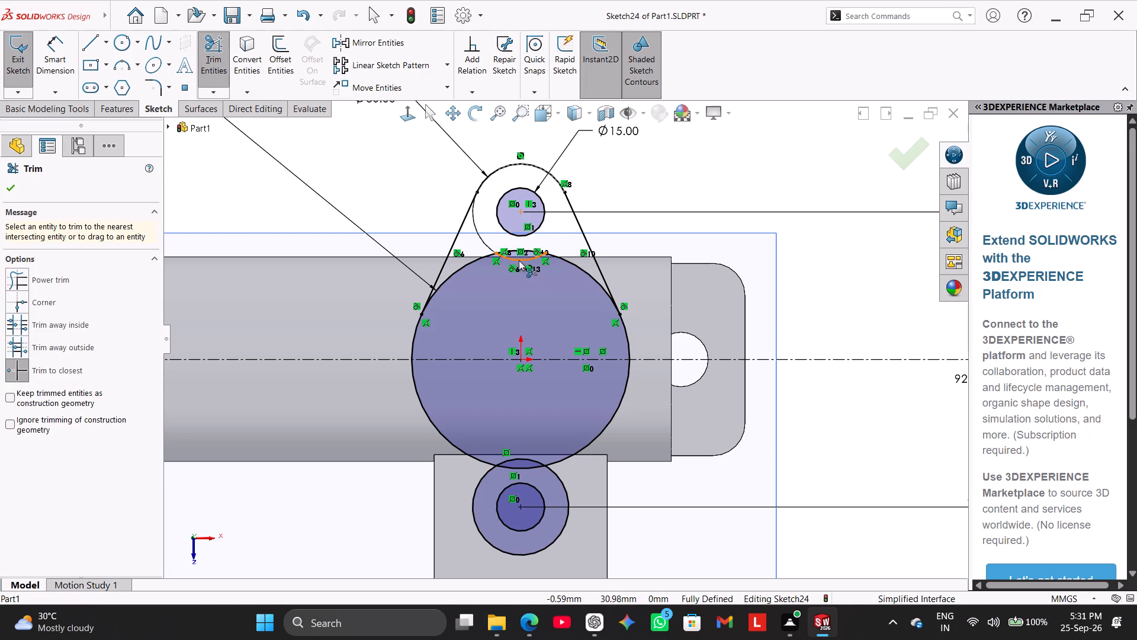
left_click(519, 259)
left_click(509, 251)
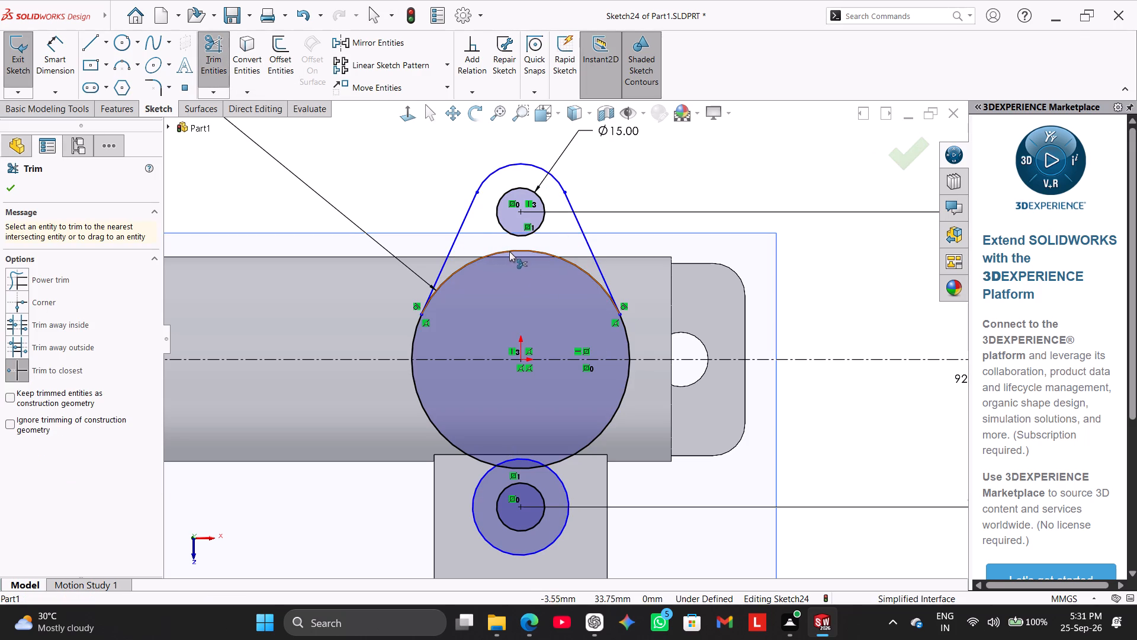
right_click(396, 154)
left_click(370, 179)
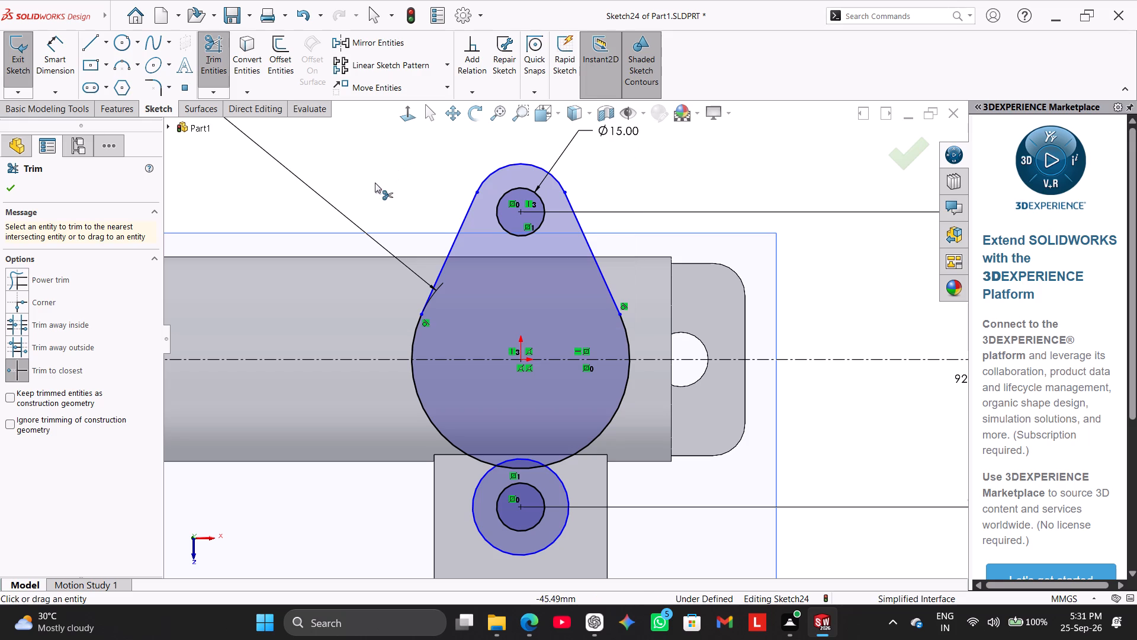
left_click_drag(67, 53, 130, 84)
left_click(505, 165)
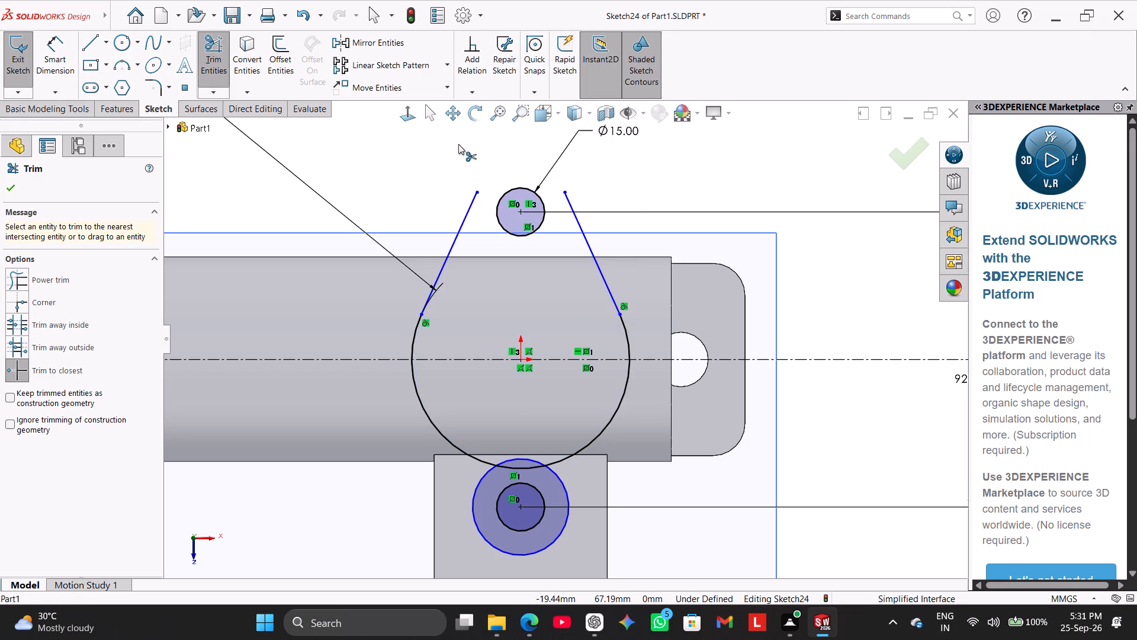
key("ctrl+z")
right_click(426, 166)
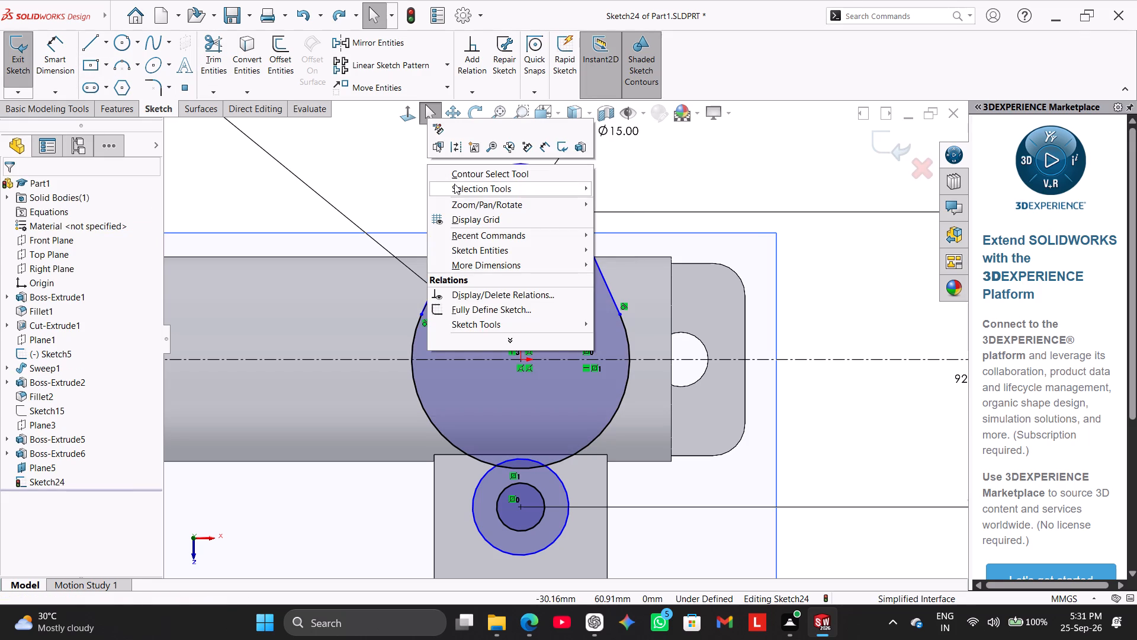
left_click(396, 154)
Dimension the outer arc of the upper ear with a radius of 15 mm.
left_click(59, 50)
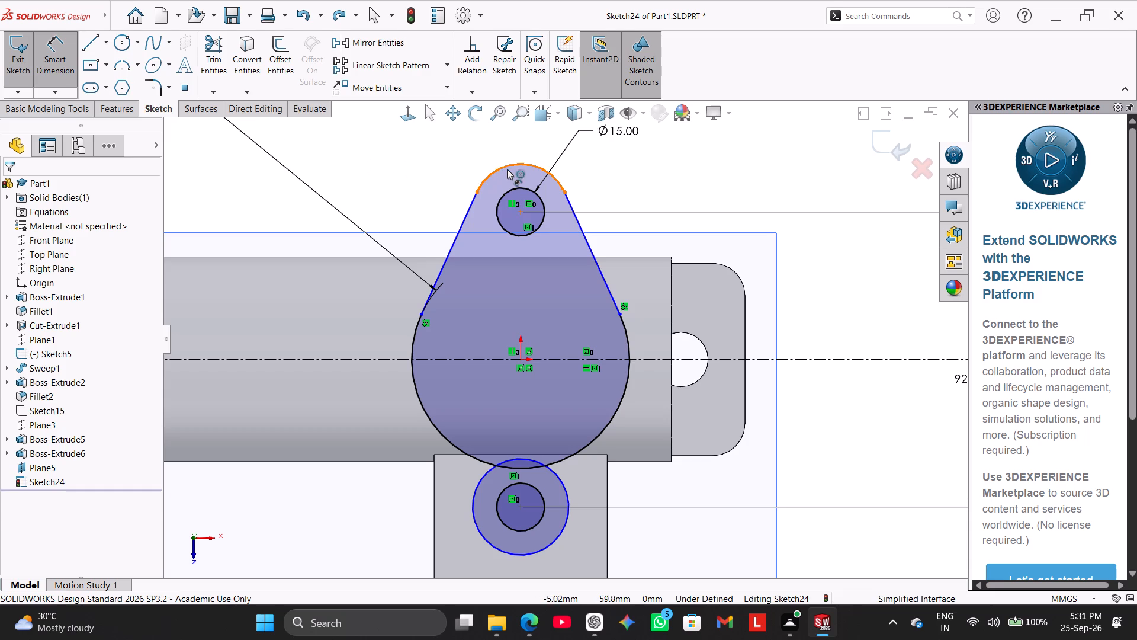
left_click(507, 168)
left_click(430, 139)
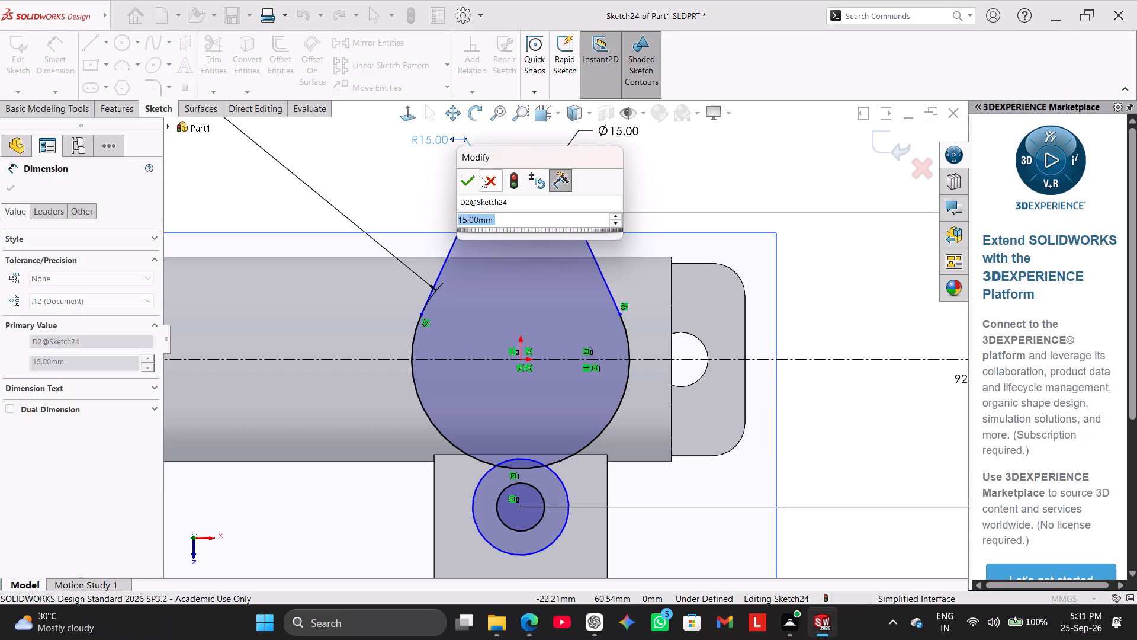
left_click(474, 177)
right_click(406, 180)
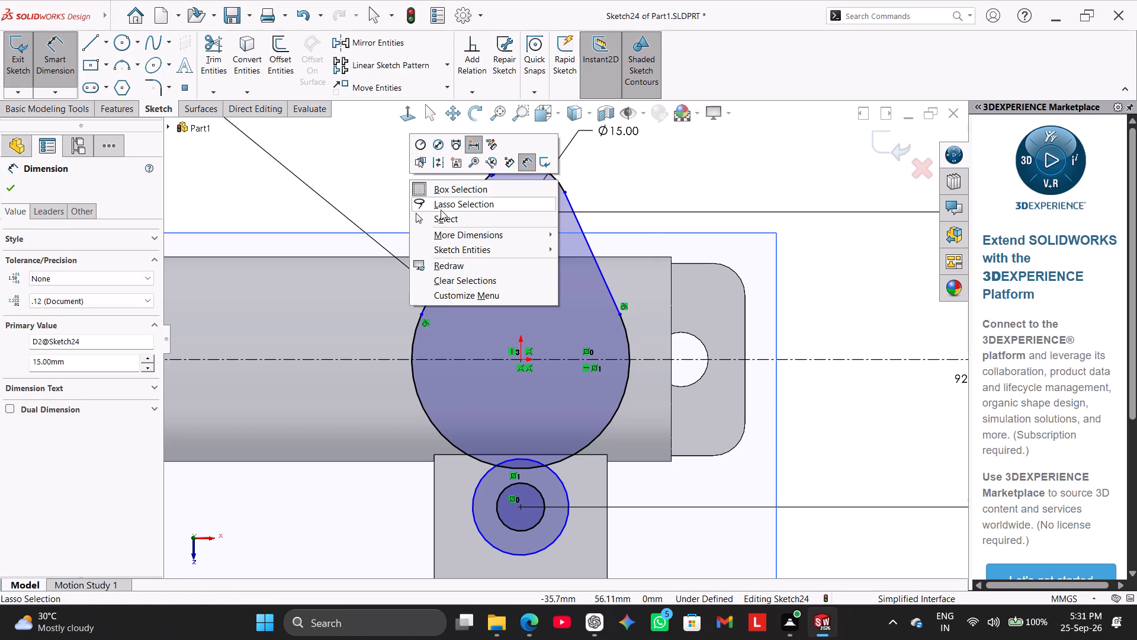
left_click(444, 215)
Add tangent relations between the R15 arc of the upper ear and both of its slanted side lines.
scroll(481, 215, "down", 3)
left_click(480, 217, "ctrl")
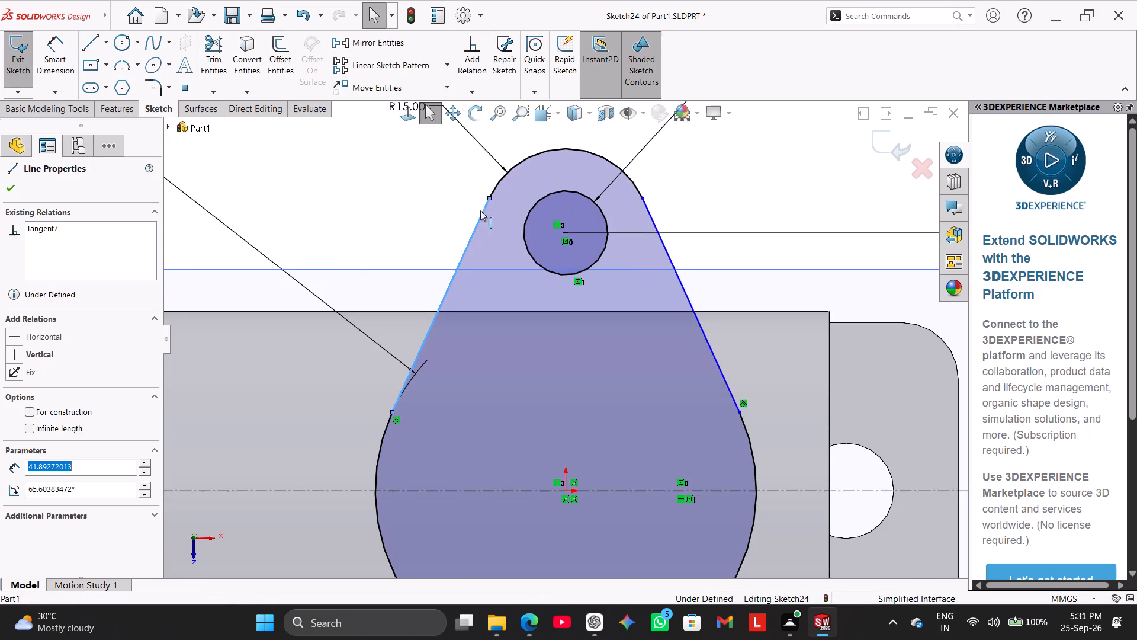
left_click(494, 187, "ctrl")
left_click(530, 131)
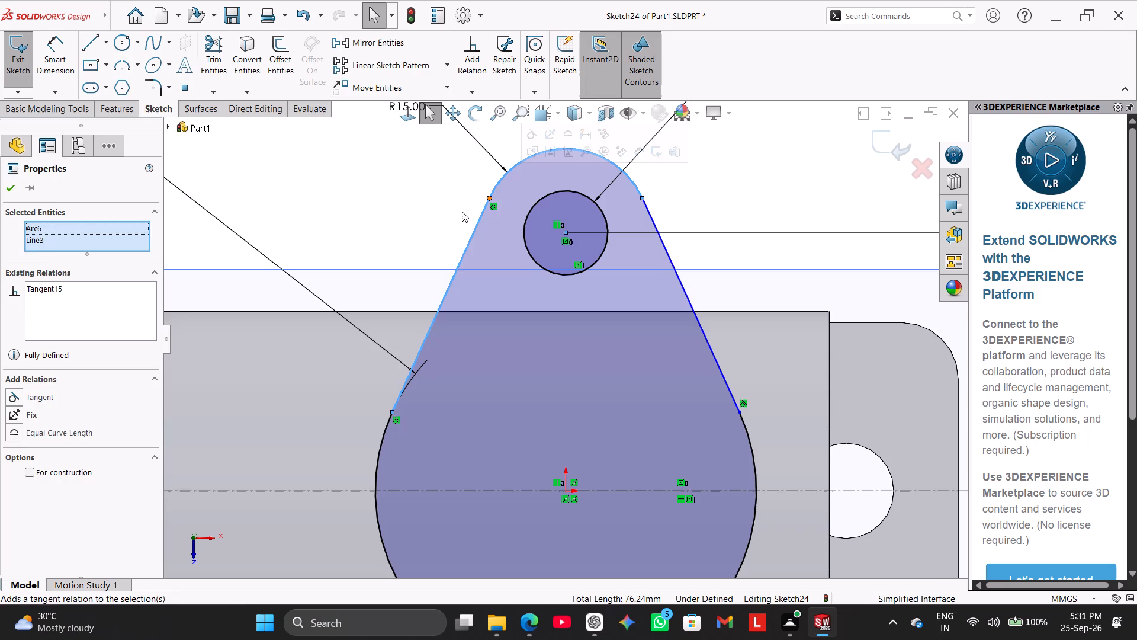
left_click(430, 213)
left_click(654, 221, "ctrl")
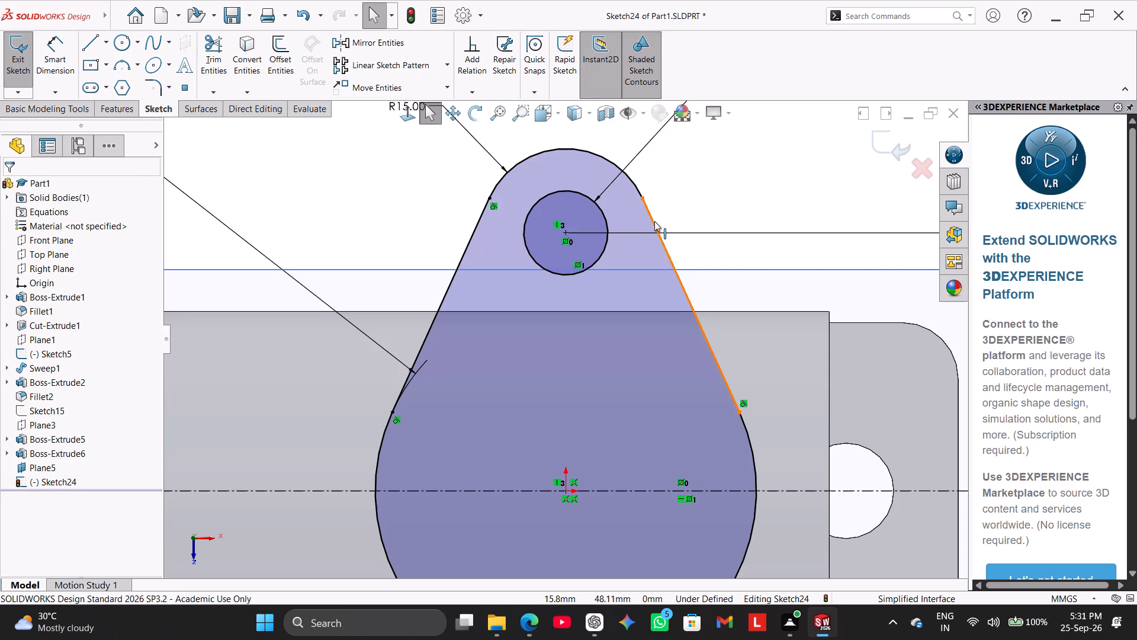
left_click(637, 191, "ctrl")
left_click(672, 138)
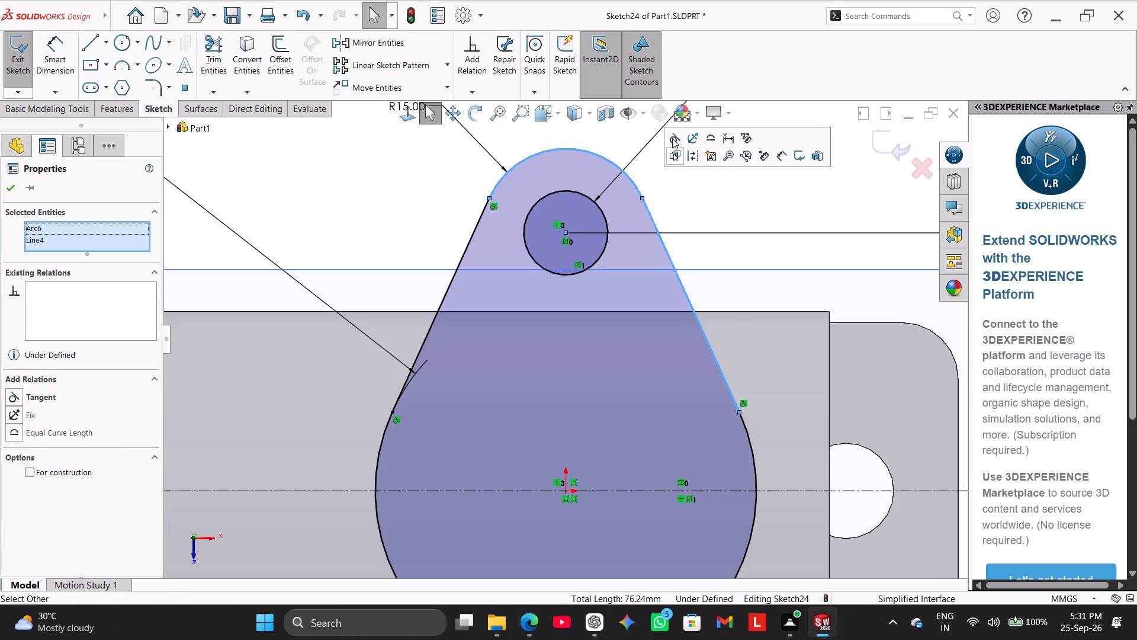
scroll(717, 247, "up", 2)
left_click(712, 239)
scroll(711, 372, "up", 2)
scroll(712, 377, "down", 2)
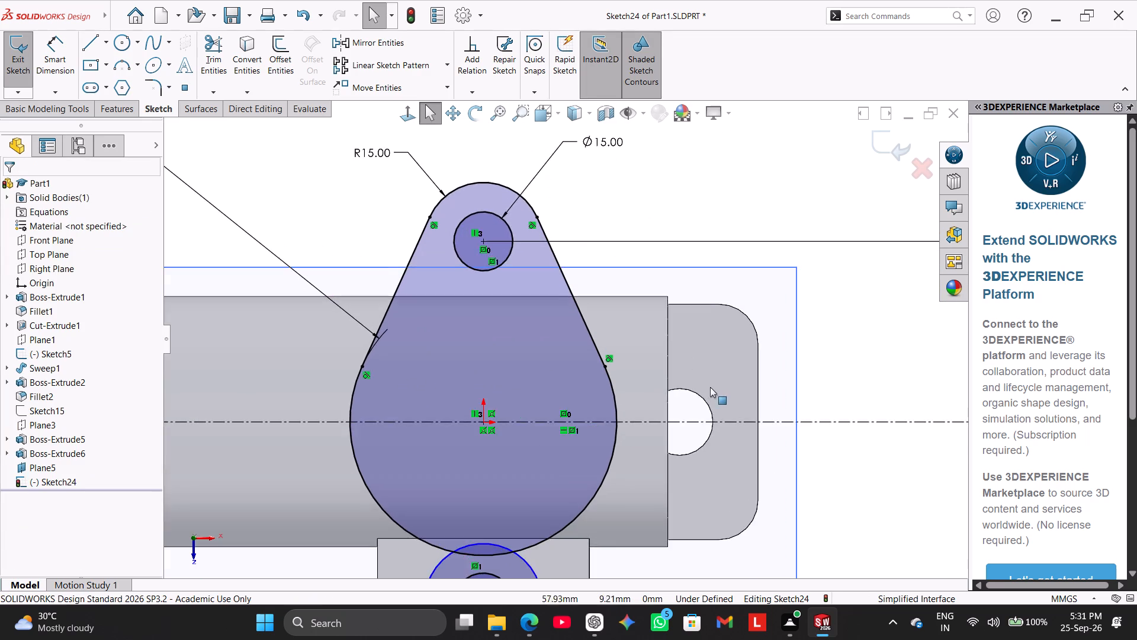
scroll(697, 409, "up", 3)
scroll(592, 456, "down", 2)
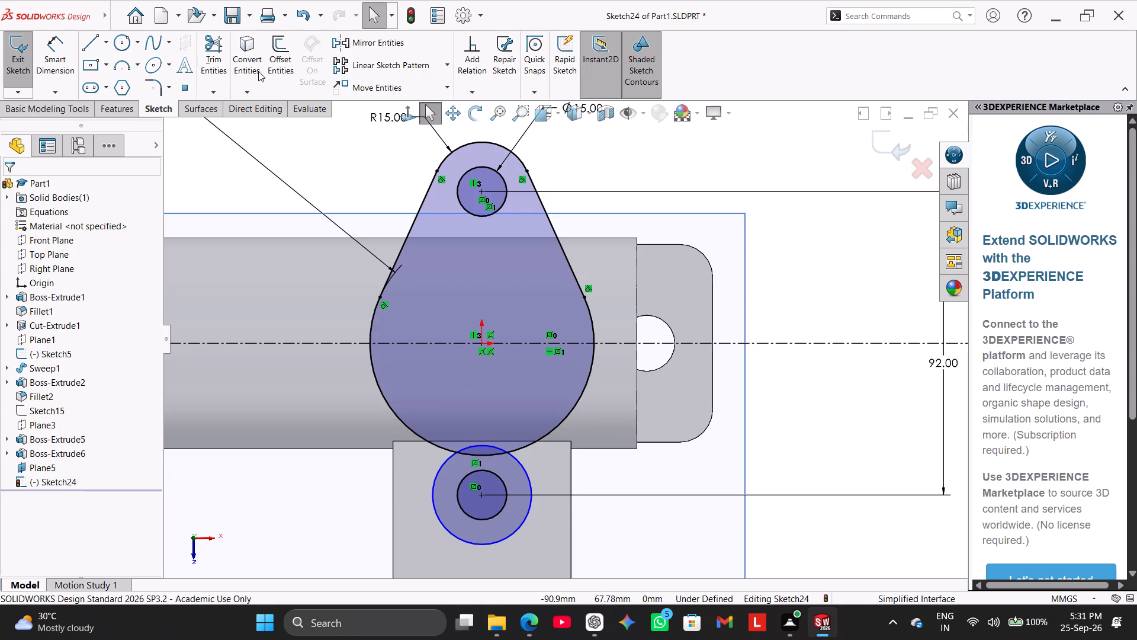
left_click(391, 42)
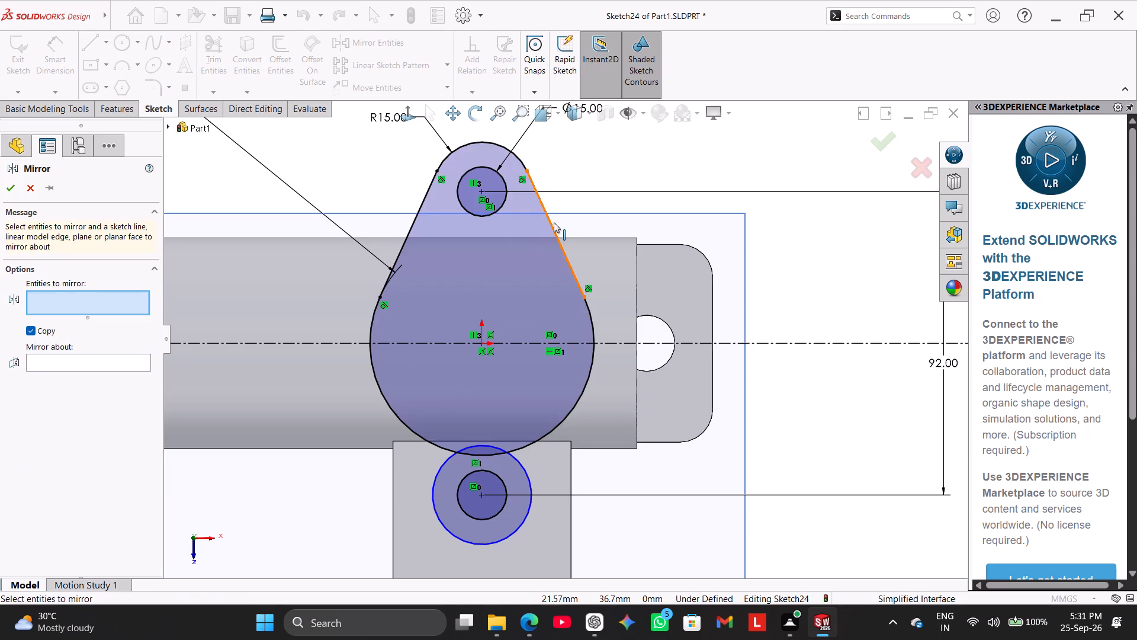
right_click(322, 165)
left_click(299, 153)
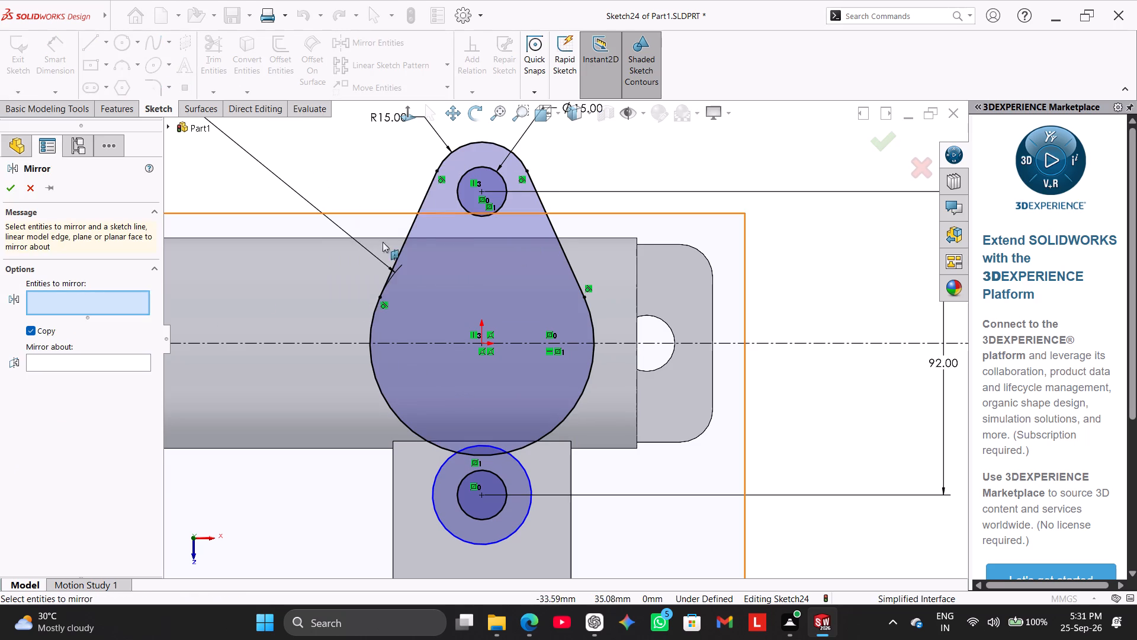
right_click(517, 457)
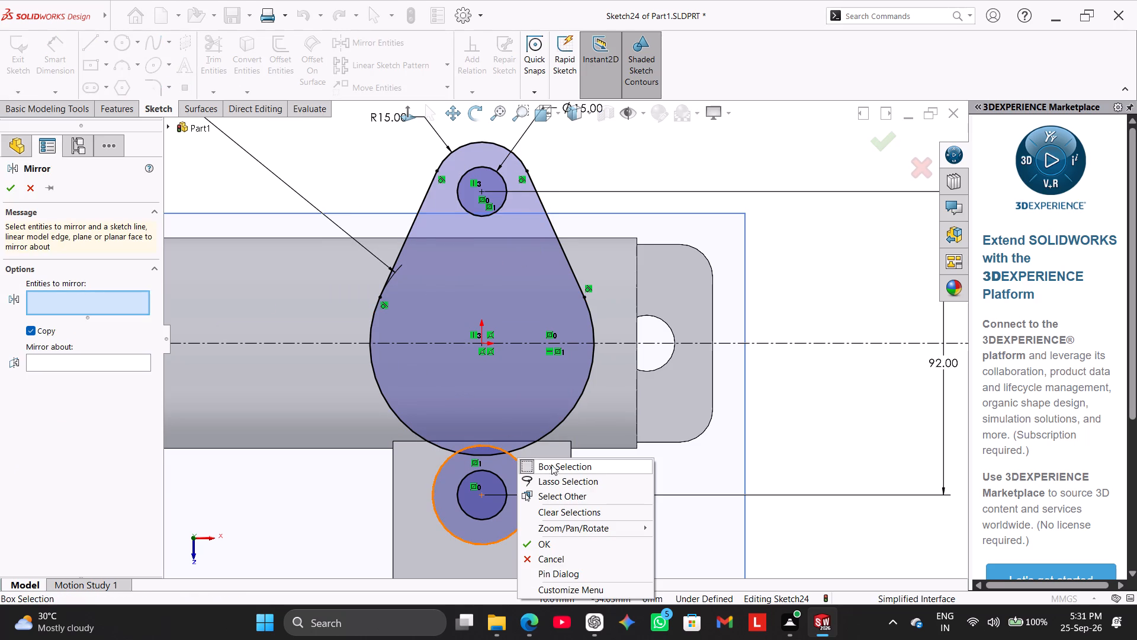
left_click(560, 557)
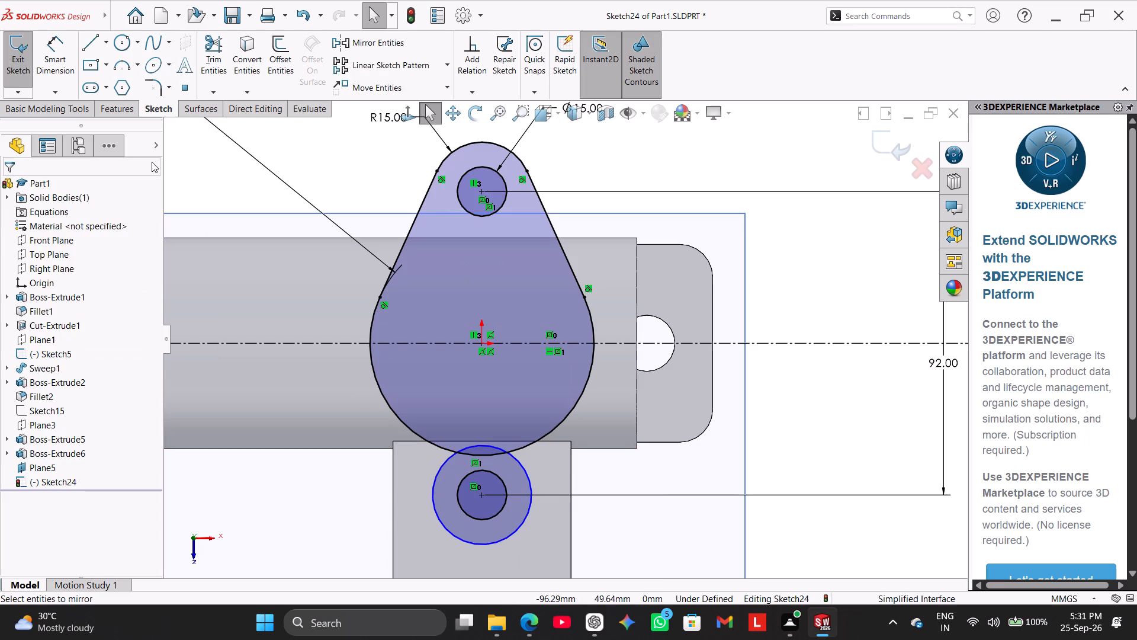
Delete the two concentric circles below the 68 mm circle.
left_click_drag(583, 549, 417, 470, "ctrl")
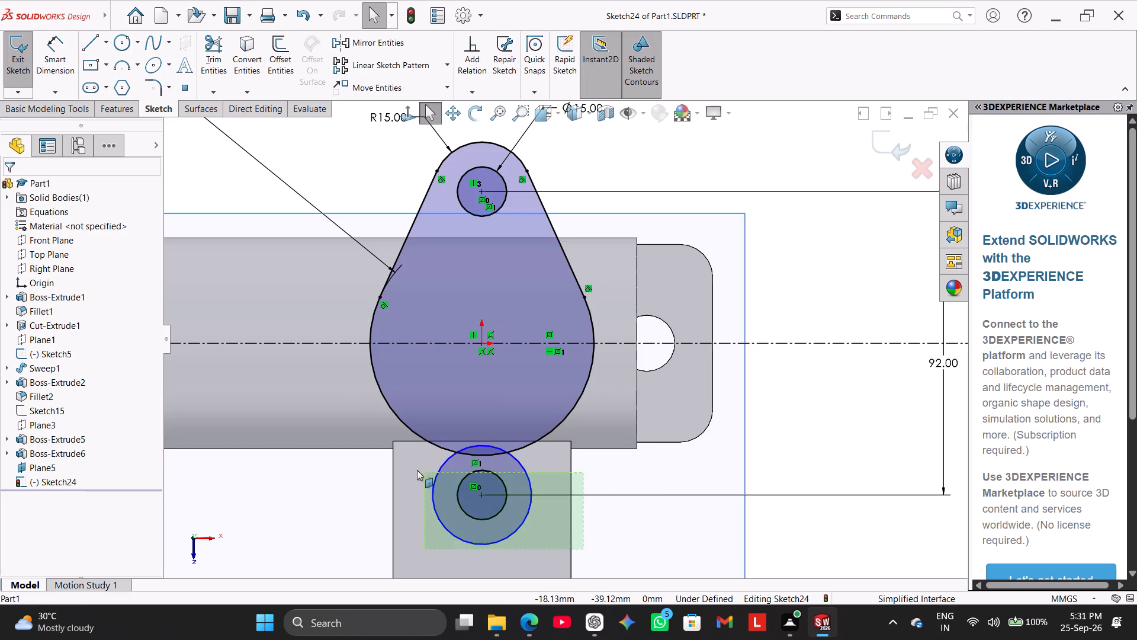
left_click_drag(417, 470, 397, 464, "ctrl")
right_click(697, 142)
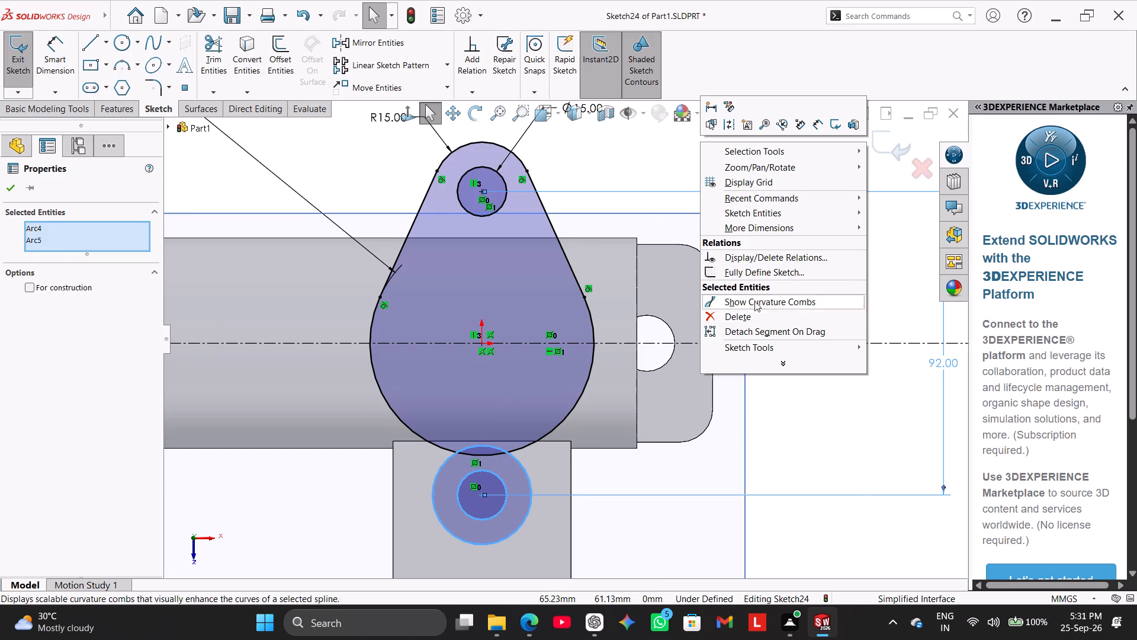
left_click(755, 318)
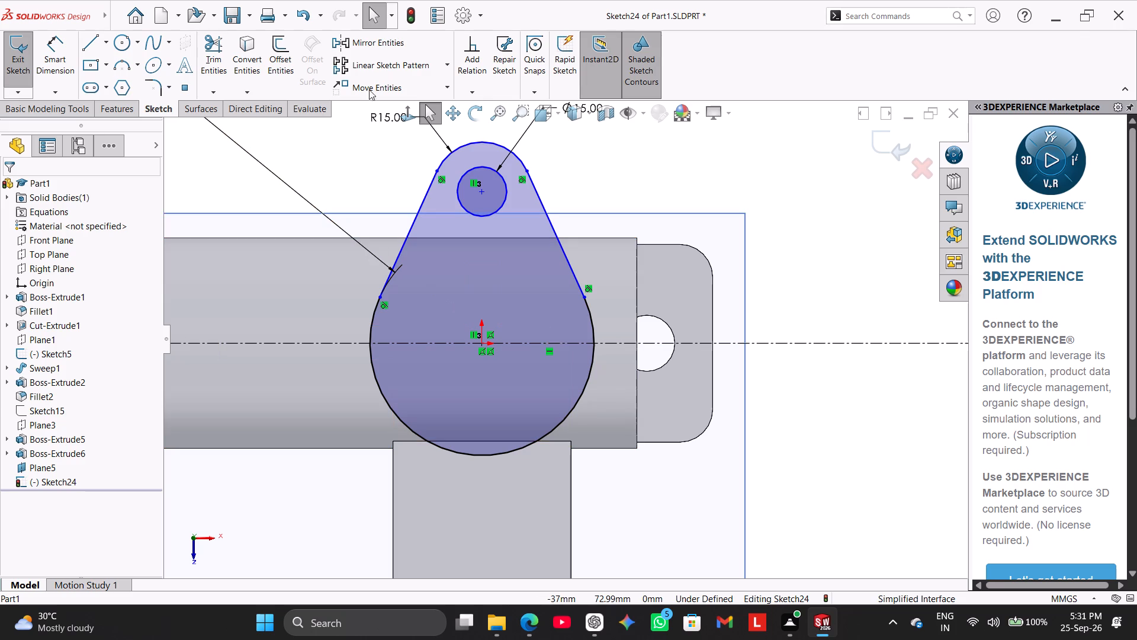
Mirror the upper ear's two slanted lines, outer arc and 15 mm hole circle about the horizontal centerline, keeping the originals.
left_click(374, 46)
left_click(416, 220, "ctrl")
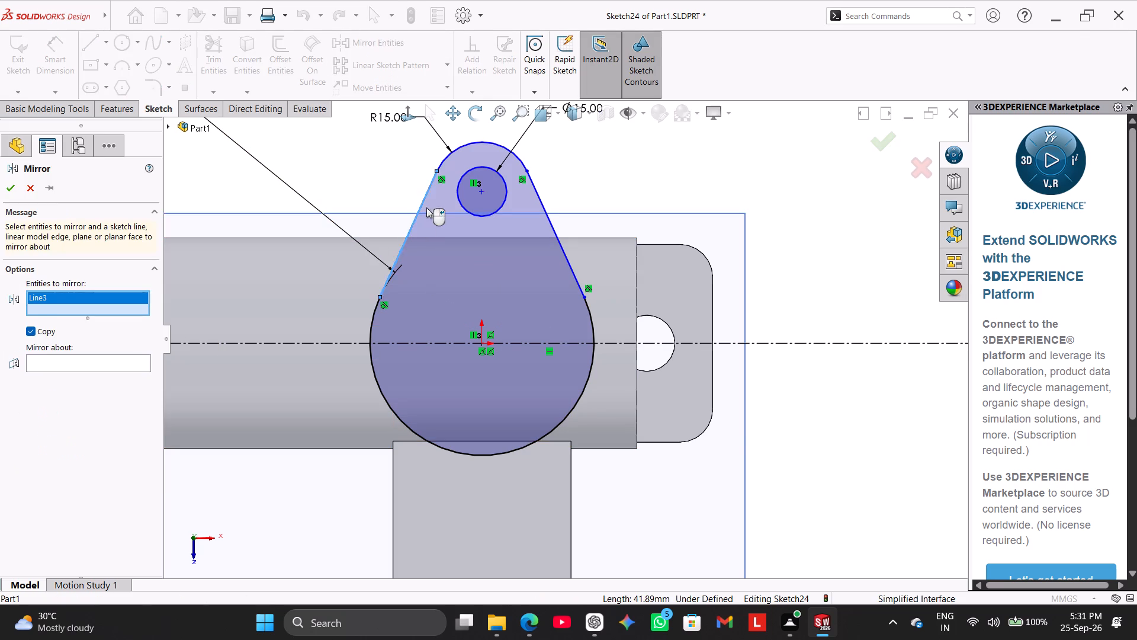
left_click(464, 148, "ctrl")
left_click(477, 169, "ctrl")
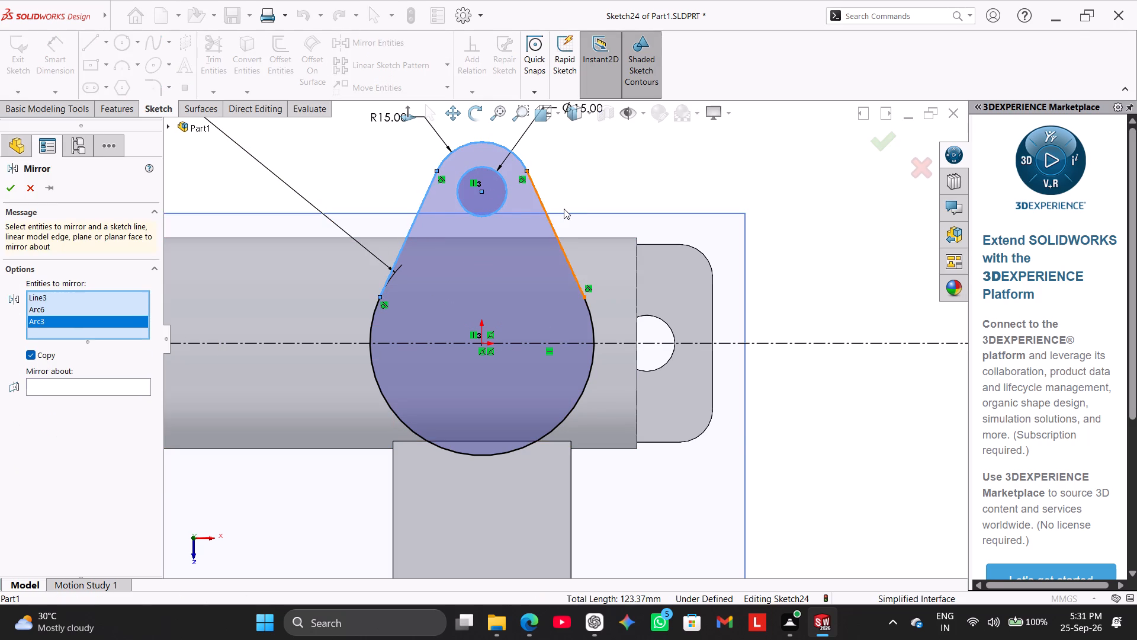
left_click(544, 209, "ctrl")
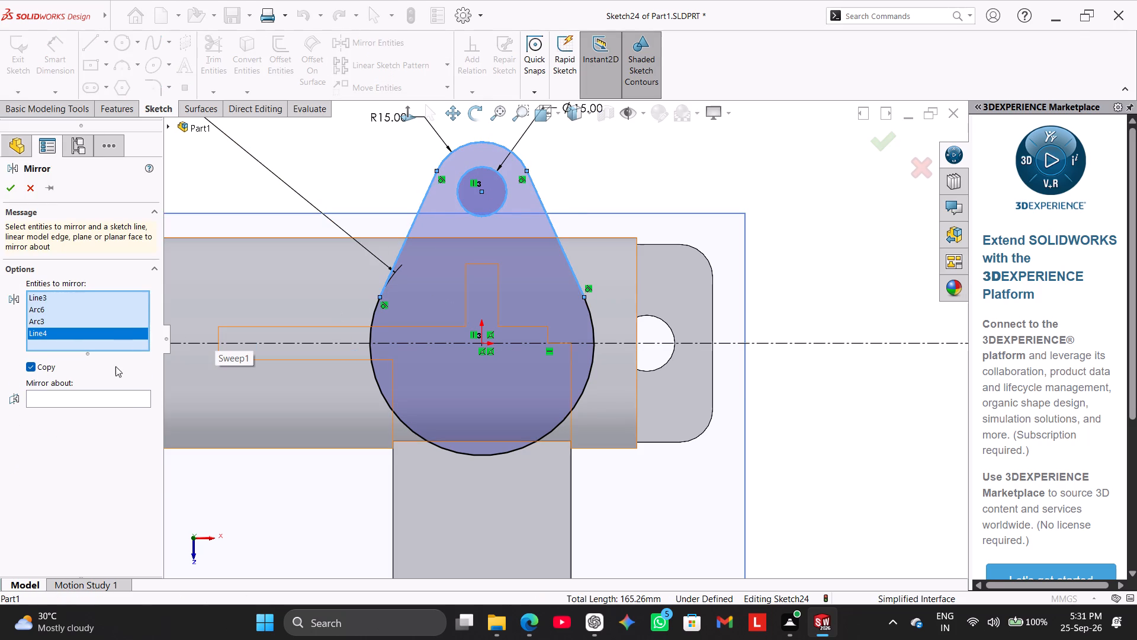
left_click(126, 398)
left_click(274, 343)
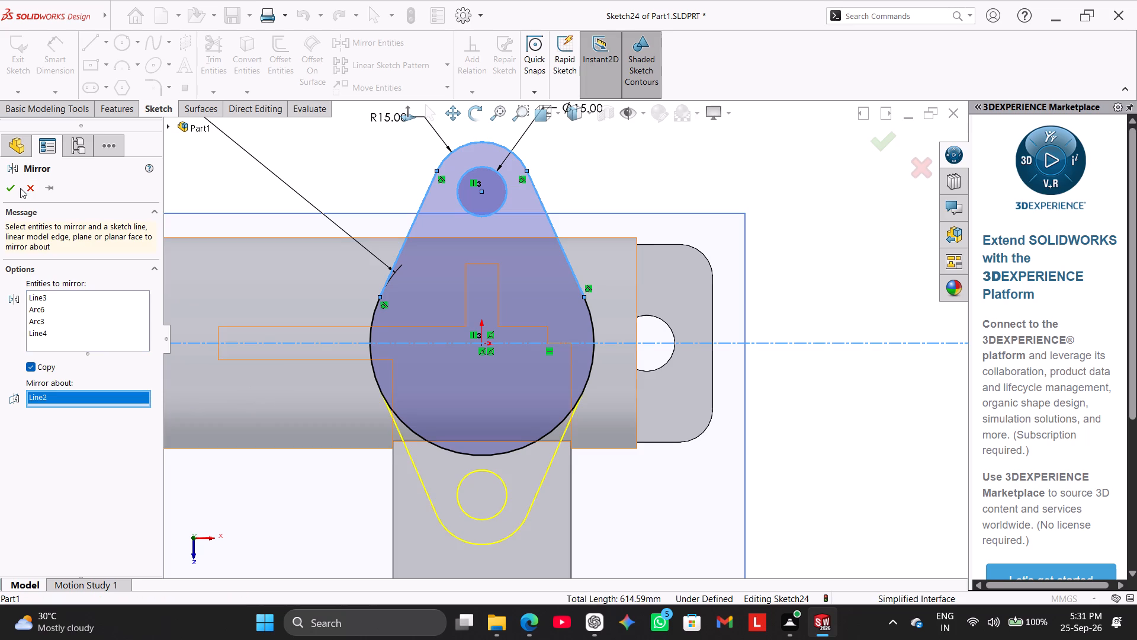
left_click(17, 187)
scroll(411, 436, "up", 2)
right_click(798, 411)
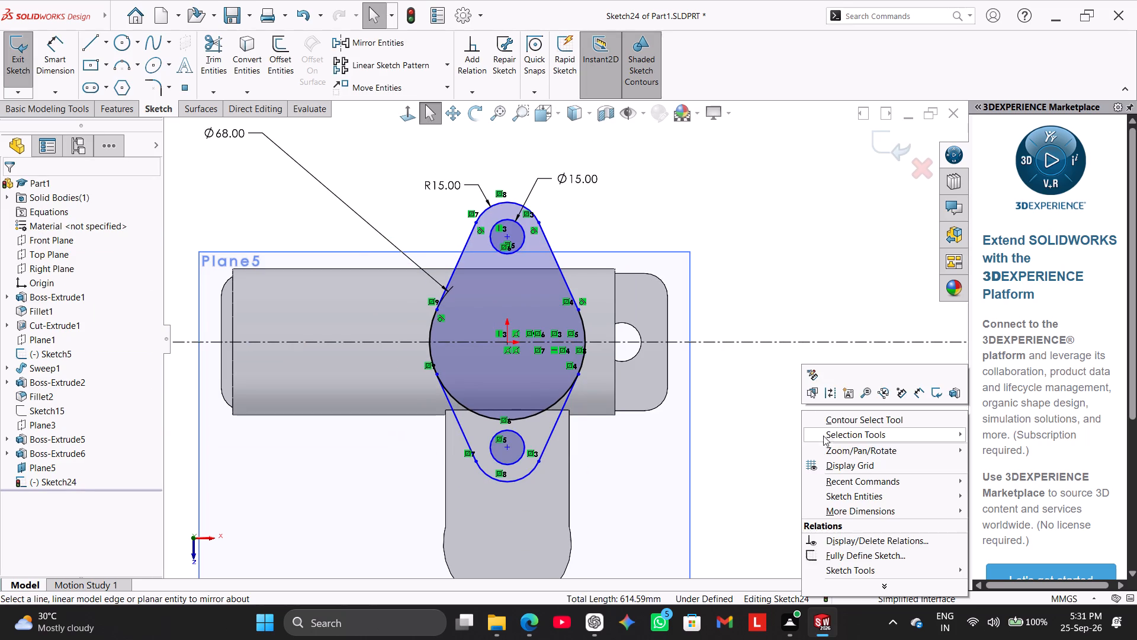
left_click(765, 437)
Trim away the 68 mm circle's lower arc between the two mirrored side lines.
left_click(223, 49)
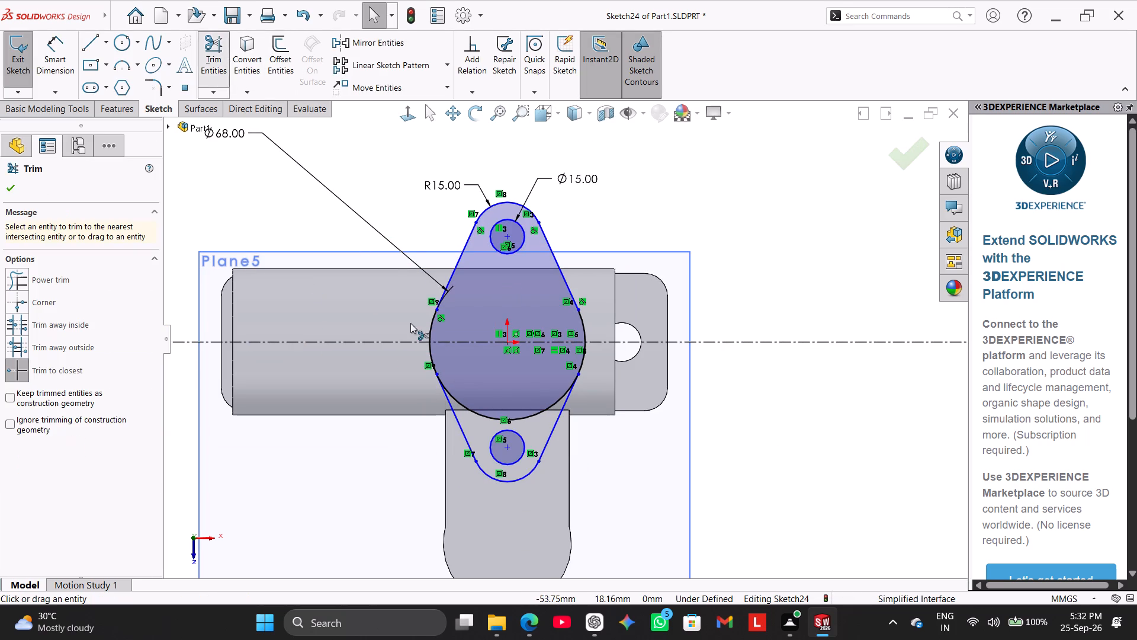
left_click(460, 404)
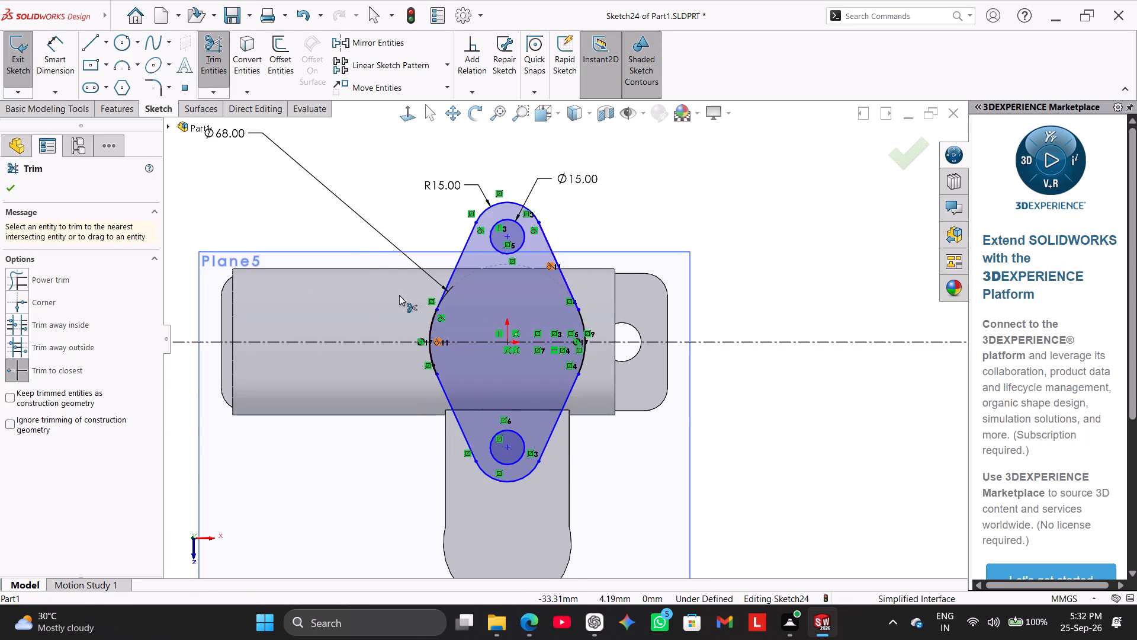
right_click(281, 187)
left_click(317, 220)
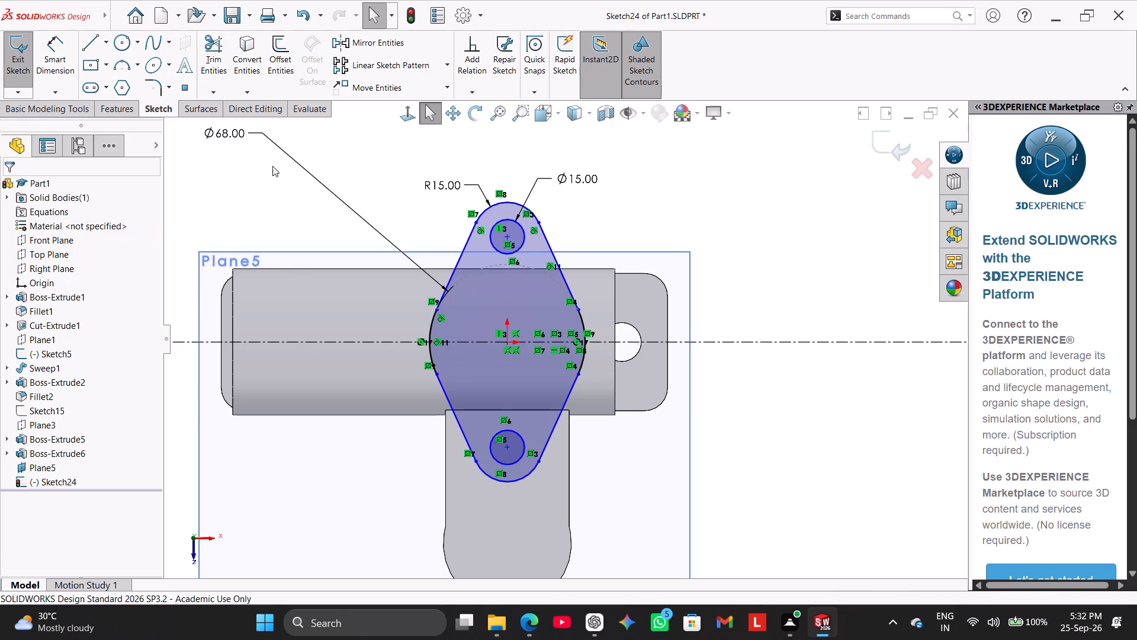
Dimension the vertical distance between the centres of the upper and lower 15 mm circles as 92 mm.
left_click(60, 55)
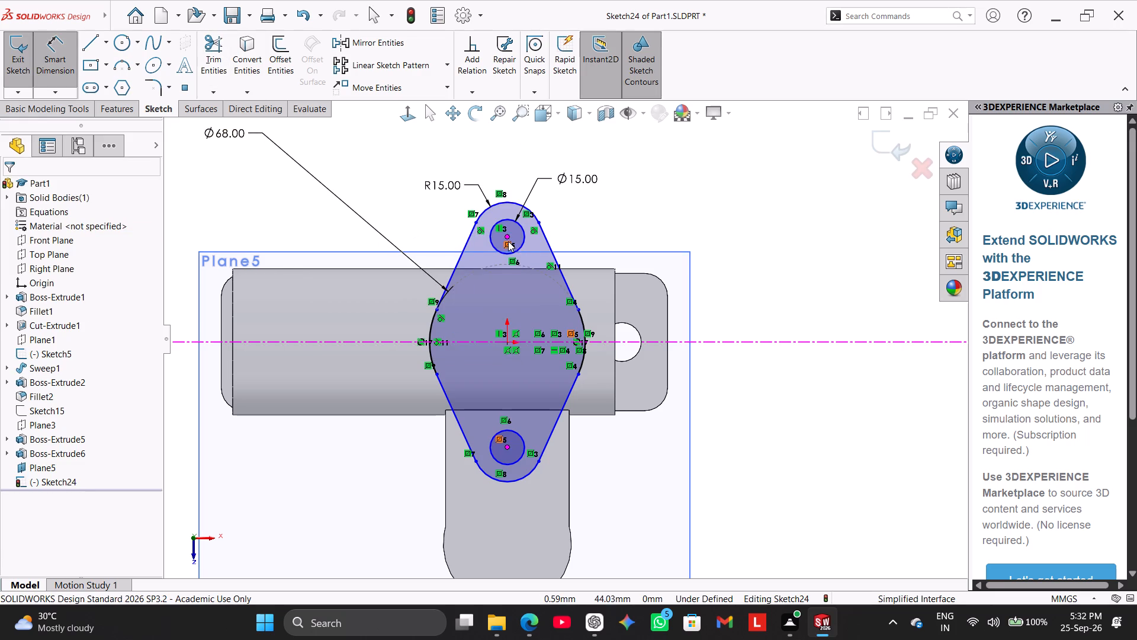
left_click(510, 236)
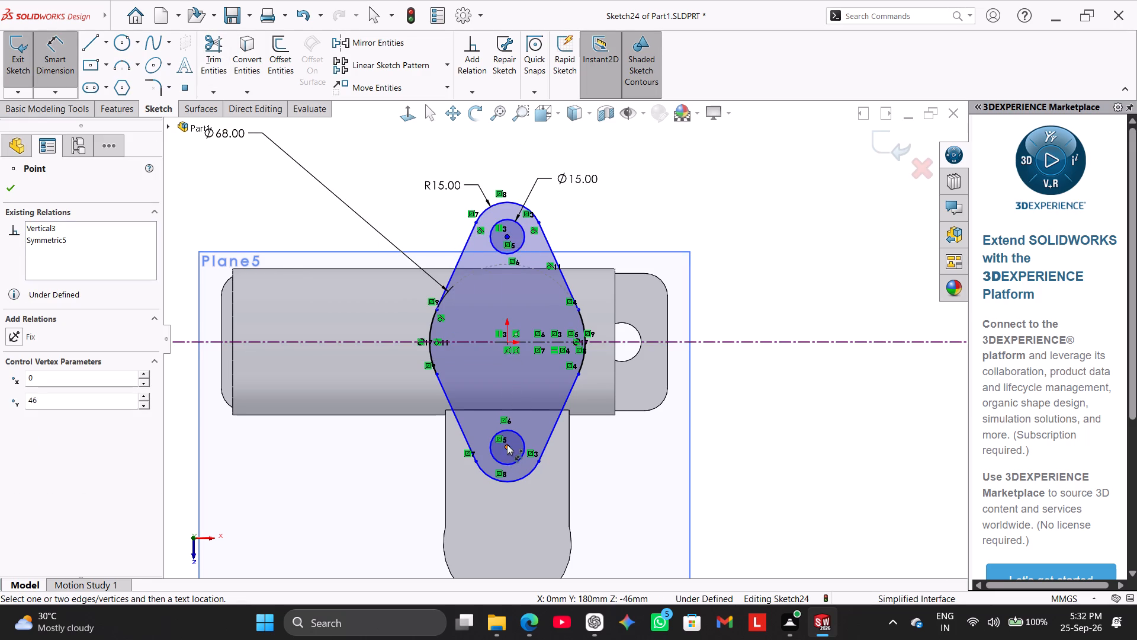
left_click(507, 444)
left_click(763, 348)
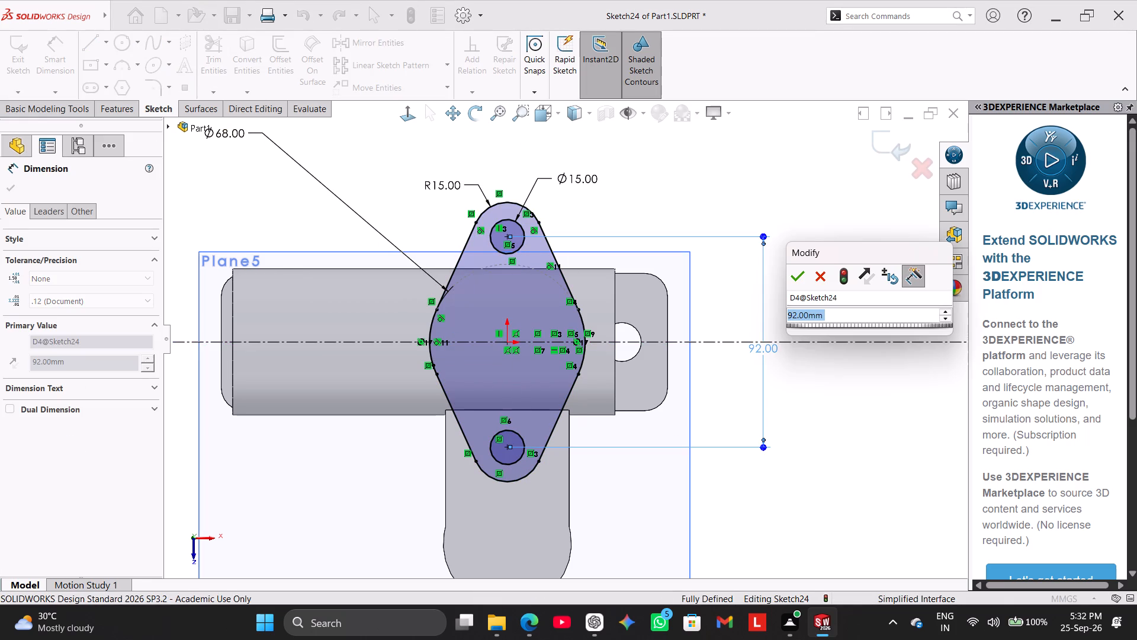
left_click(801, 276)
right_click(749, 187)
left_click(797, 227)
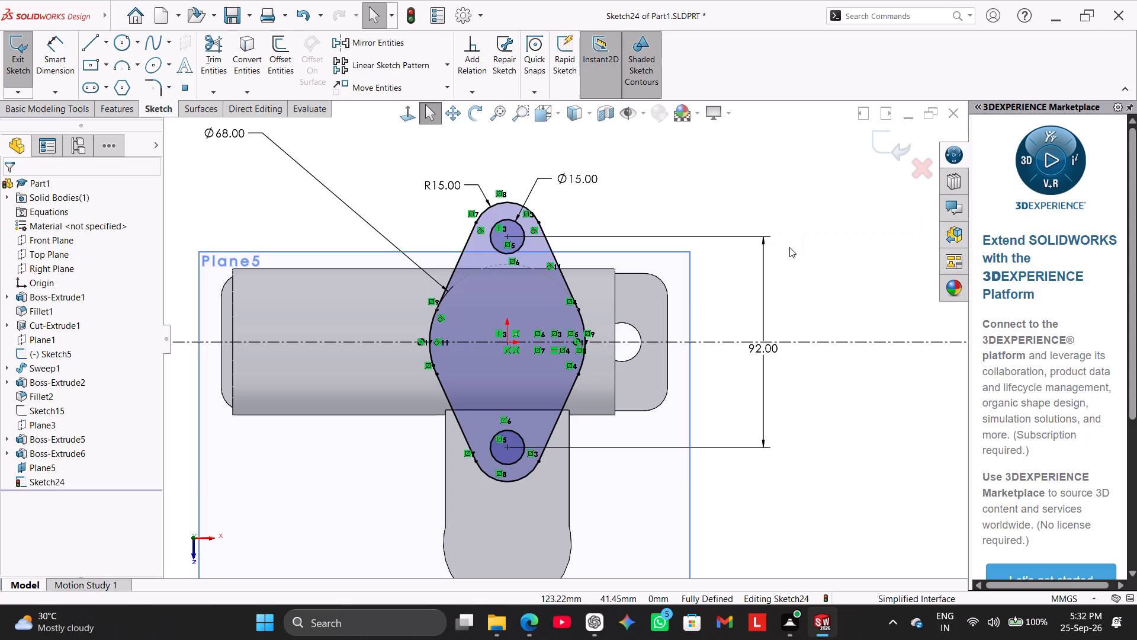
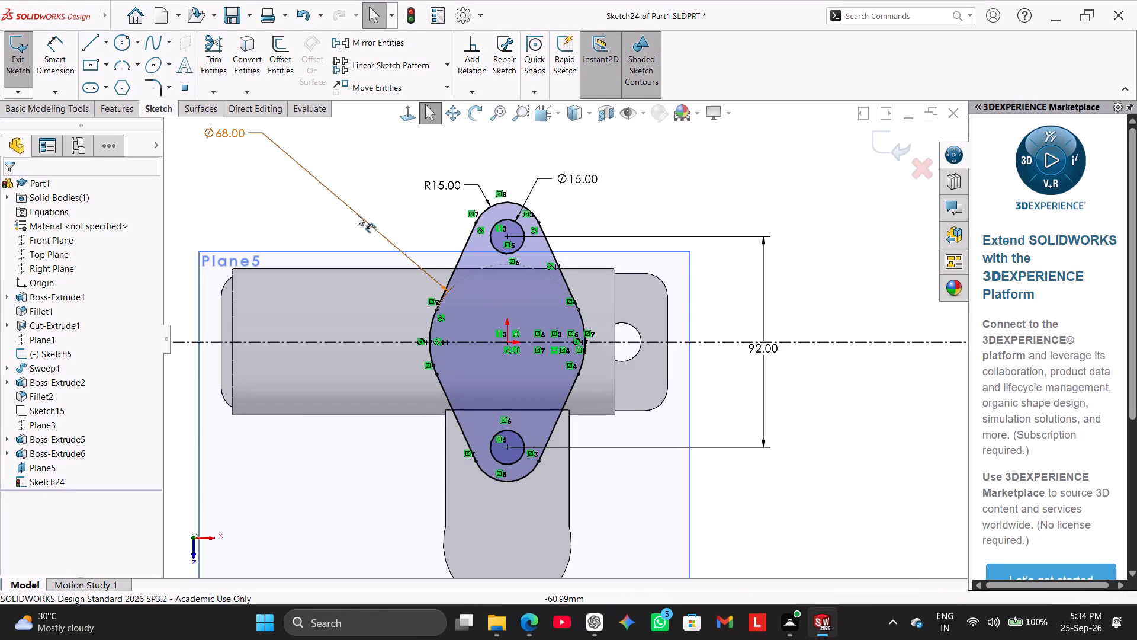
Sketch a circle centred on the origin inside the flange profile and dimension its diameter as 50 mm.
left_click(120, 42)
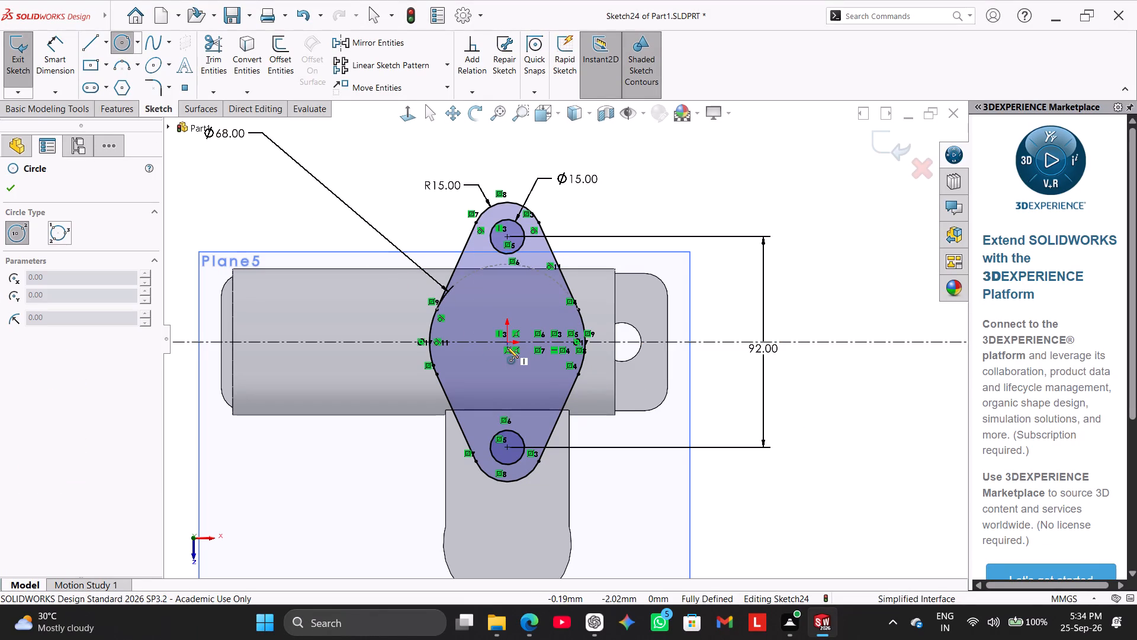
left_click(507, 343)
left_click(527, 382)
right_click(393, 172)
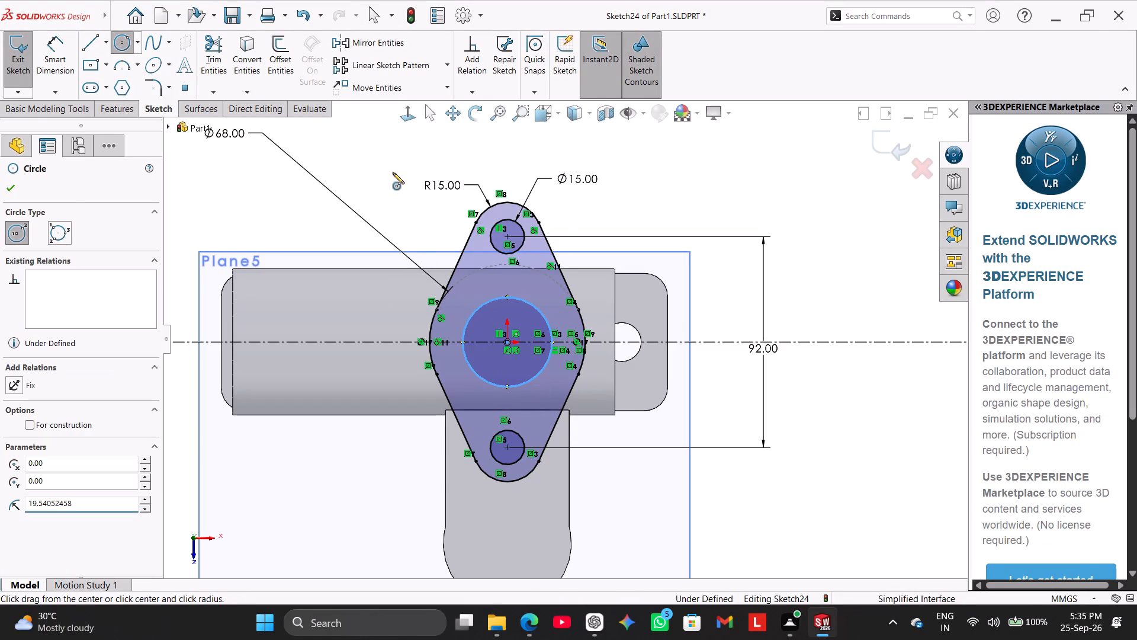
left_click(412, 180)
left_click(62, 55)
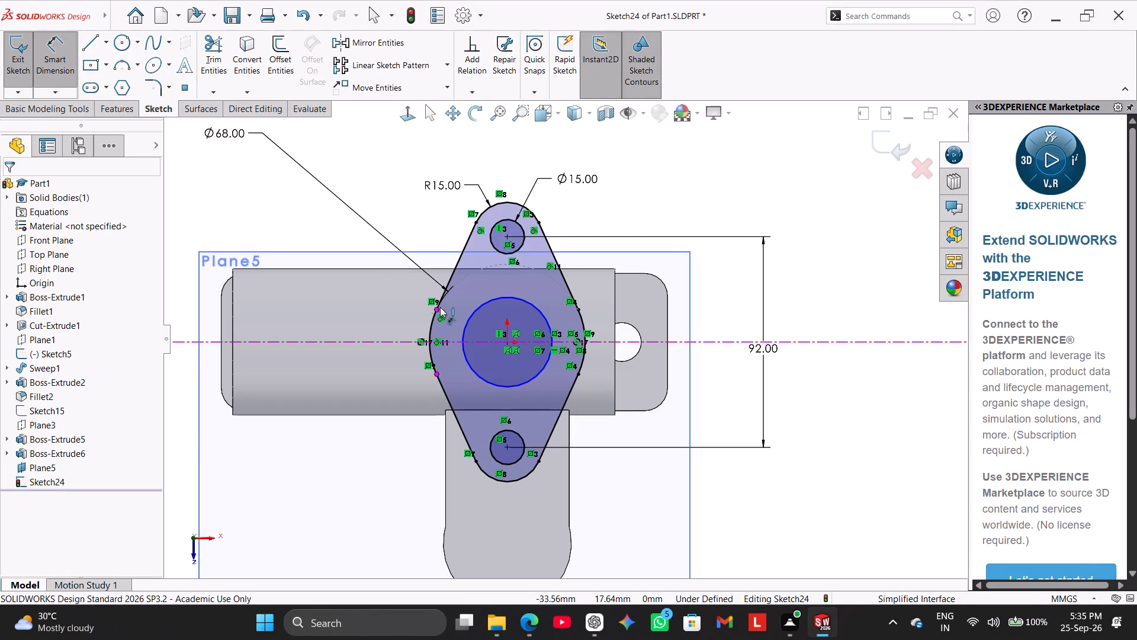
left_click(467, 318)
left_click(307, 215)
type("50")
key("Return")
right_click(203, 171)
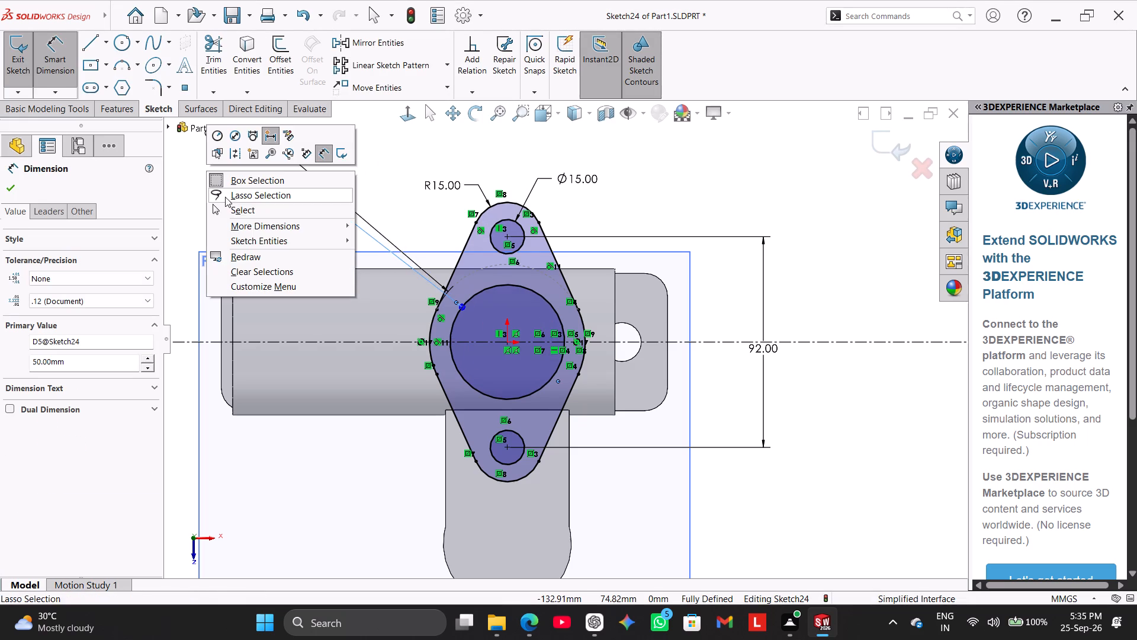
left_click(241, 209)
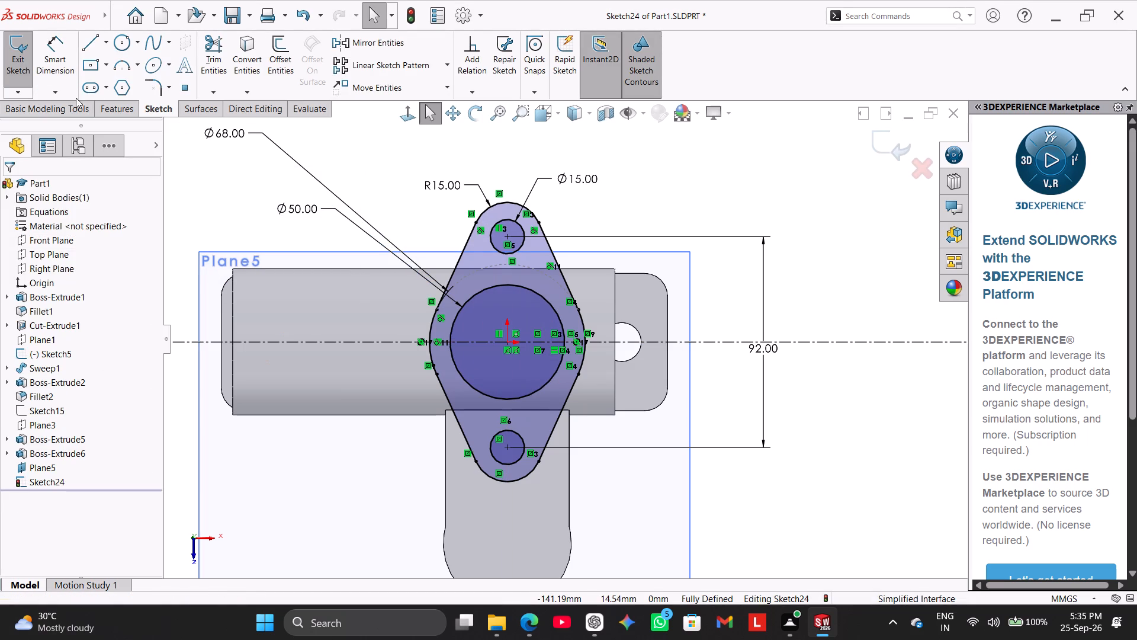
Extrude the flange sketch's three selected regions 16 mm in the reversed direction, toward the horizontal cylinder.
left_click(115, 103)
left_click(35, 65)
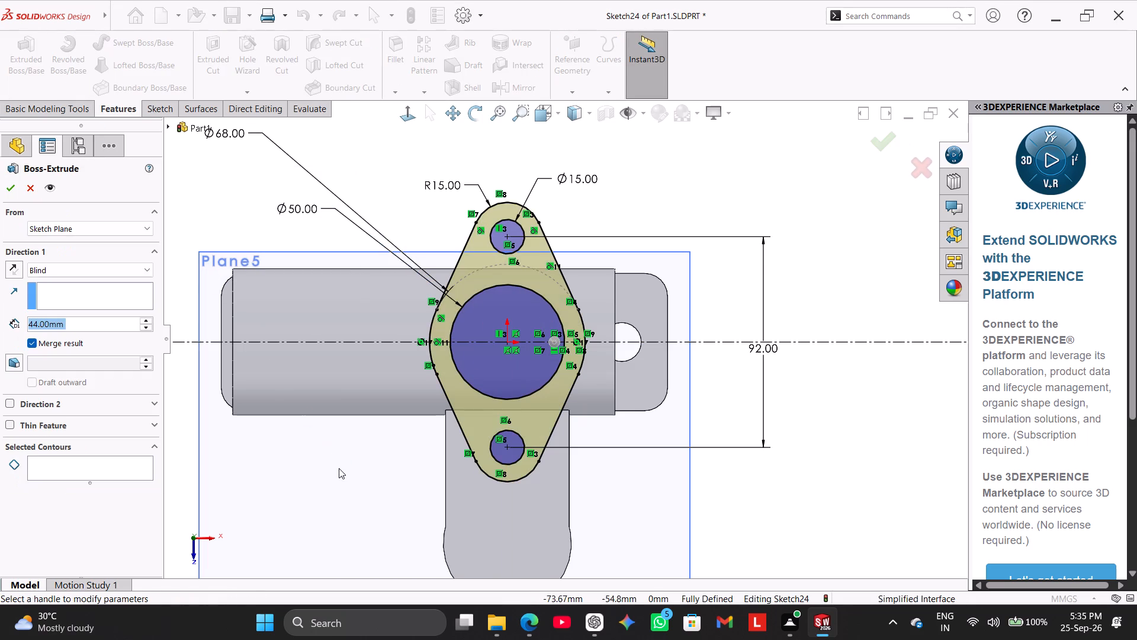
middle_click_drag(339, 451, 345, 347)
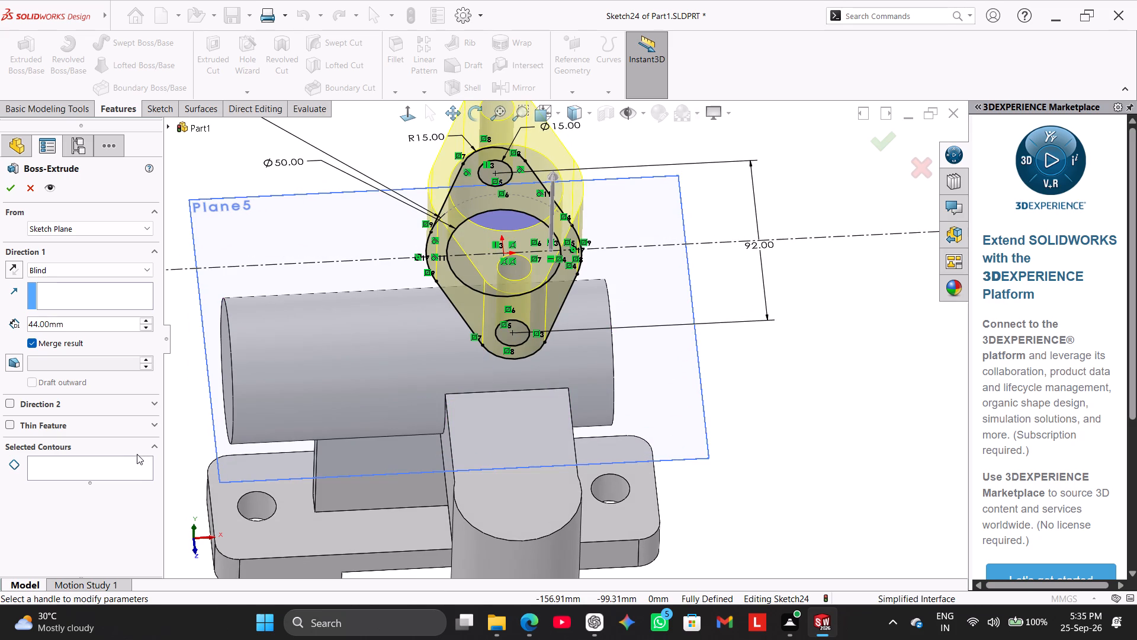
left_click(136, 456)
left_click(134, 458)
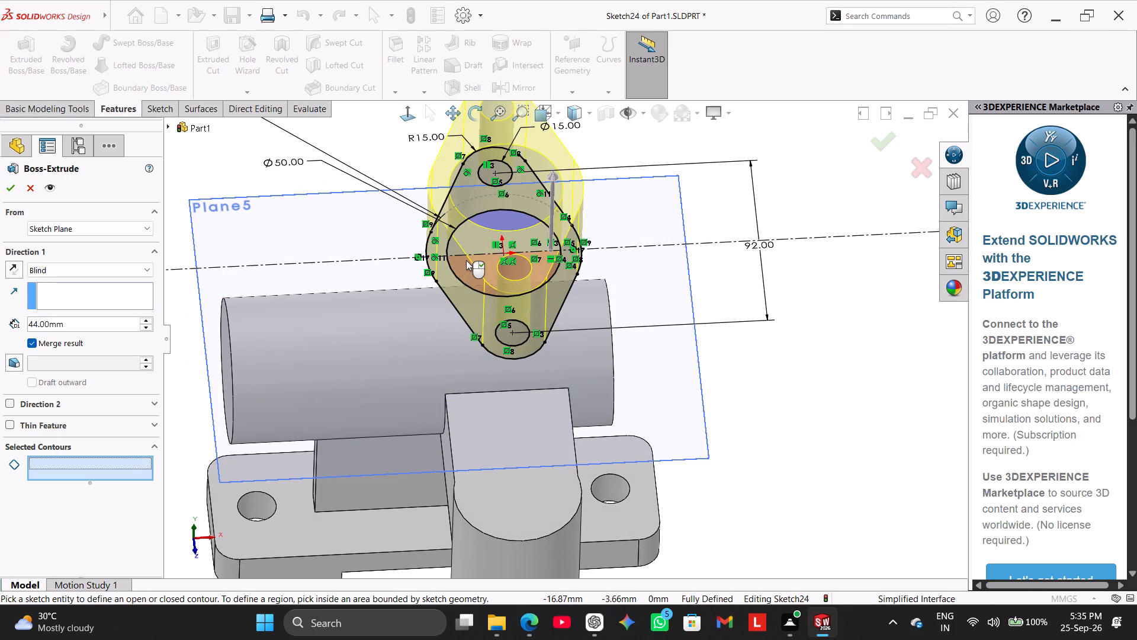
left_click(466, 263)
left_click(470, 297)
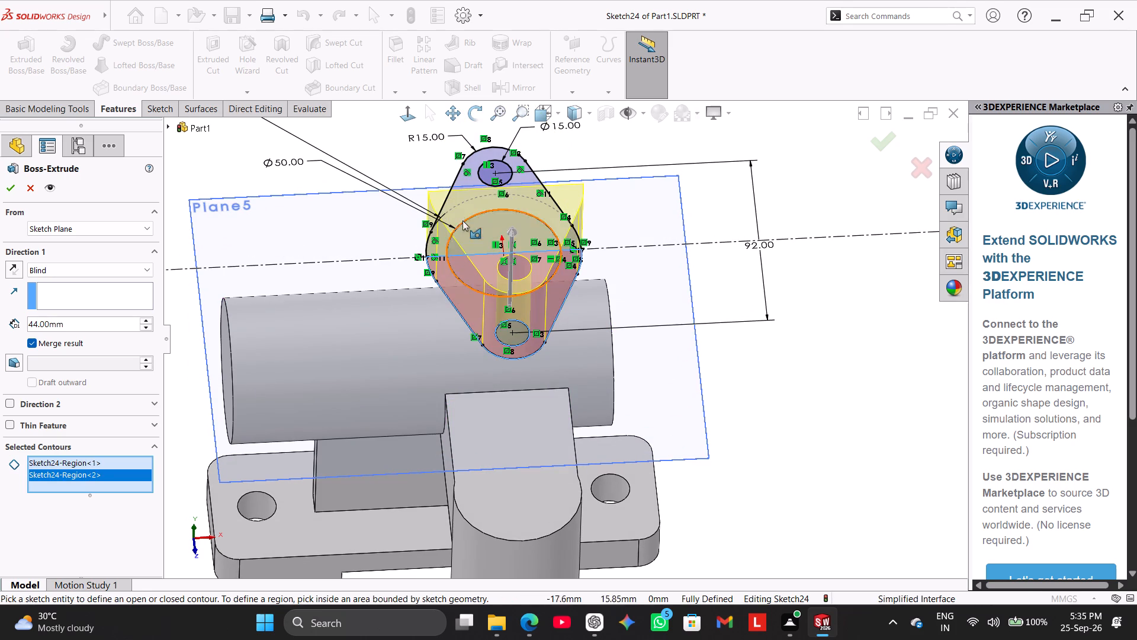
left_click(459, 181)
middle_click_drag(762, 369, 688, 314)
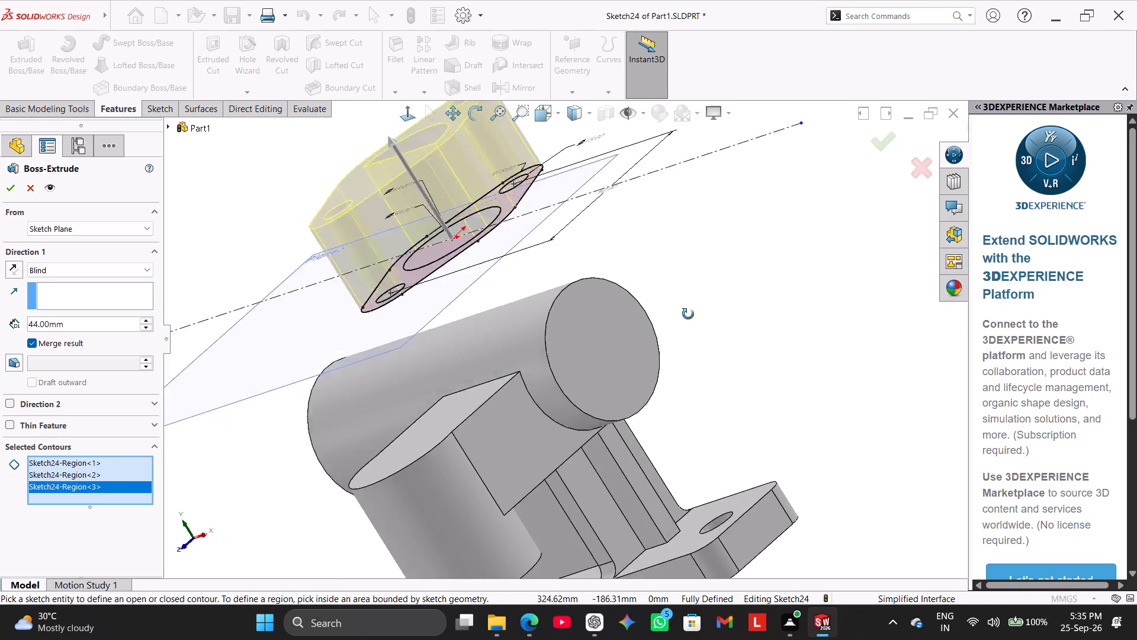
middle_click_drag(688, 314, 673, 300)
left_click(18, 269)
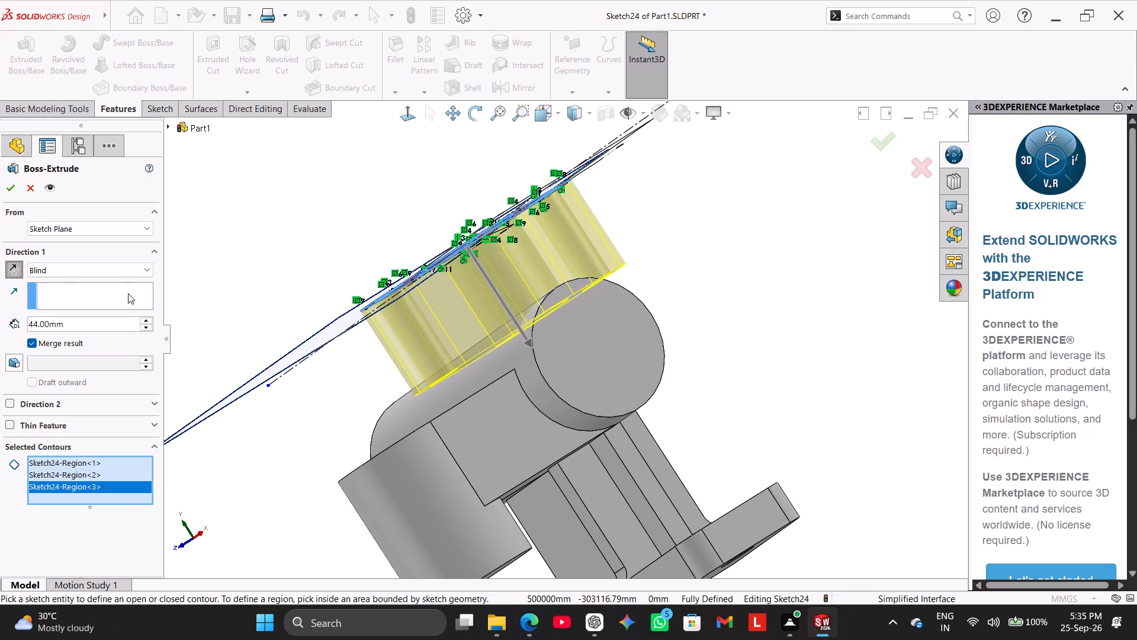
double_click(82, 321)
double_click(91, 323)
type("16")
key("Return")
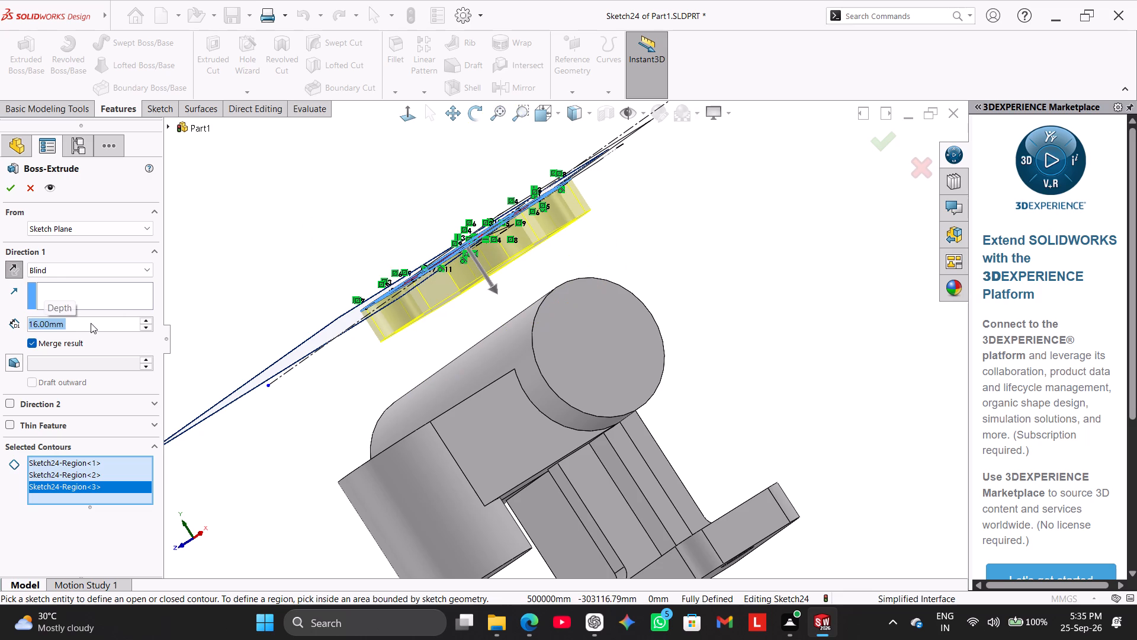
left_click(6, 188)
left_click(214, 222)
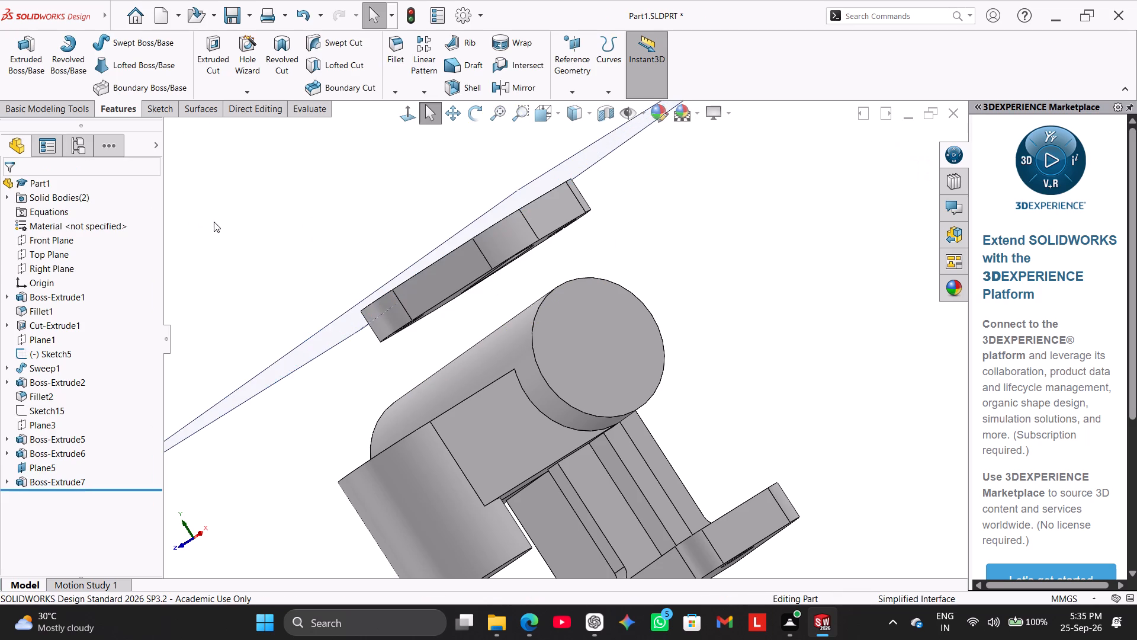
Edit the flange extrusion and clear its selected contours so the 50 mm centre circle is left open.
middle_click_drag(284, 231, 327, 284)
scroll(327, 284, "up", 2)
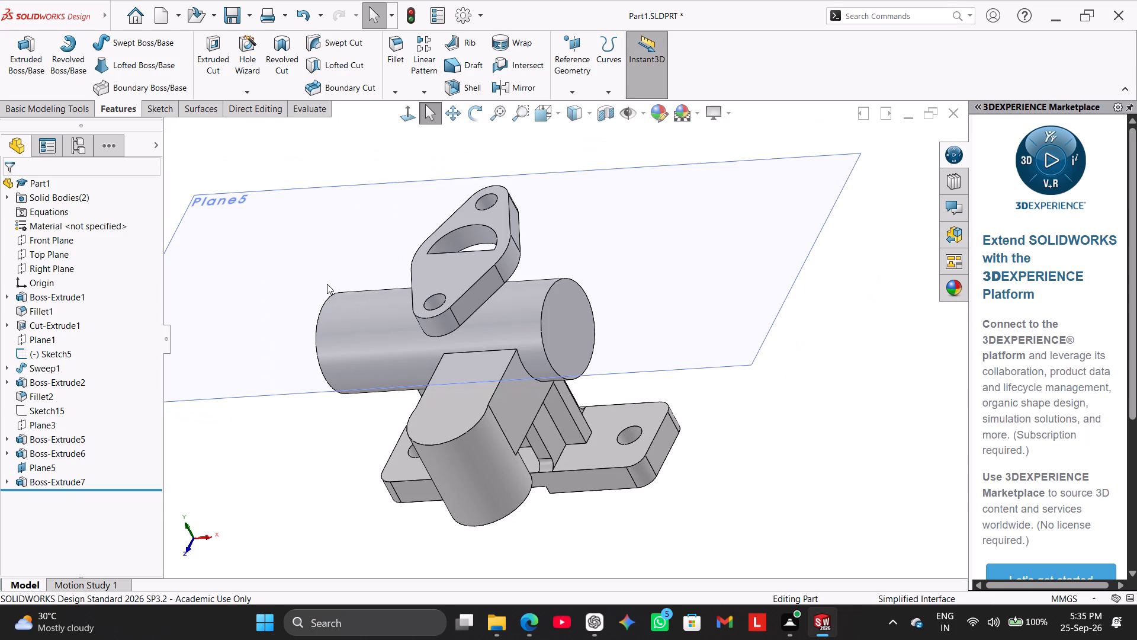
right_click(63, 481)
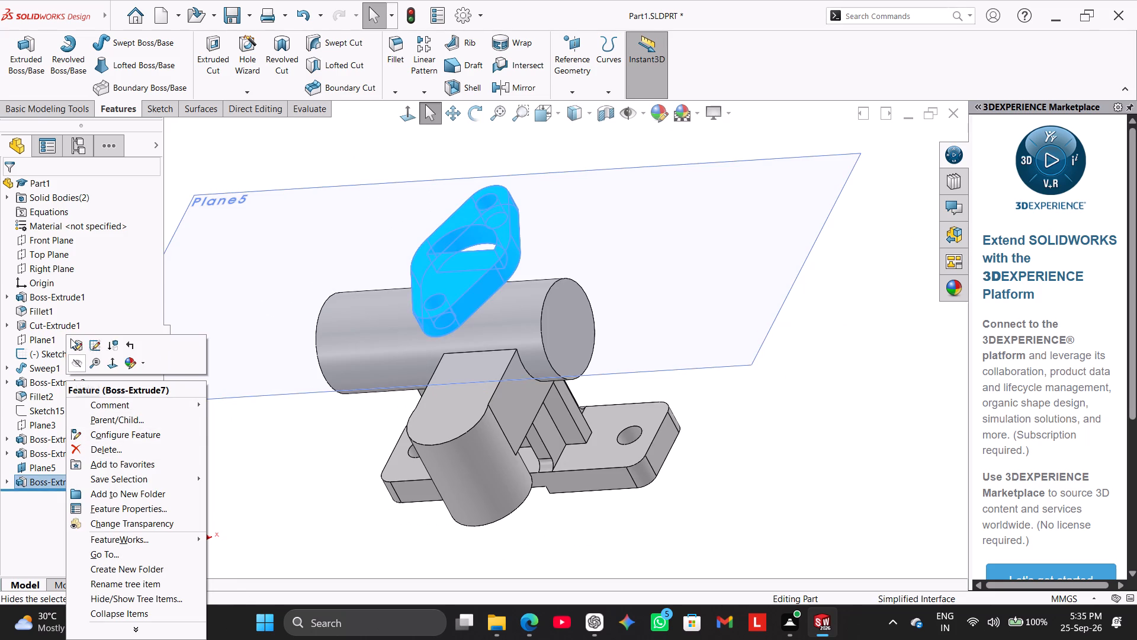
left_click(70, 338)
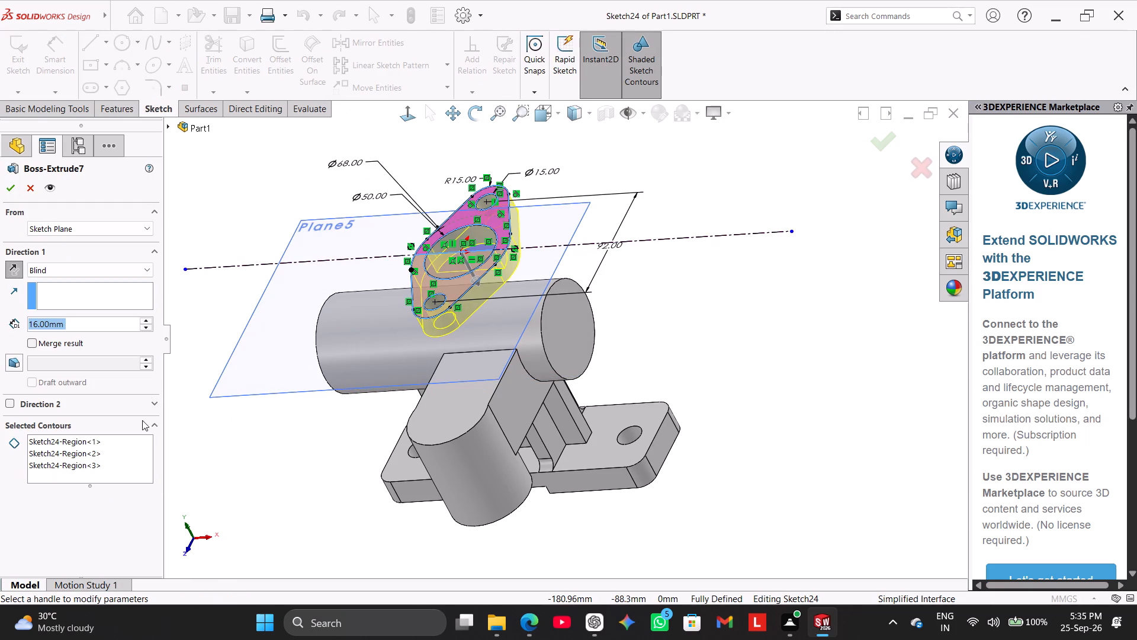
right_click(126, 446)
left_click(149, 452)
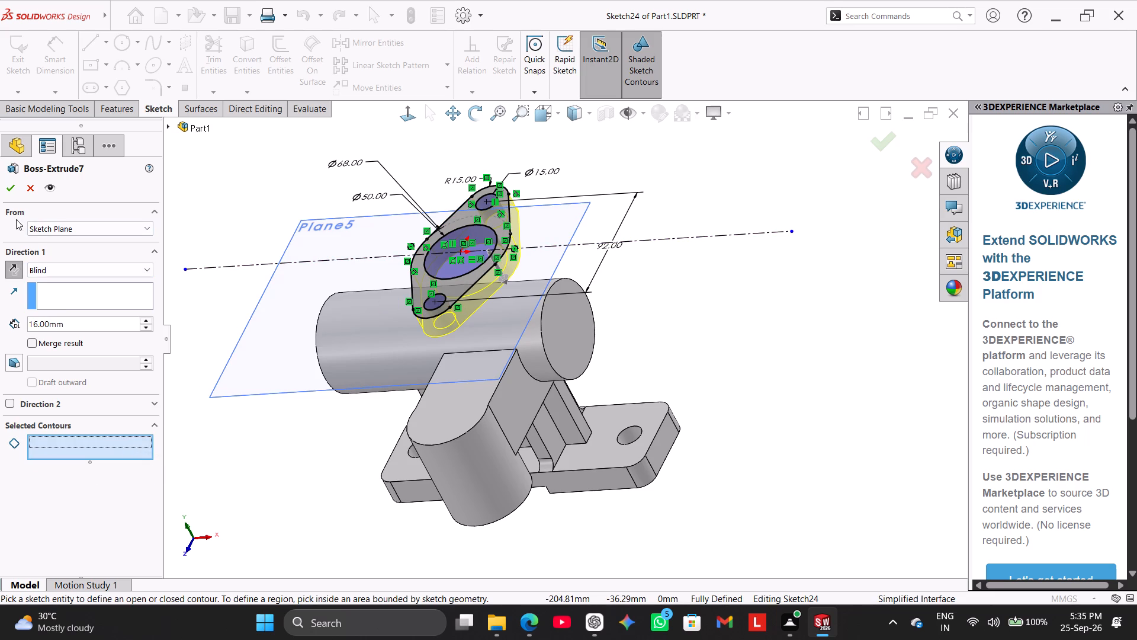
left_click(10, 185)
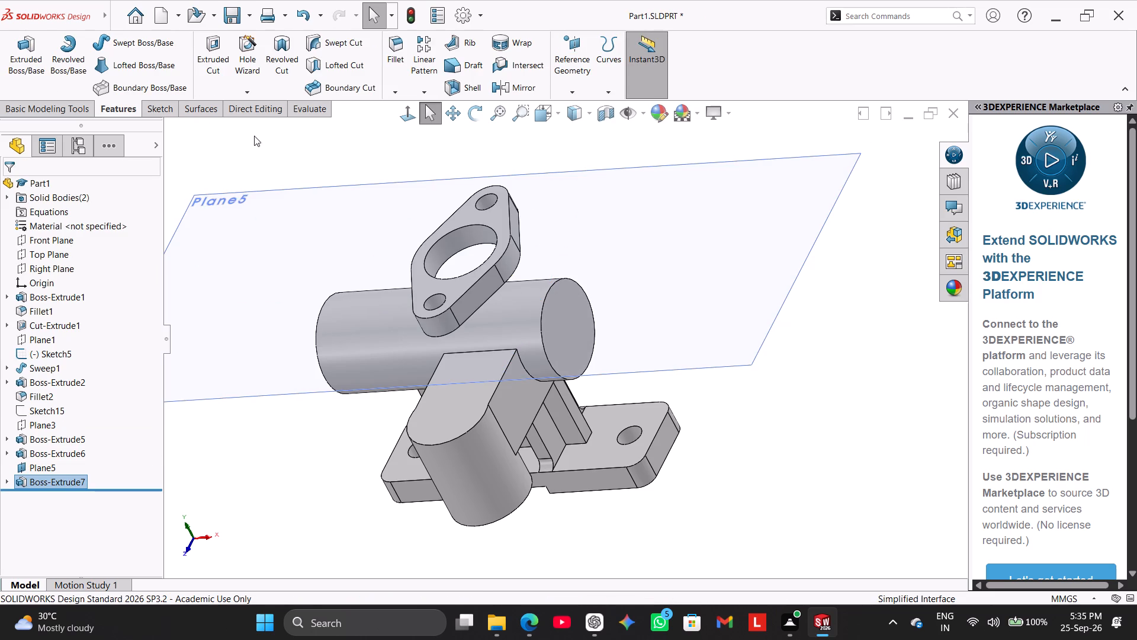
Extrude only the 50 mm circle of the flange sketch in the reversed direction Up To Next, joining the flange to the horizontal cylinder.
left_click(21, 72)
left_click(171, 129)
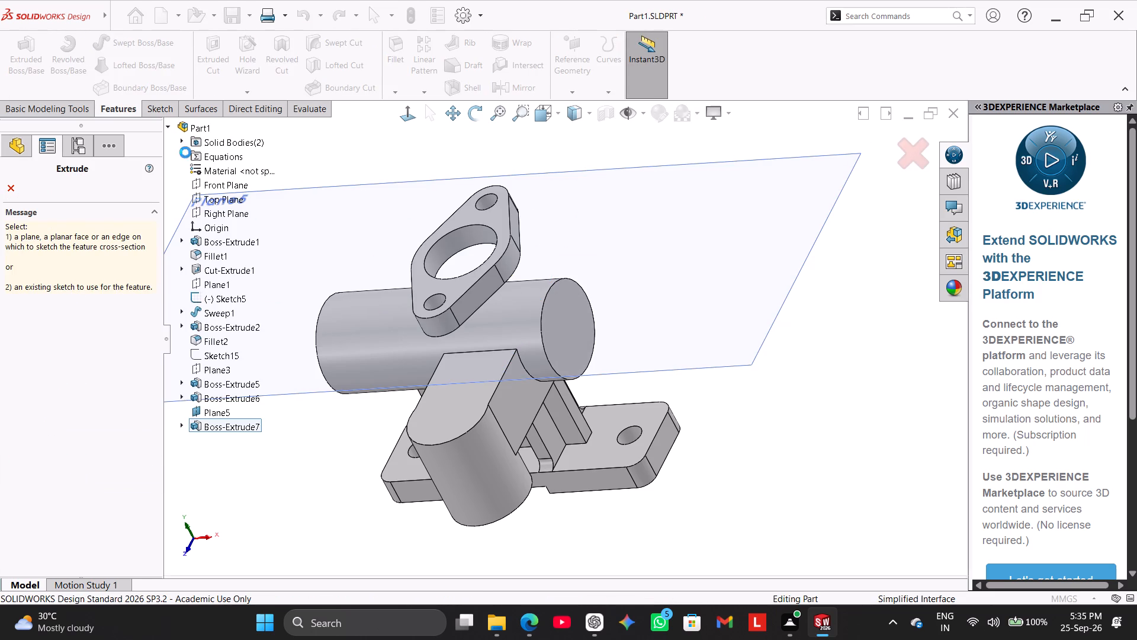
left_click(185, 422)
left_click(214, 434)
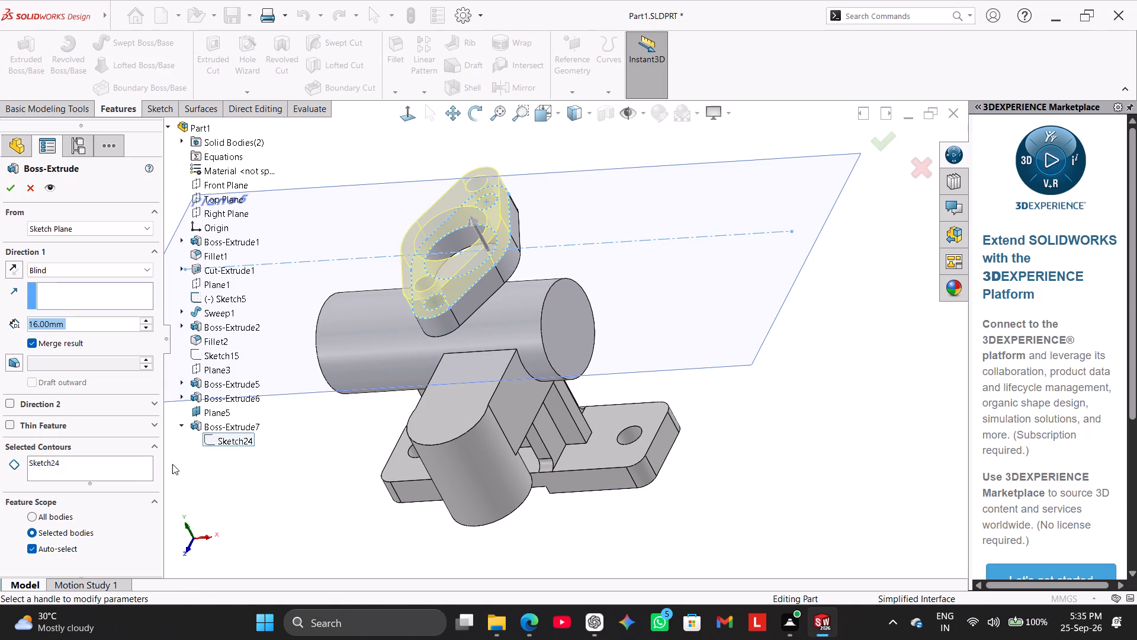
right_click(138, 465)
left_click(171, 470)
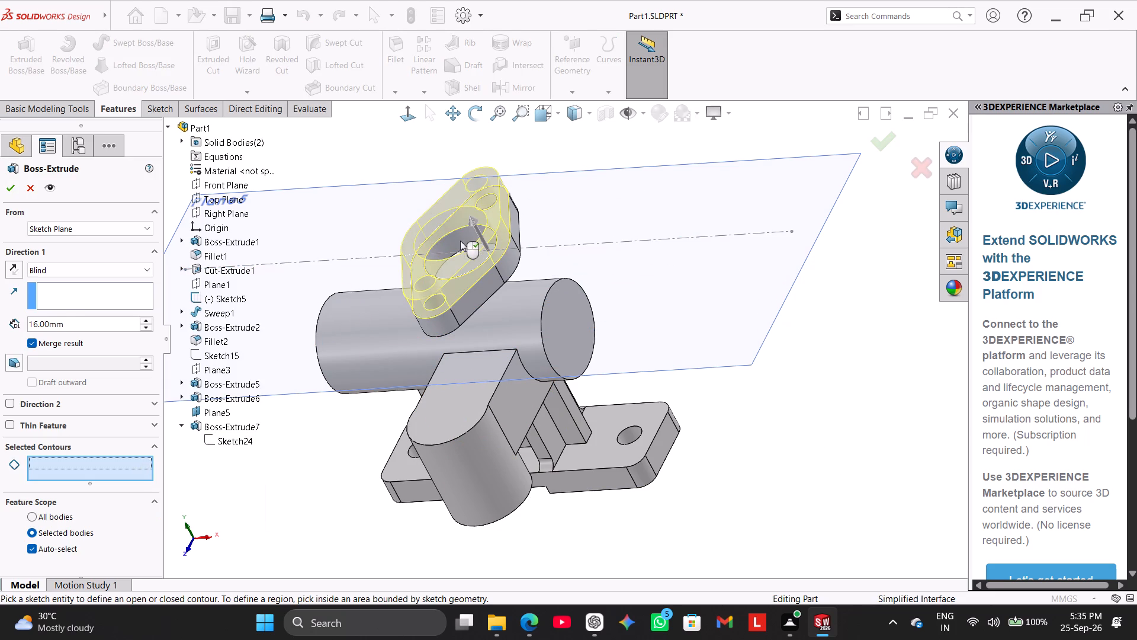
middle_click_drag(384, 185, 410, 203)
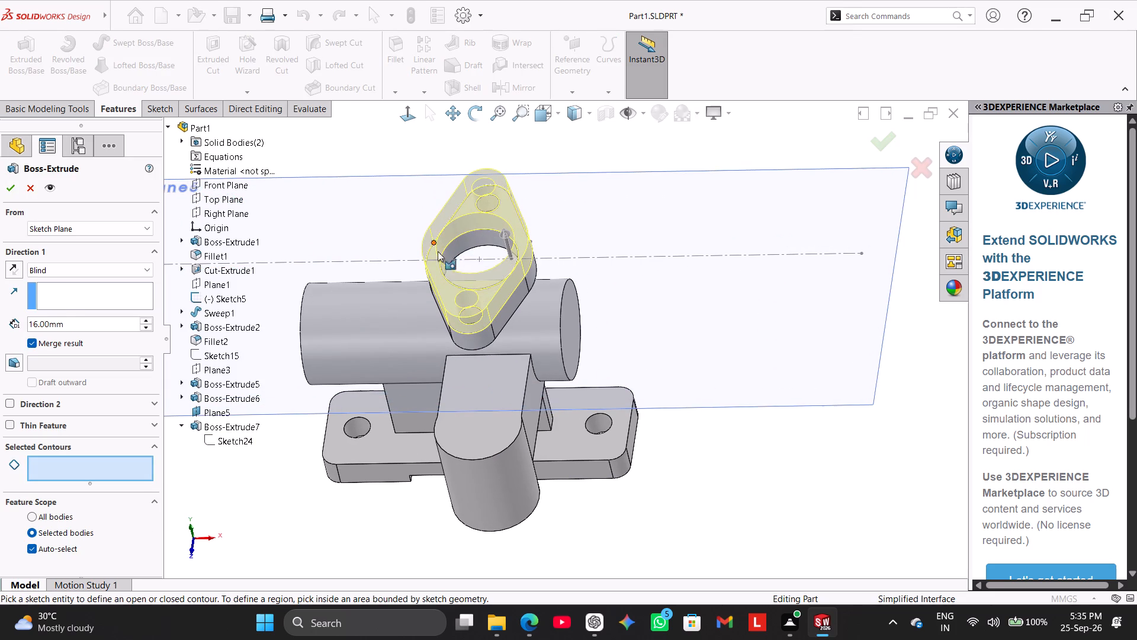
left_click(470, 289)
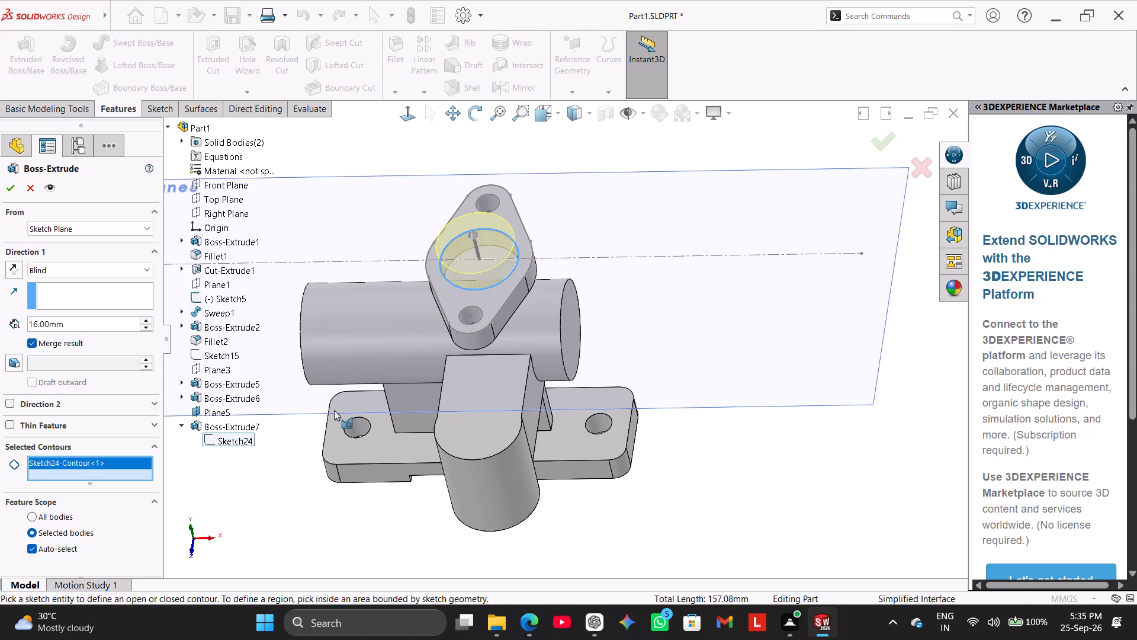
middle_click_drag(253, 465, 216, 378)
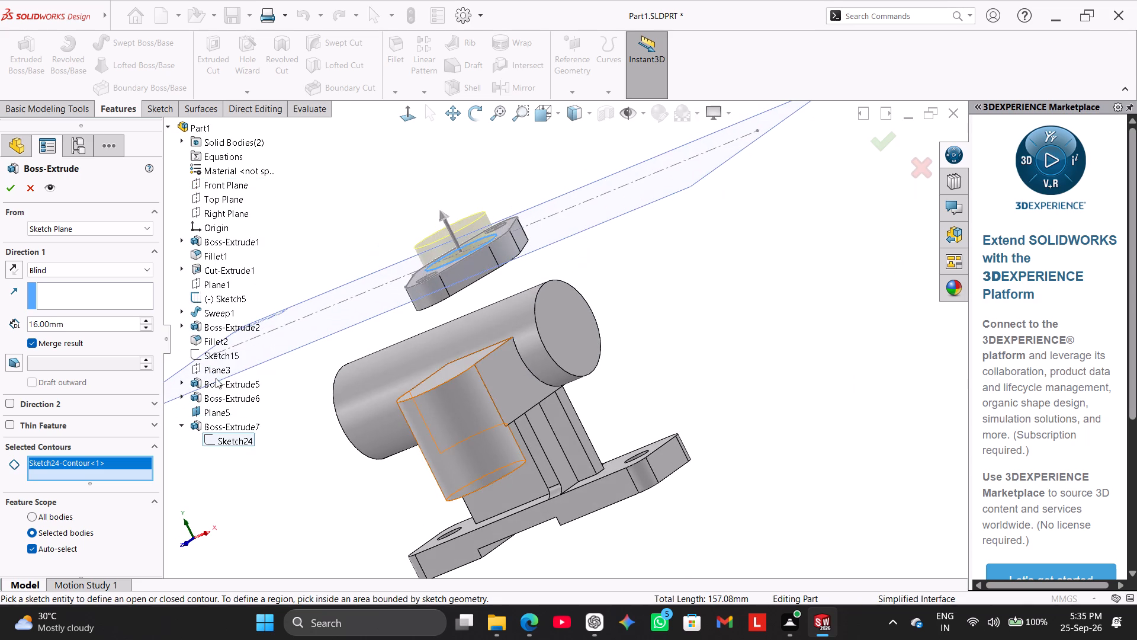
middle_click_drag(259, 366, 256, 334)
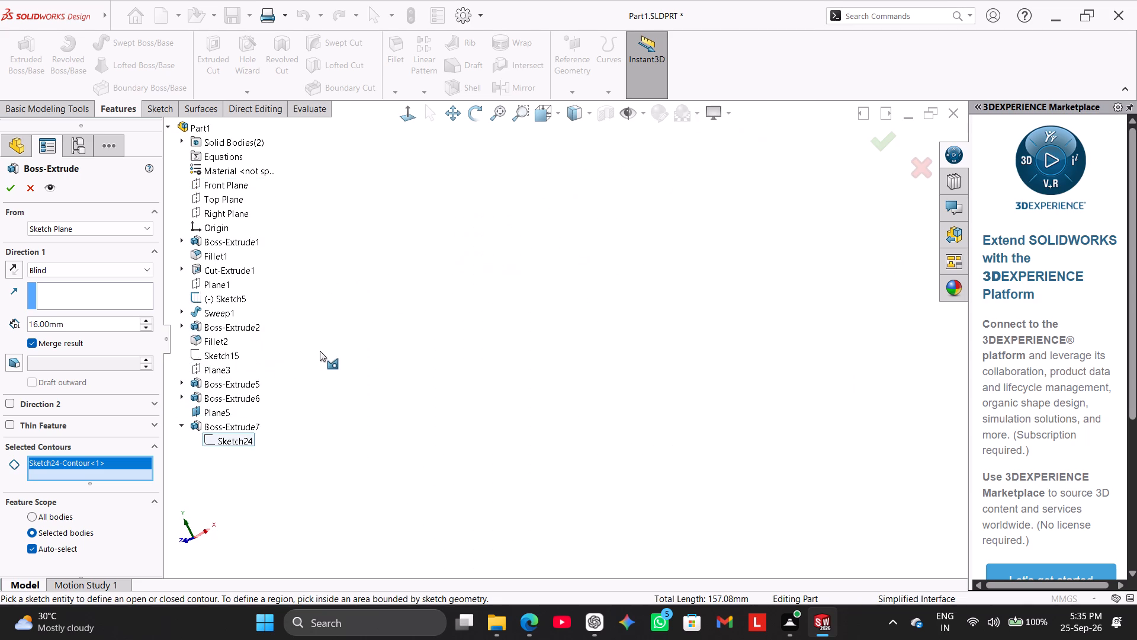
scroll(320, 351, "up", 7)
middle_click_drag(367, 324, 393, 399)
scroll(394, 392, "down", 1)
scroll(399, 388, "up", 12)
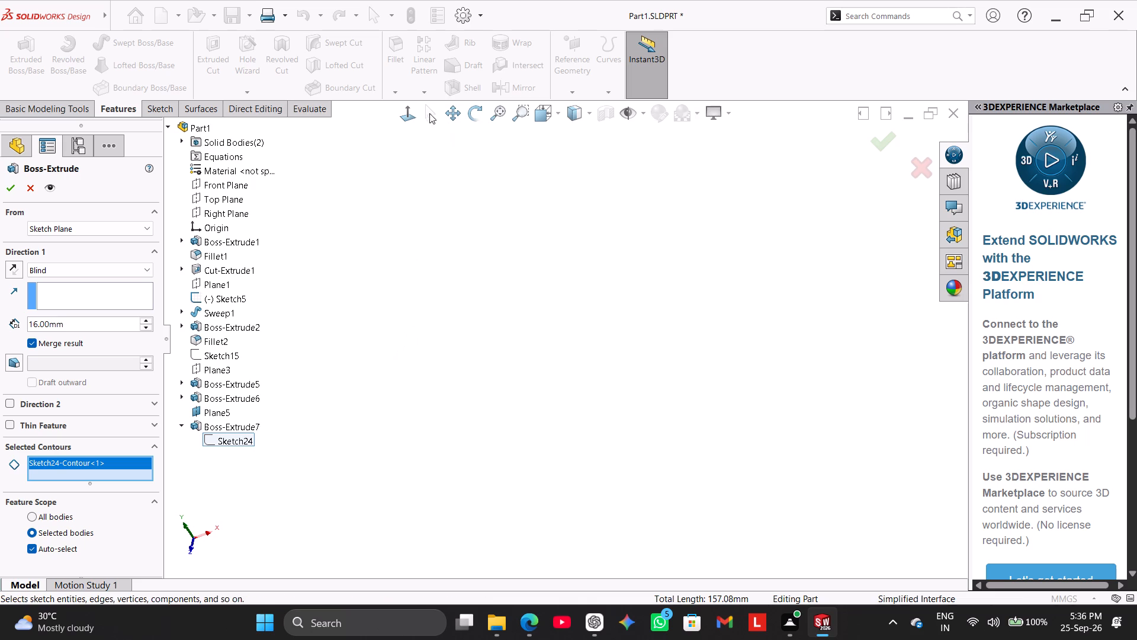
left_click(410, 110)
left_click(410, 110)
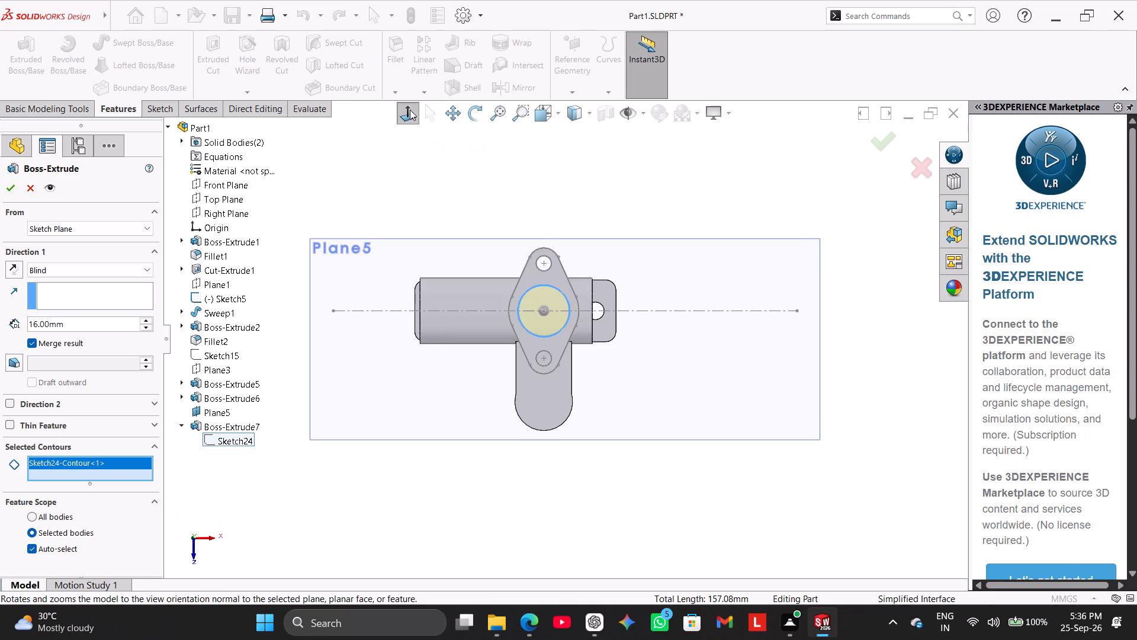
left_click(410, 110)
left_click(410, 110)
left_click(410, 110)
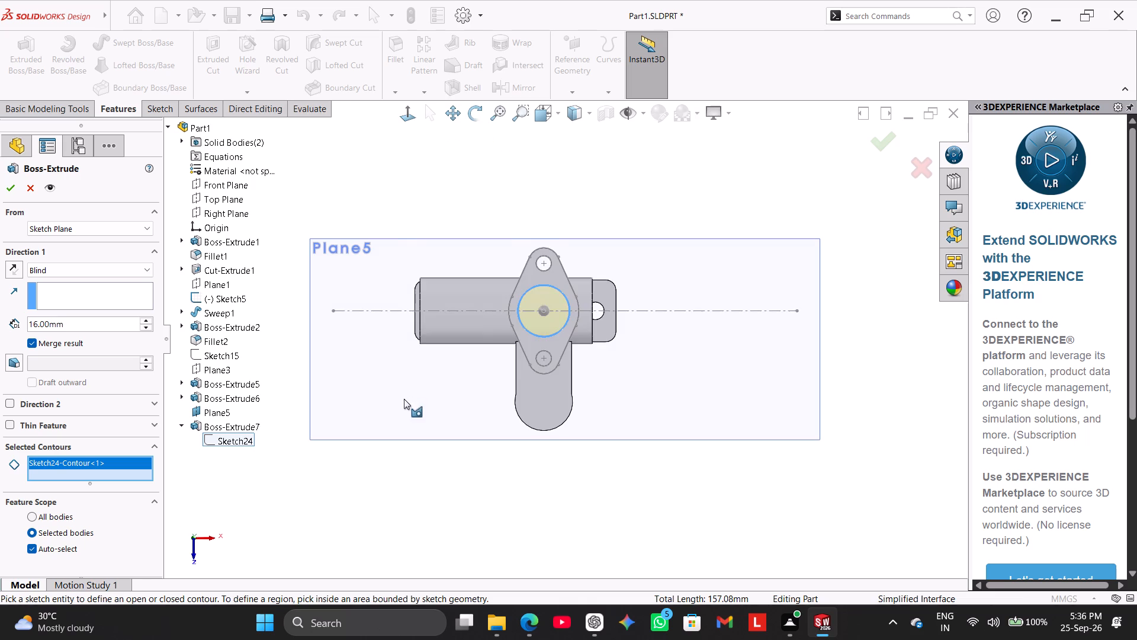
middle_click_drag(405, 399, 361, 268)
scroll(362, 280, "up", 1)
scroll(361, 267, "down", 1)
scroll(481, 443, "down", 3)
scroll(592, 281, "down", 2)
scroll(606, 263, "up", 1)
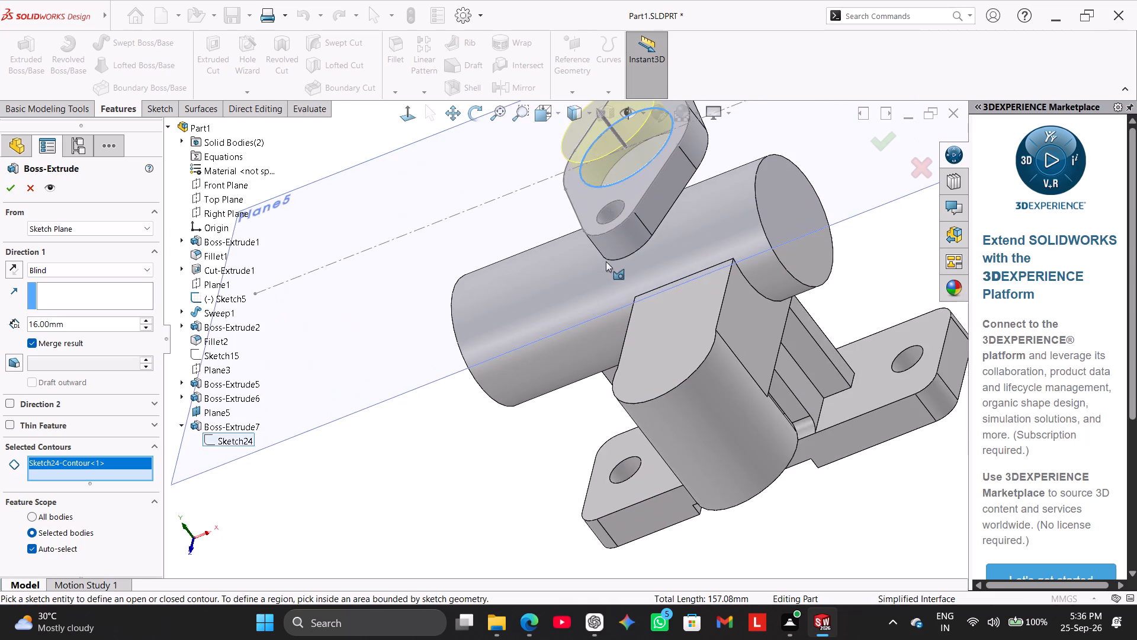
middle_click_drag(453, 491, 439, 431)
left_click(8, 266)
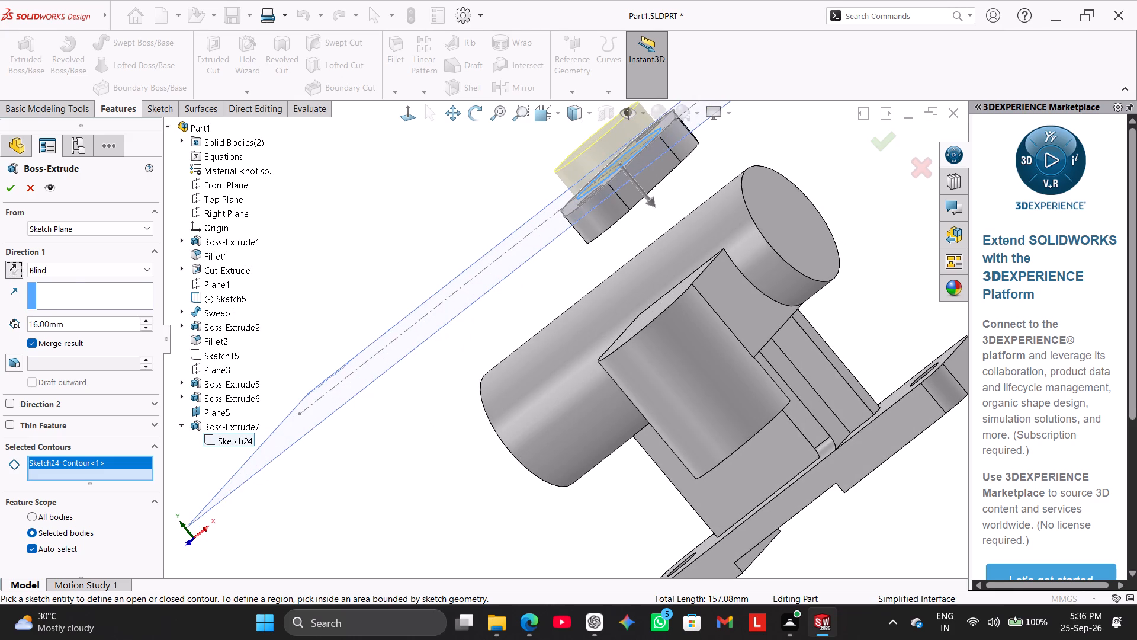
left_click(69, 272)
left_click(82, 300)
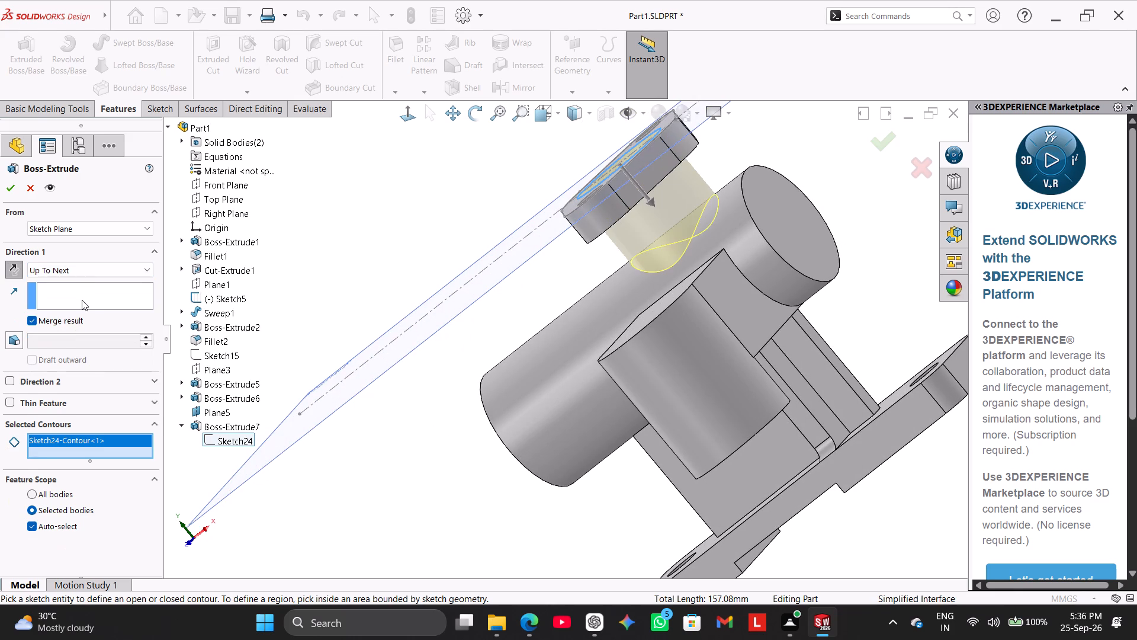
left_click(17, 188)
left_click(266, 254)
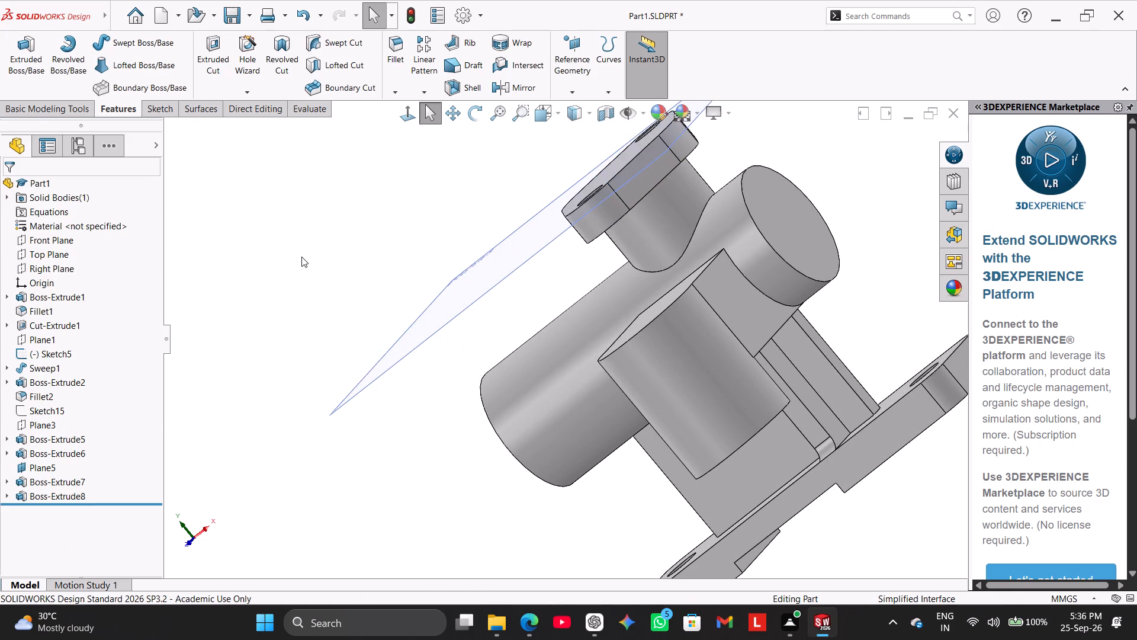
Hide the flange's offset sketch plane, Plane5.
middle_click_drag(327, 269, 319, 267)
right_click(381, 354)
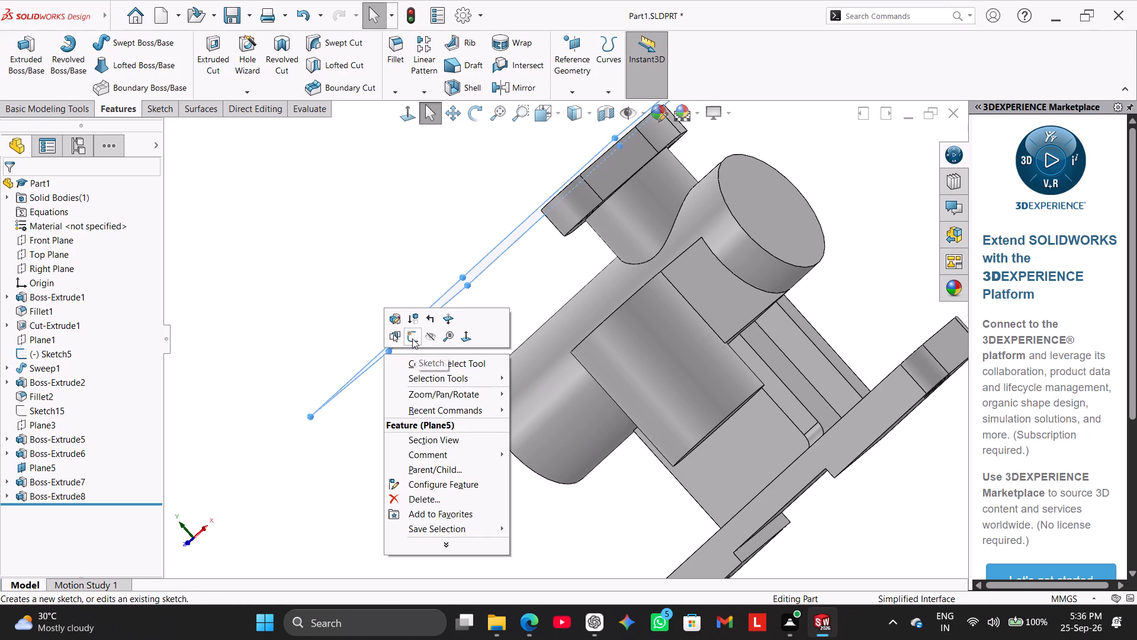
left_click(428, 336)
left_click(349, 317)
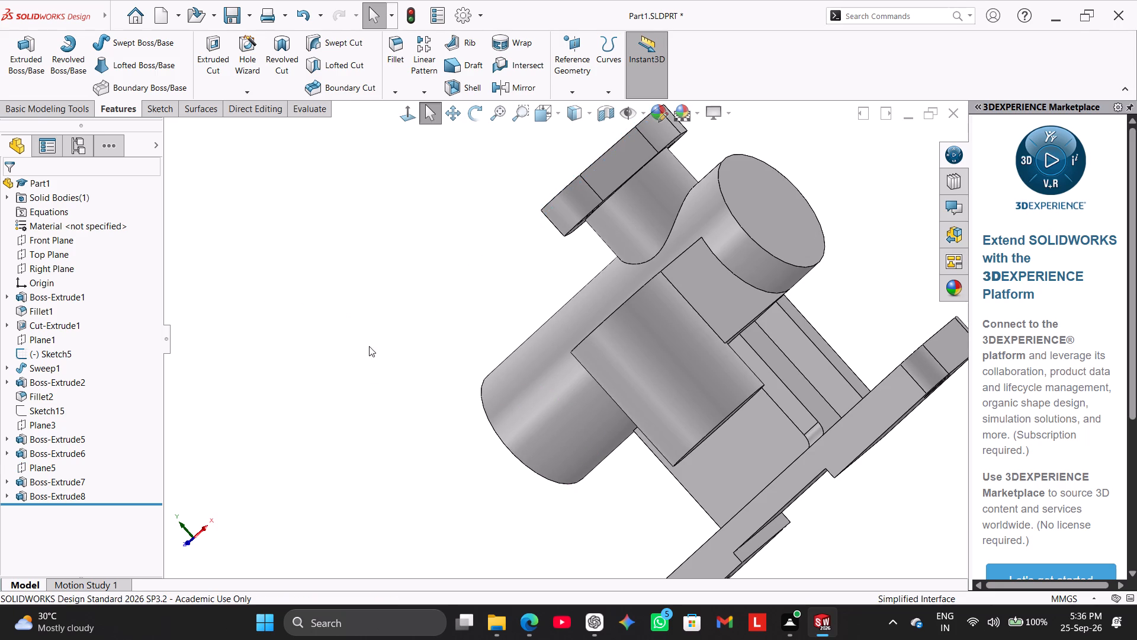
right_click_drag(365, 355, 451, 273)
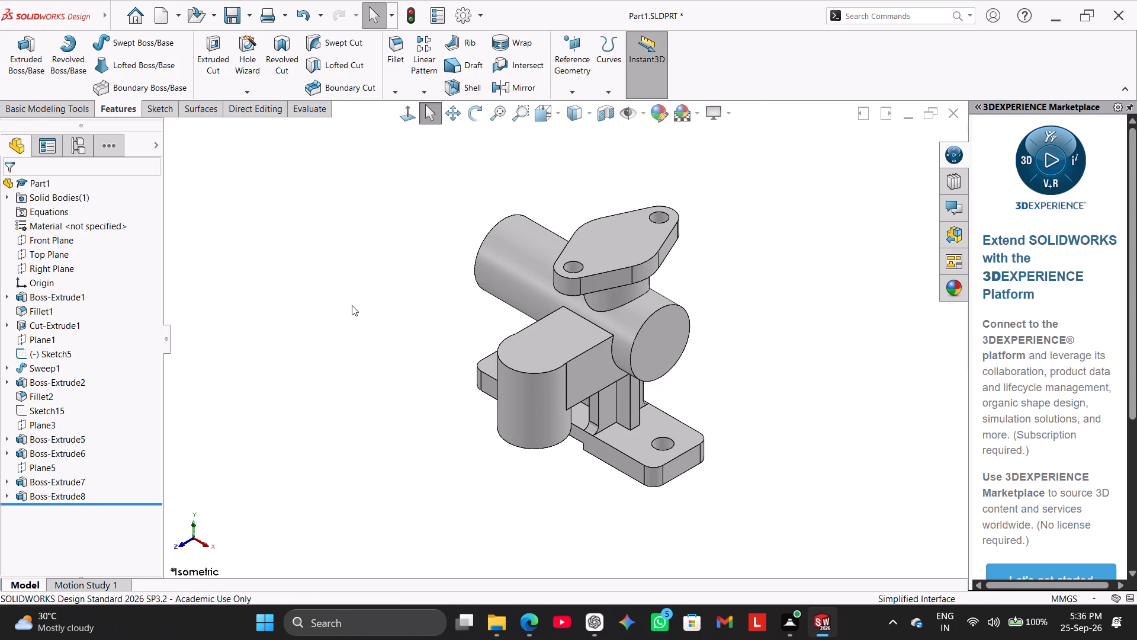
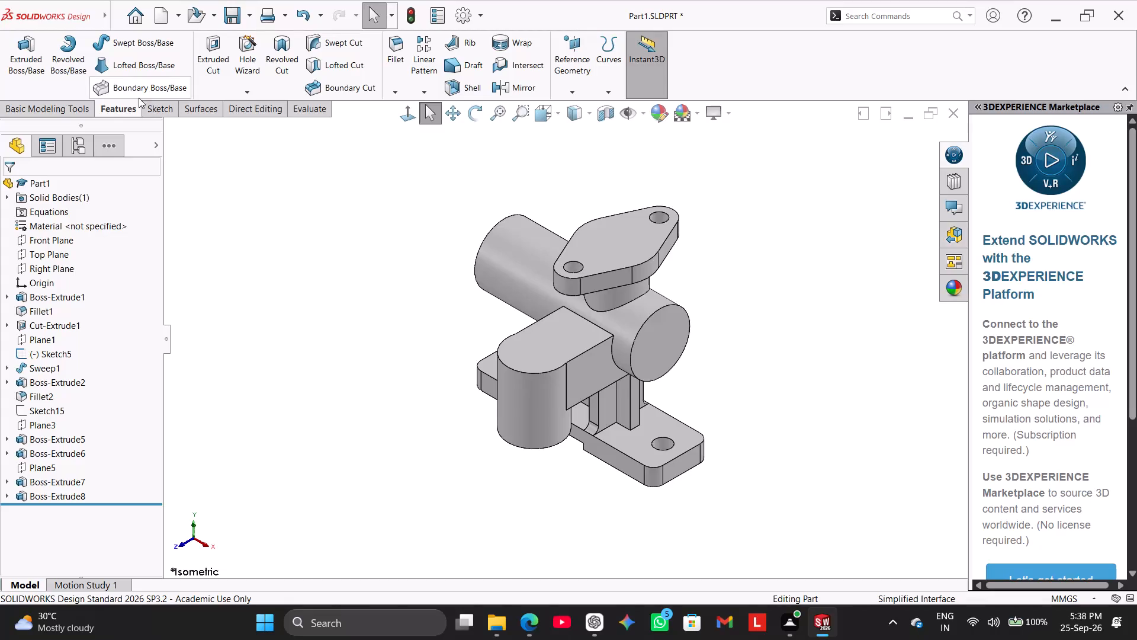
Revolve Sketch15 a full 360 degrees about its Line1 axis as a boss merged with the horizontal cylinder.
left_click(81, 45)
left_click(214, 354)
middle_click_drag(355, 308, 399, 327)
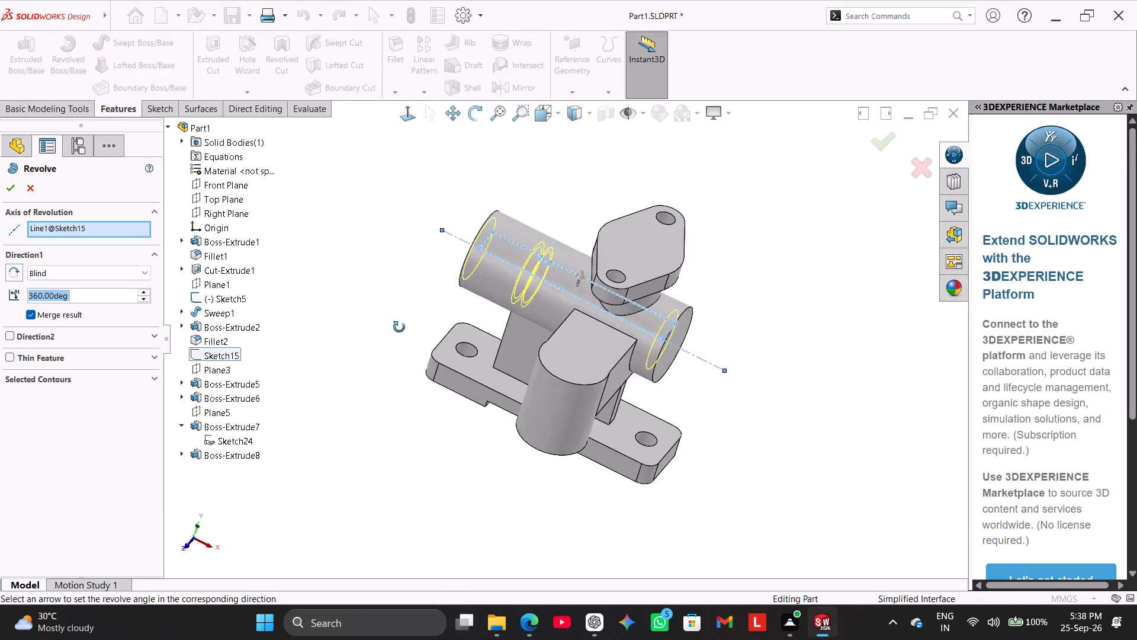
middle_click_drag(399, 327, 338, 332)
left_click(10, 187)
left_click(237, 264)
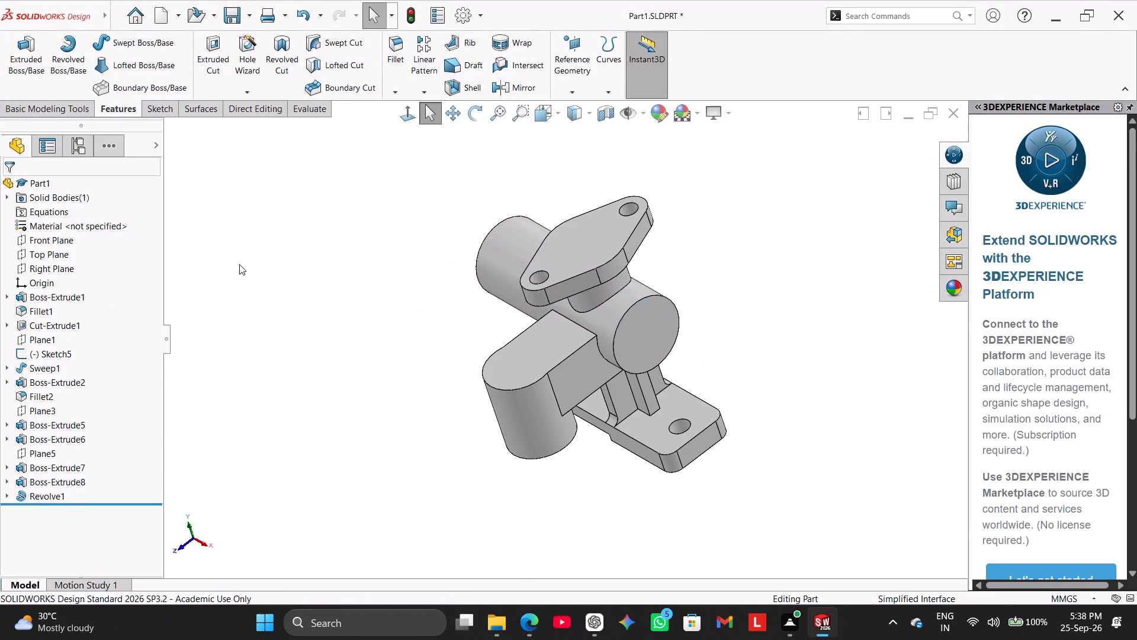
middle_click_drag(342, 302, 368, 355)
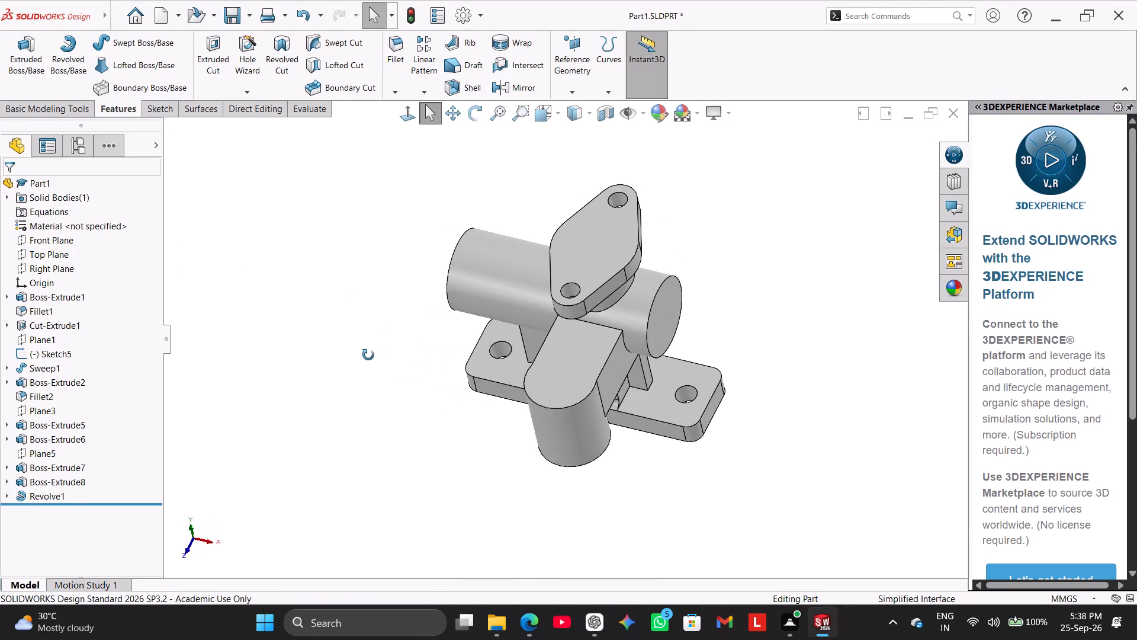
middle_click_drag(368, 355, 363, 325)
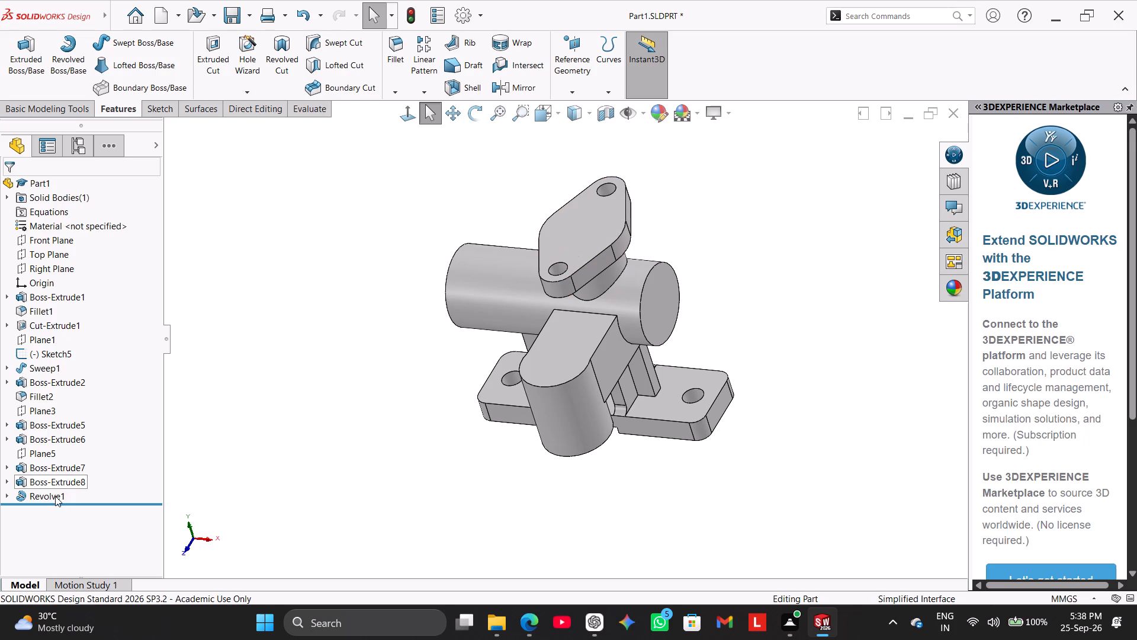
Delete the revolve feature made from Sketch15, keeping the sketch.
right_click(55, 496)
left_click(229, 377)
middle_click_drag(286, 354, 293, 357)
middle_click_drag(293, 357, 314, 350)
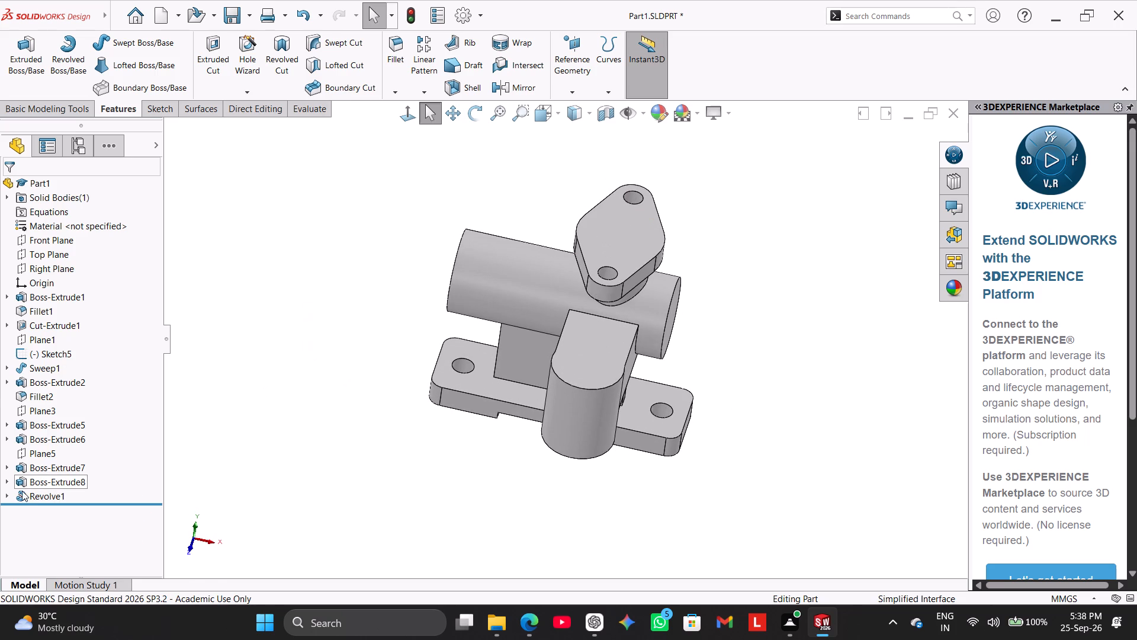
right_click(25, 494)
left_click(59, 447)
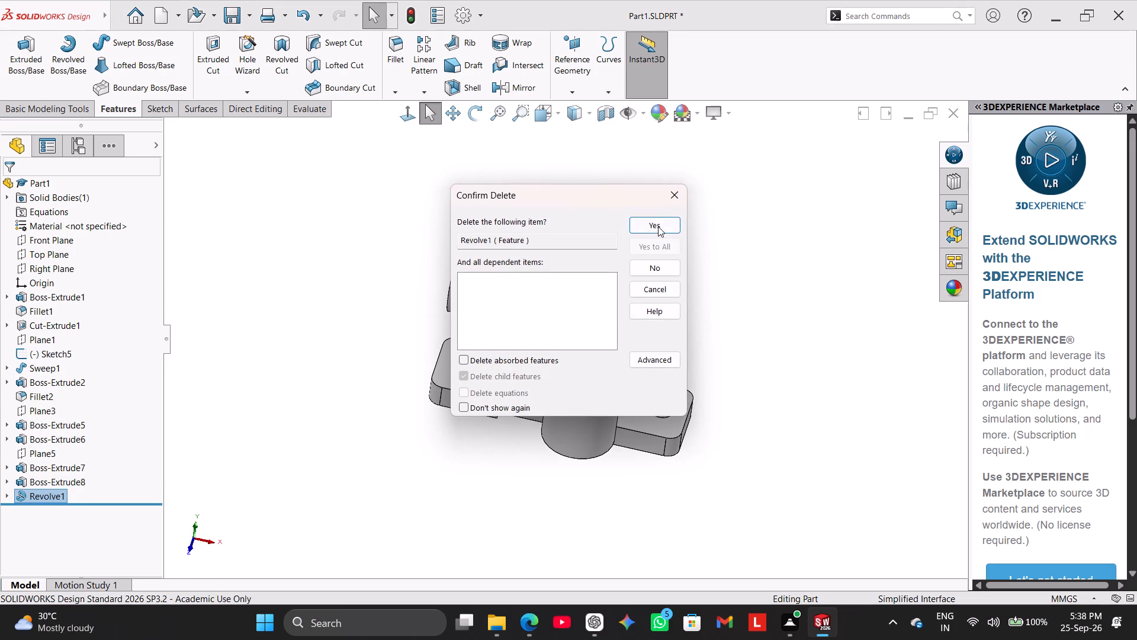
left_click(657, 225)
Revolve Sketch15 again as a merged 360-degree boss about Line1, with the direction reversed.
left_click(68, 43)
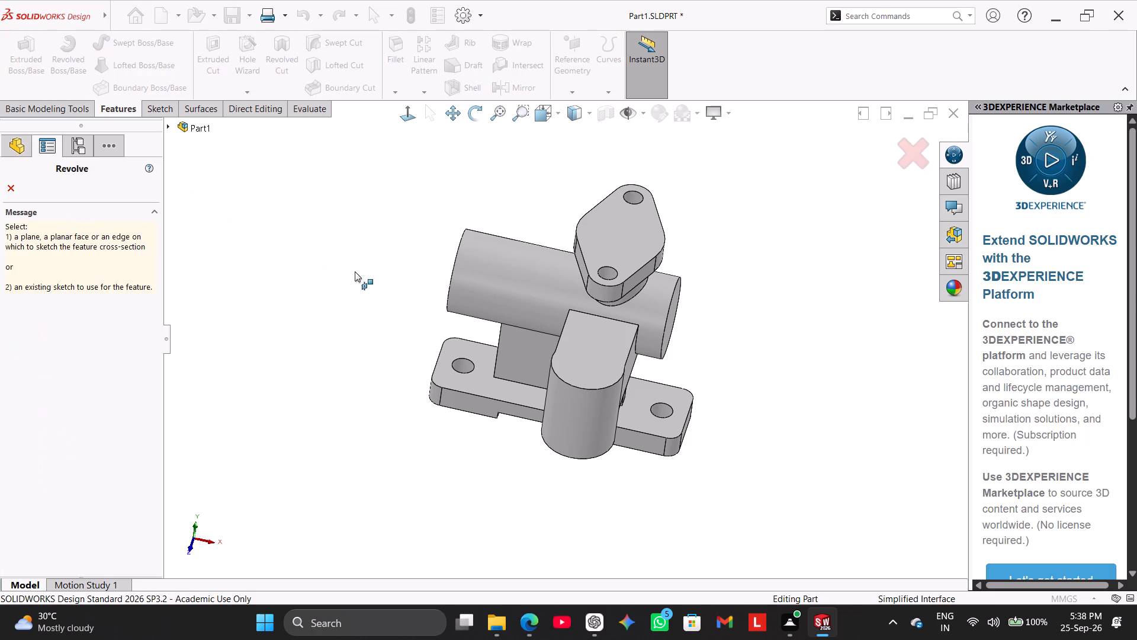
left_click(170, 121)
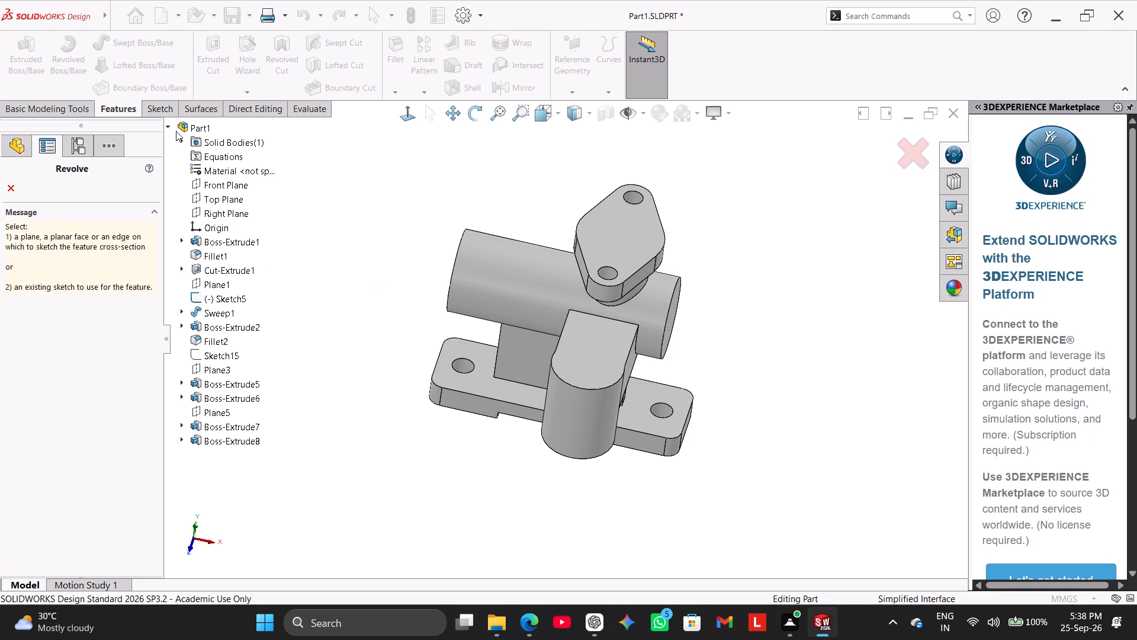
left_click(229, 354)
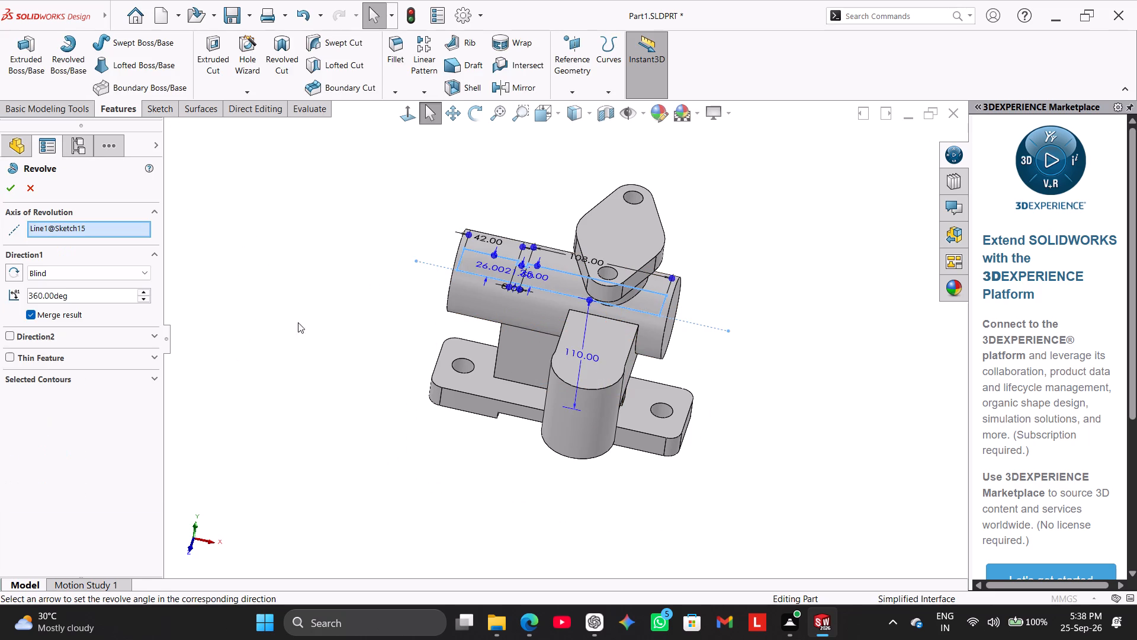
middle_click_drag(310, 321, 370, 348)
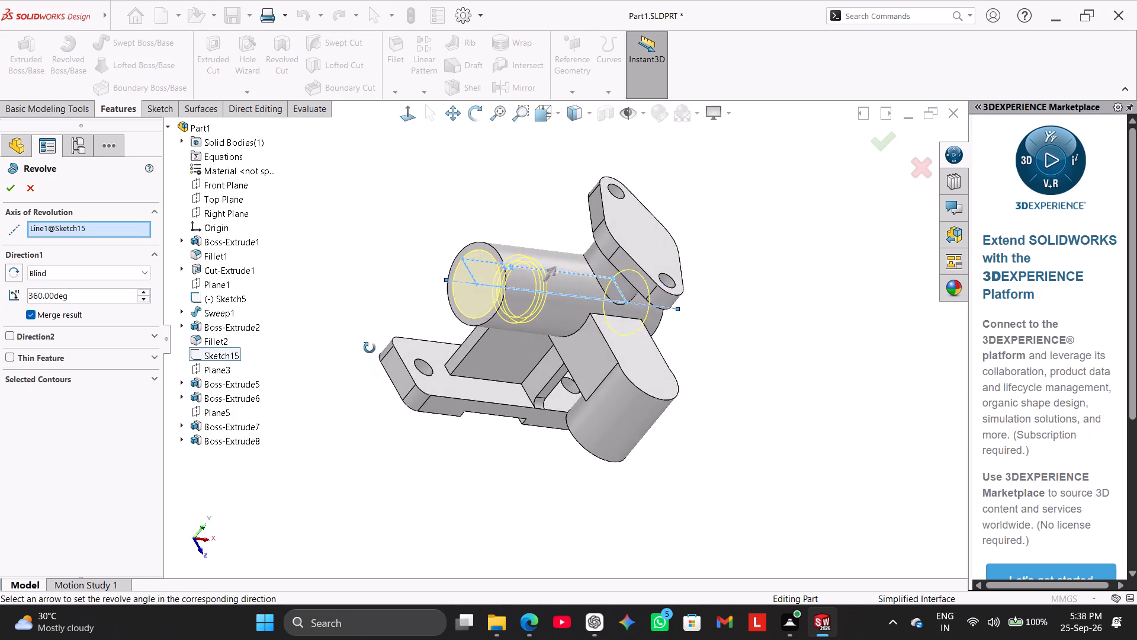
middle_click_drag(370, 348, 372, 331)
left_click(12, 273)
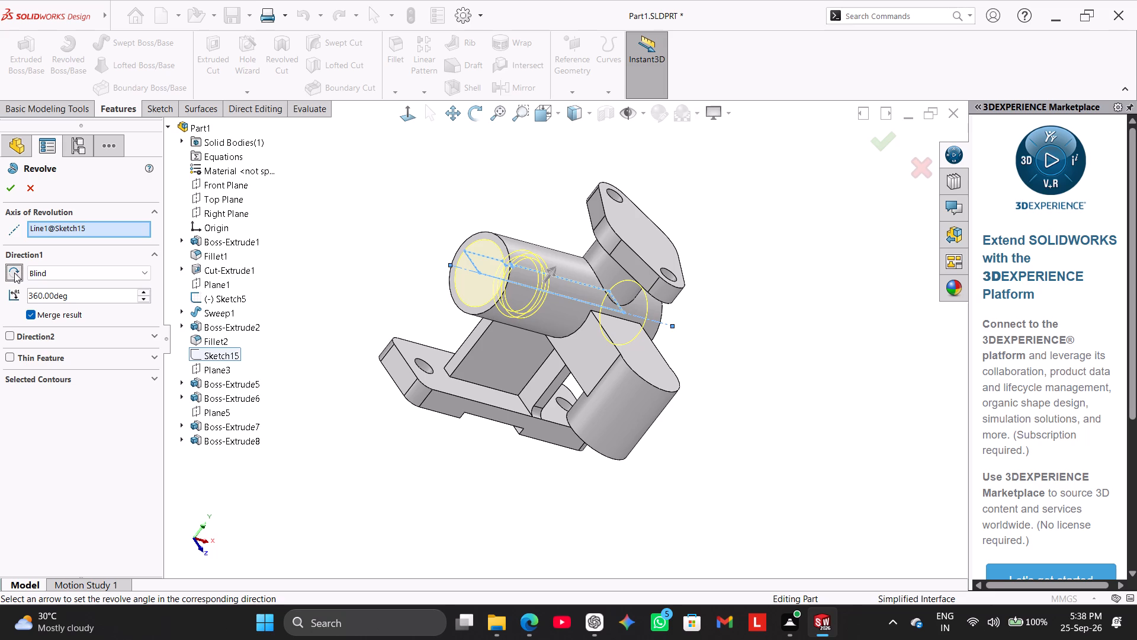
left_click(14, 273)
left_click(14, 273)
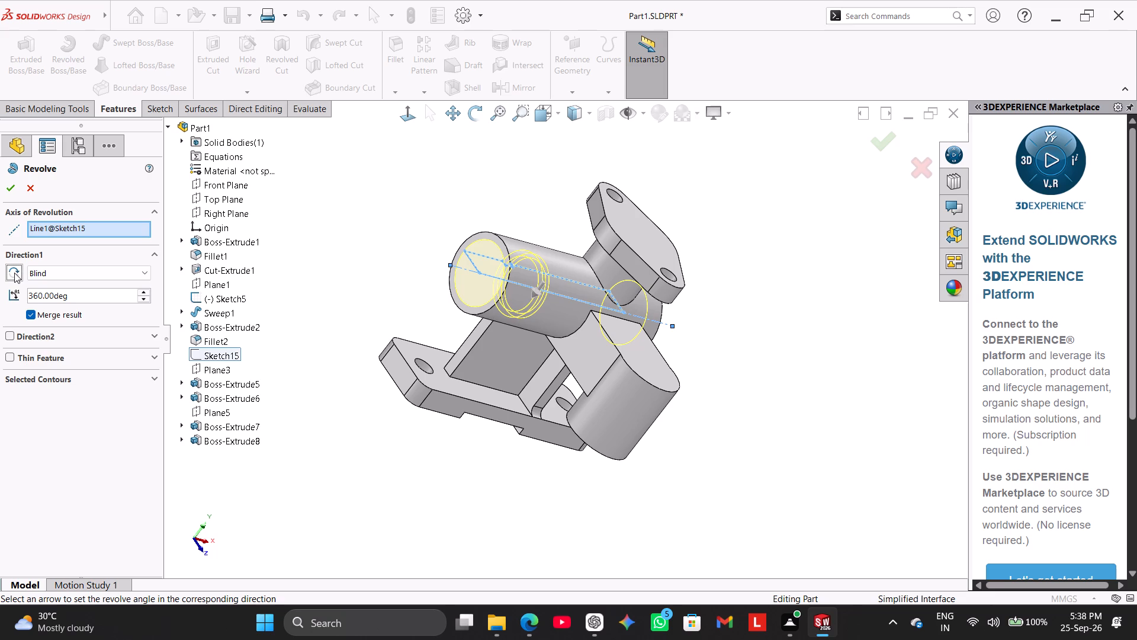
left_click(14, 273)
middle_click_drag(311, 308, 318, 308)
middle_click_drag(318, 308, 327, 341)
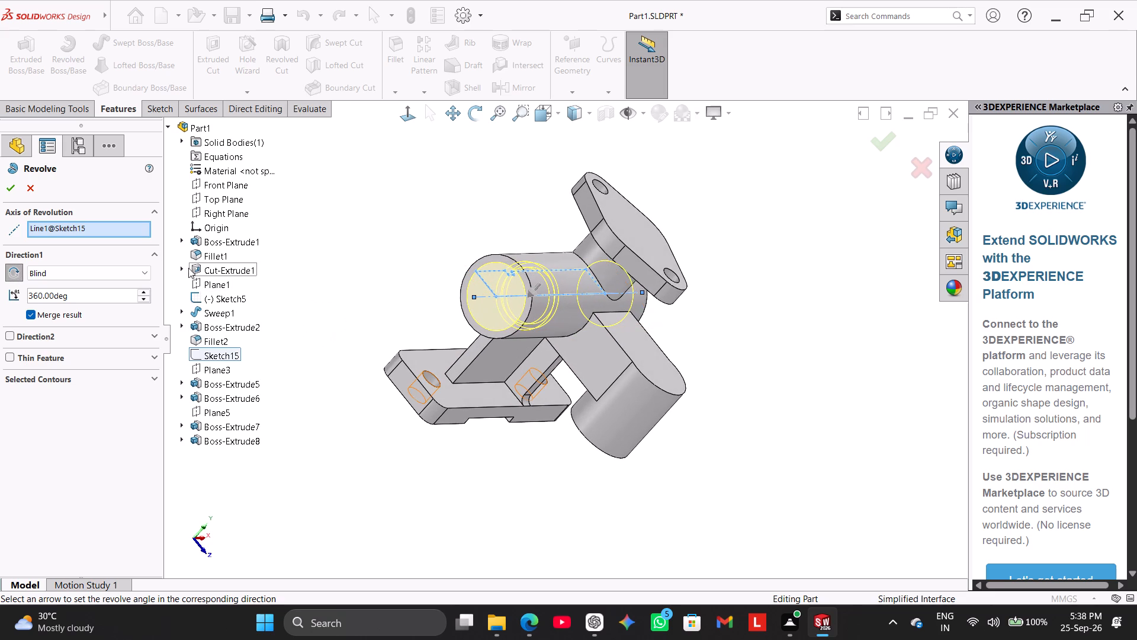
left_click(5, 189)
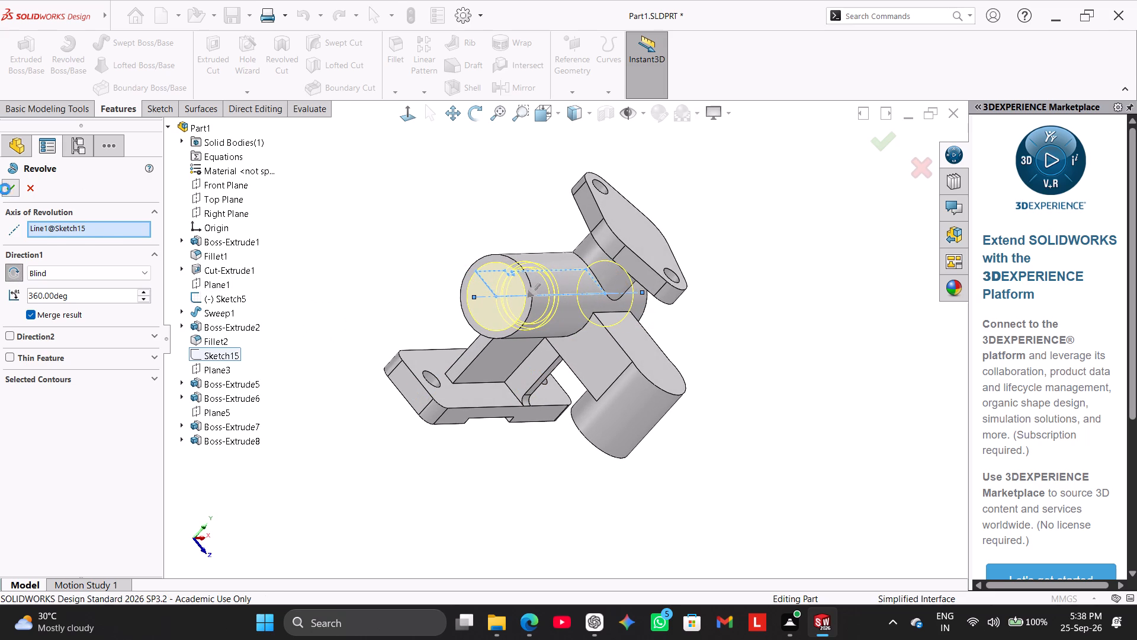
left_click(355, 353)
Examine the part's interior using a section view on the Front Plane with 0 mm offset, and turn the section off.
middle_click_drag(380, 328, 321, 367)
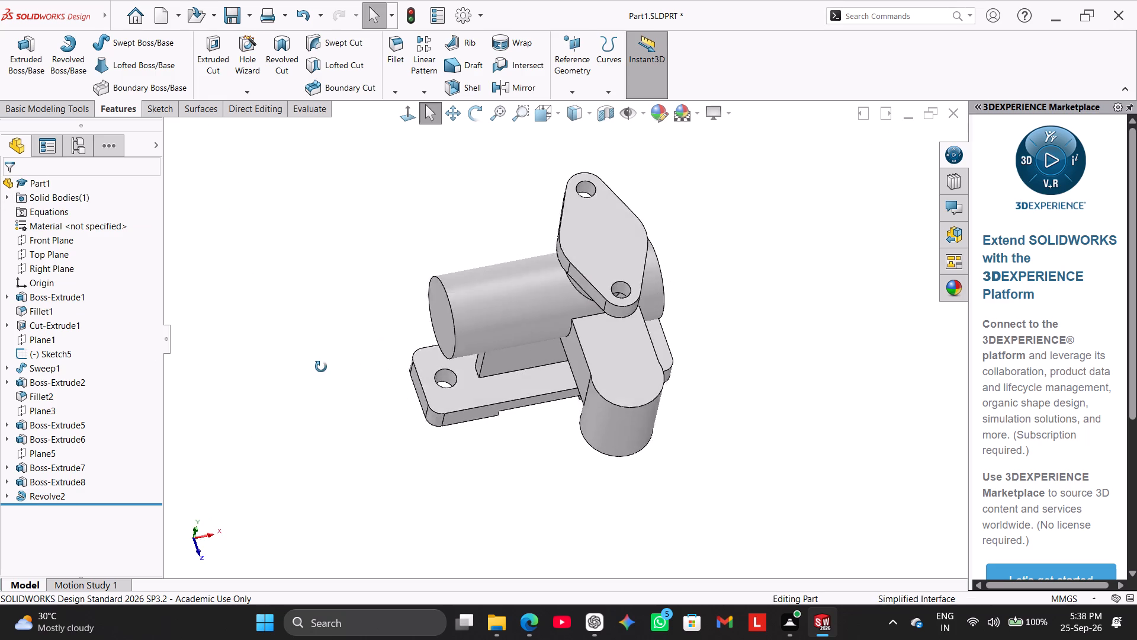
middle_click_drag(321, 367, 323, 334)
middle_click_drag(325, 334, 311, 337)
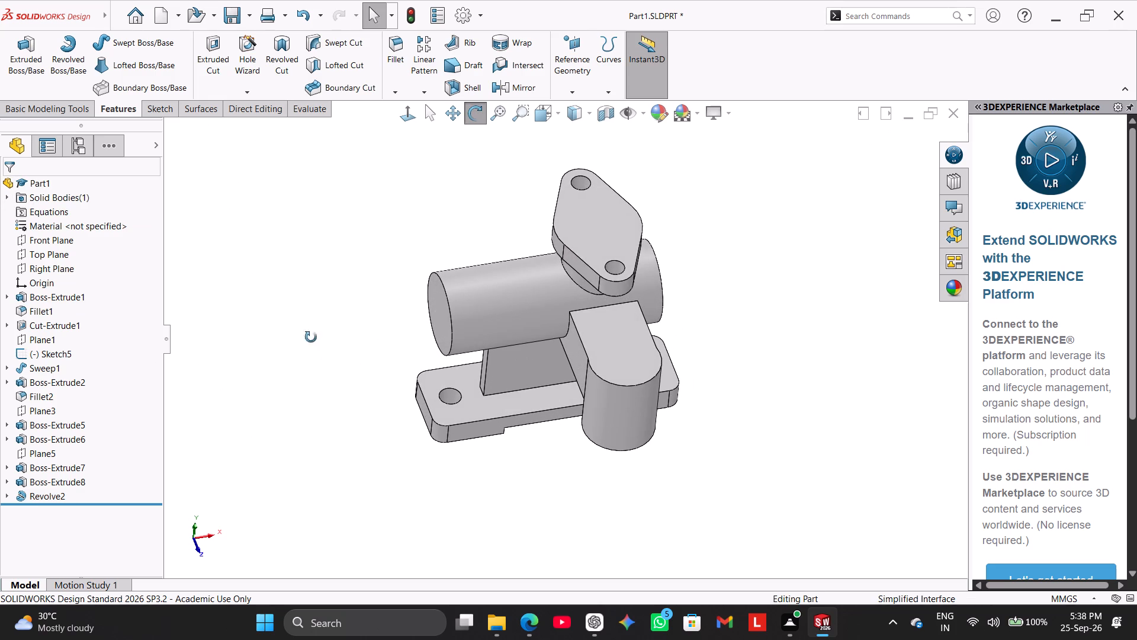
middle_click_drag(311, 337, 300, 303)
left_click(607, 109)
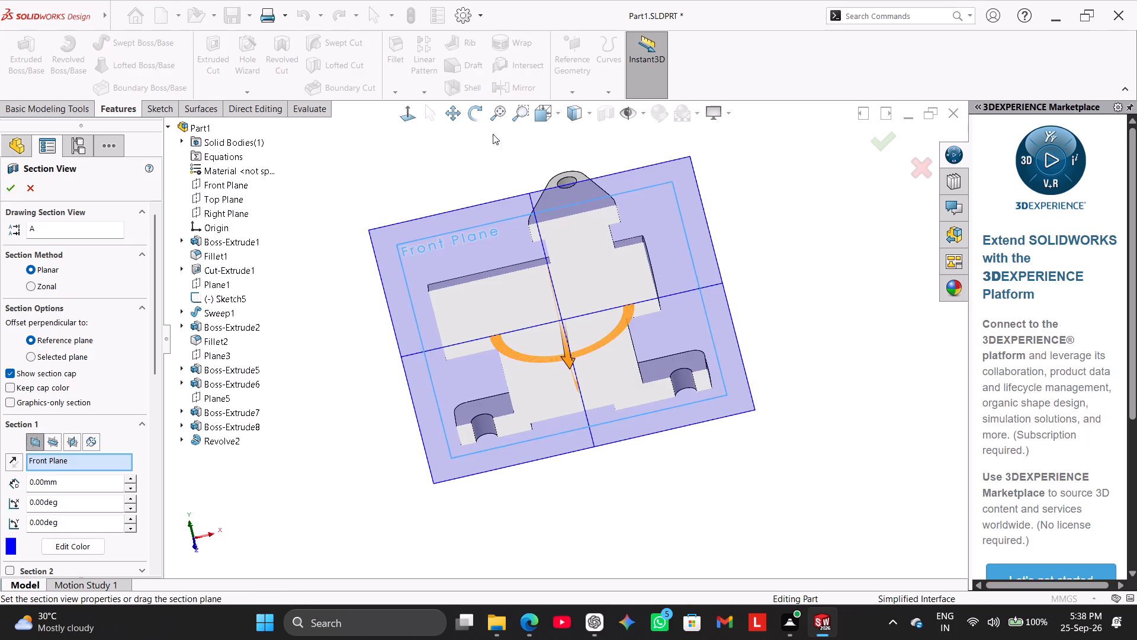
middle_click_drag(439, 178, 439, 146)
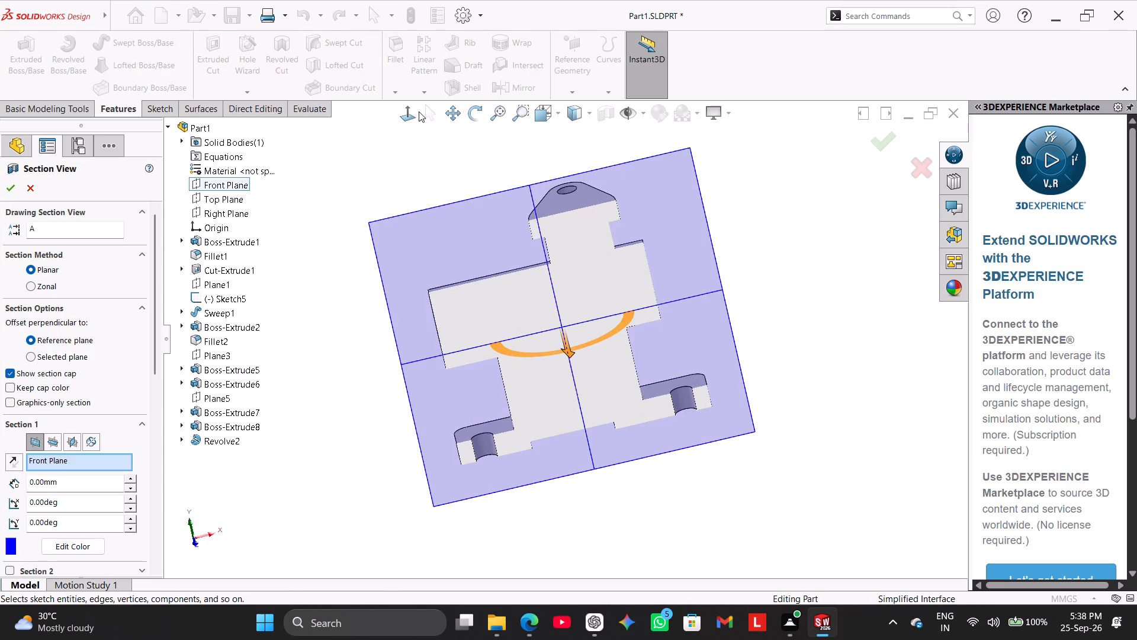
left_click(419, 111)
left_click(314, 251)
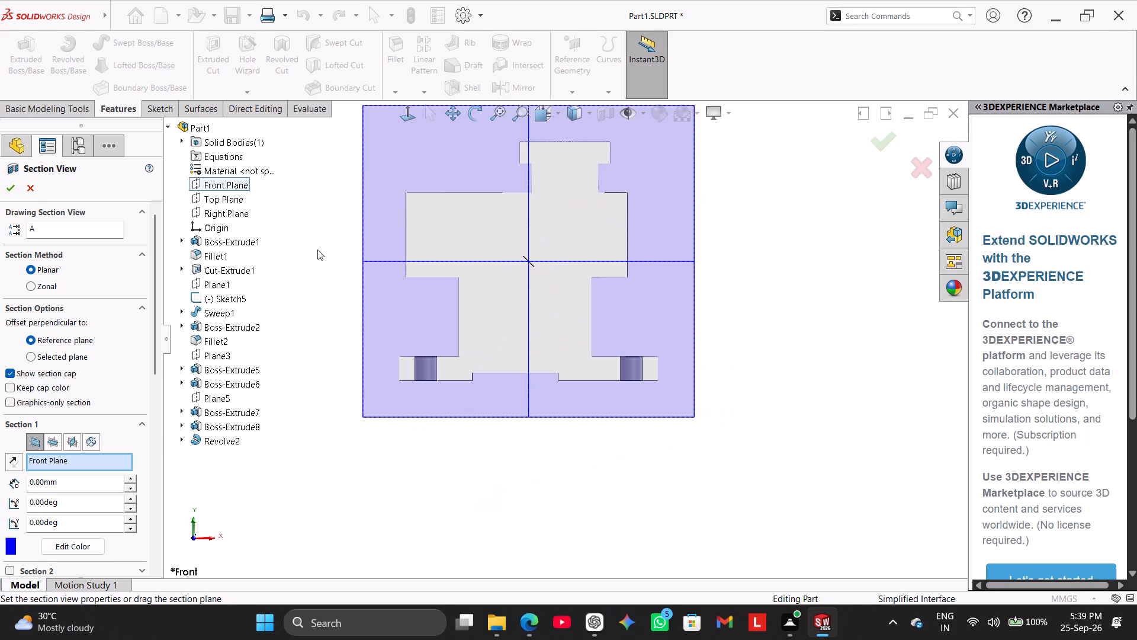
middle_click(329, 252)
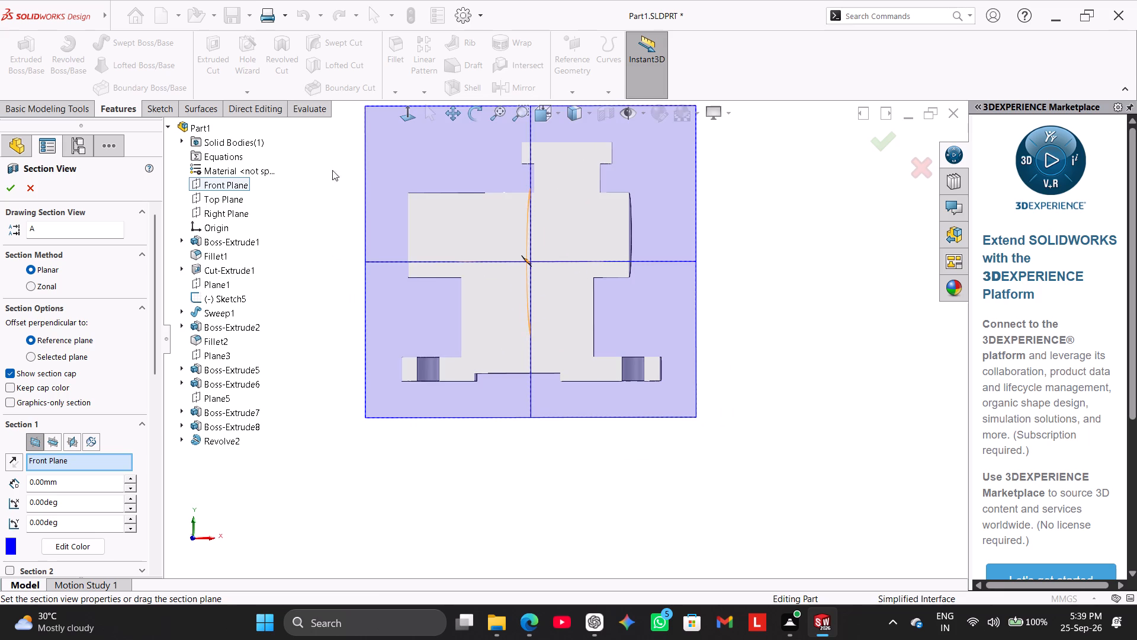
left_click(18, 191)
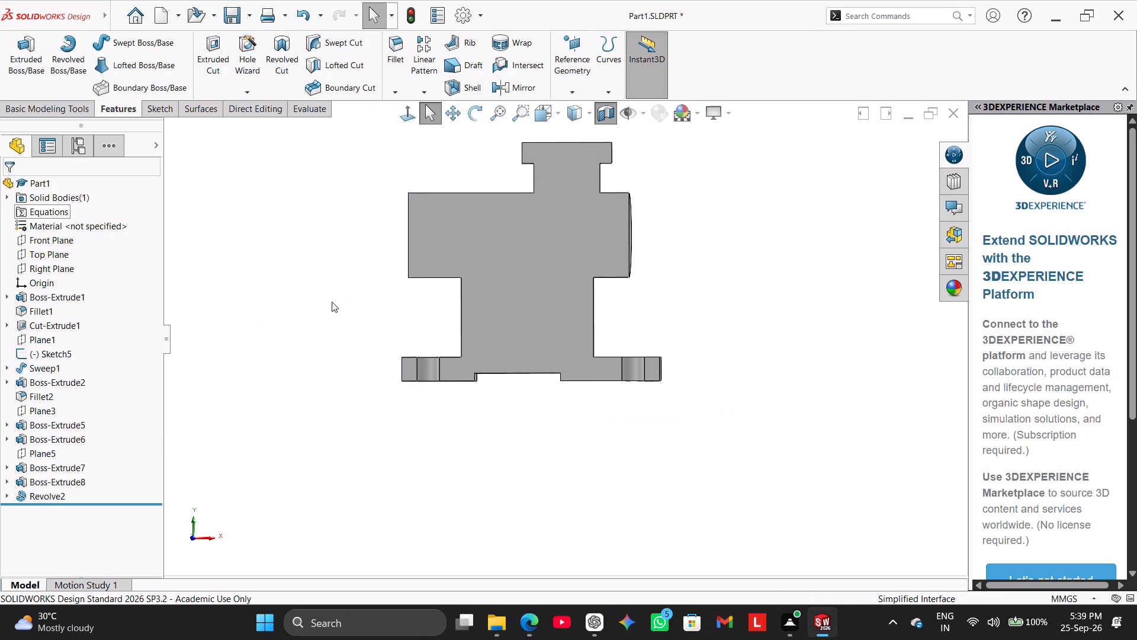
middle_click_drag(348, 311, 352, 300)
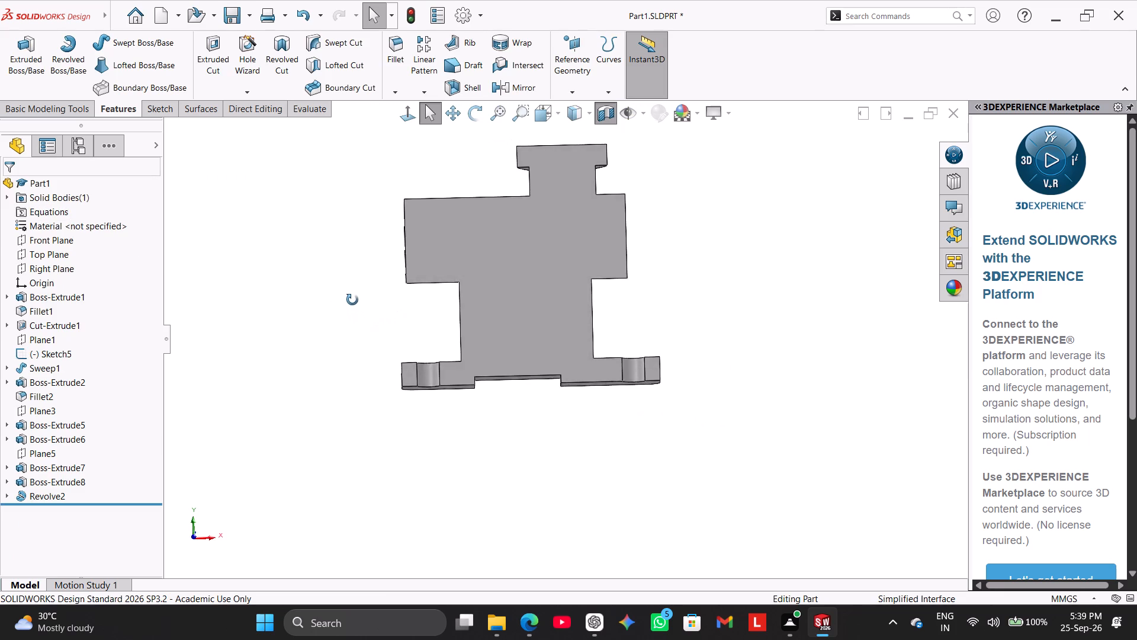
middle_click_drag(352, 300, 325, 309)
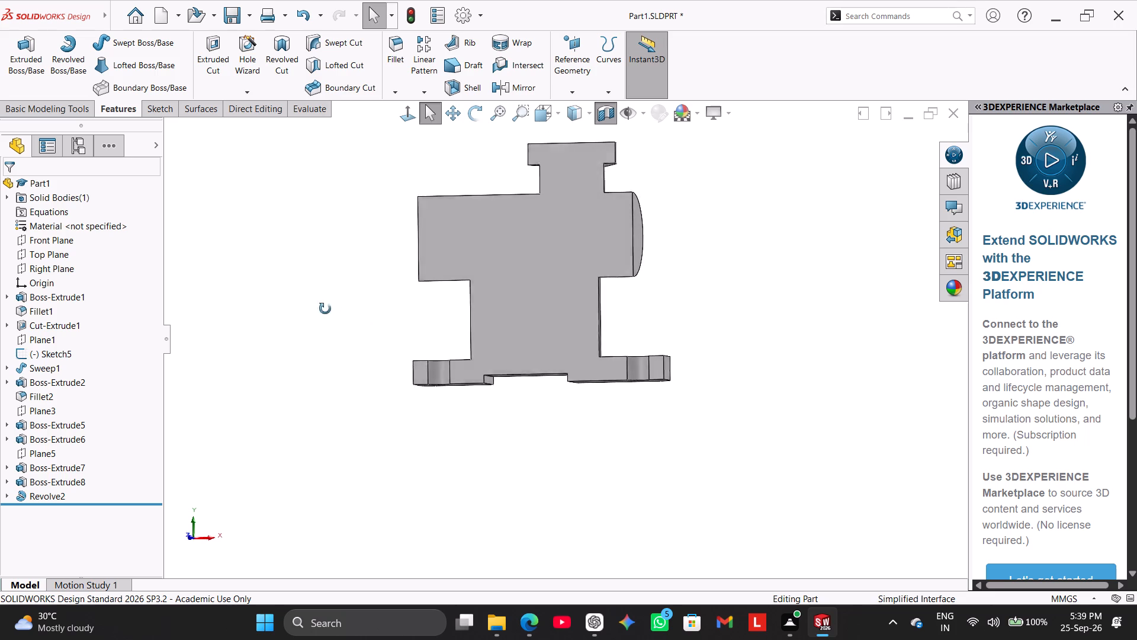
middle_click_drag(325, 309, 523, 355)
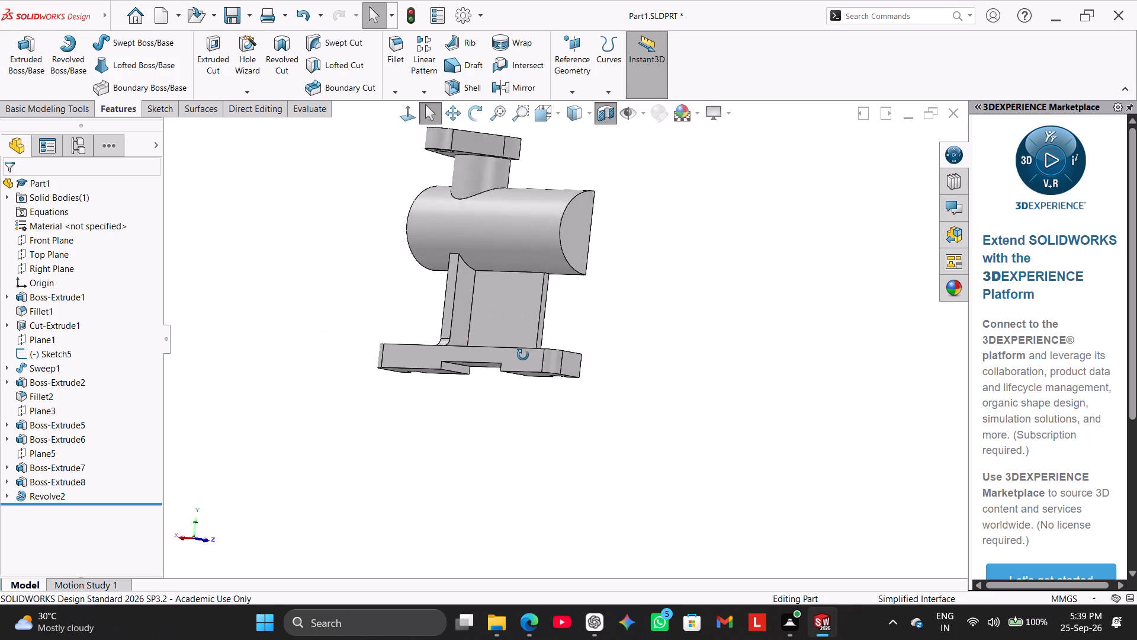
middle_click_drag(523, 355, 384, 343)
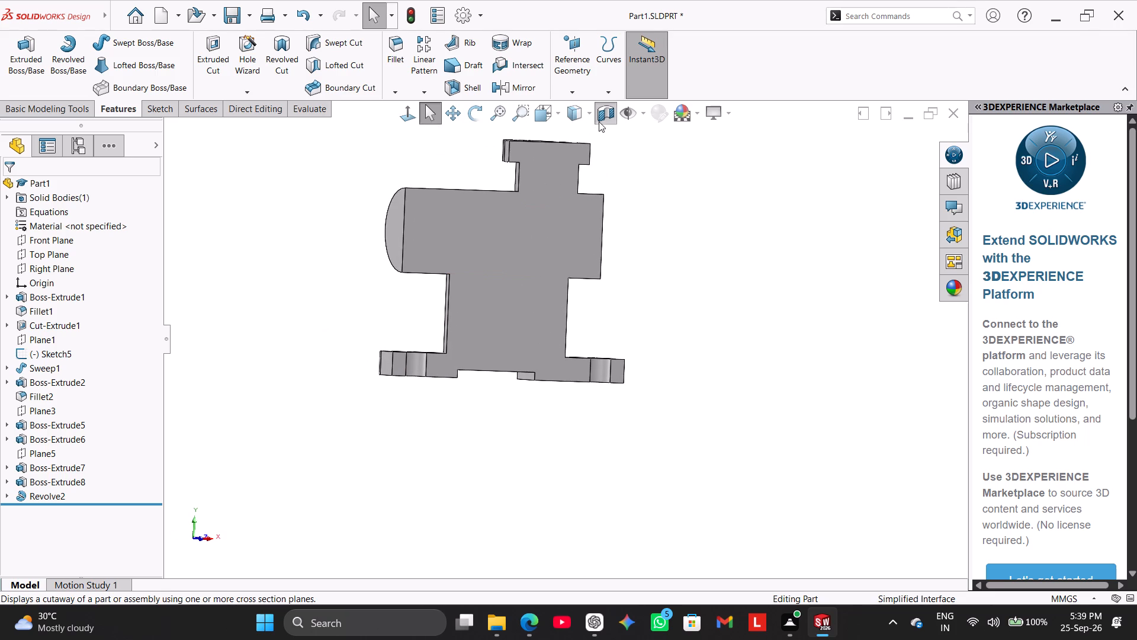
left_click(599, 120)
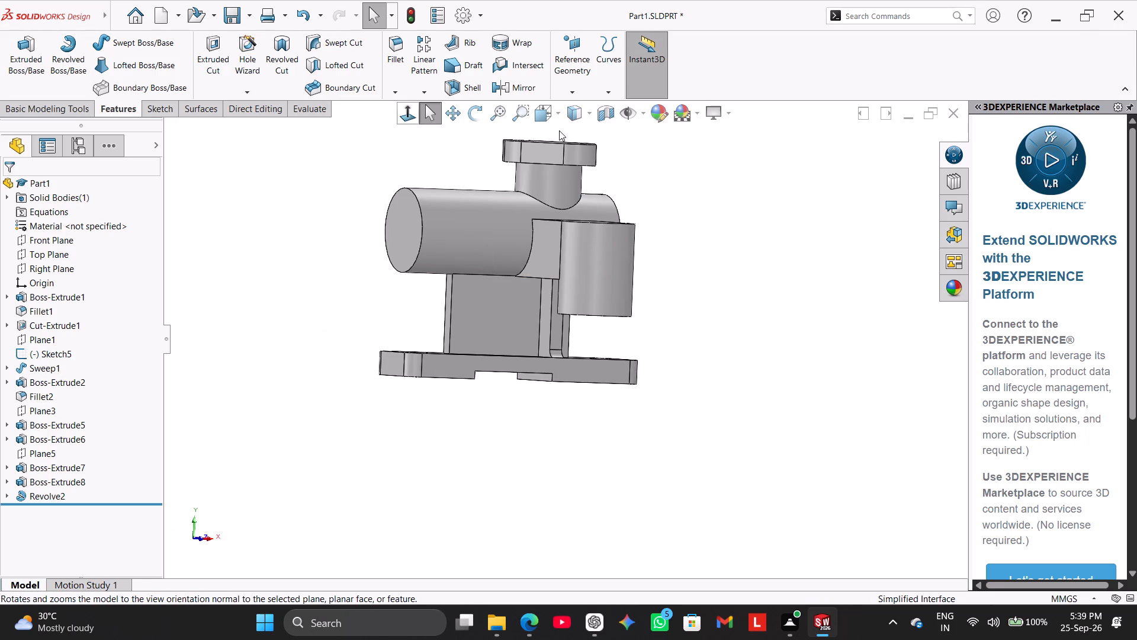
Preview the Front Plane section again, examining the cut horizontal cylinder from several angles, and leave without applying it.
left_click(602, 112)
middle_click_drag(361, 228, 372, 233)
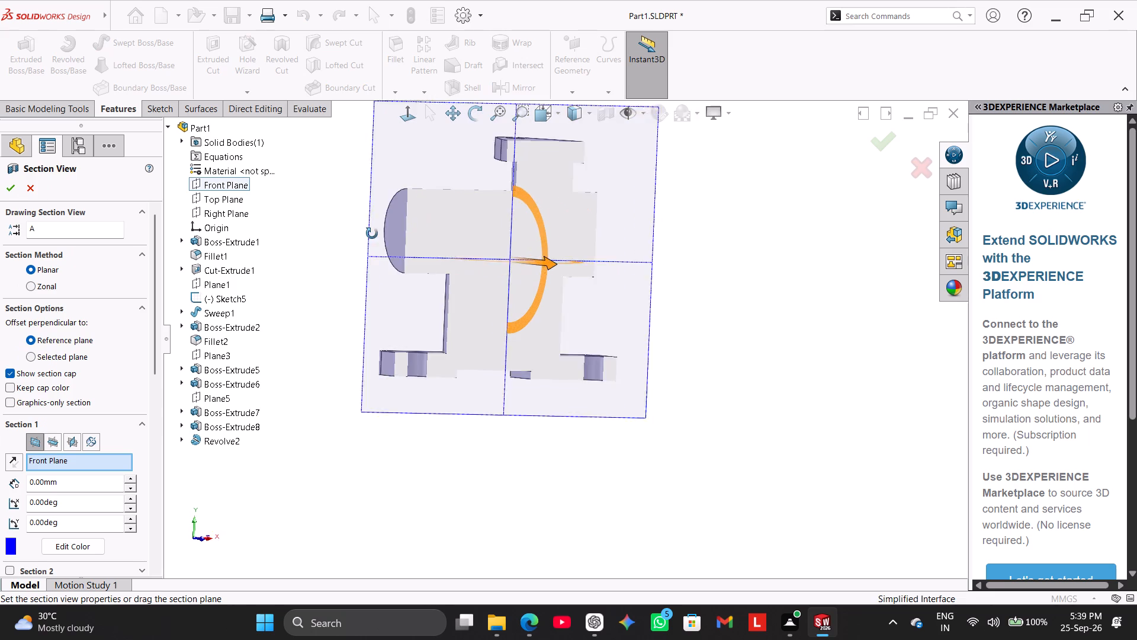
middle_click_drag(372, 233, 334, 270)
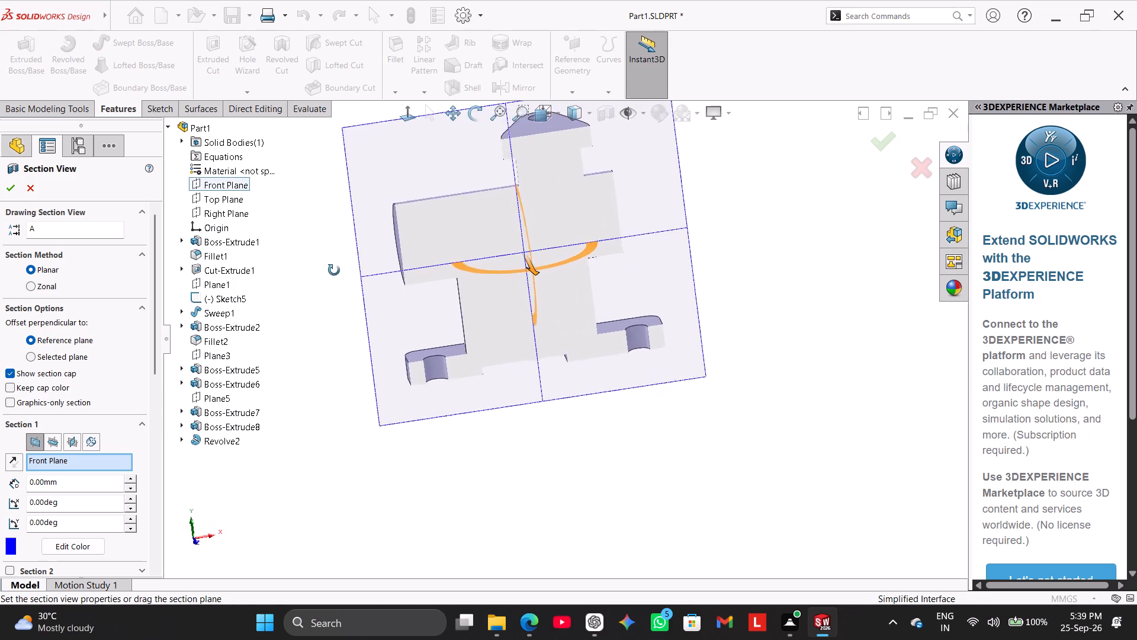
middle_click_drag(334, 270, 370, 297)
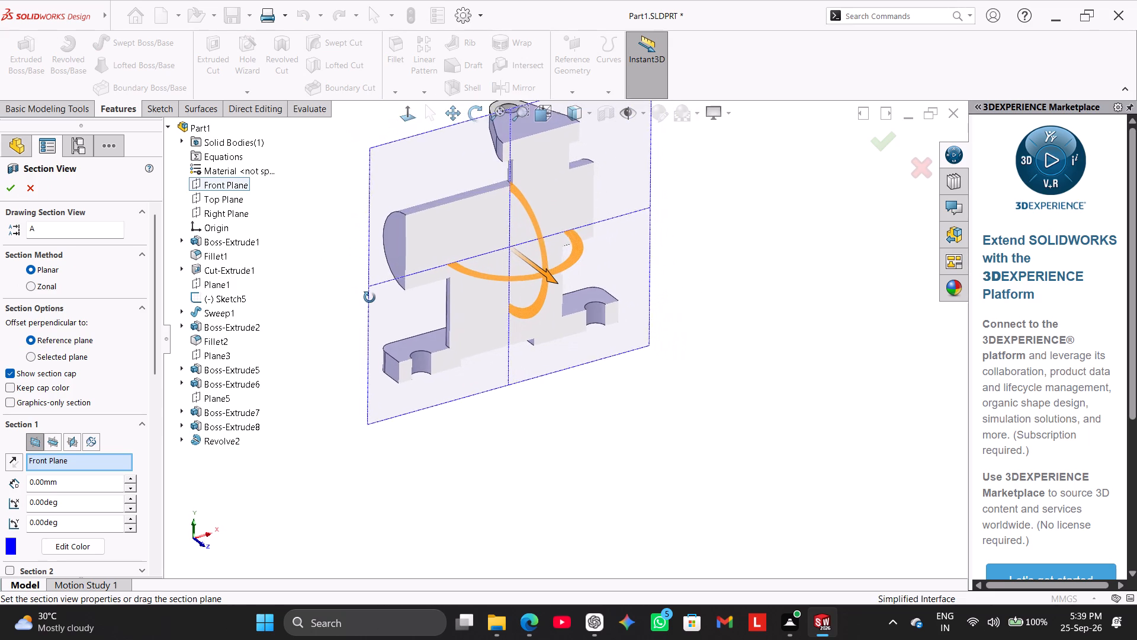
middle_click_drag(370, 297, 371, 299)
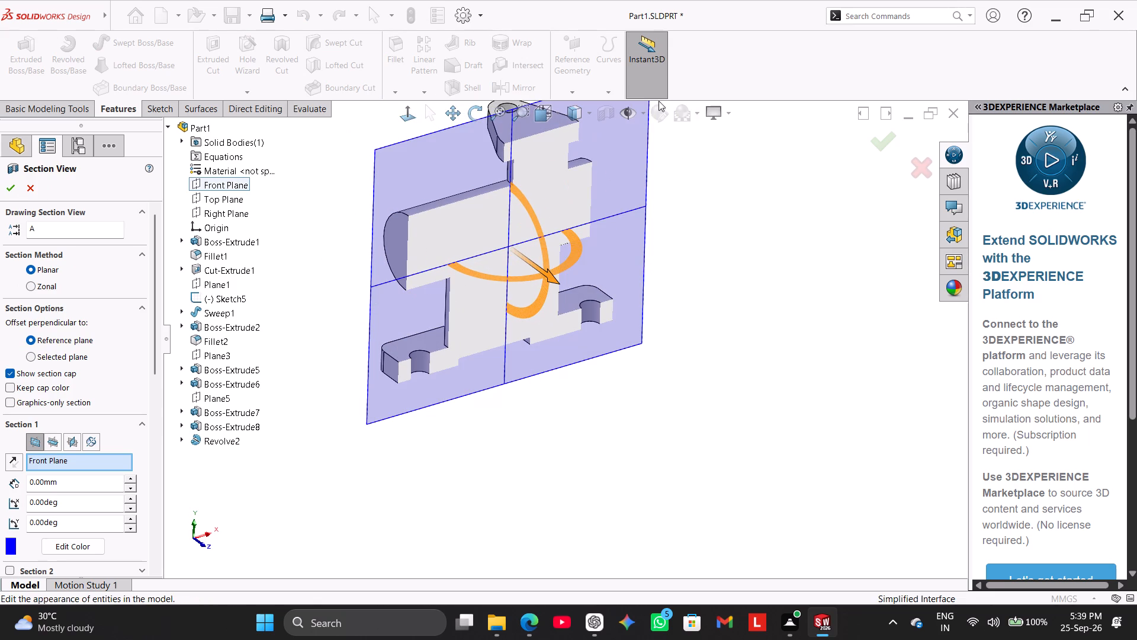
left_click(32, 188)
left_click(234, 320)
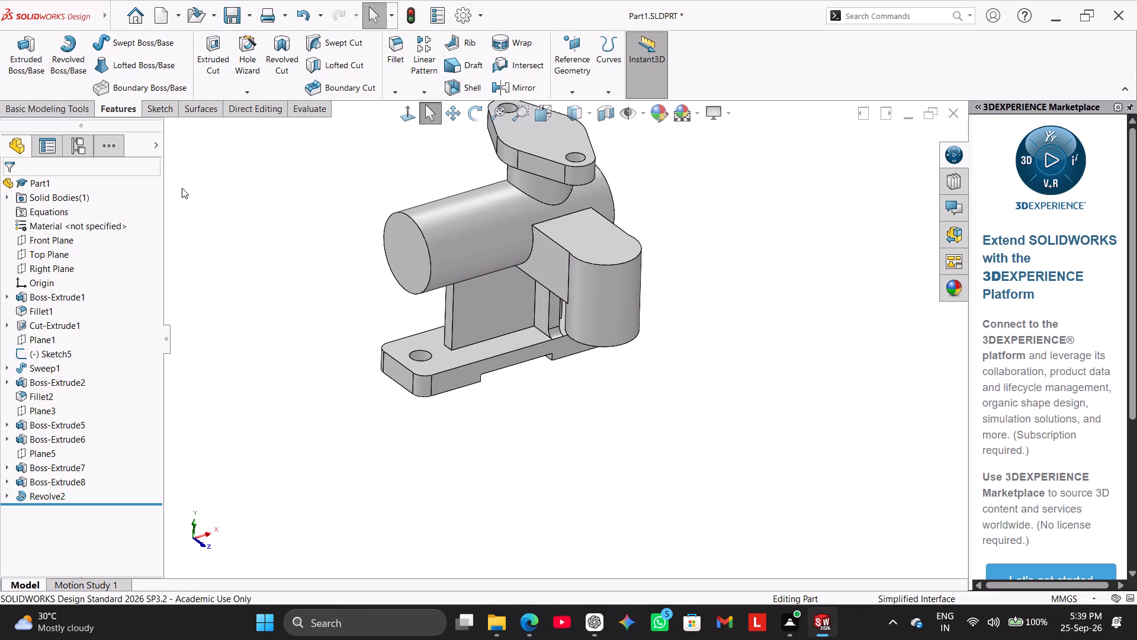
Delete the Revolve2 feature while keeping its Sketch15.
right_click(48, 498)
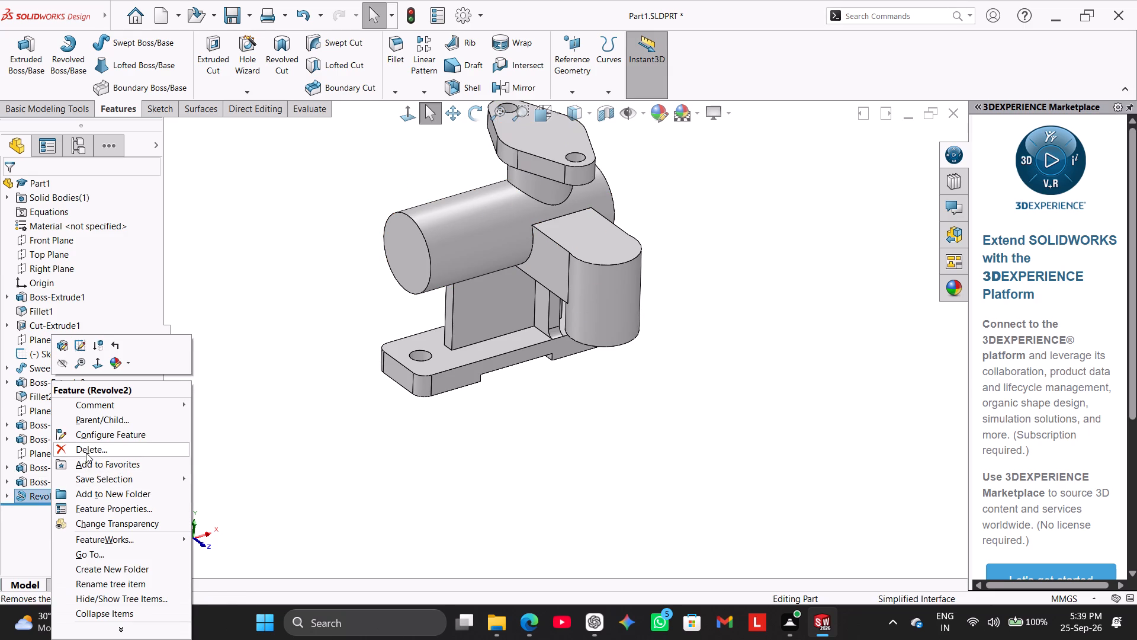
left_click(86, 453)
left_click(664, 220)
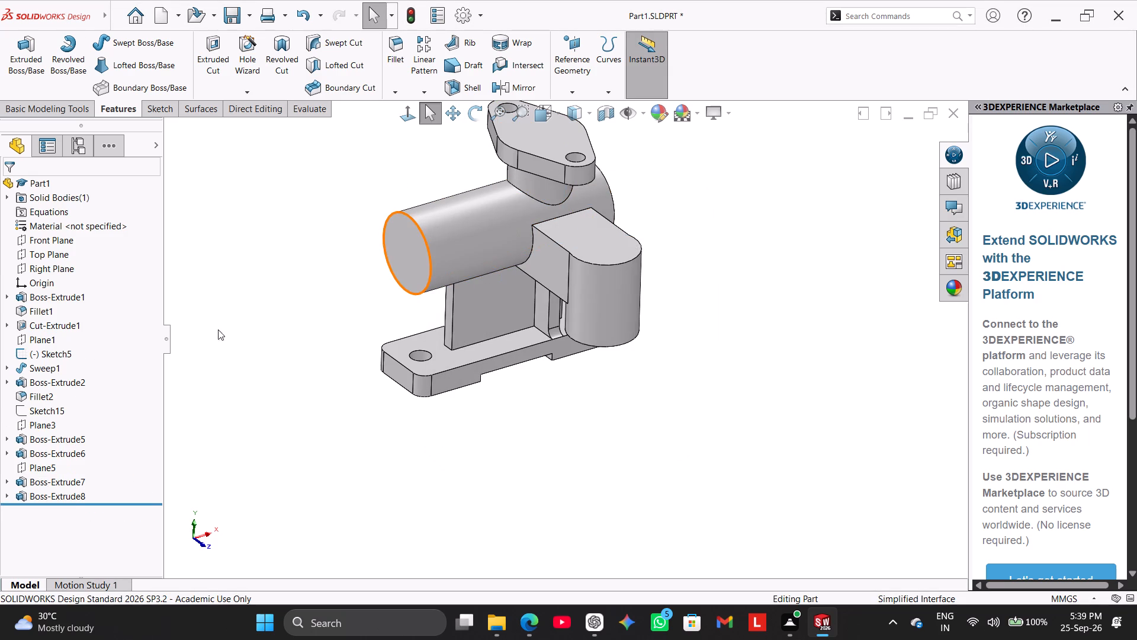
Move Sketch15 below Boss-Extrude8 so it sits last in the feature order.
left_click(61, 407)
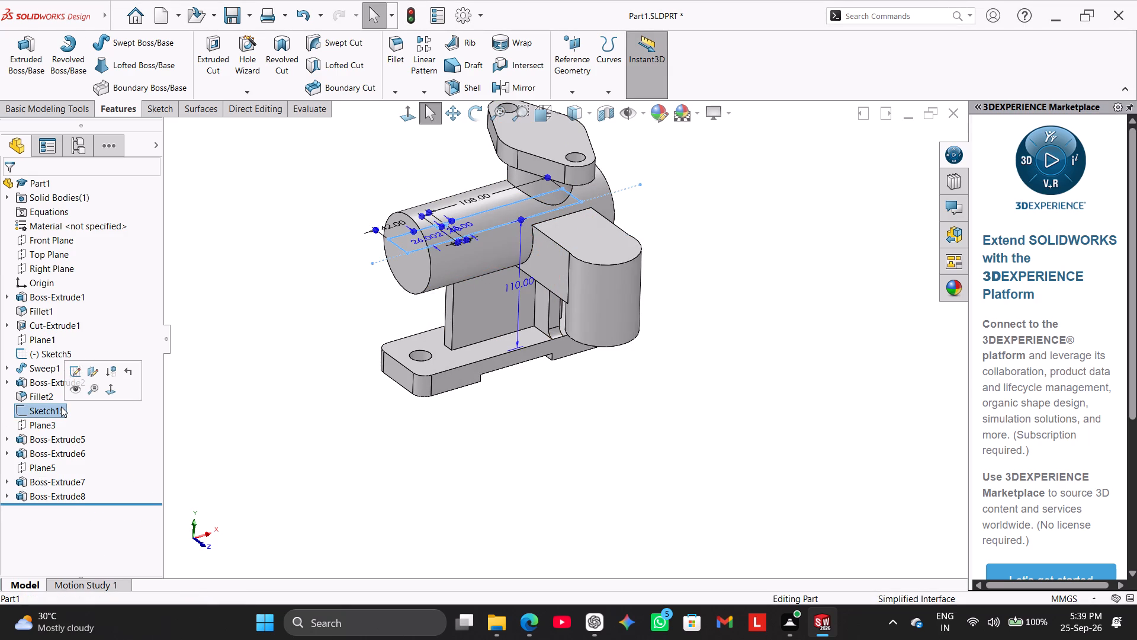
middle_click_drag(299, 356, 325, 404)
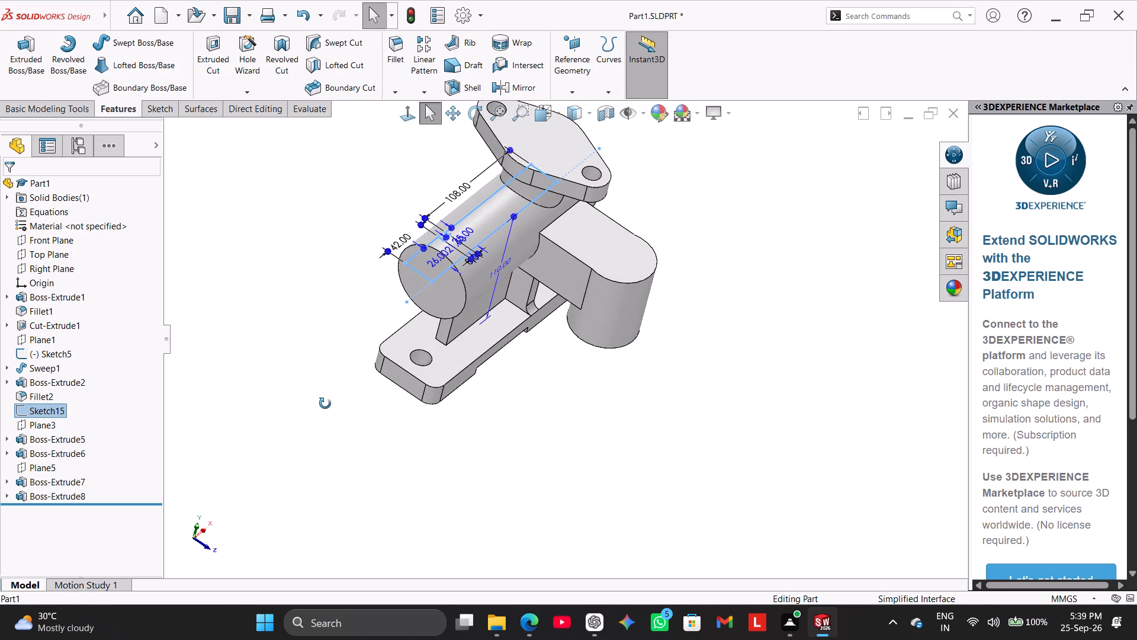
middle_click_drag(325, 404, 321, 388)
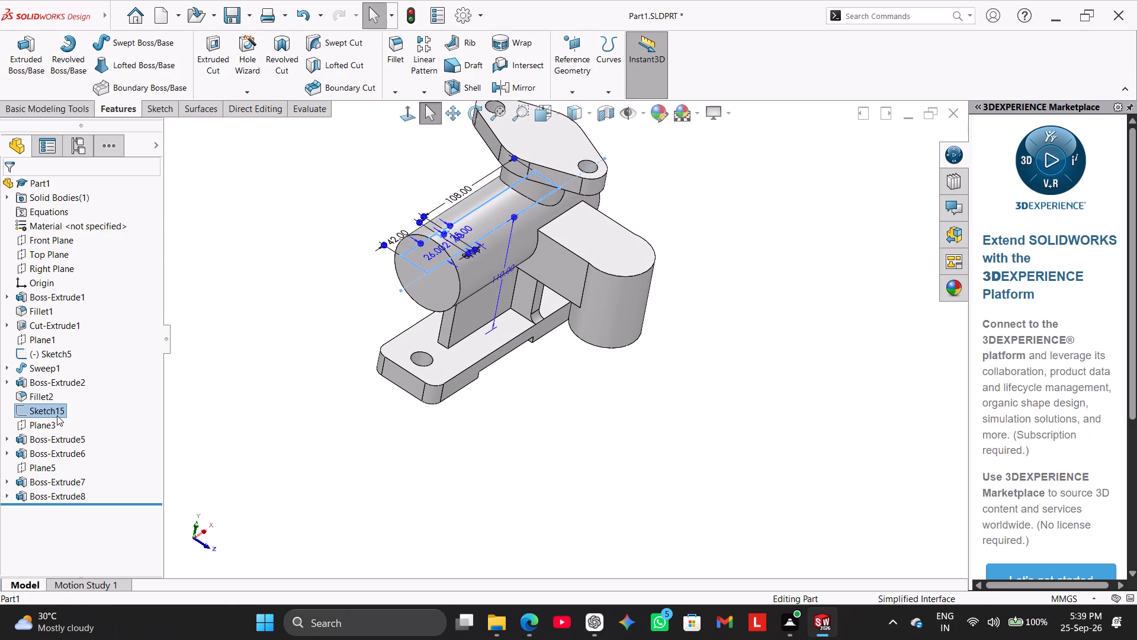
left_click_drag(53, 412, 97, 501)
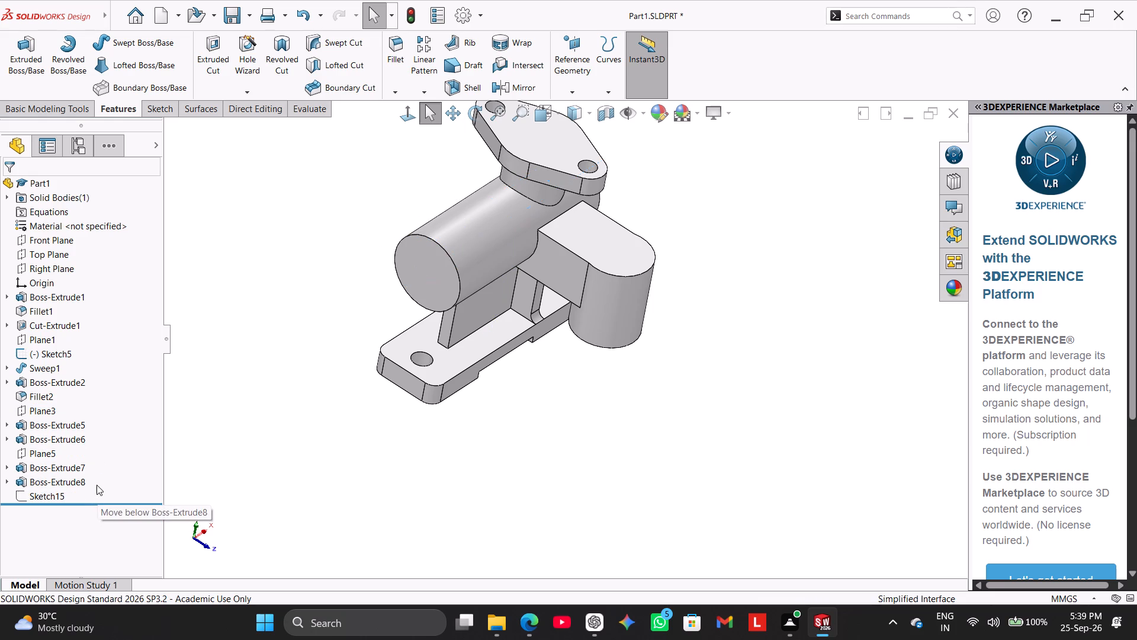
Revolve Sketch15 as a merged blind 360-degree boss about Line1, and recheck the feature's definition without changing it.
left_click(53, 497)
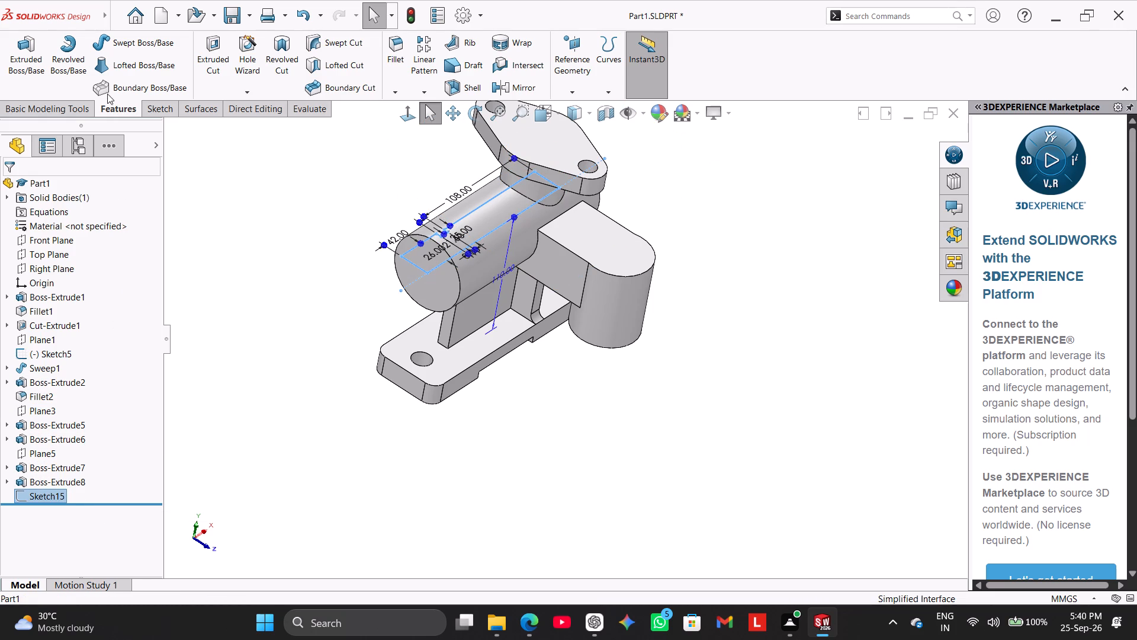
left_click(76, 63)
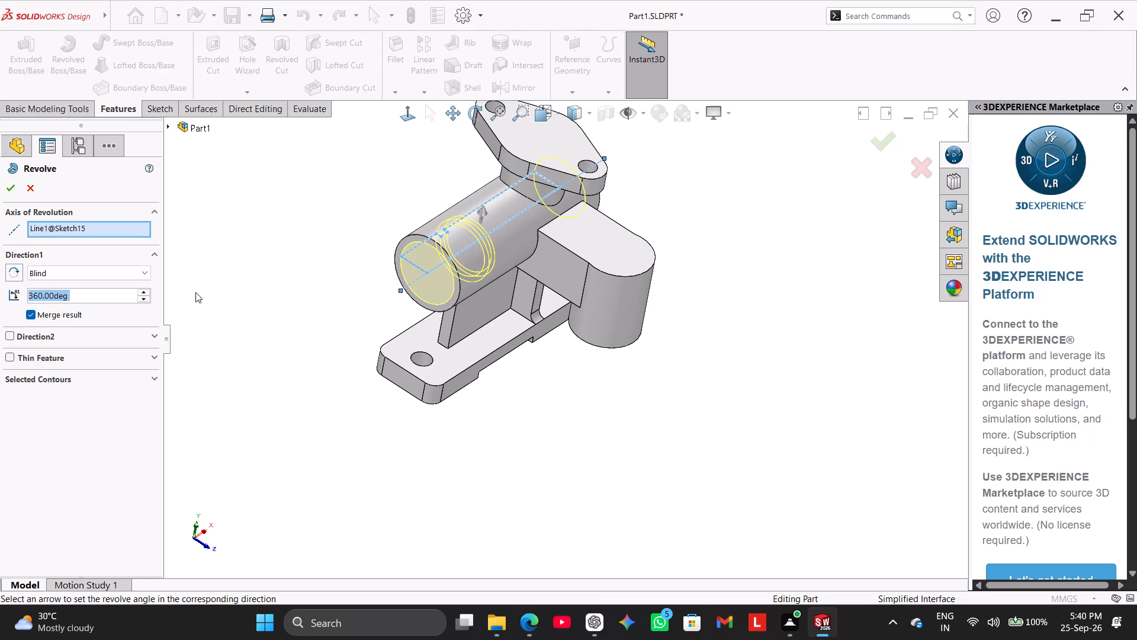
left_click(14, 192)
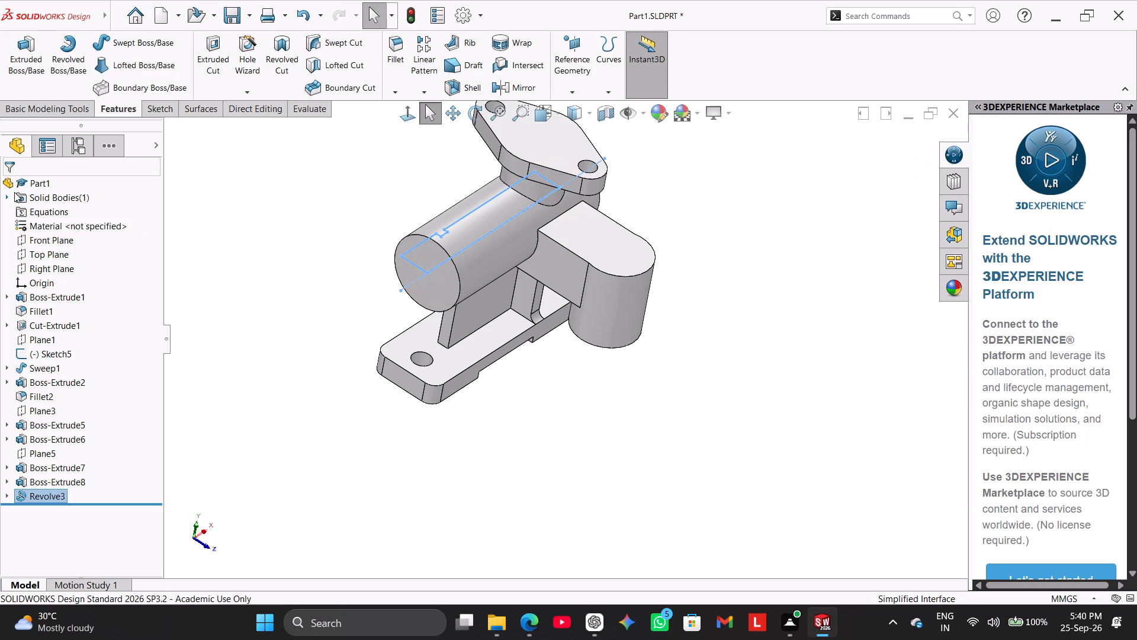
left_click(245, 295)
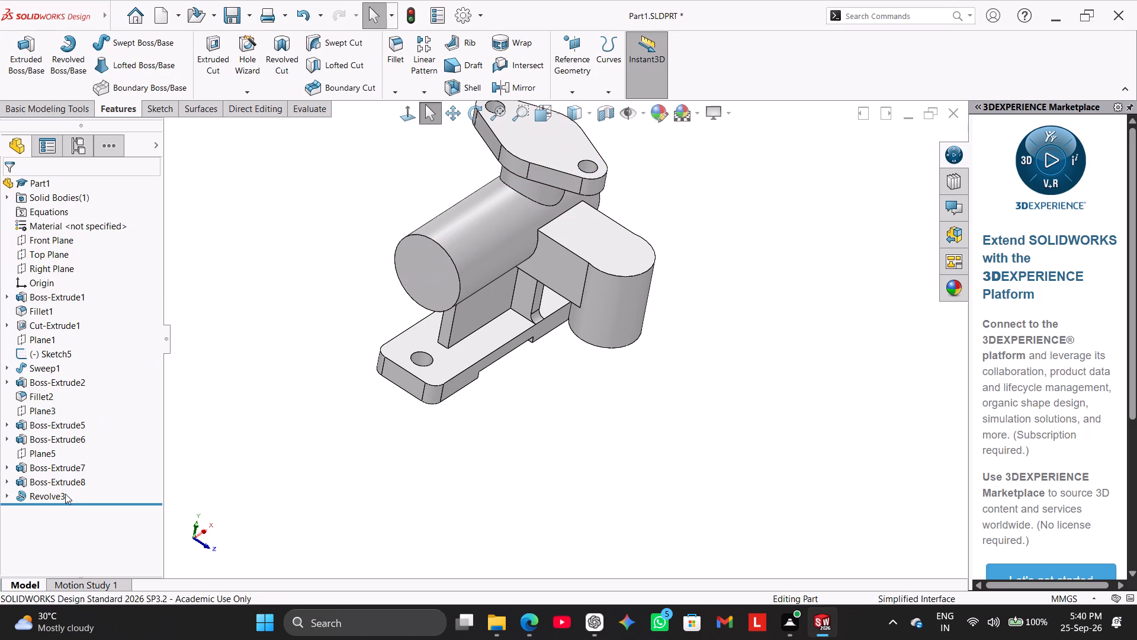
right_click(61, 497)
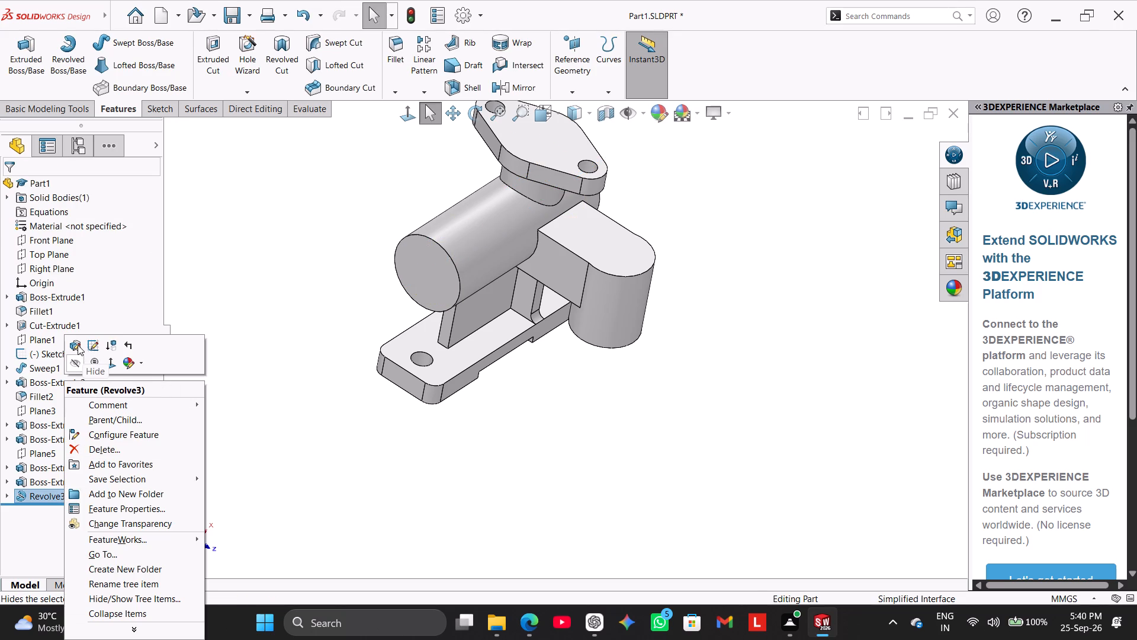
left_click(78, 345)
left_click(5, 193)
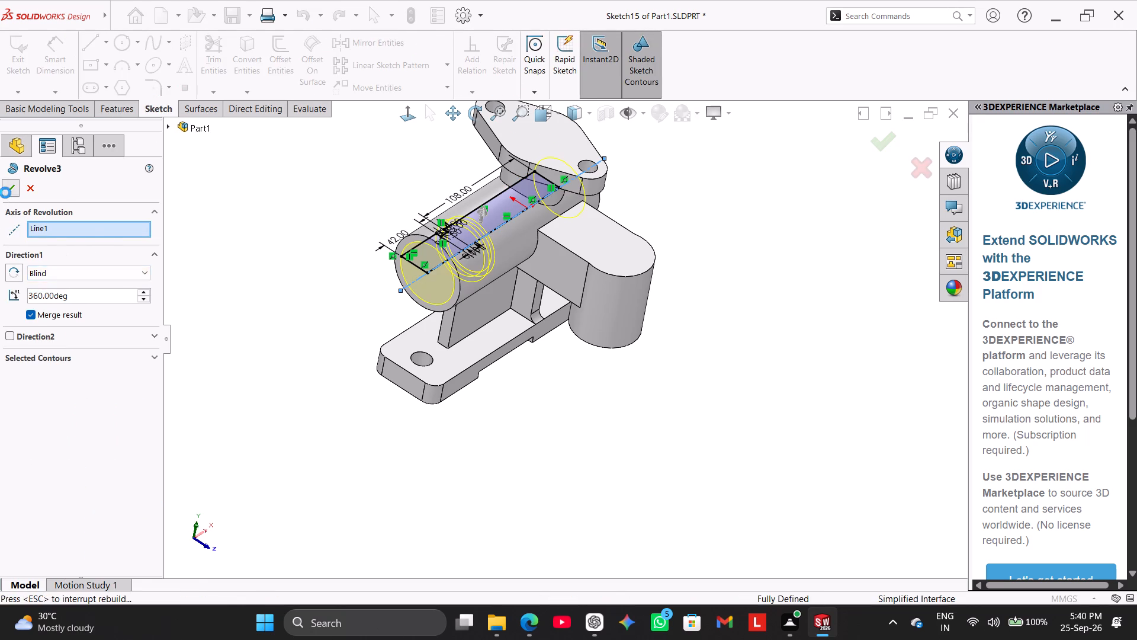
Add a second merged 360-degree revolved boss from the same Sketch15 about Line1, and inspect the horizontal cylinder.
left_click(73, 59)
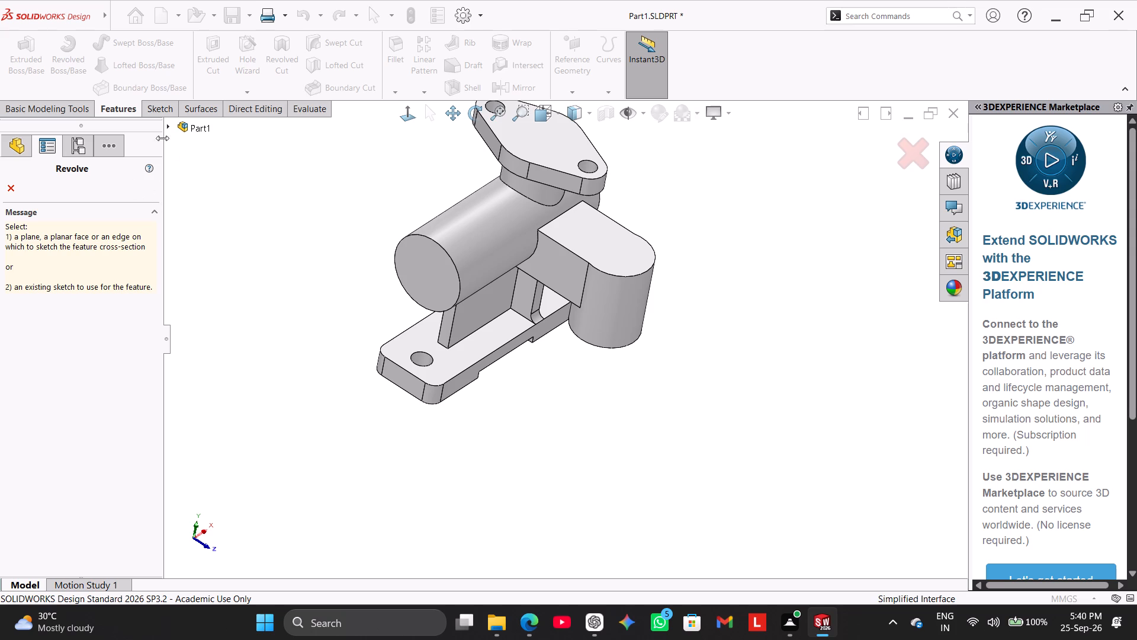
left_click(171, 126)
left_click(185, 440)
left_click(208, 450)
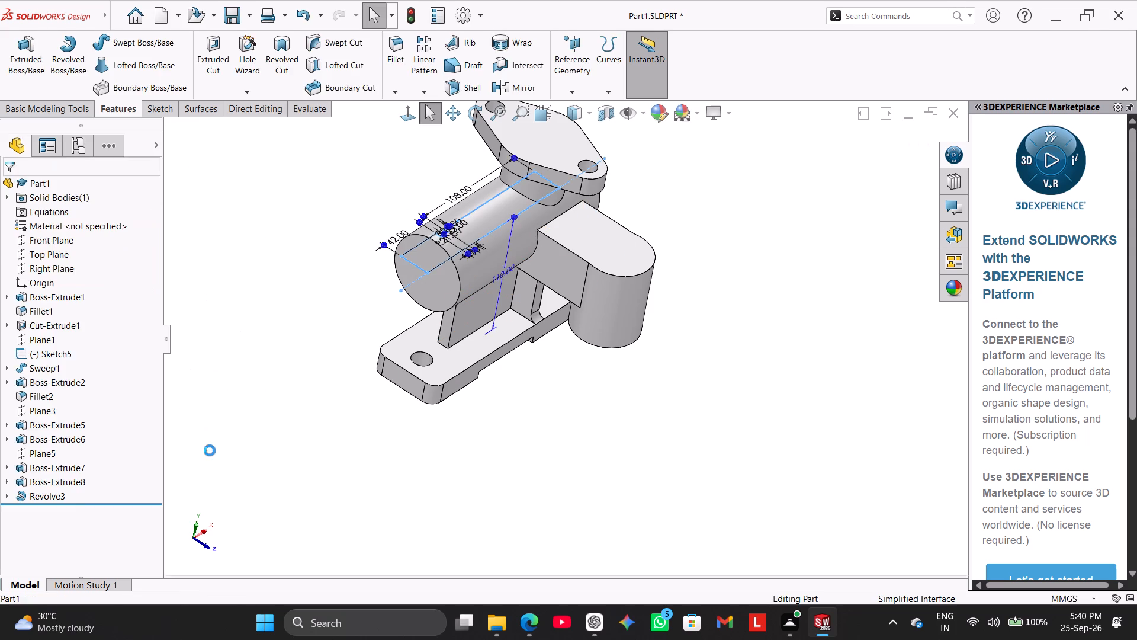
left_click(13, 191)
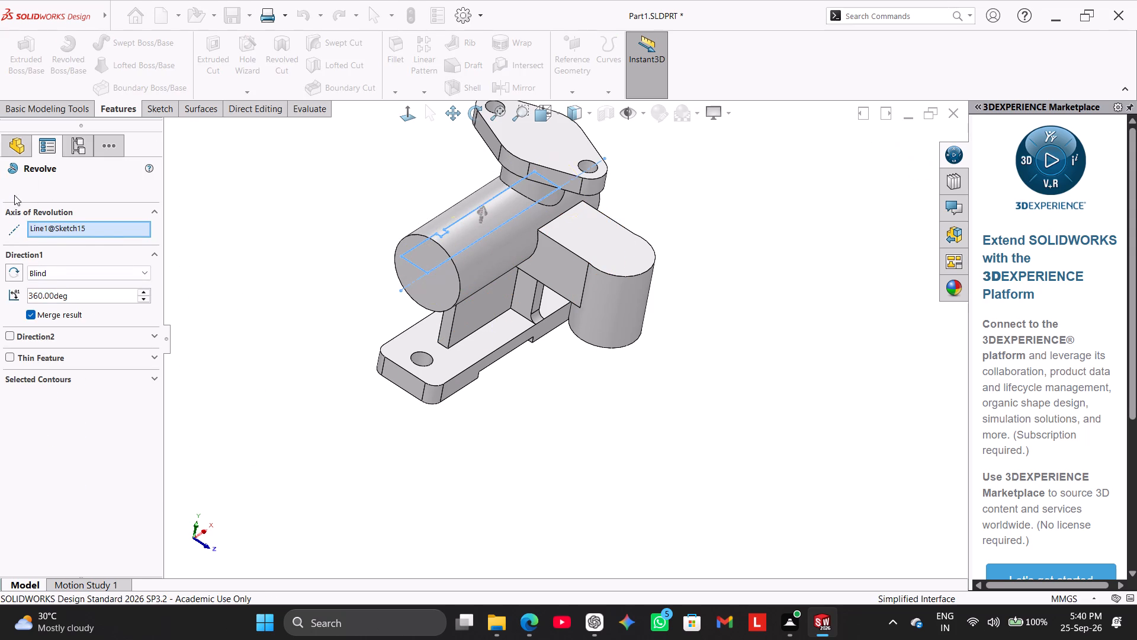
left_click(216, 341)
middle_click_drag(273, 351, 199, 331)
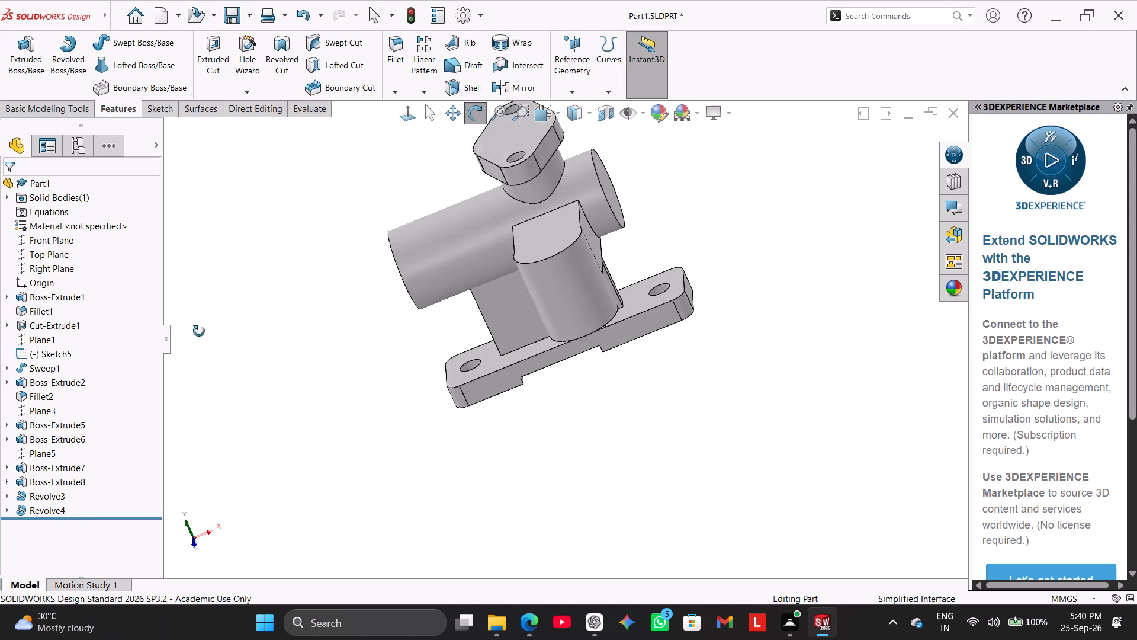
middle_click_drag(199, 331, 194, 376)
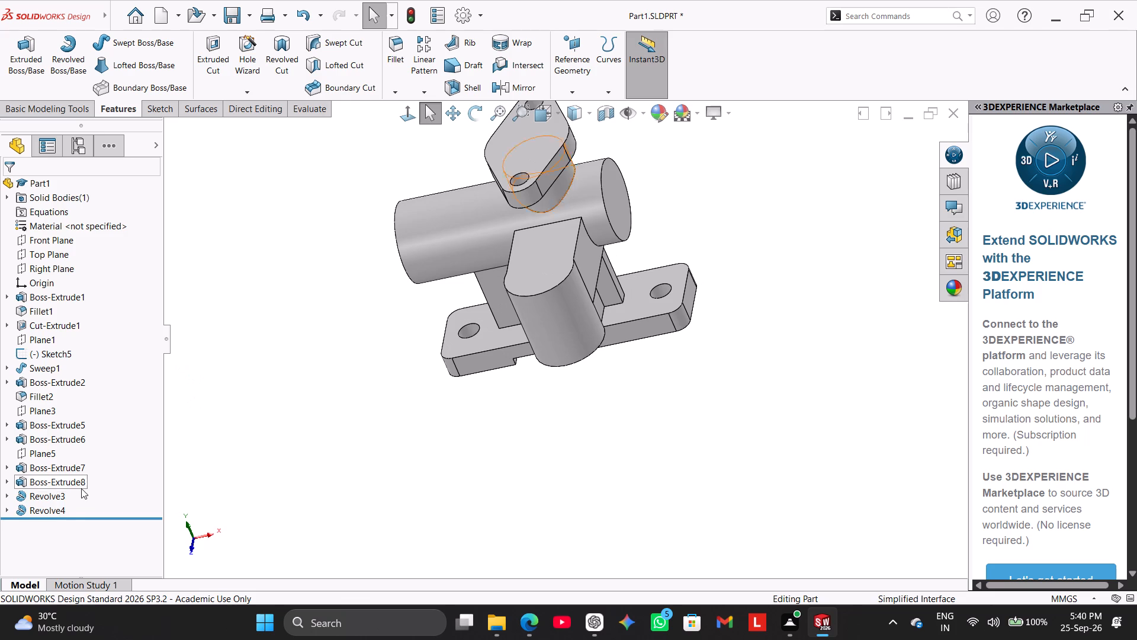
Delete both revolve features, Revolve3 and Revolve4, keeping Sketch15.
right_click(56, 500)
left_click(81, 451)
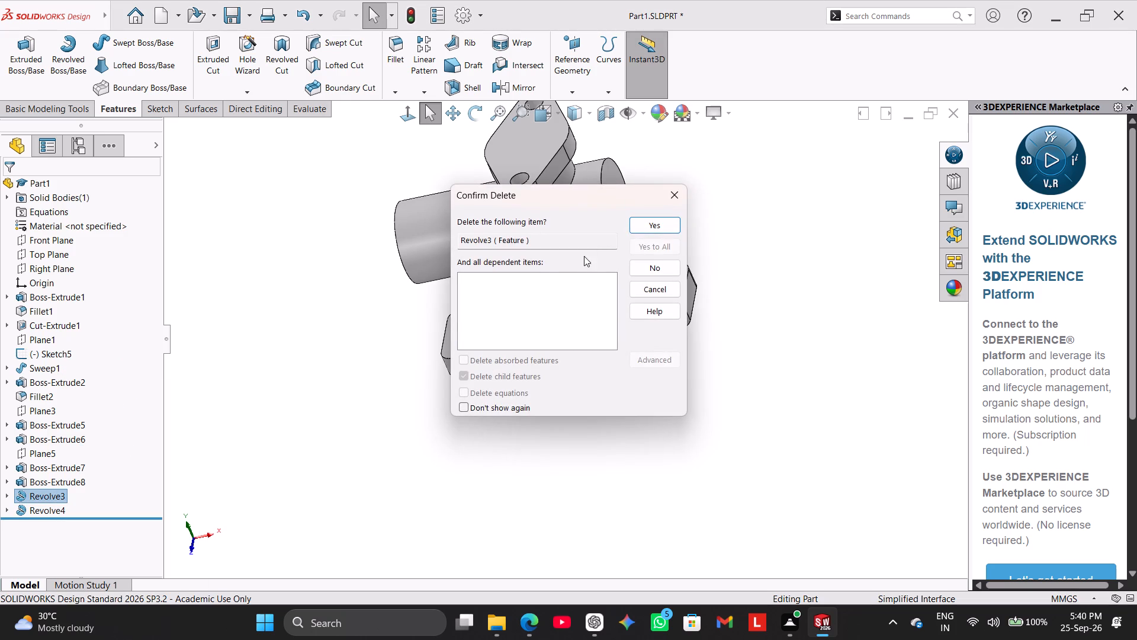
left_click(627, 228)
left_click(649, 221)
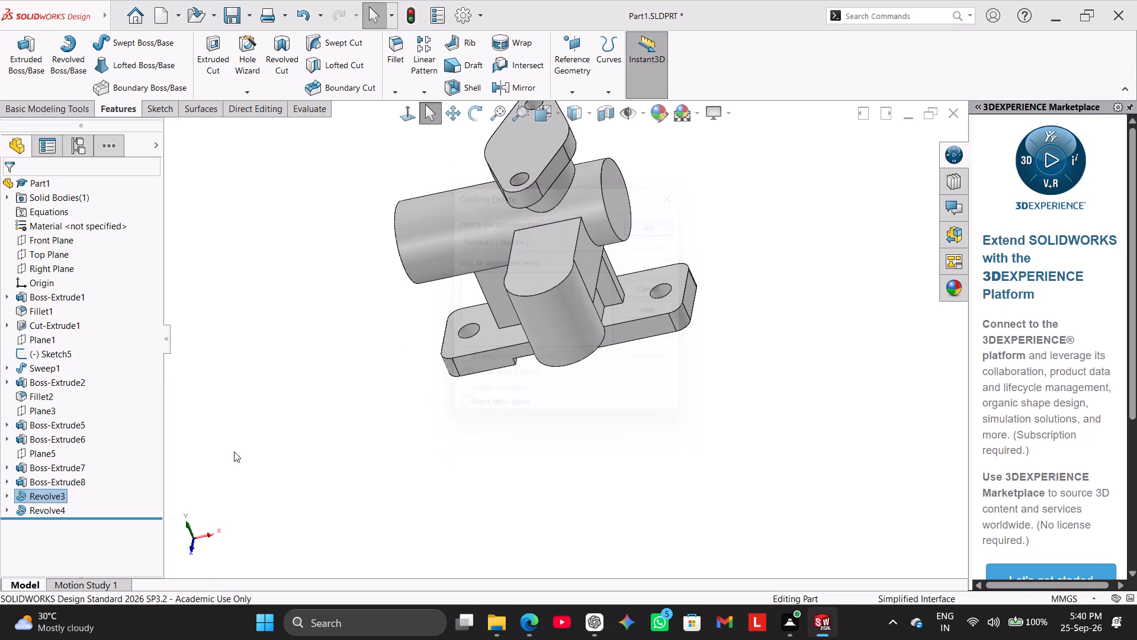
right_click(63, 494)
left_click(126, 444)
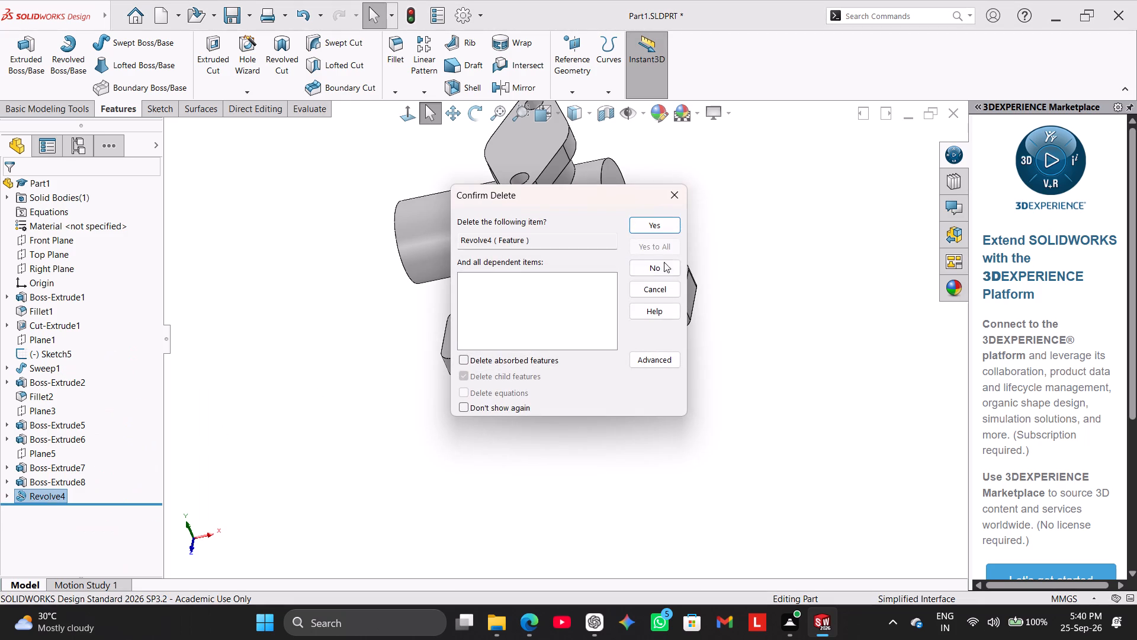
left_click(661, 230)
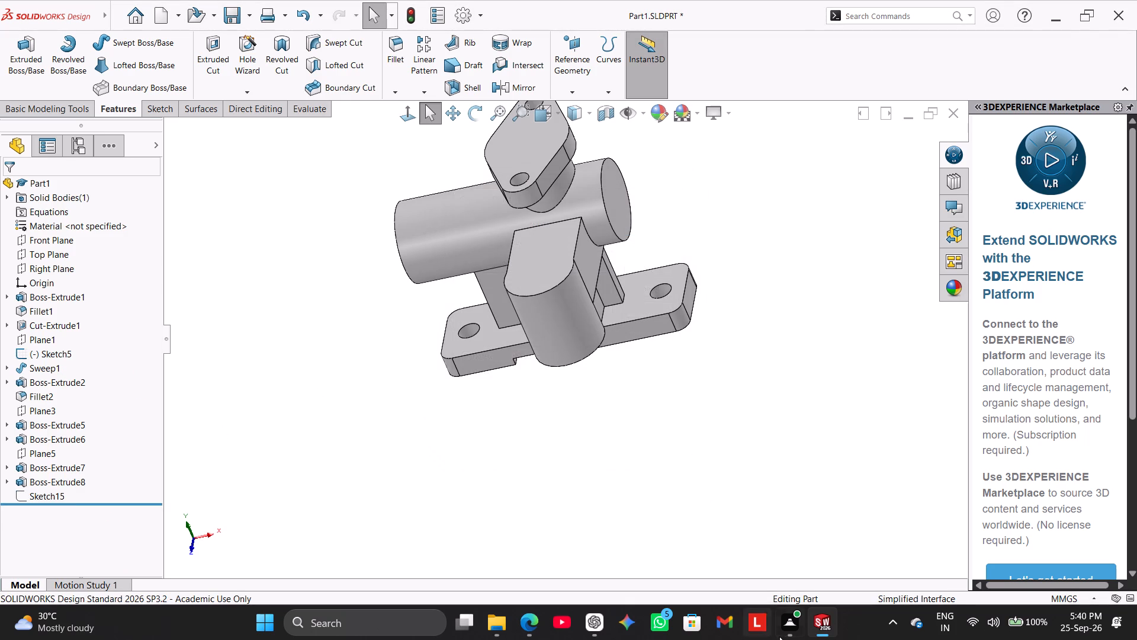
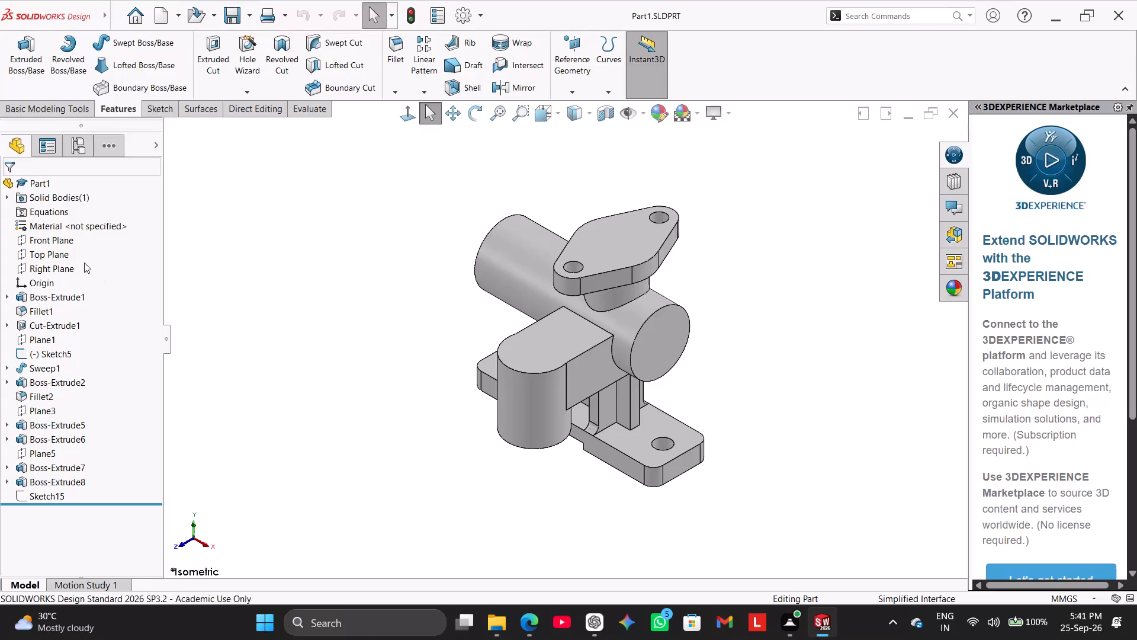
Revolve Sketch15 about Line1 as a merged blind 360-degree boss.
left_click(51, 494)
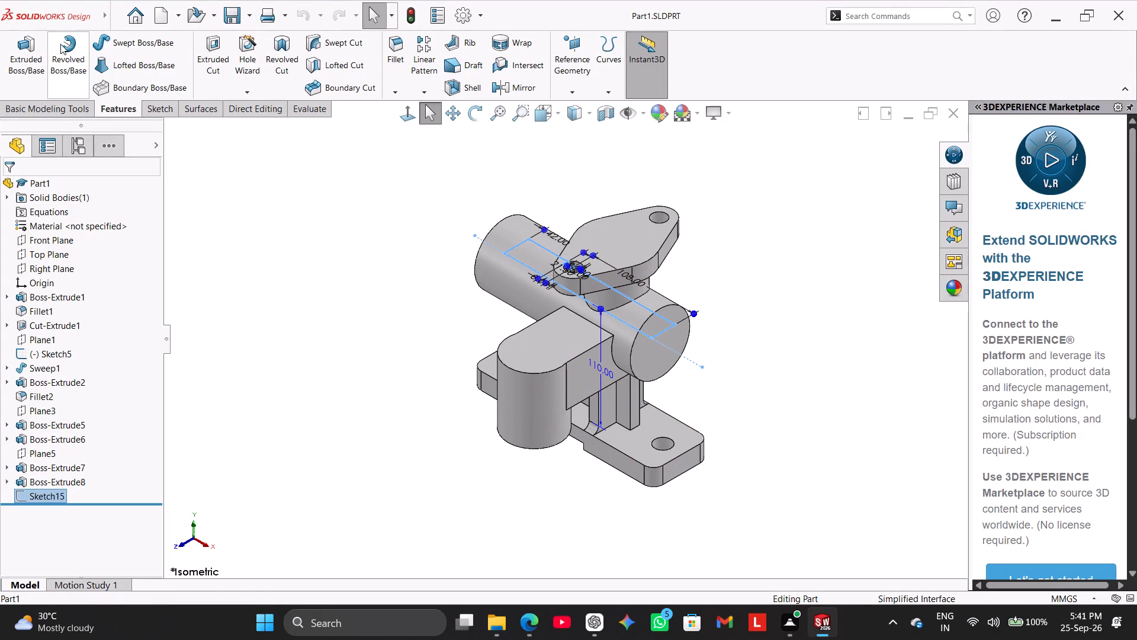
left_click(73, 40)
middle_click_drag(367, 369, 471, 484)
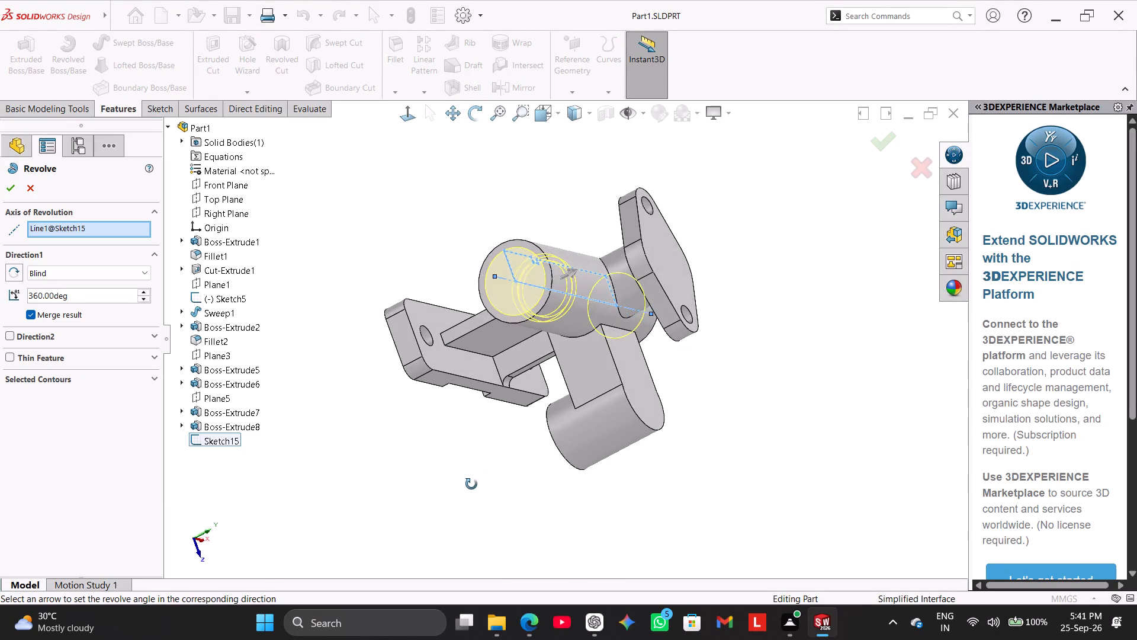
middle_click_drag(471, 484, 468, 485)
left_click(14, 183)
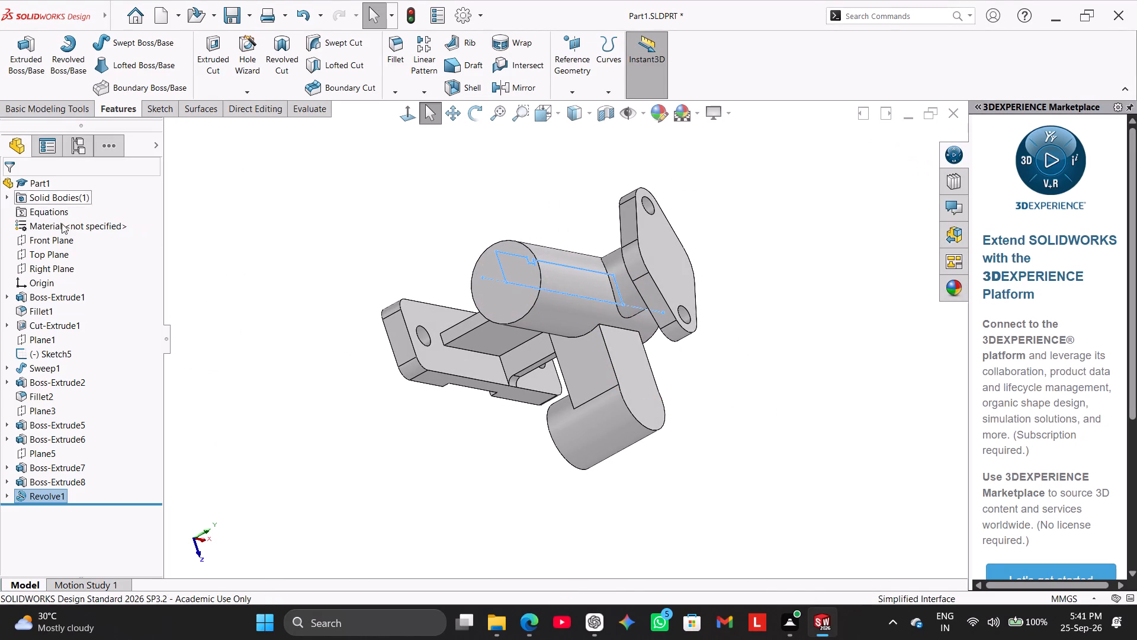
Examine the new revolved boss and its dimensions around the horizontal cylinder from several angles.
left_click(271, 322)
middle_click_drag(303, 332, 264, 342)
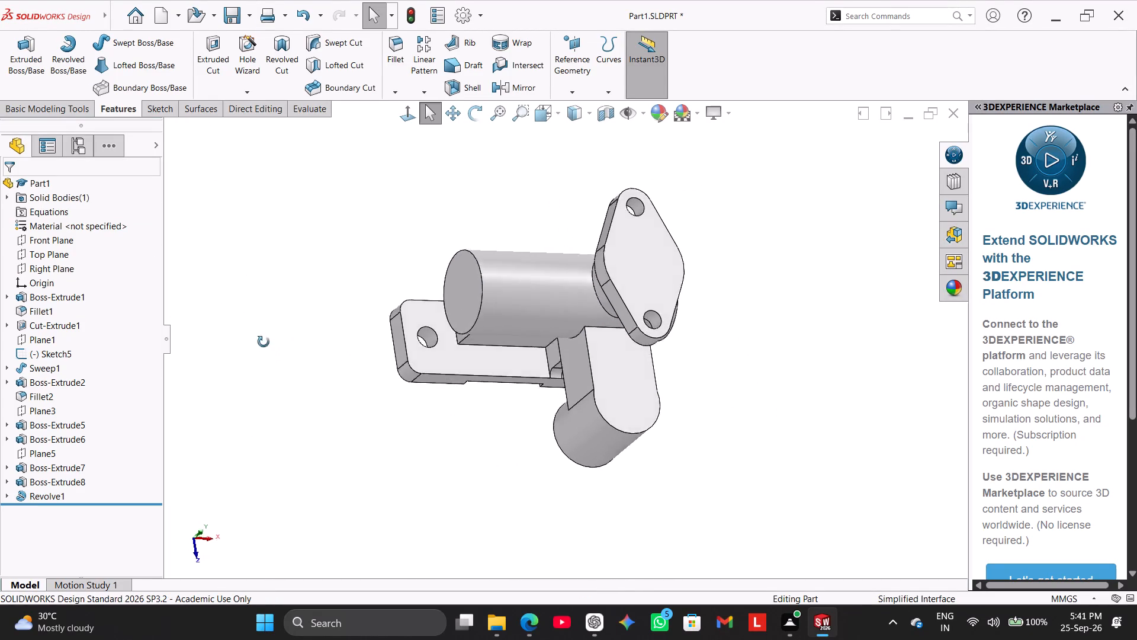
middle_click_drag(264, 342, 251, 314)
left_click(46, 497)
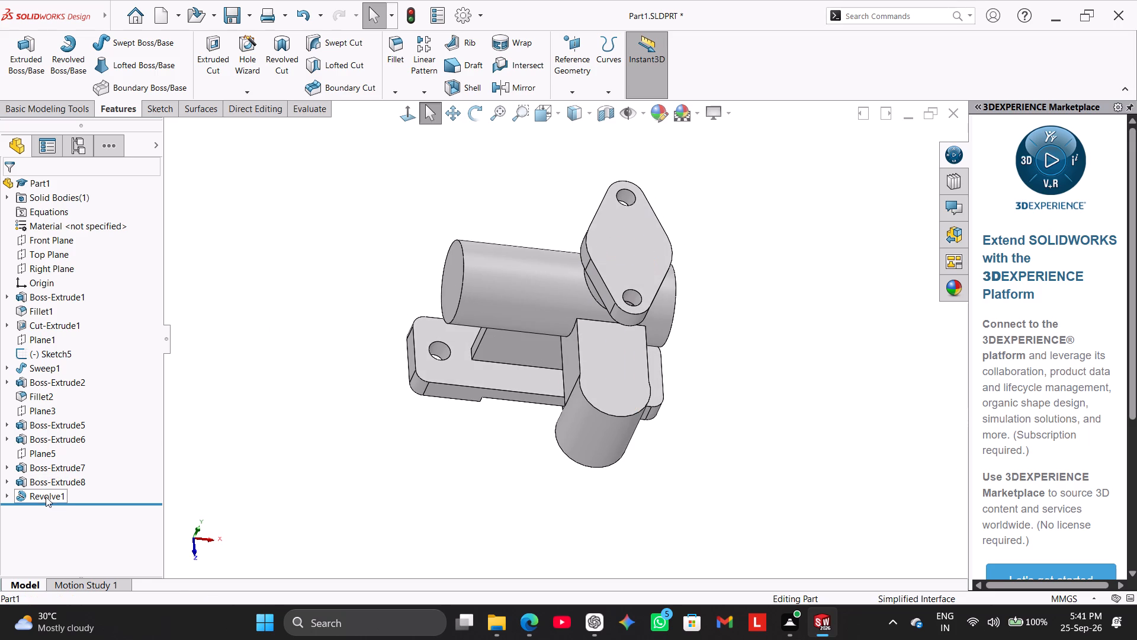
scroll(280, 368, "up", 4)
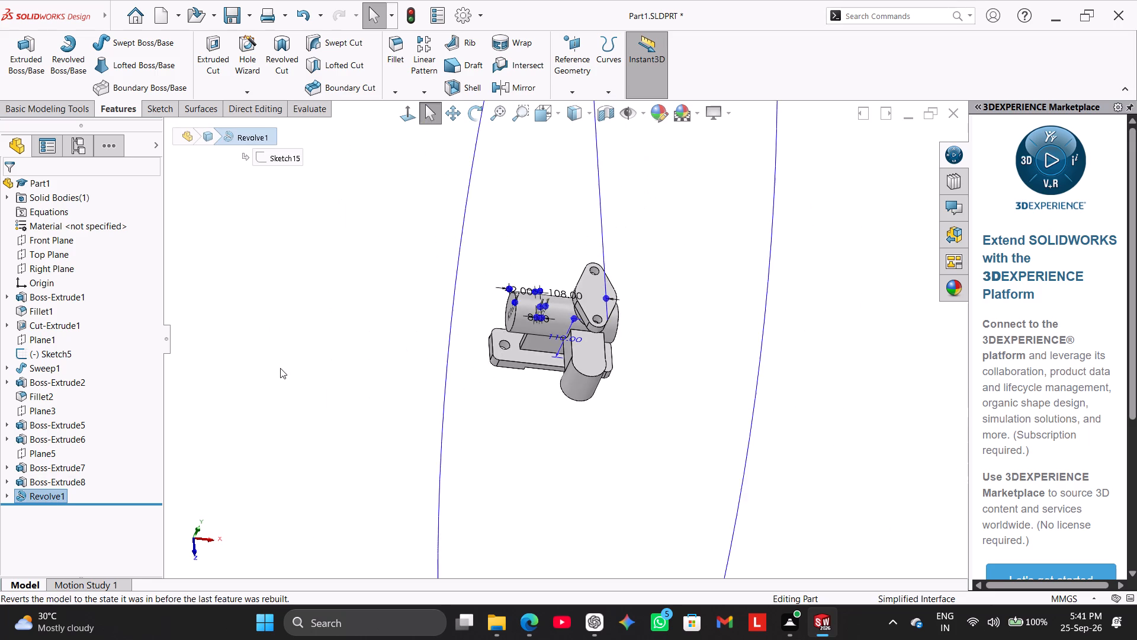
left_click(280, 368)
scroll(280, 368, "up", 2)
left_click(52, 494)
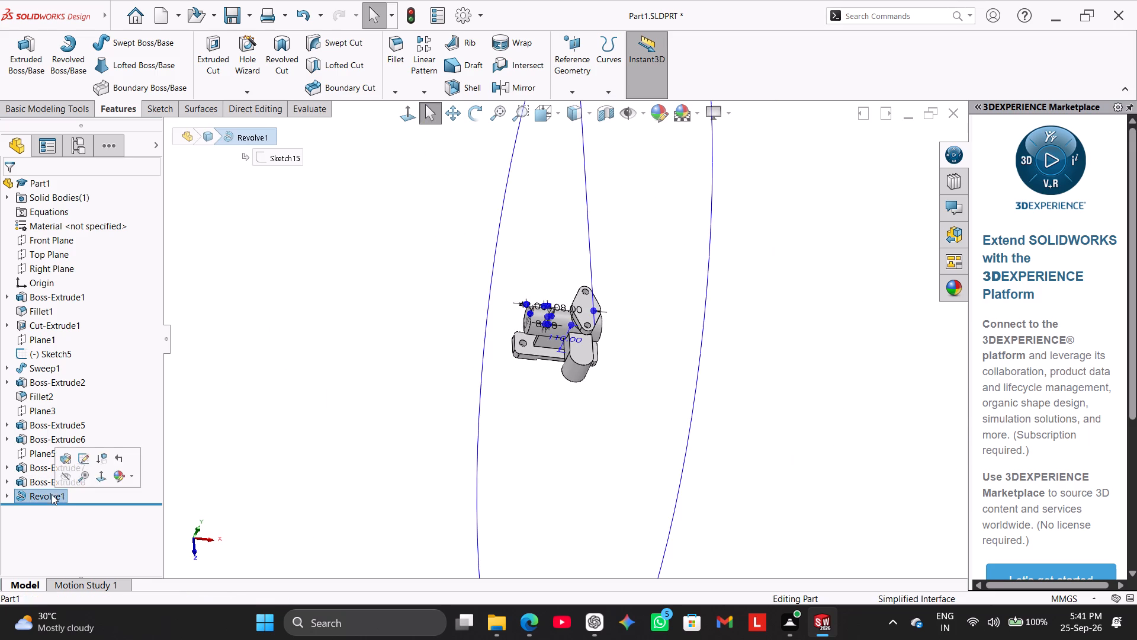
scroll(412, 432, "up", 2)
middle_click_drag(442, 415, 510, 404)
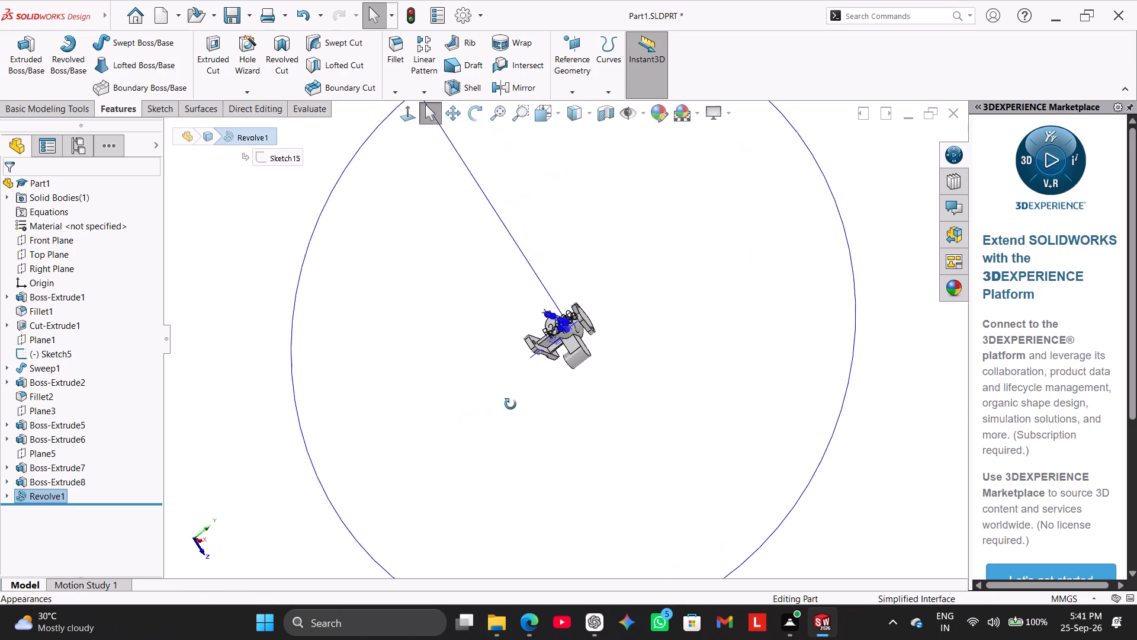
middle_click_drag(510, 404, 469, 417)
scroll(470, 414, "up", 2)
middle_click_drag(477, 408, 525, 409)
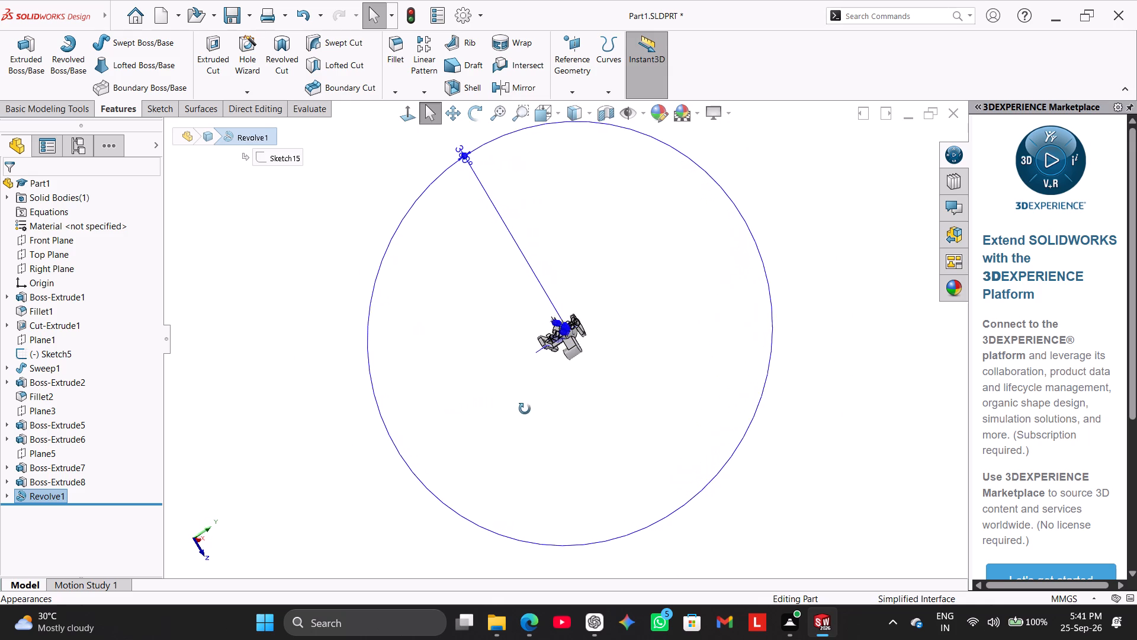
middle_click_drag(525, 409, 525, 409)
Open Sketch15 under Revolve1, examine its profile inside the horizontal cylinder from several angles, and leave it unchanged.
left_click(5, 498)
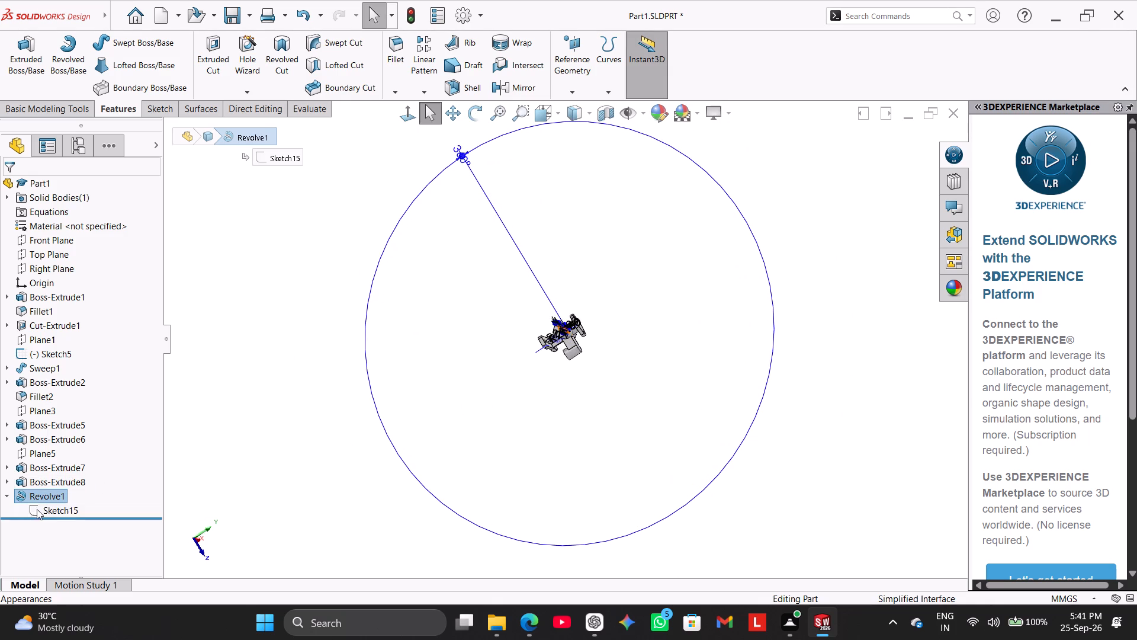
left_click(37, 509)
left_click(52, 475)
left_click(300, 445)
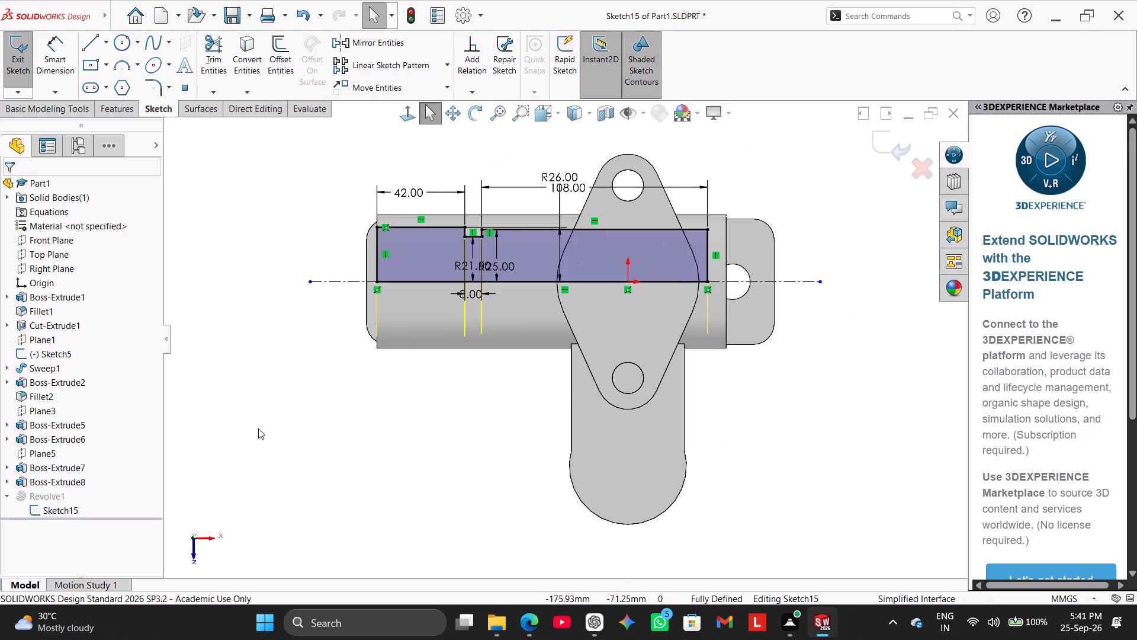
middle_click_drag(267, 421, 327, 453)
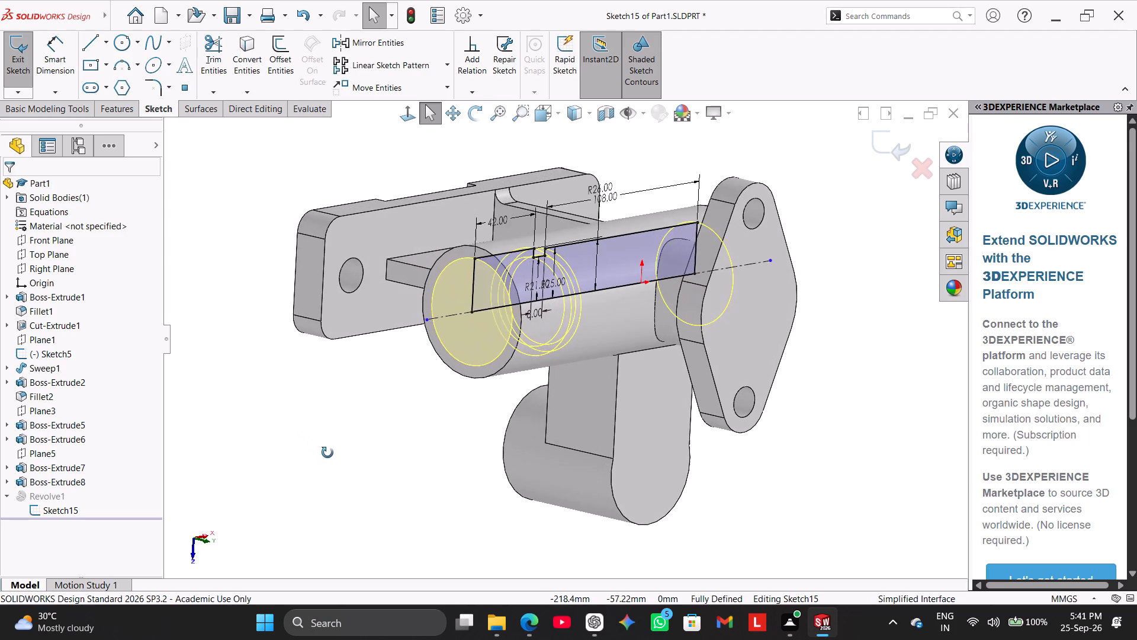
middle_click_drag(327, 453, 269, 446)
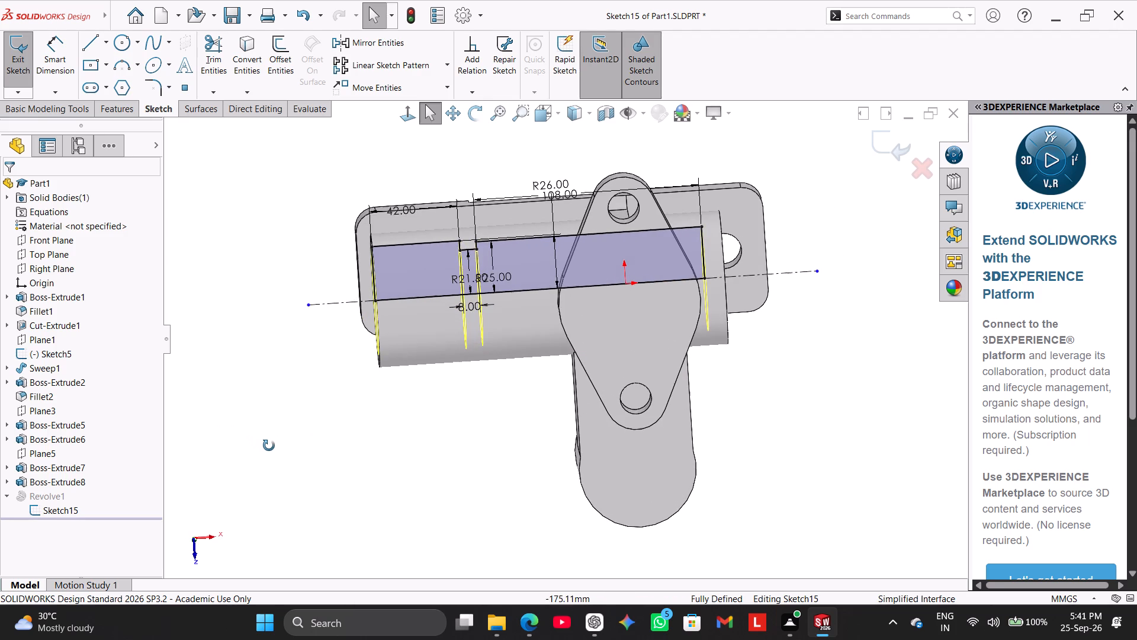
middle_click_drag(269, 446, 258, 488)
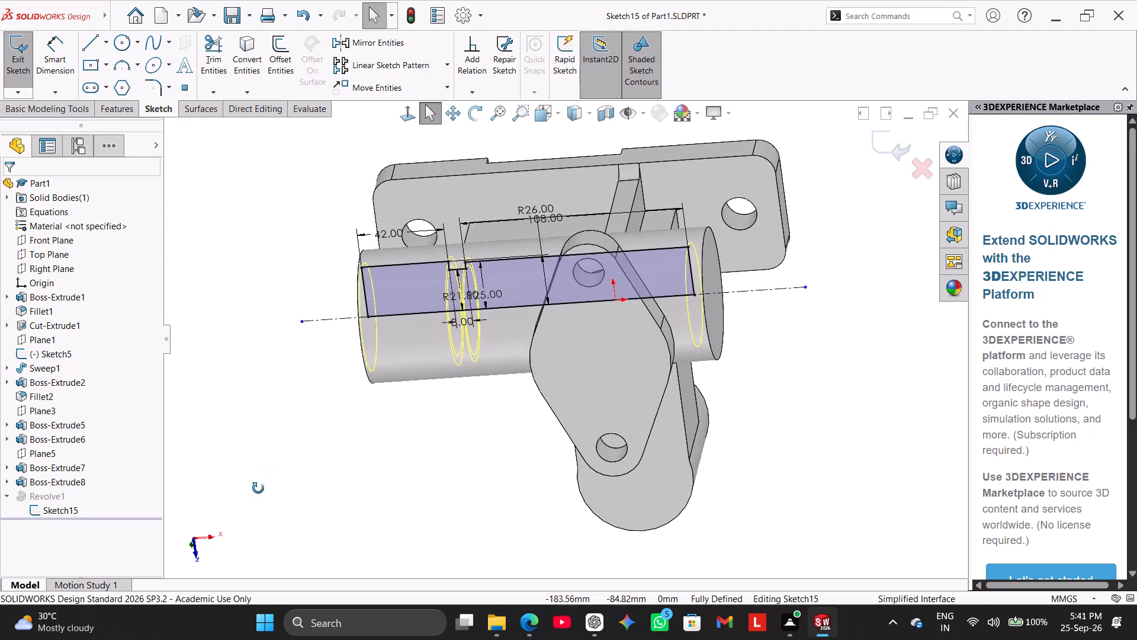
middle_click_drag(258, 488, 260, 408)
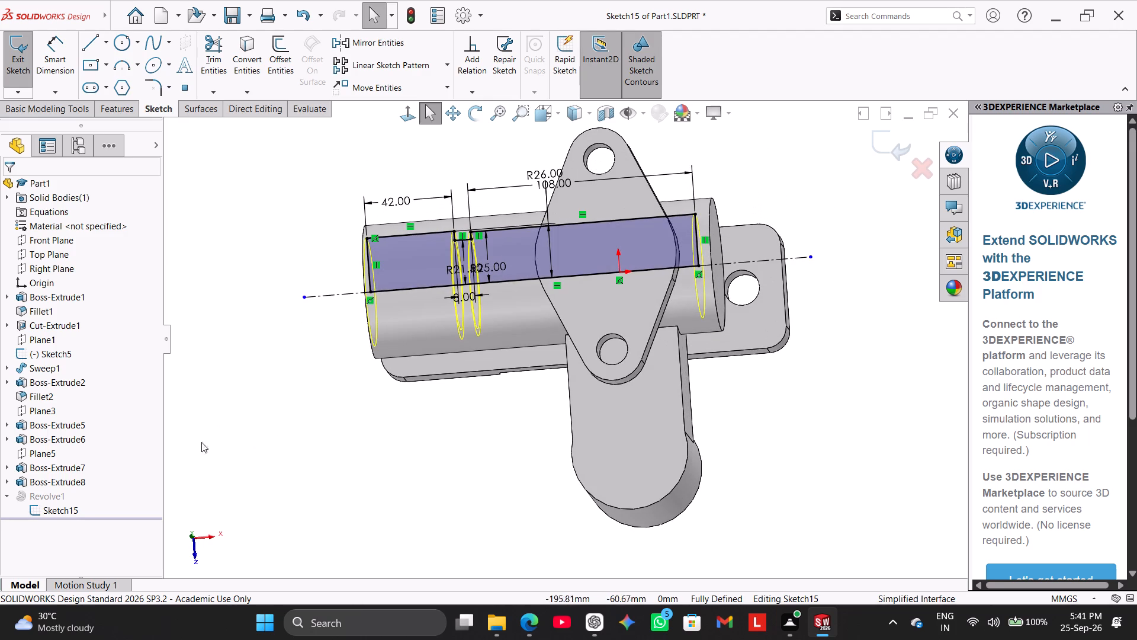
right_click(53, 510)
left_click(189, 399)
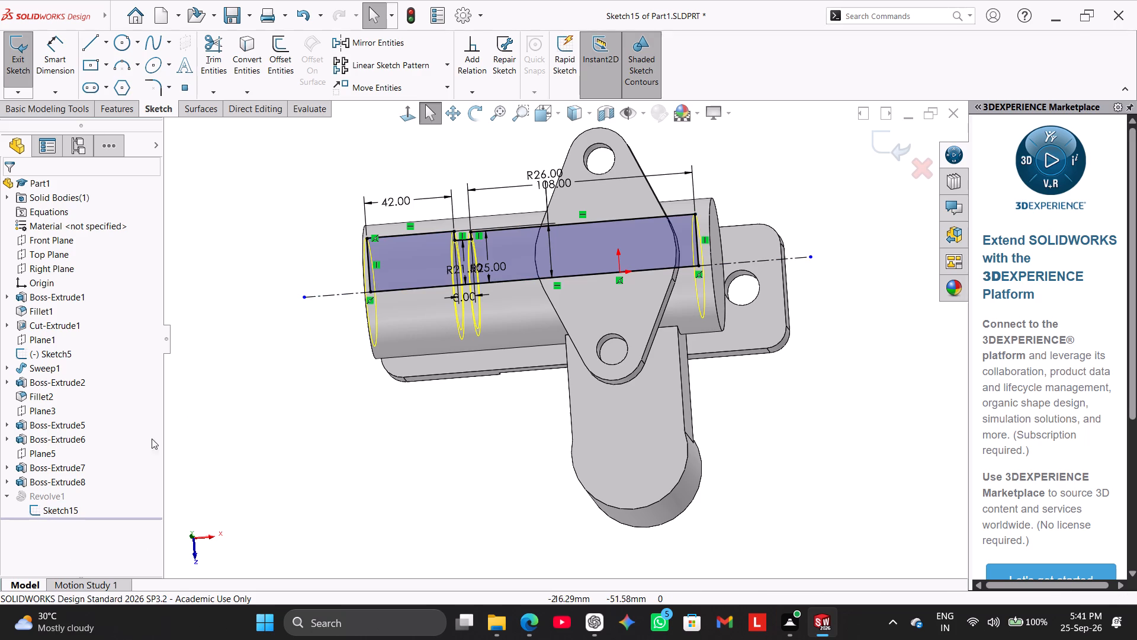
right_click(63, 492)
left_click(195, 420)
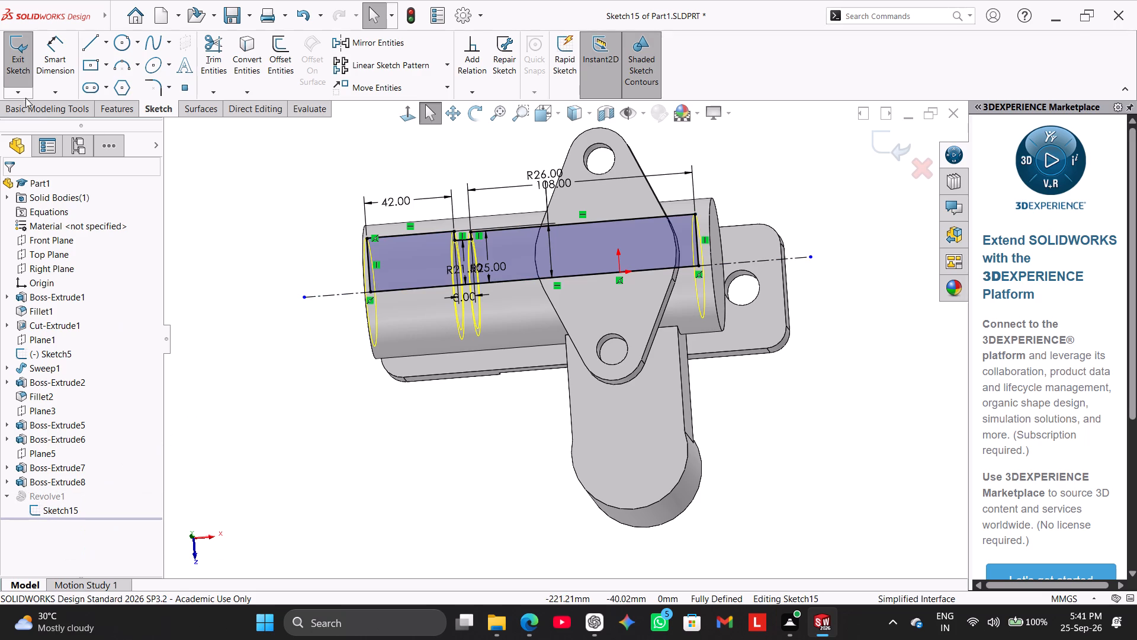
left_click(26, 69)
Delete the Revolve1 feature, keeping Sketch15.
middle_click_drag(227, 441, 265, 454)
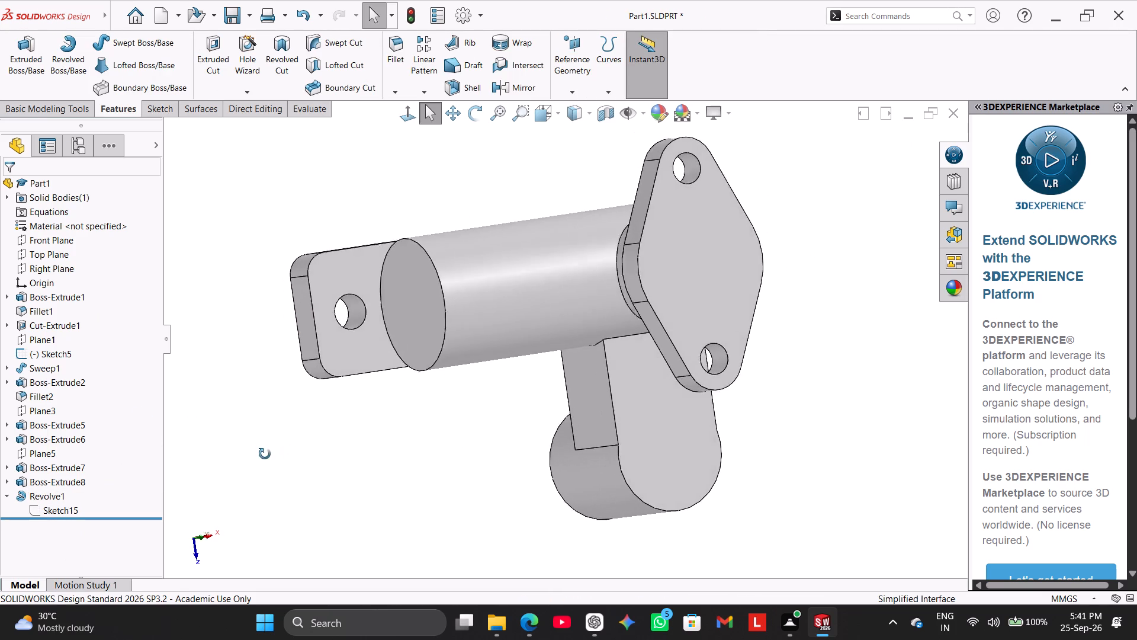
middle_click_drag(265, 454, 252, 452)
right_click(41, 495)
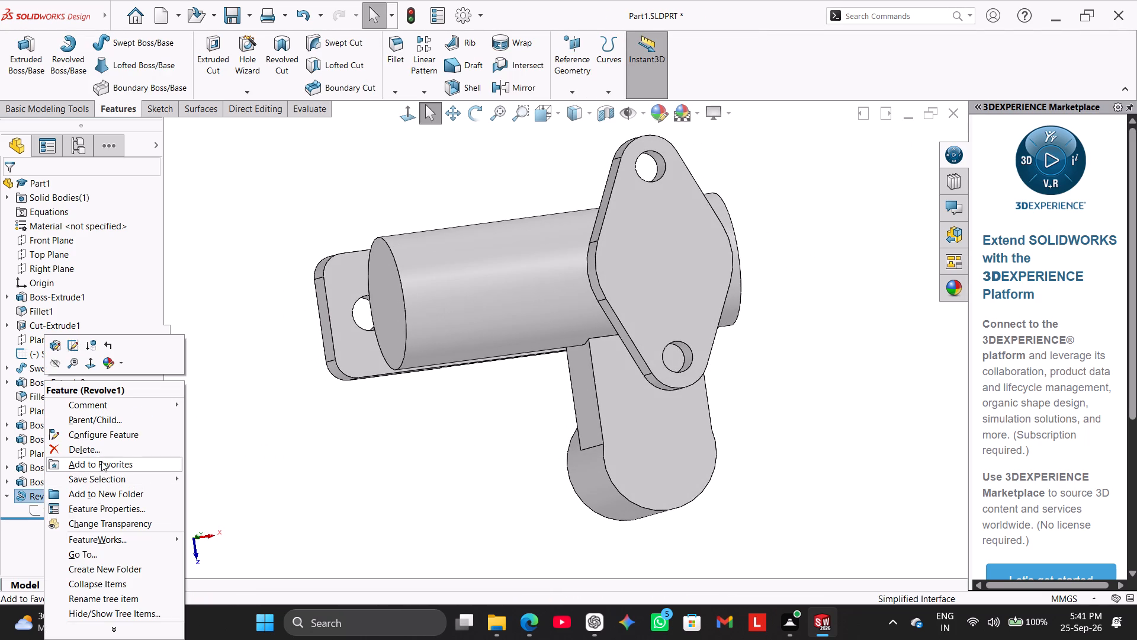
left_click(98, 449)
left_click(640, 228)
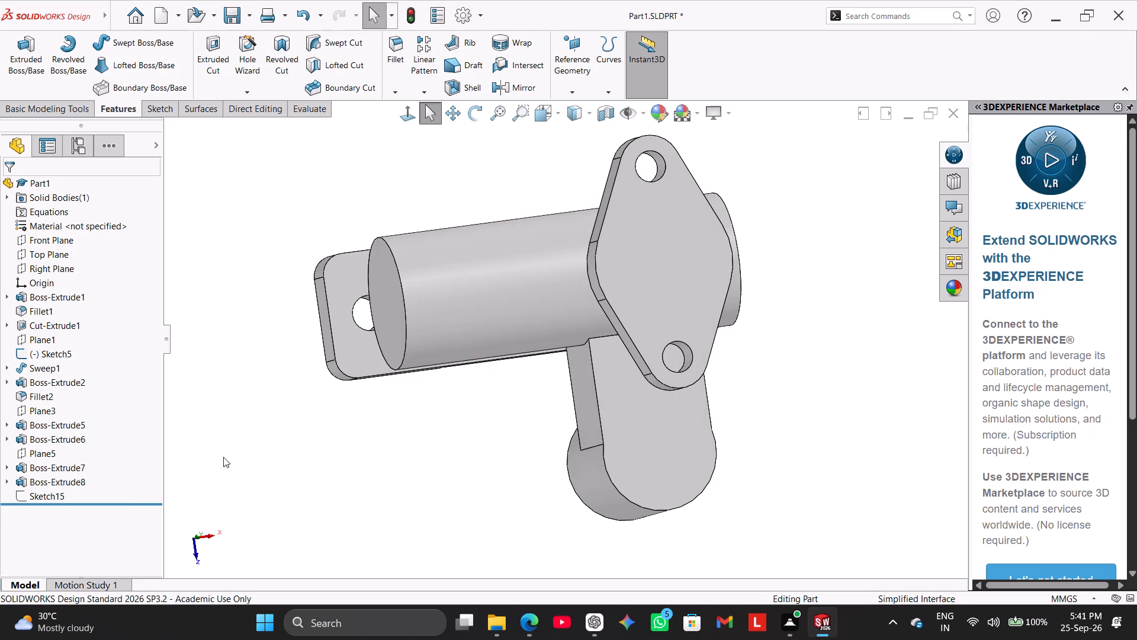
Show Sketch15 in the model and check where its profile lies inside the horizontal cylinder.
left_click(52, 503)
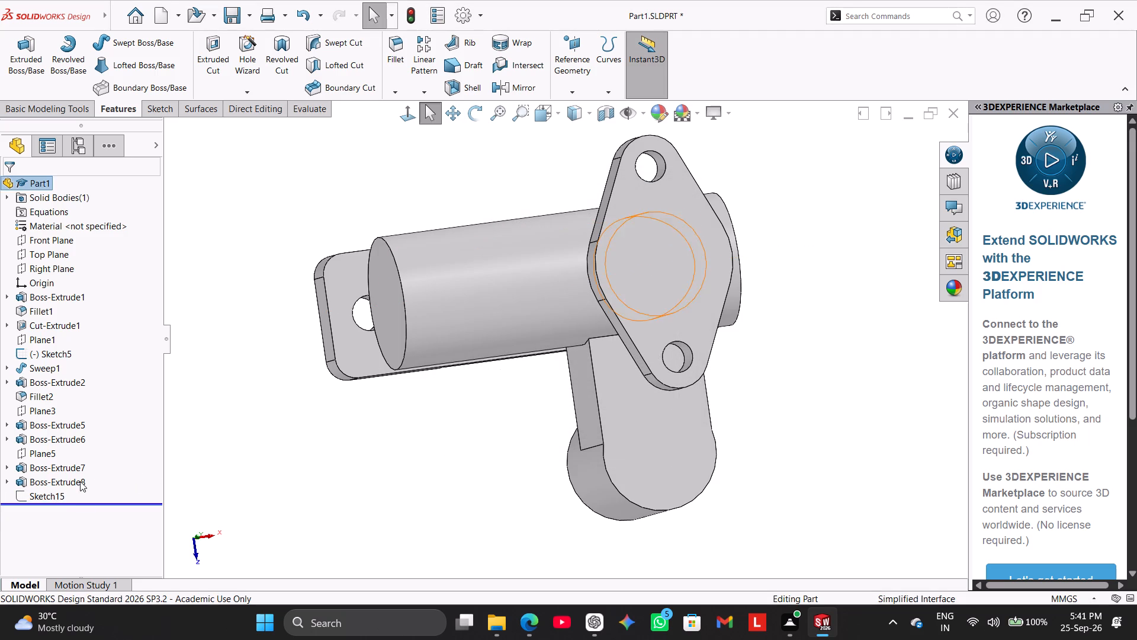
right_click(53, 496)
left_click(73, 363)
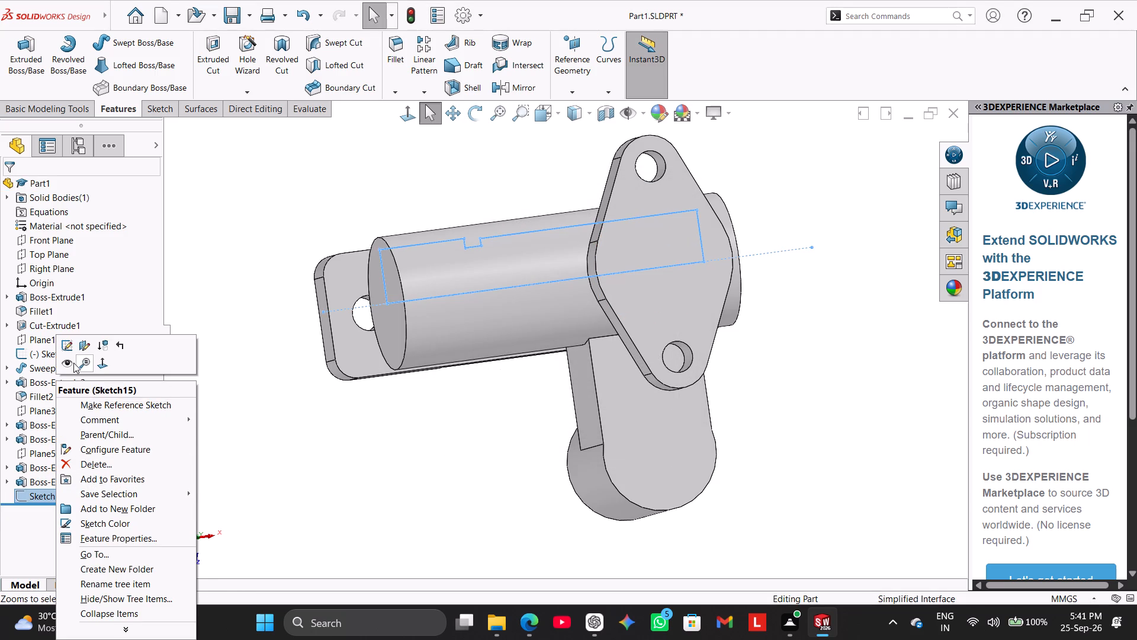
left_click(228, 431)
middle_click_drag(317, 500, 302, 420)
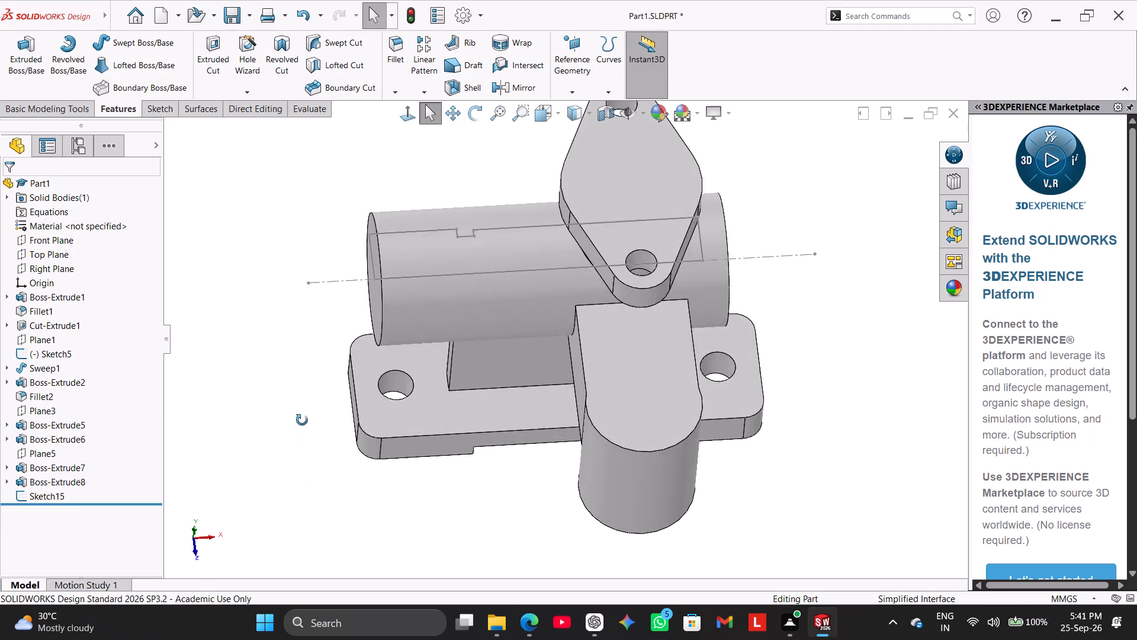
middle_click_drag(302, 420, 310, 392)
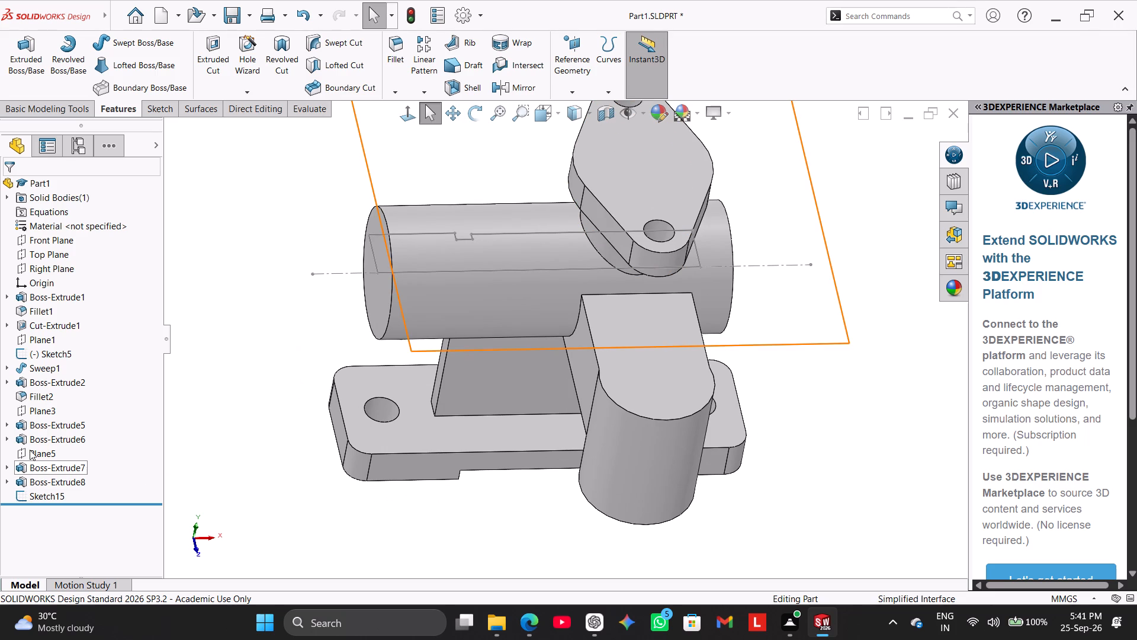
middle_click_drag(199, 453, 240, 454)
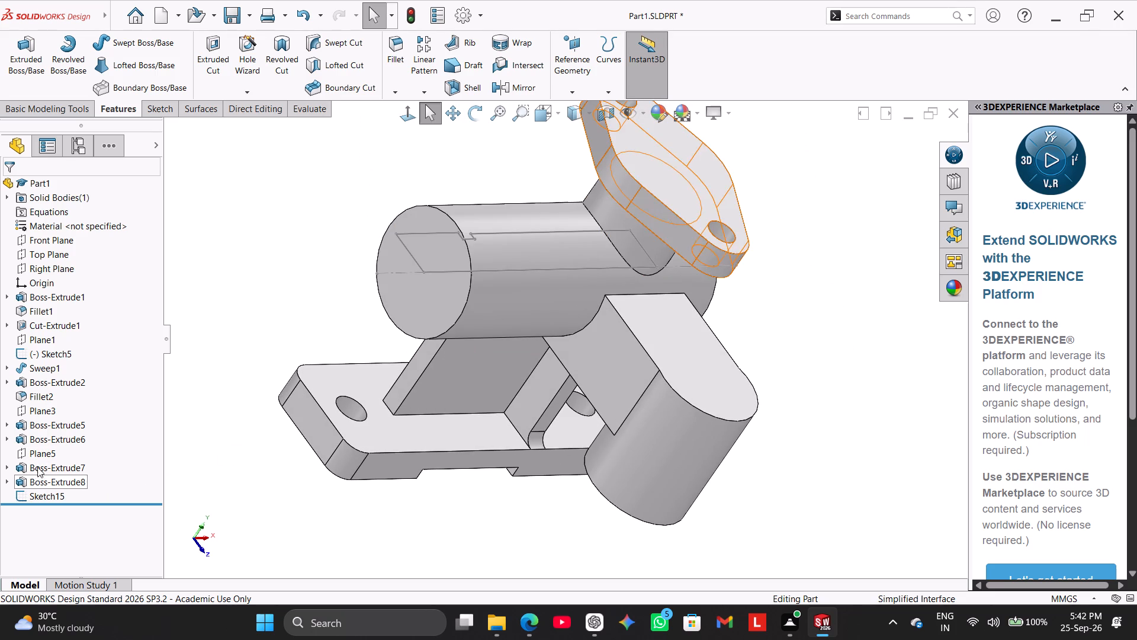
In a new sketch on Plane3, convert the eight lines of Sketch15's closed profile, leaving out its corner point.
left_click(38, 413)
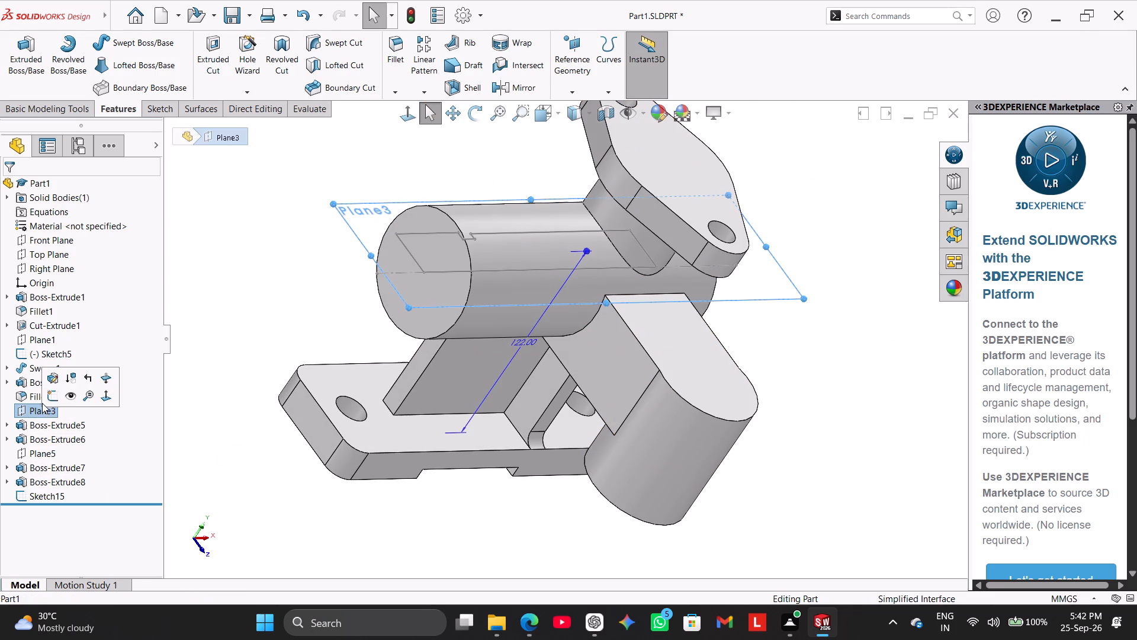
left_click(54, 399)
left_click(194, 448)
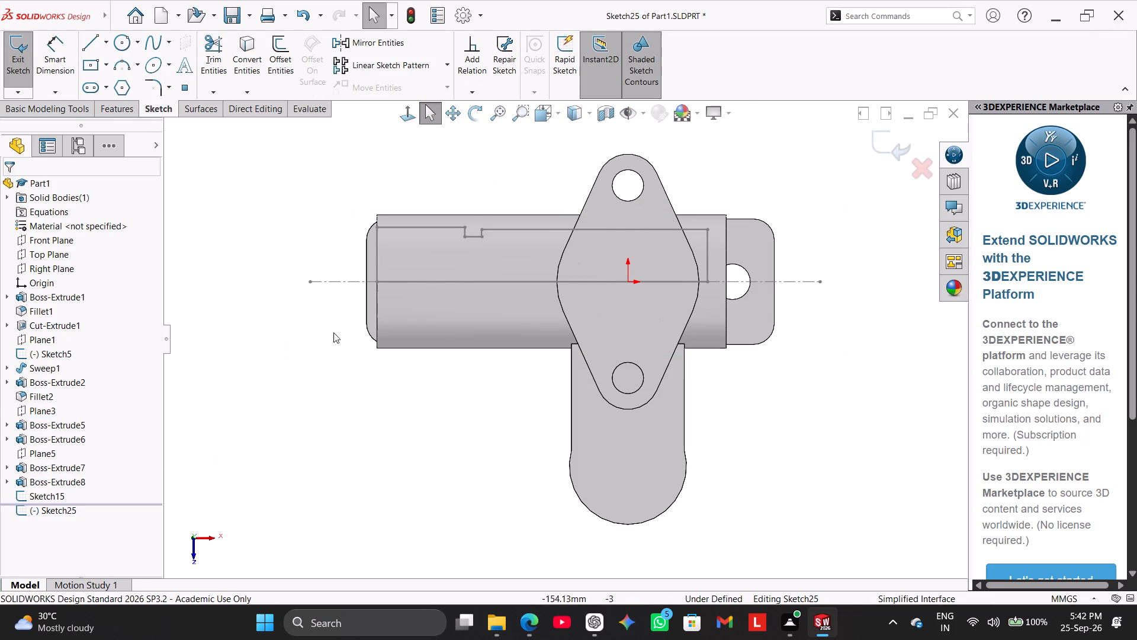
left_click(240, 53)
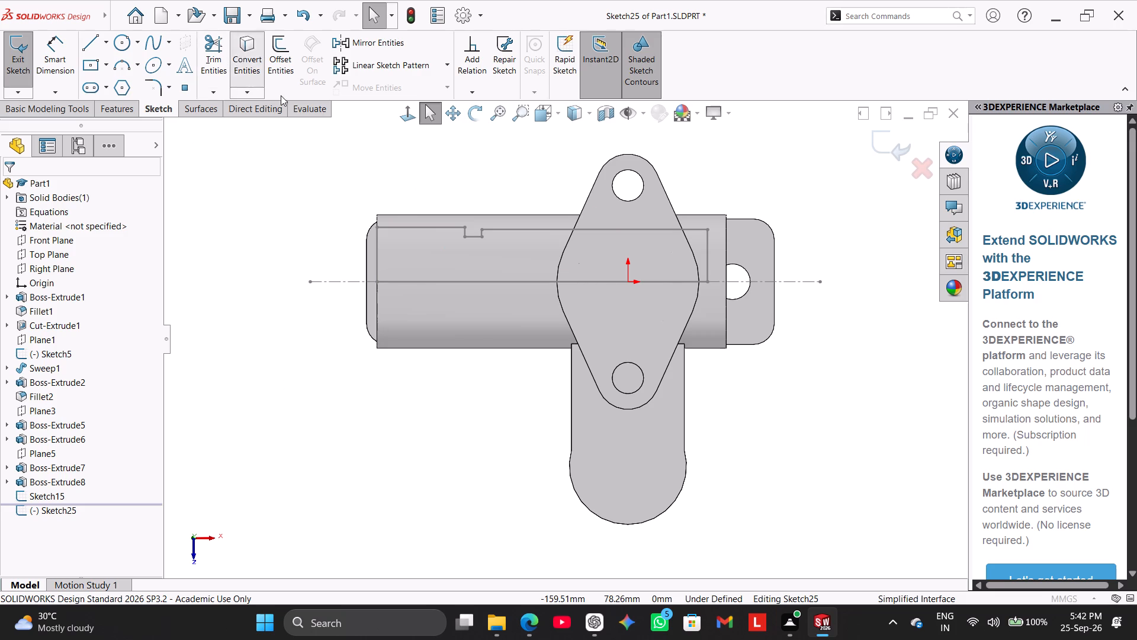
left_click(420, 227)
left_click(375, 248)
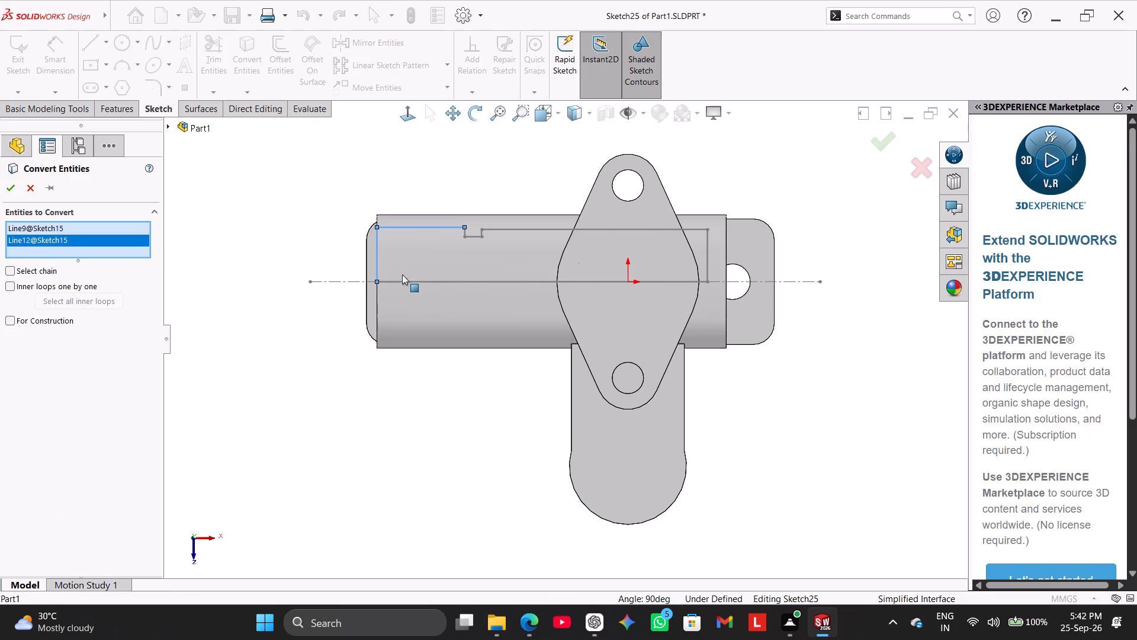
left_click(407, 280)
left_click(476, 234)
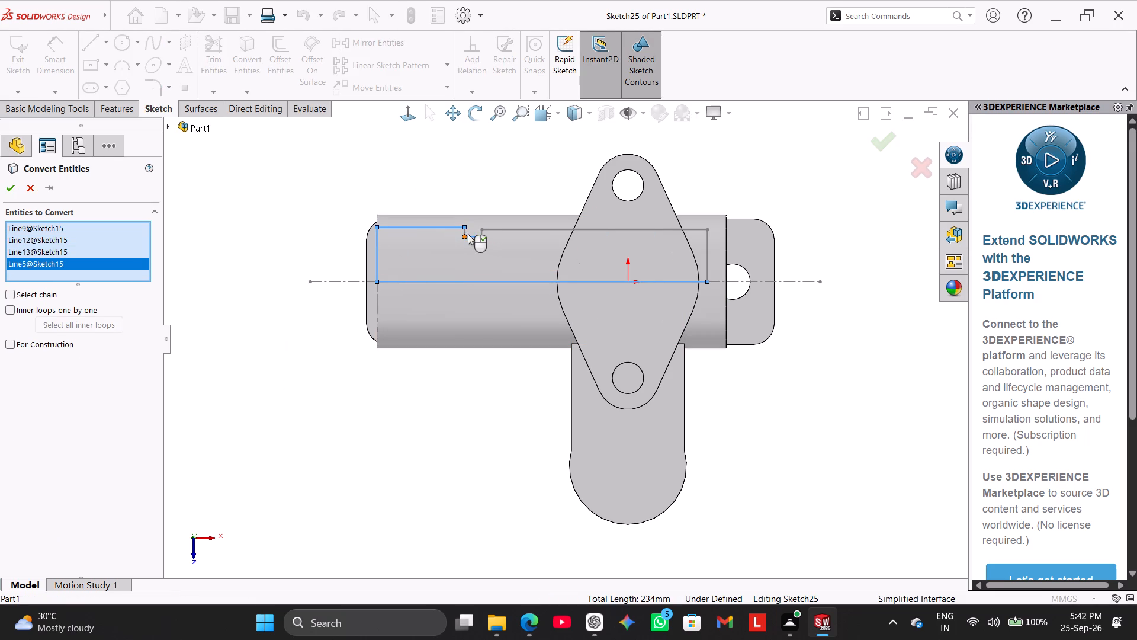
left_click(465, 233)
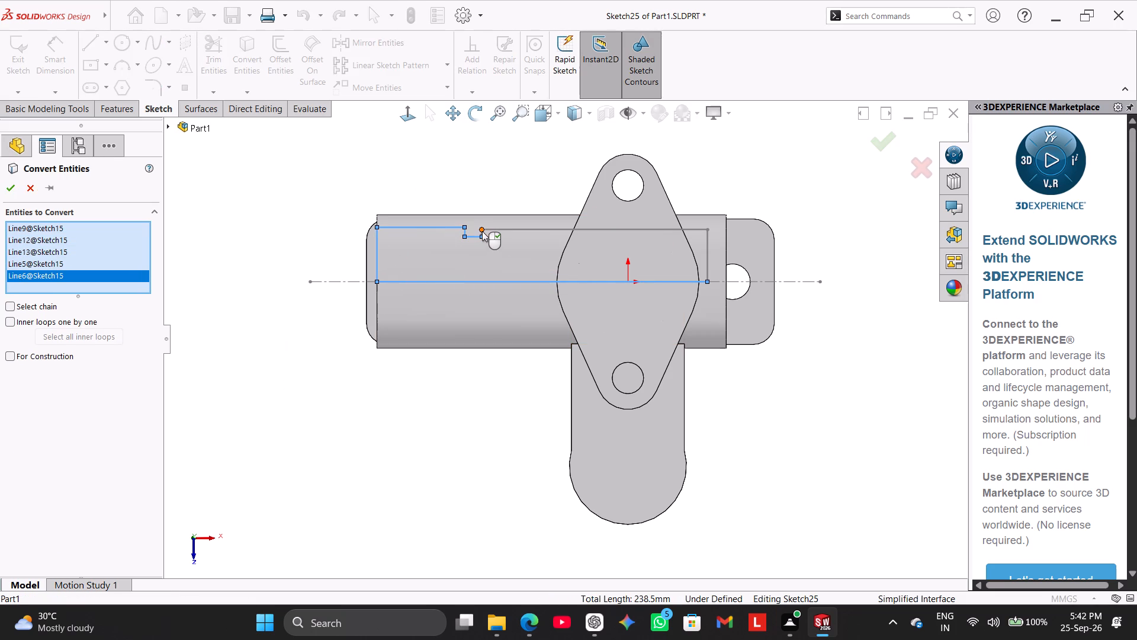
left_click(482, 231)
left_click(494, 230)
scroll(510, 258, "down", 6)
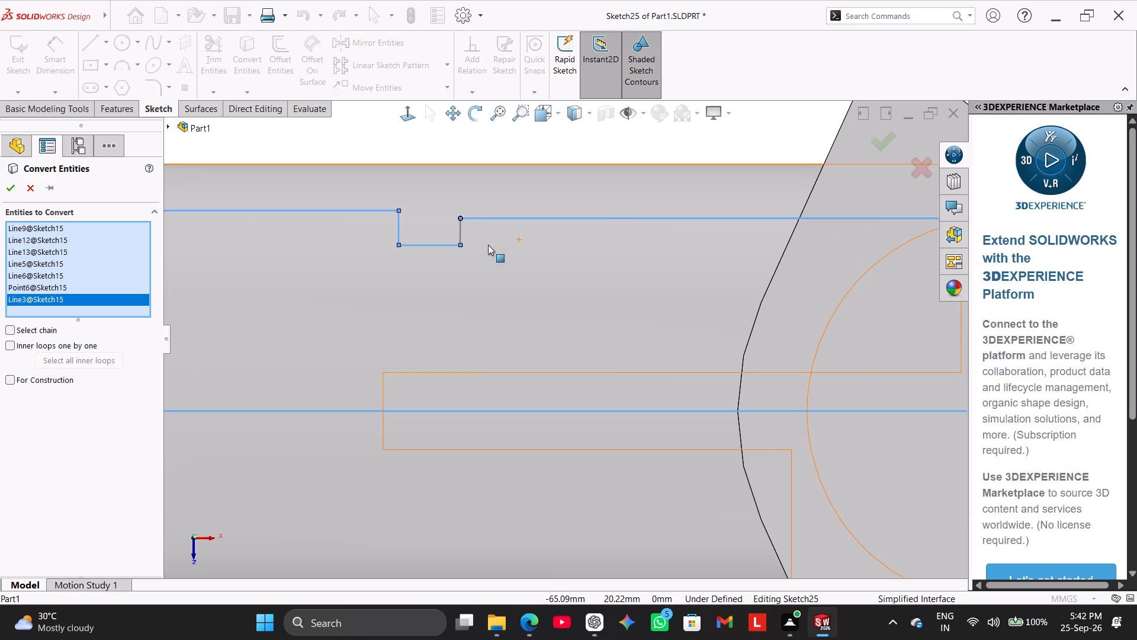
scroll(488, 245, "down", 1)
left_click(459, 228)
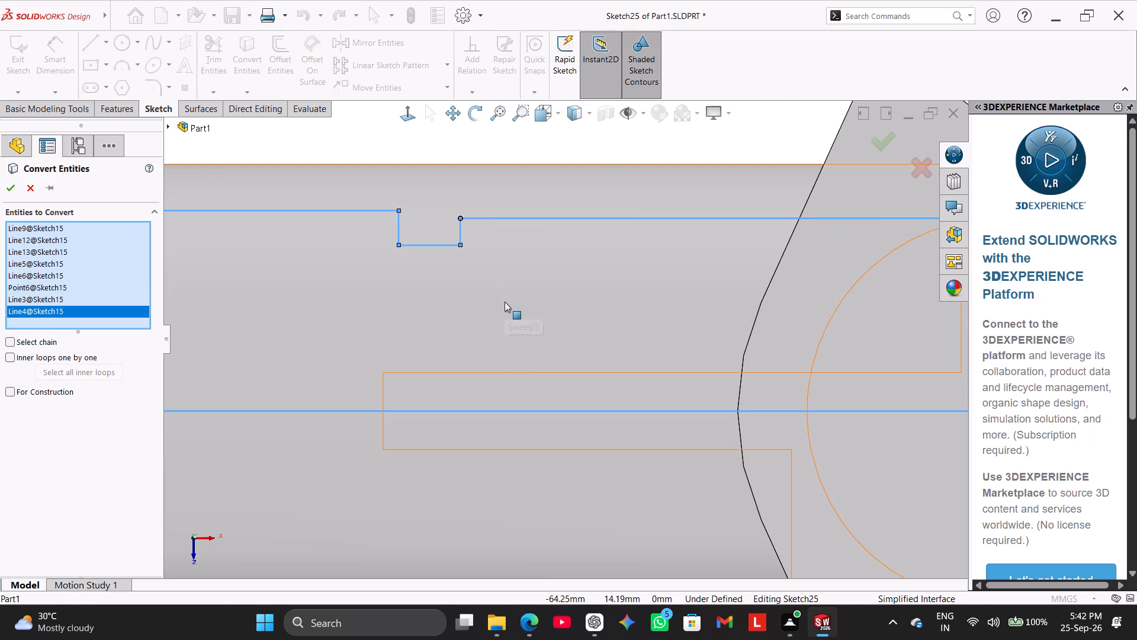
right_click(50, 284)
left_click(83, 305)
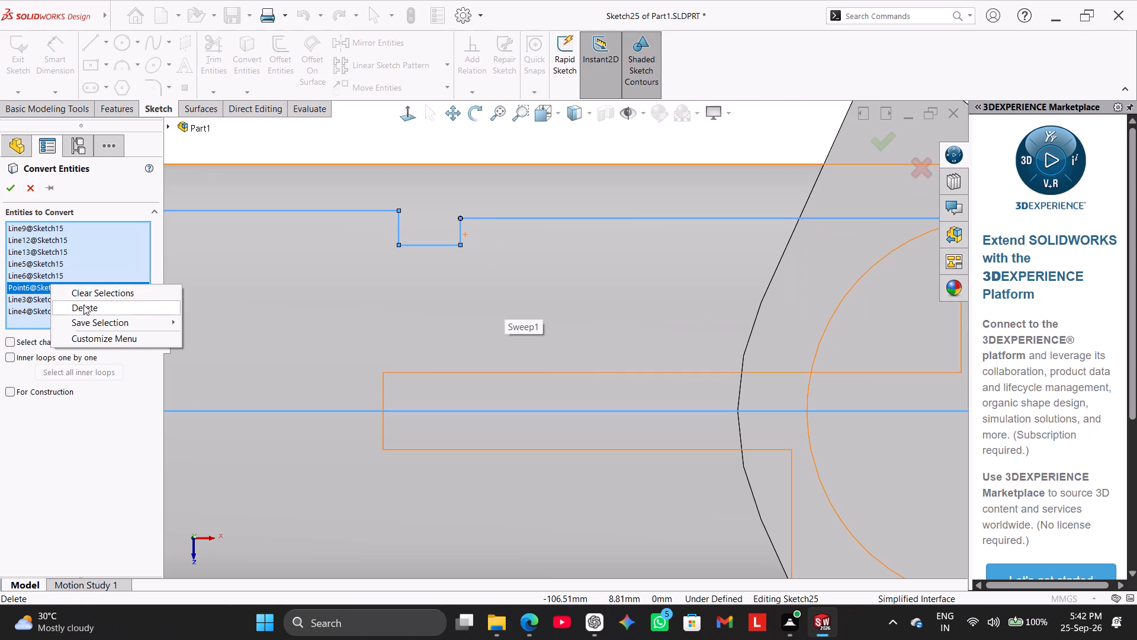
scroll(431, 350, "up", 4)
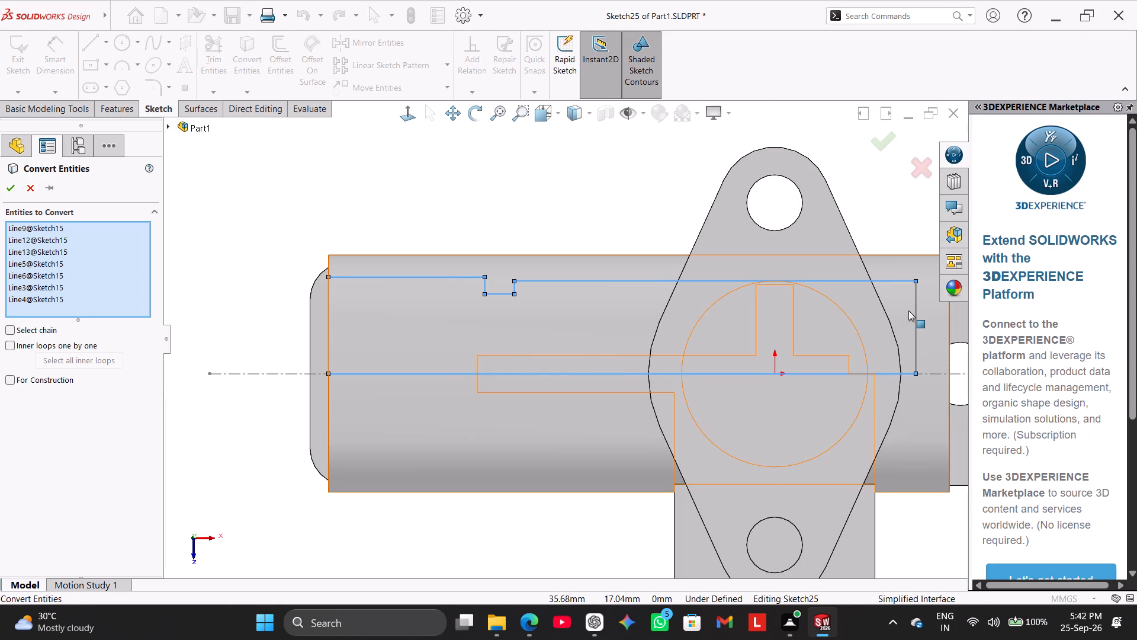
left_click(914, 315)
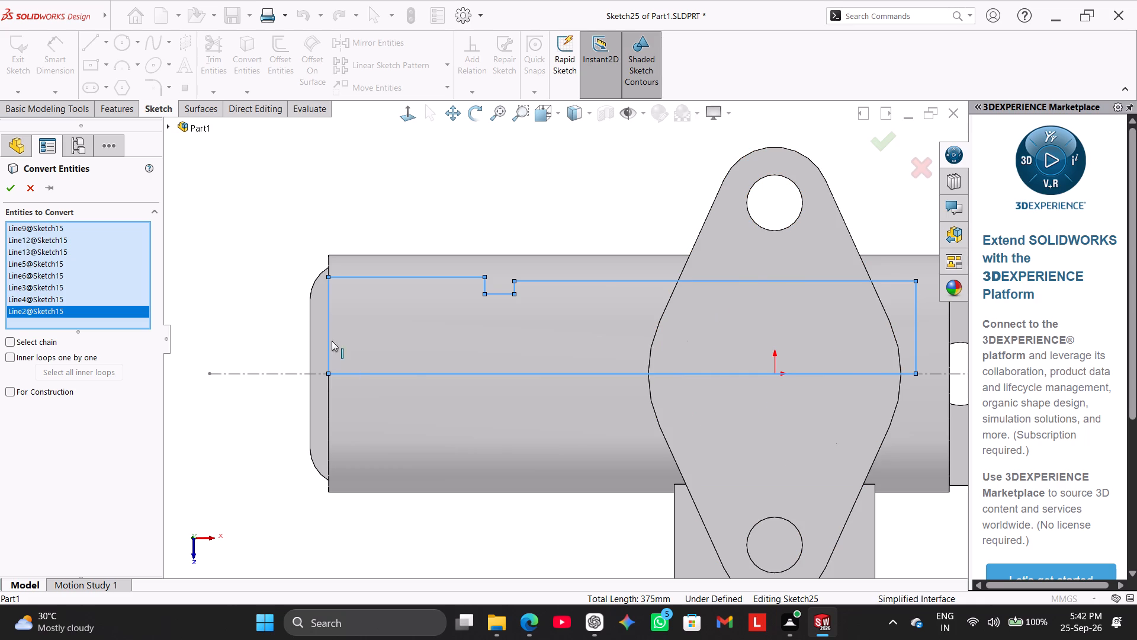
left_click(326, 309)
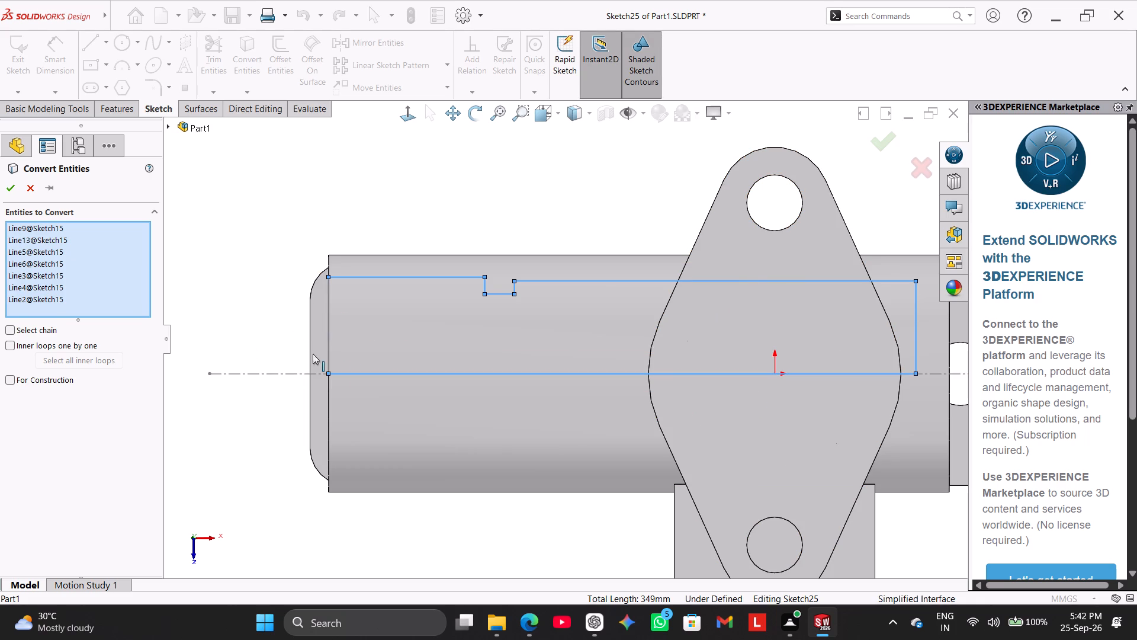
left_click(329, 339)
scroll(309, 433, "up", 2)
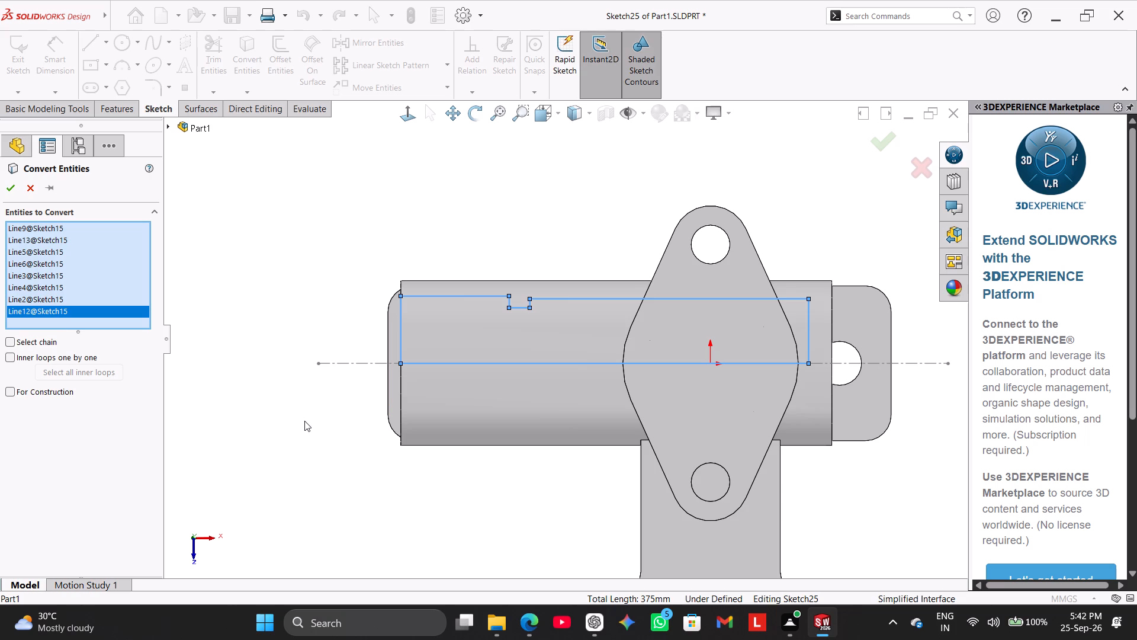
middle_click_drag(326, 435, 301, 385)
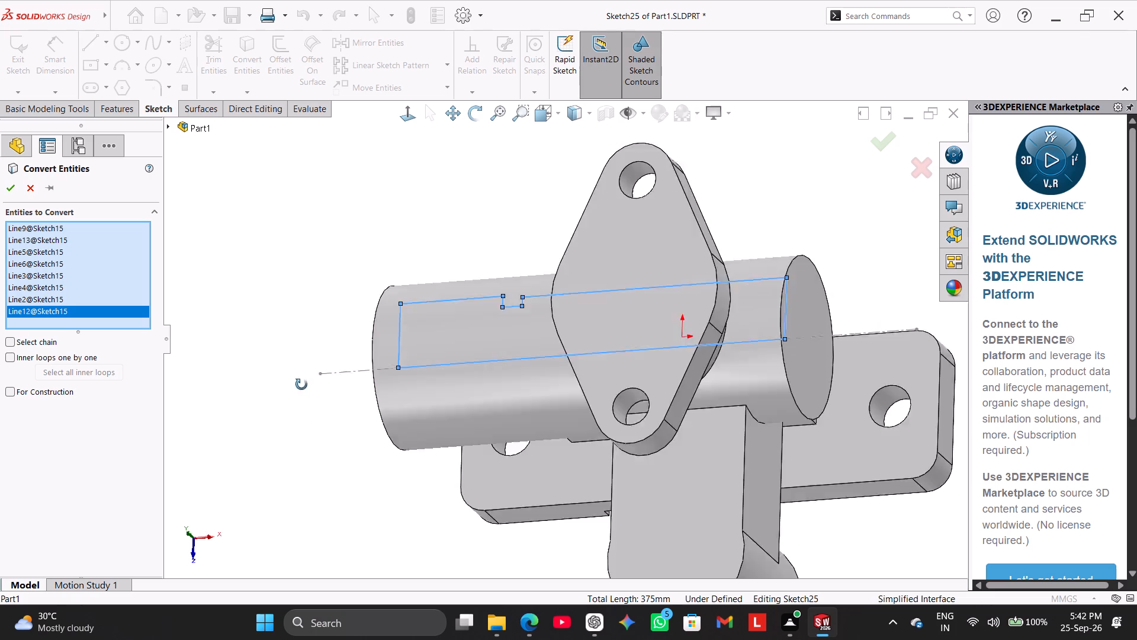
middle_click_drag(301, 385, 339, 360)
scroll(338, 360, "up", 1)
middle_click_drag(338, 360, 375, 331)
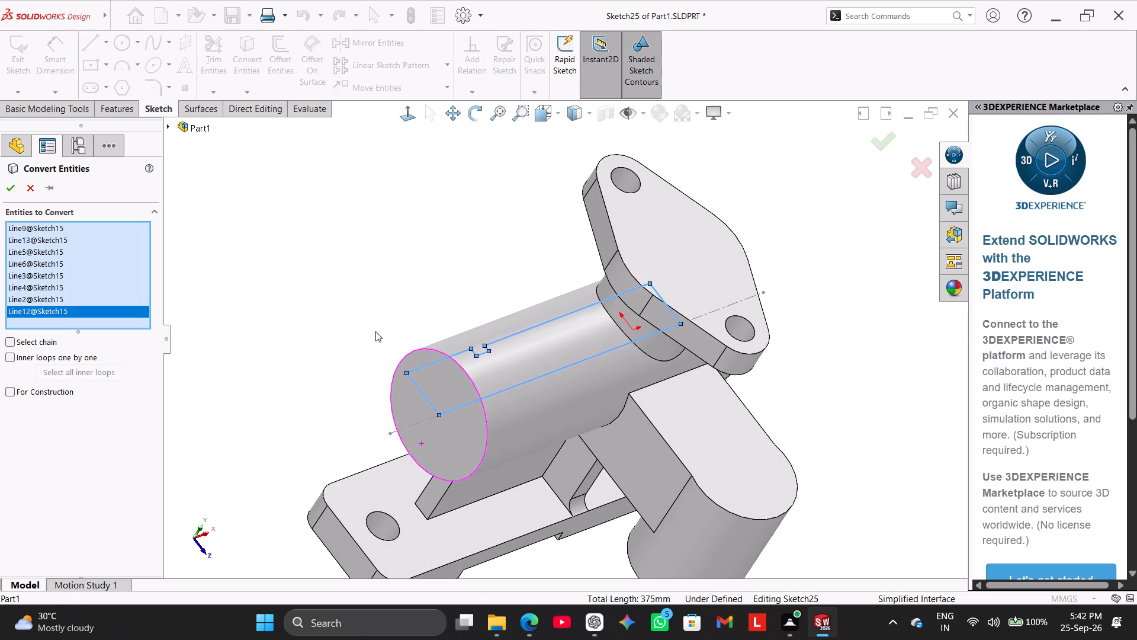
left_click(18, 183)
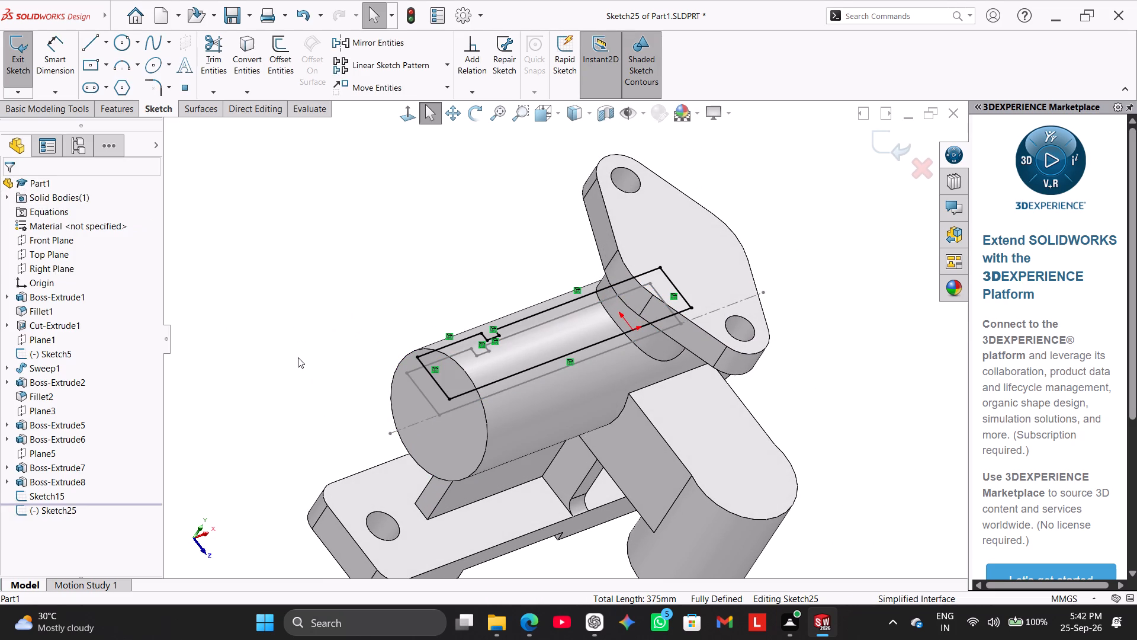
Close the Plane3 sketch and compare the copied profile's position with Sketch15 inside the cylinder from several angles.
left_click(298, 357)
middle_click_drag(314, 365, 311, 411)
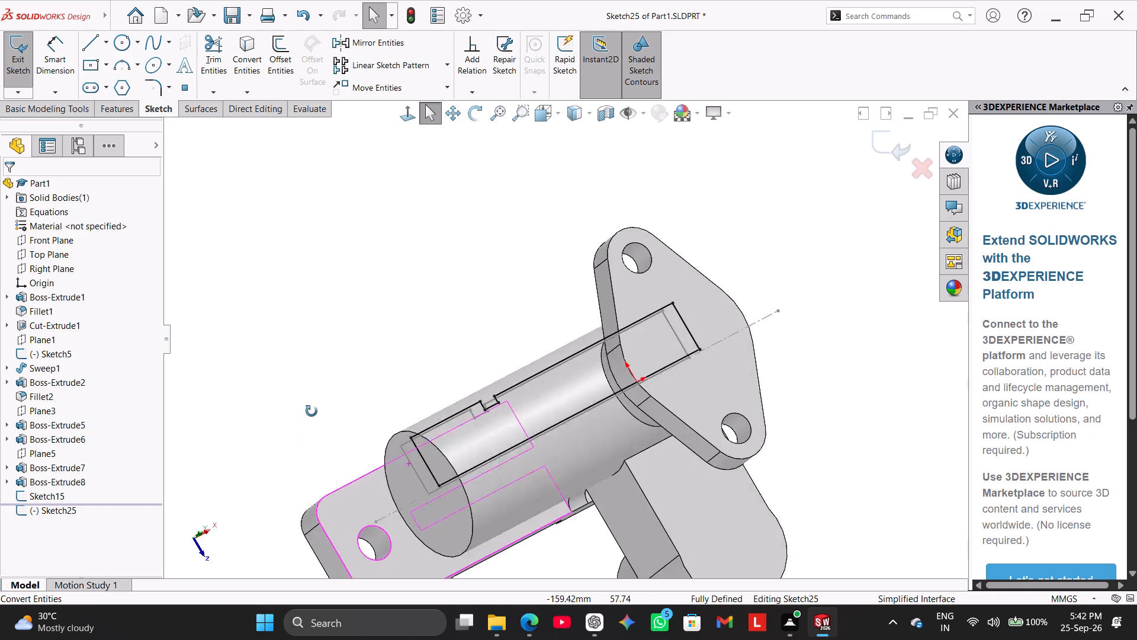
middle_click_drag(311, 411, 305, 386)
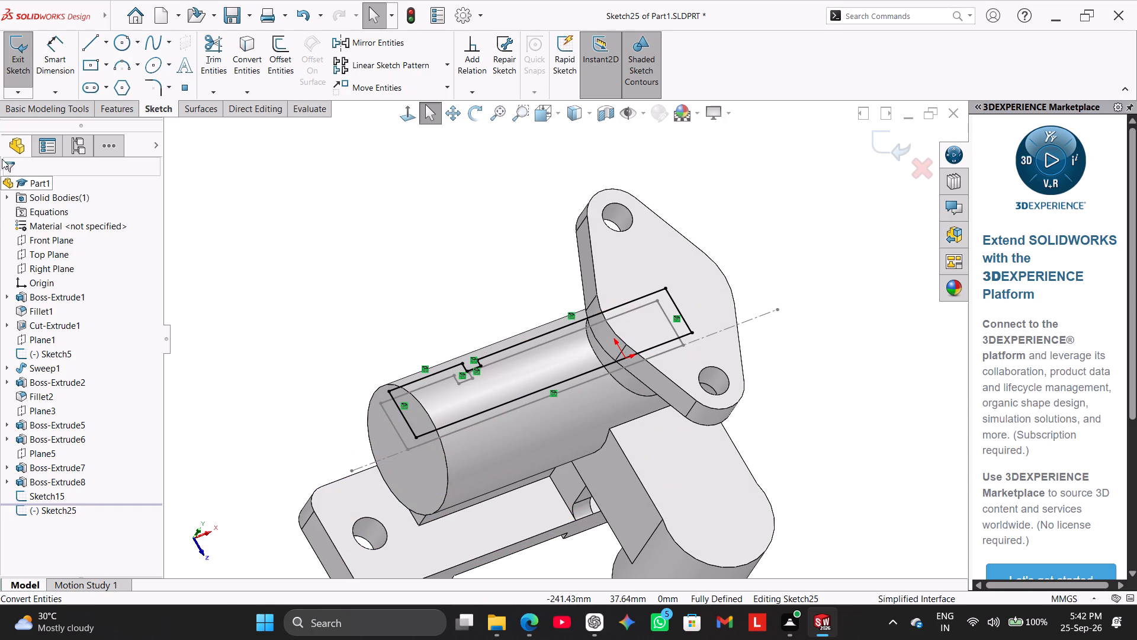
left_click(14, 58)
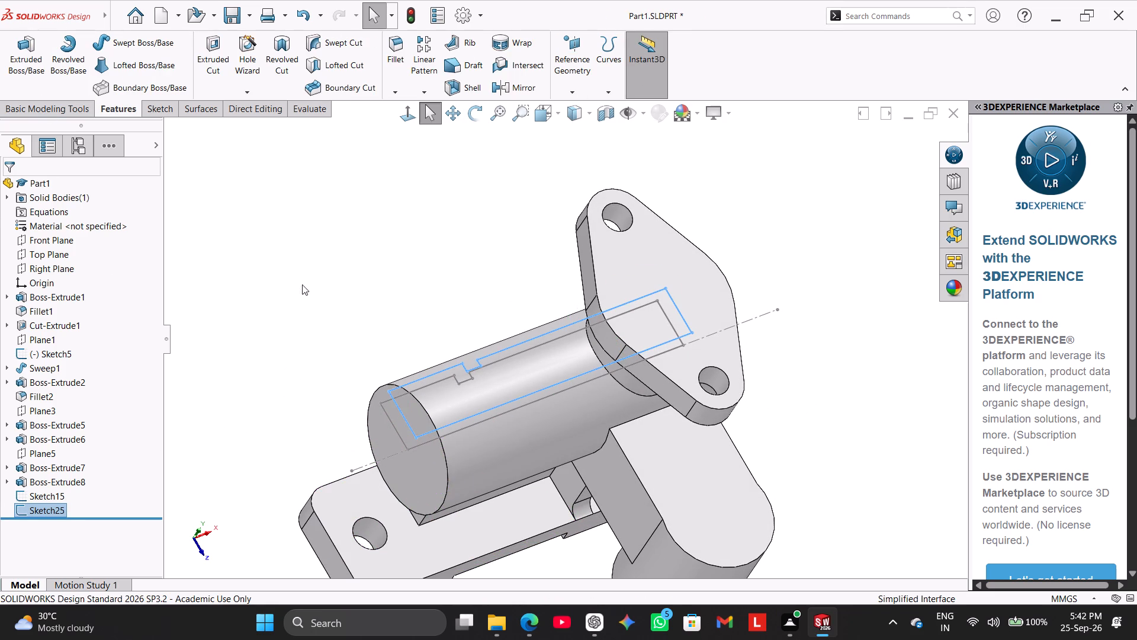
left_click(314, 399)
middle_click_drag(265, 433, 278, 401)
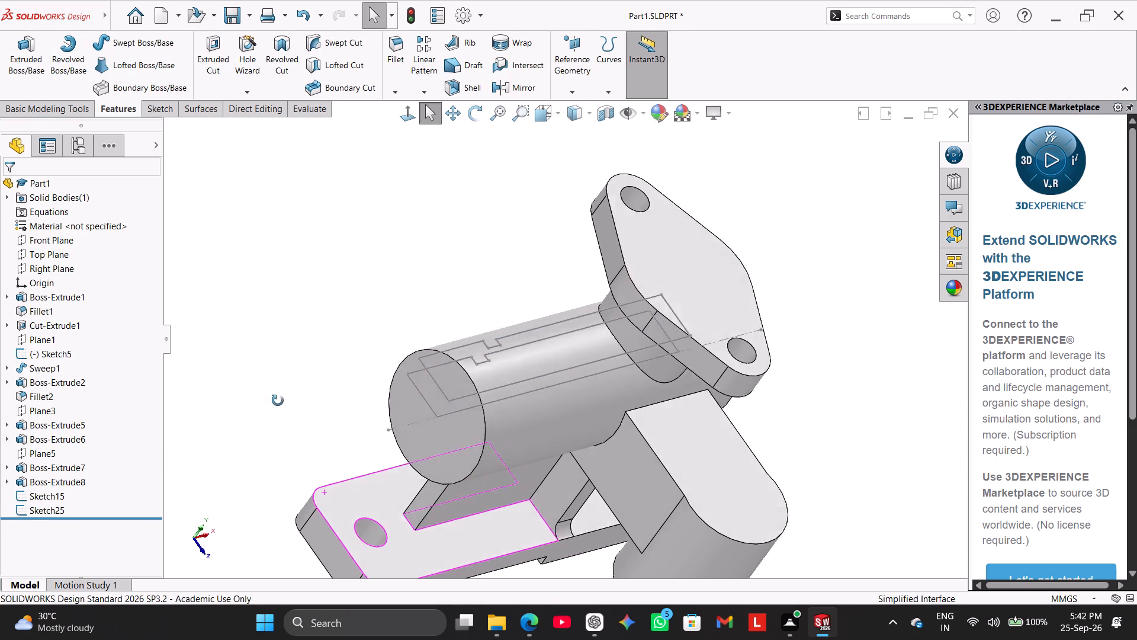
middle_click_drag(278, 401, 262, 379)
left_click(63, 494)
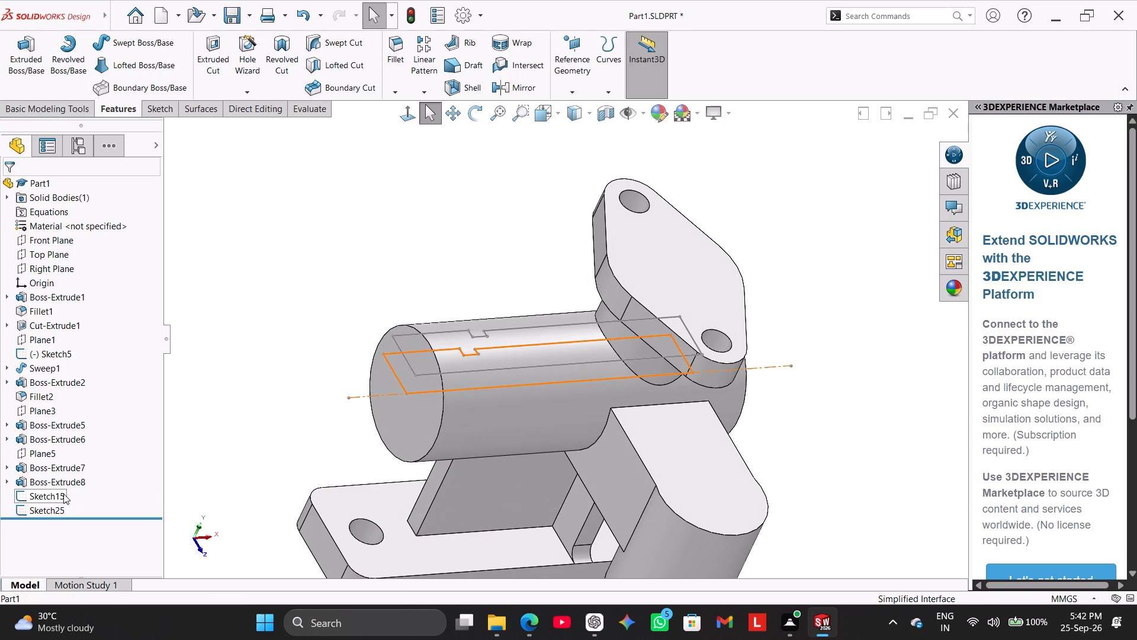
left_click(61, 508)
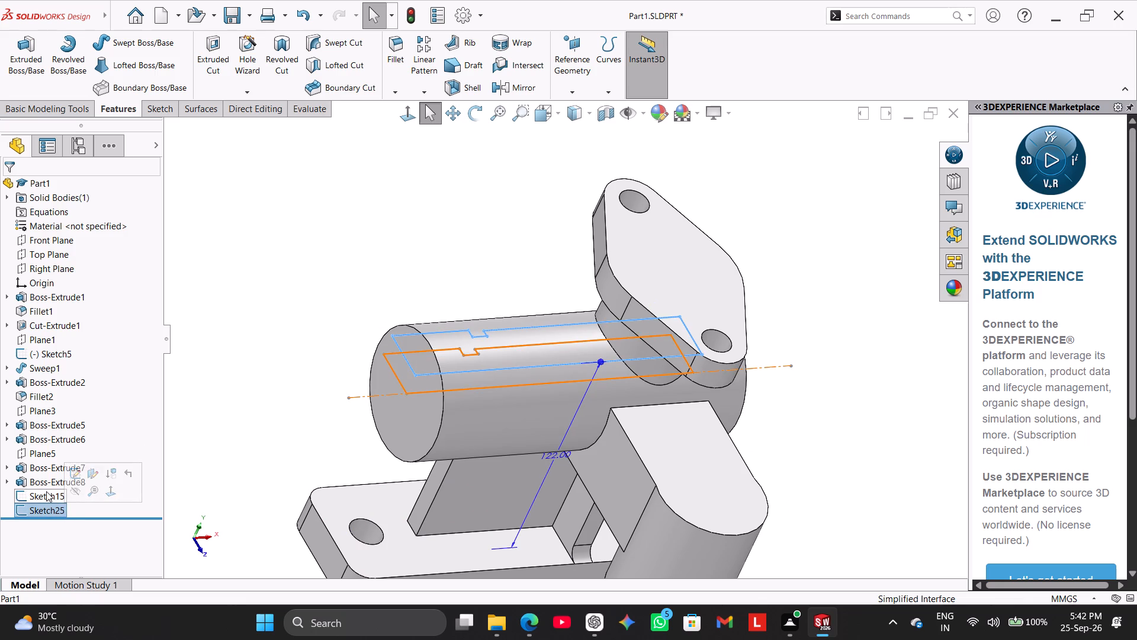
left_click(236, 229)
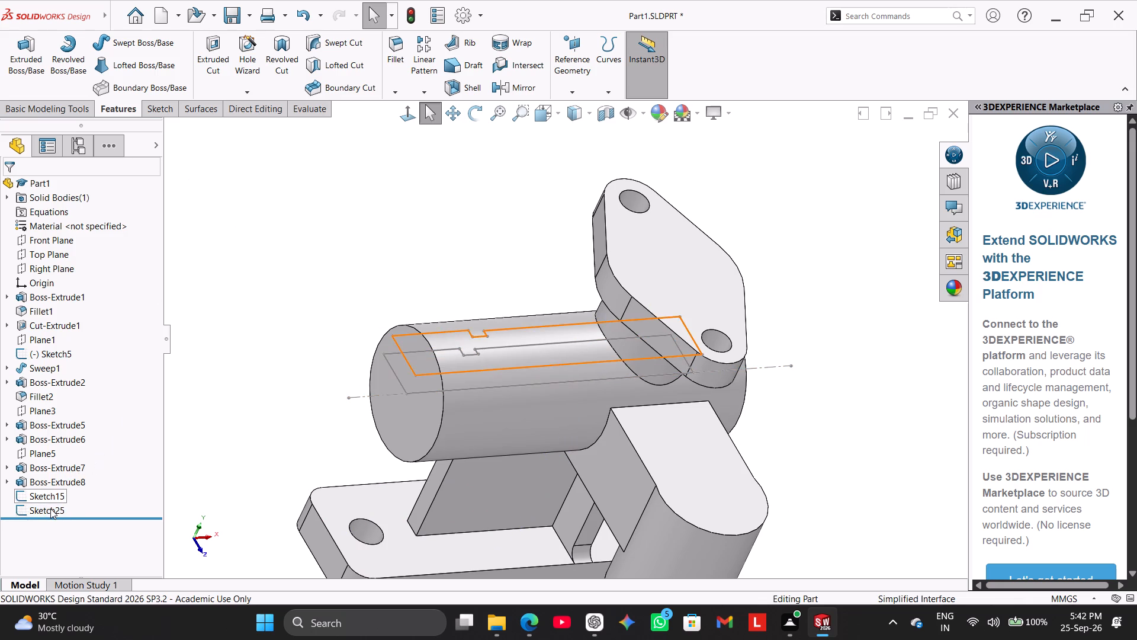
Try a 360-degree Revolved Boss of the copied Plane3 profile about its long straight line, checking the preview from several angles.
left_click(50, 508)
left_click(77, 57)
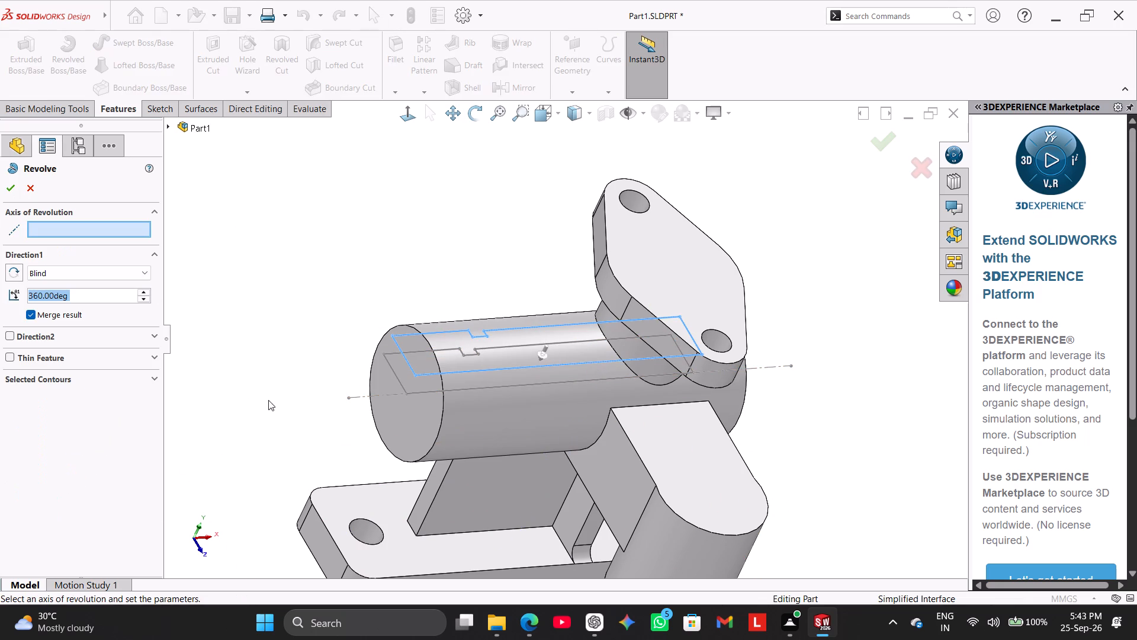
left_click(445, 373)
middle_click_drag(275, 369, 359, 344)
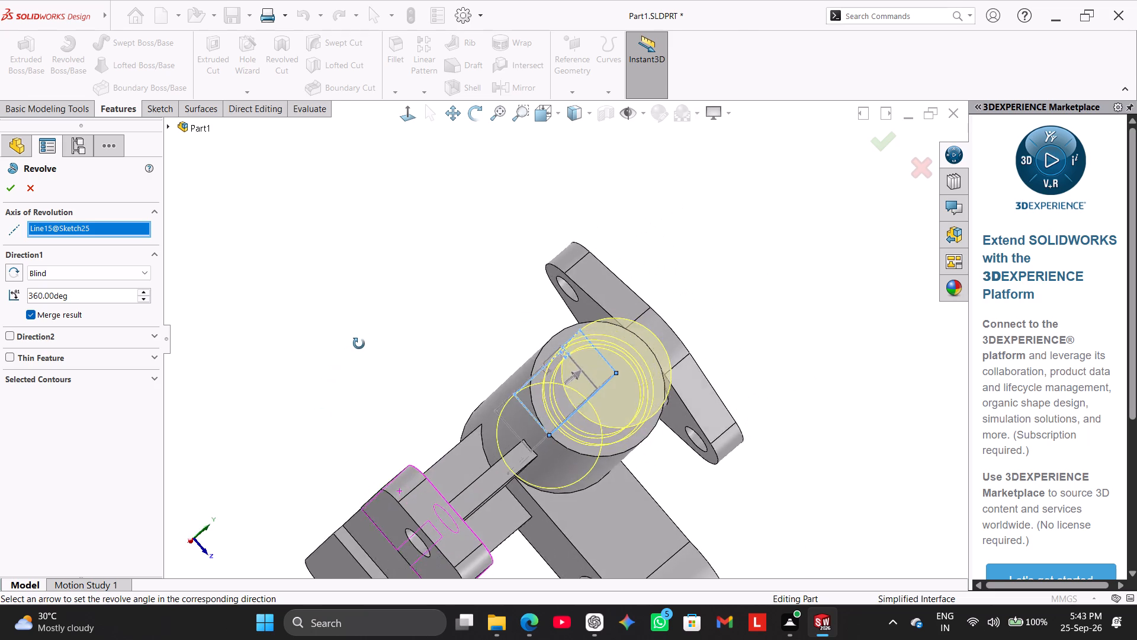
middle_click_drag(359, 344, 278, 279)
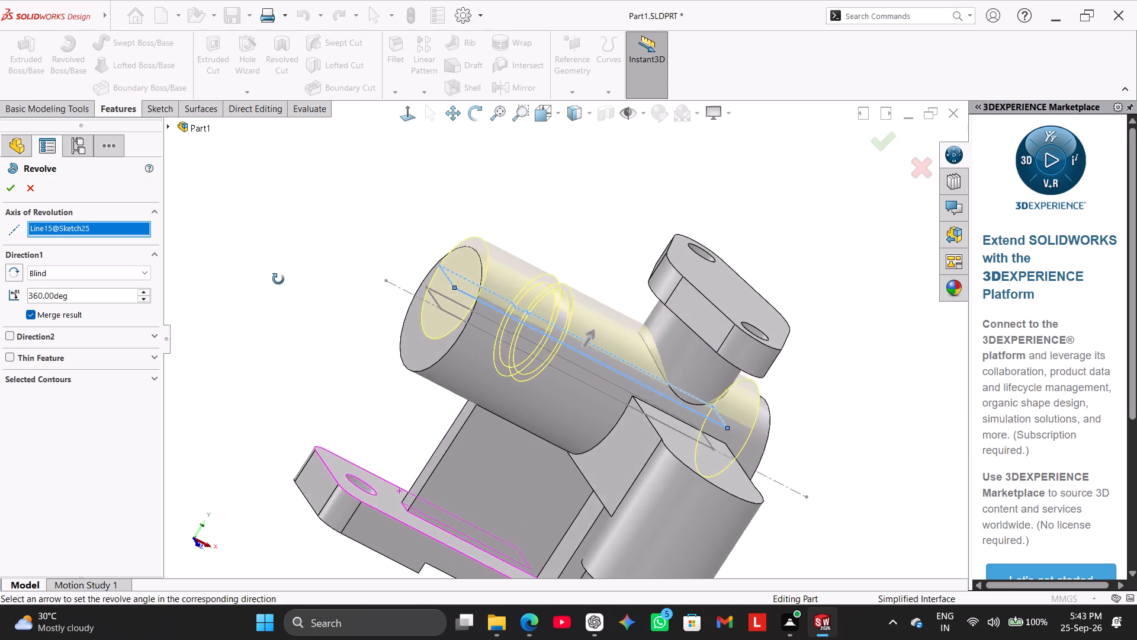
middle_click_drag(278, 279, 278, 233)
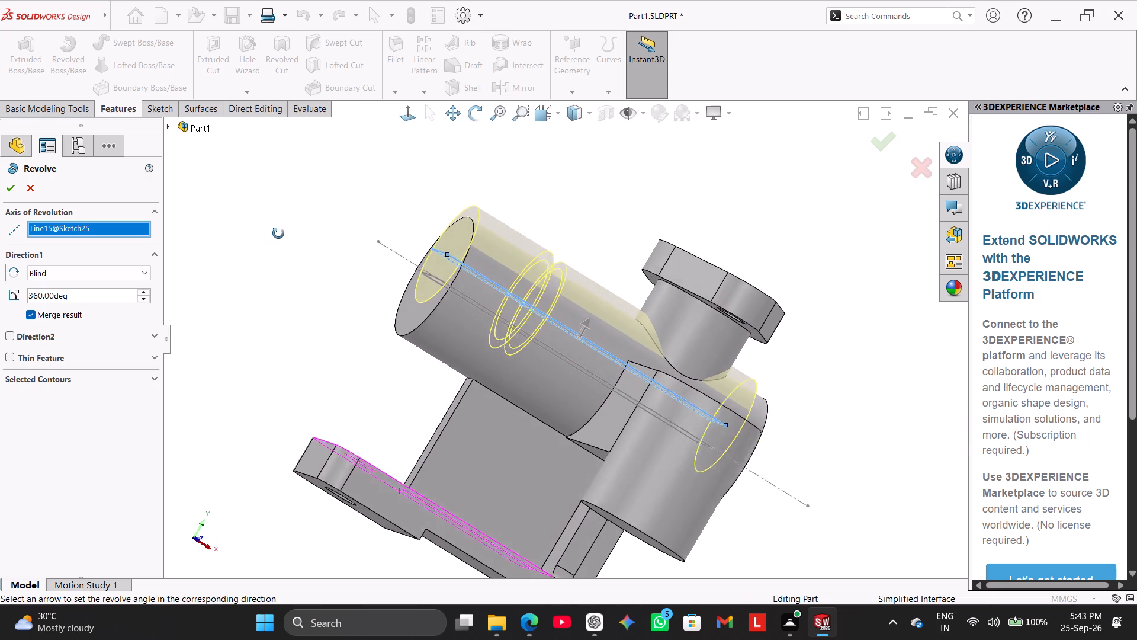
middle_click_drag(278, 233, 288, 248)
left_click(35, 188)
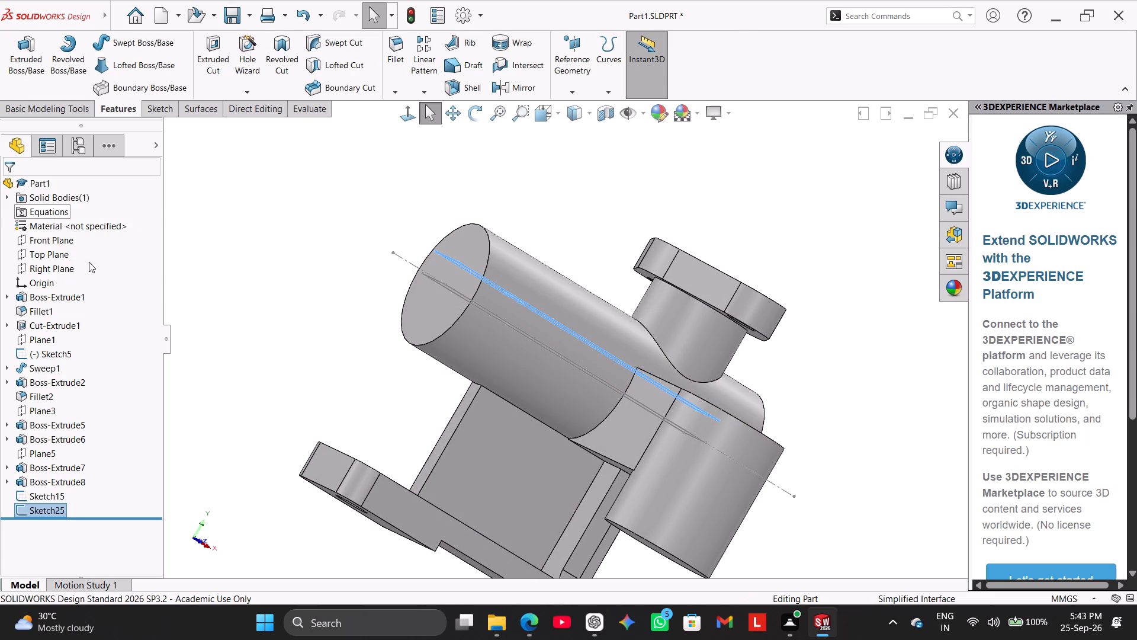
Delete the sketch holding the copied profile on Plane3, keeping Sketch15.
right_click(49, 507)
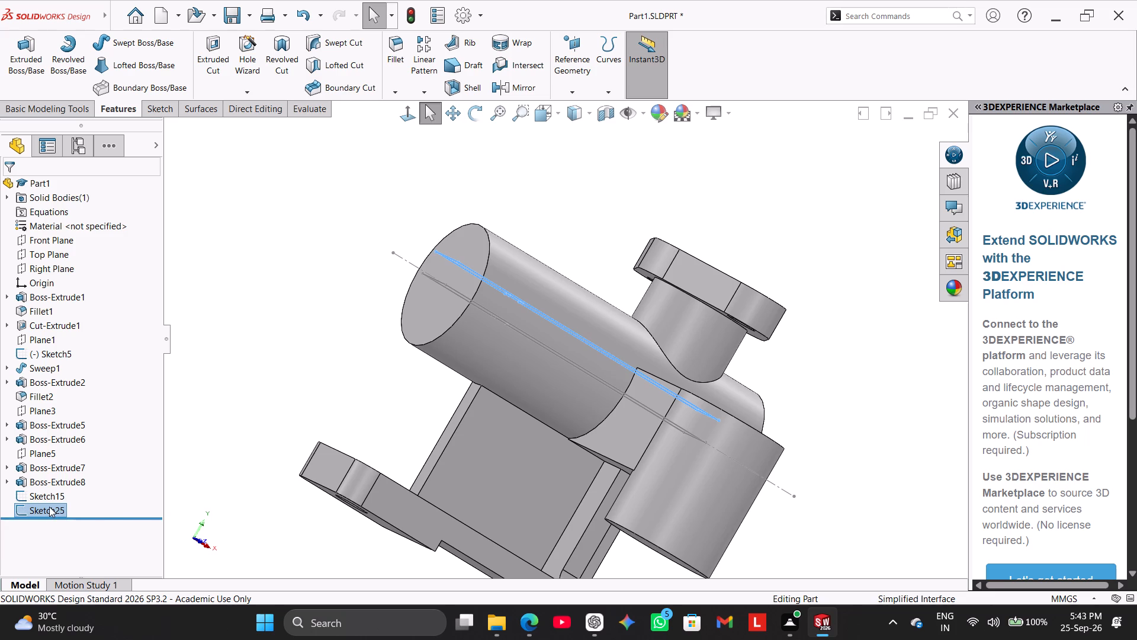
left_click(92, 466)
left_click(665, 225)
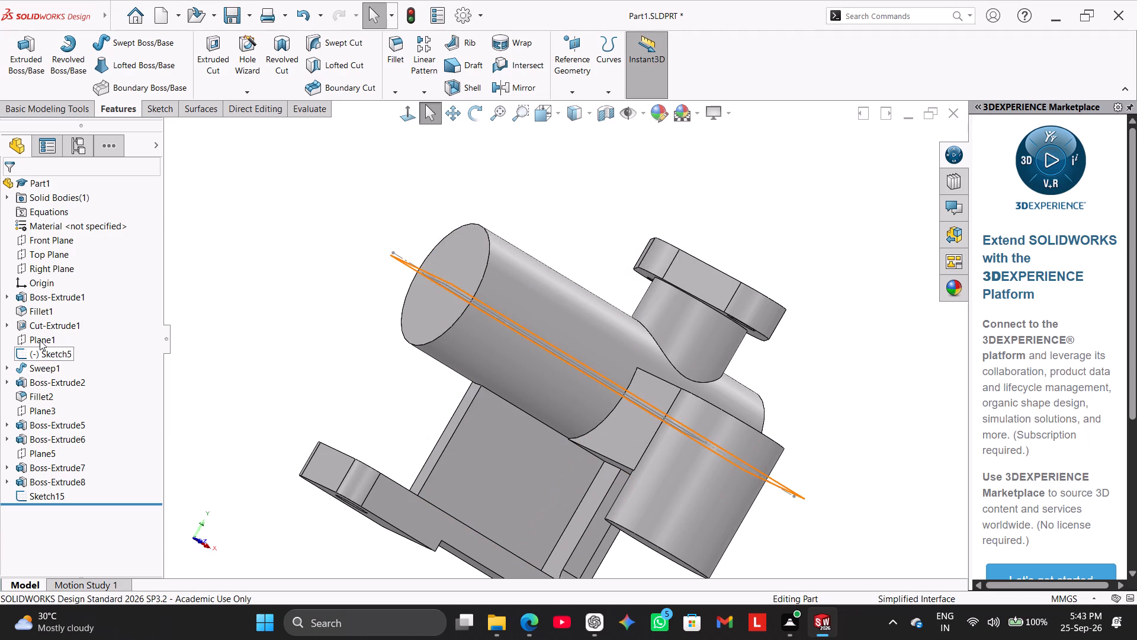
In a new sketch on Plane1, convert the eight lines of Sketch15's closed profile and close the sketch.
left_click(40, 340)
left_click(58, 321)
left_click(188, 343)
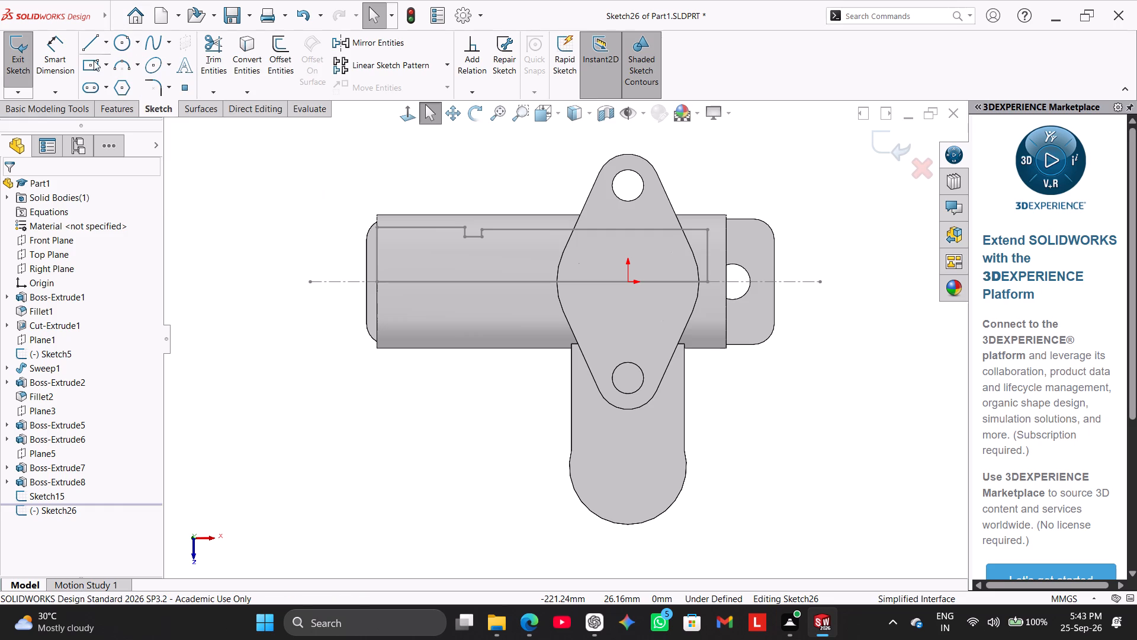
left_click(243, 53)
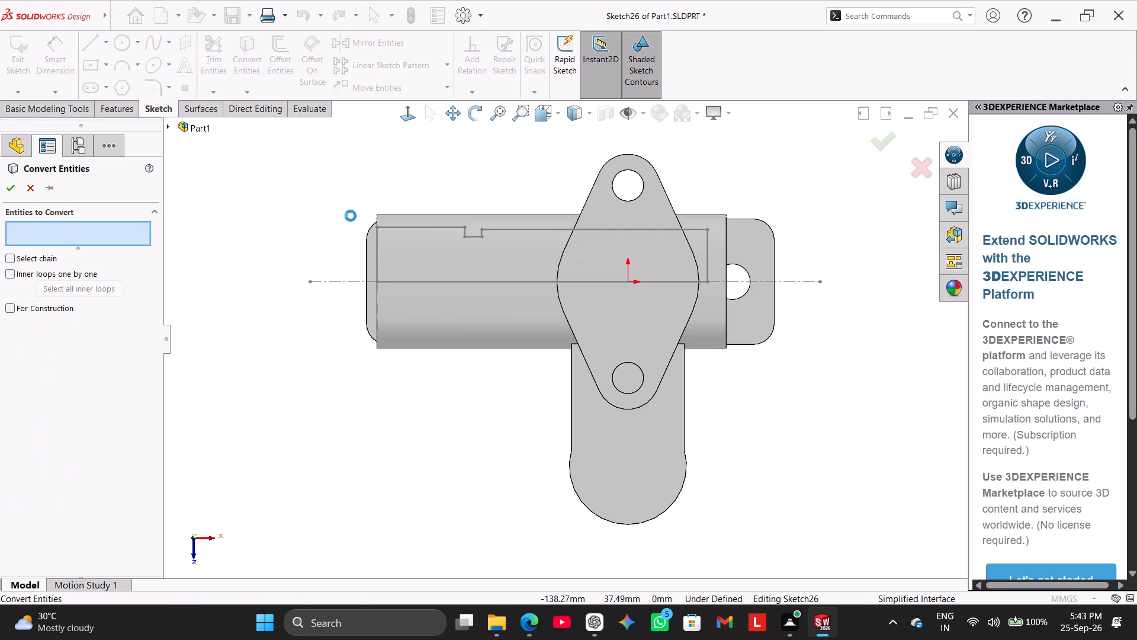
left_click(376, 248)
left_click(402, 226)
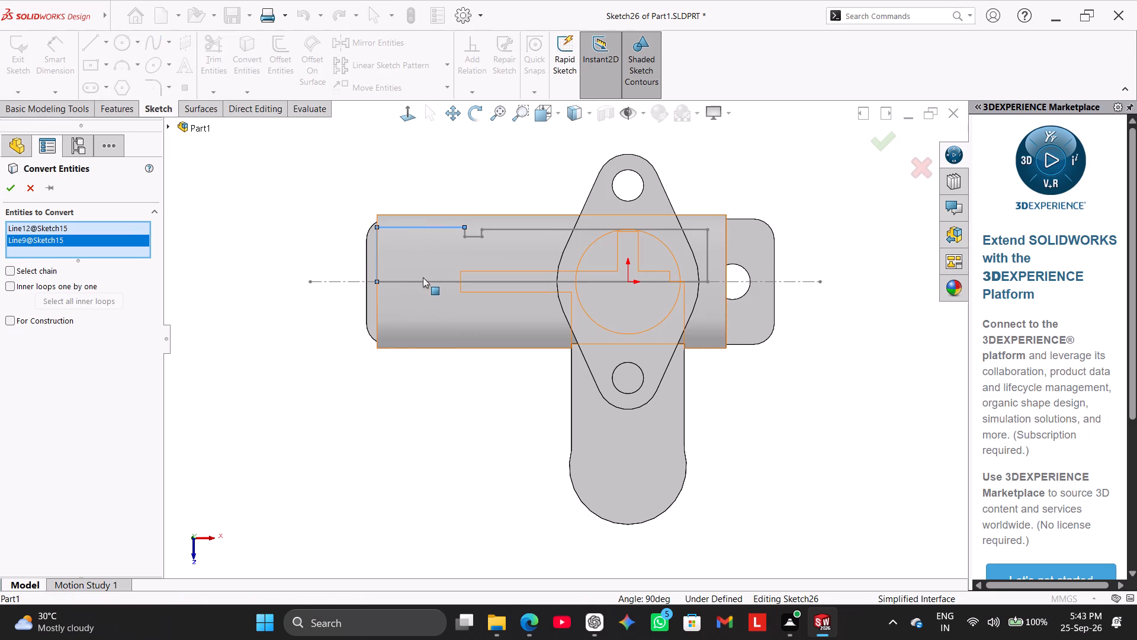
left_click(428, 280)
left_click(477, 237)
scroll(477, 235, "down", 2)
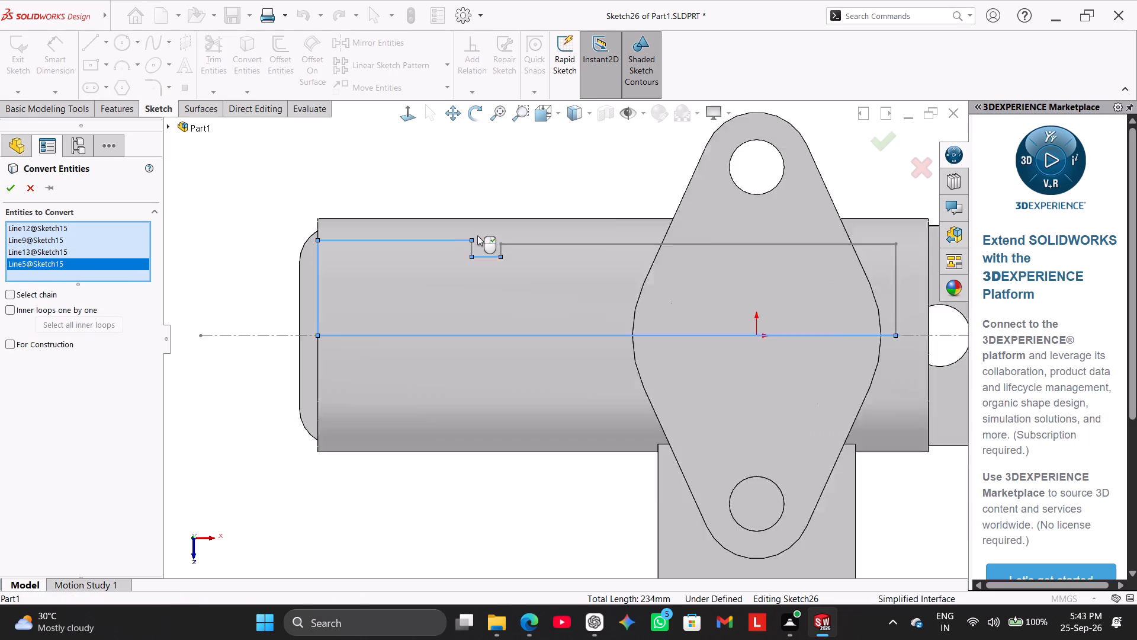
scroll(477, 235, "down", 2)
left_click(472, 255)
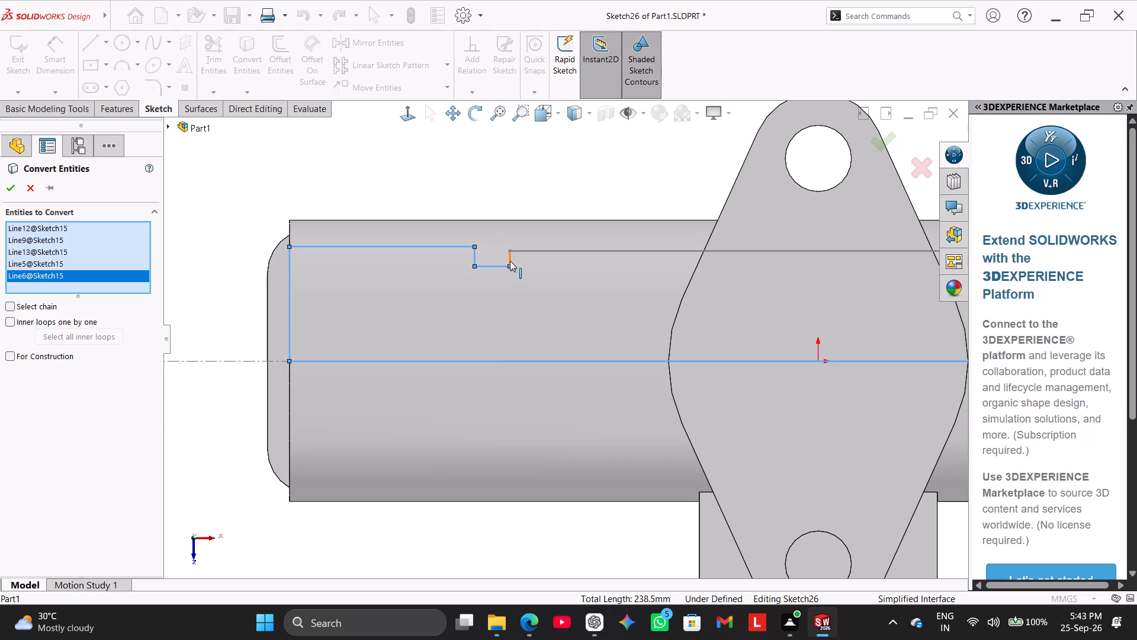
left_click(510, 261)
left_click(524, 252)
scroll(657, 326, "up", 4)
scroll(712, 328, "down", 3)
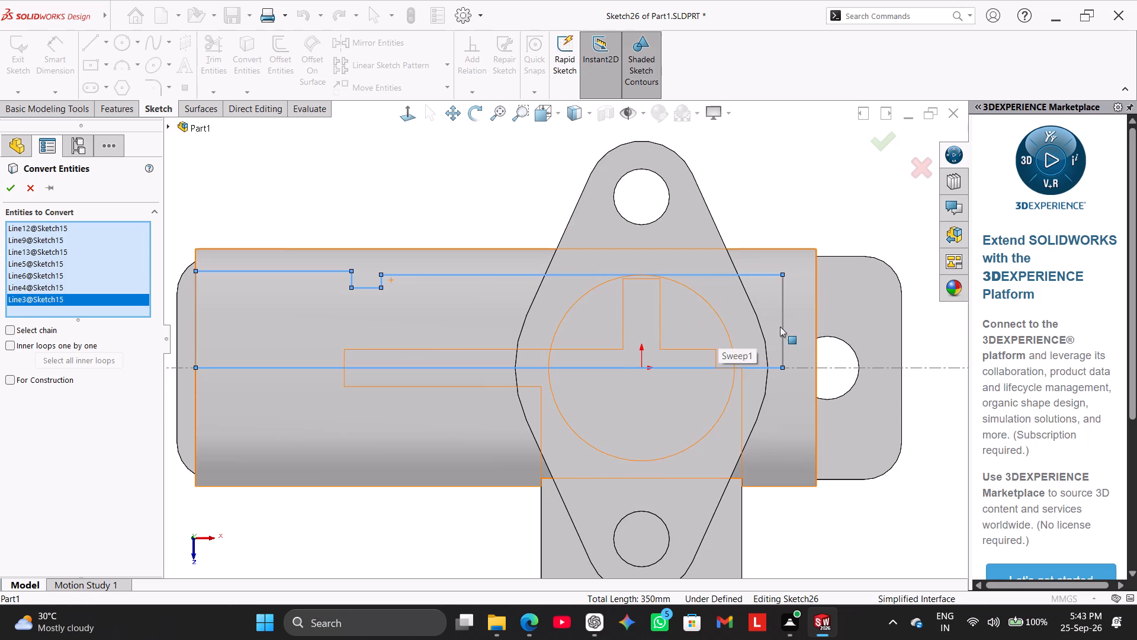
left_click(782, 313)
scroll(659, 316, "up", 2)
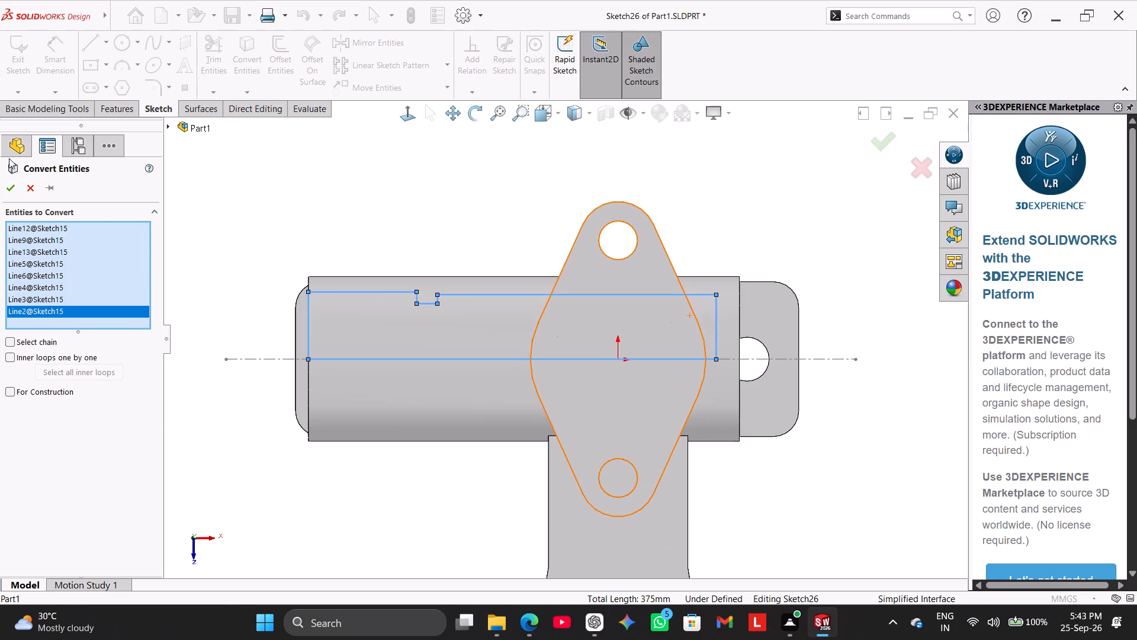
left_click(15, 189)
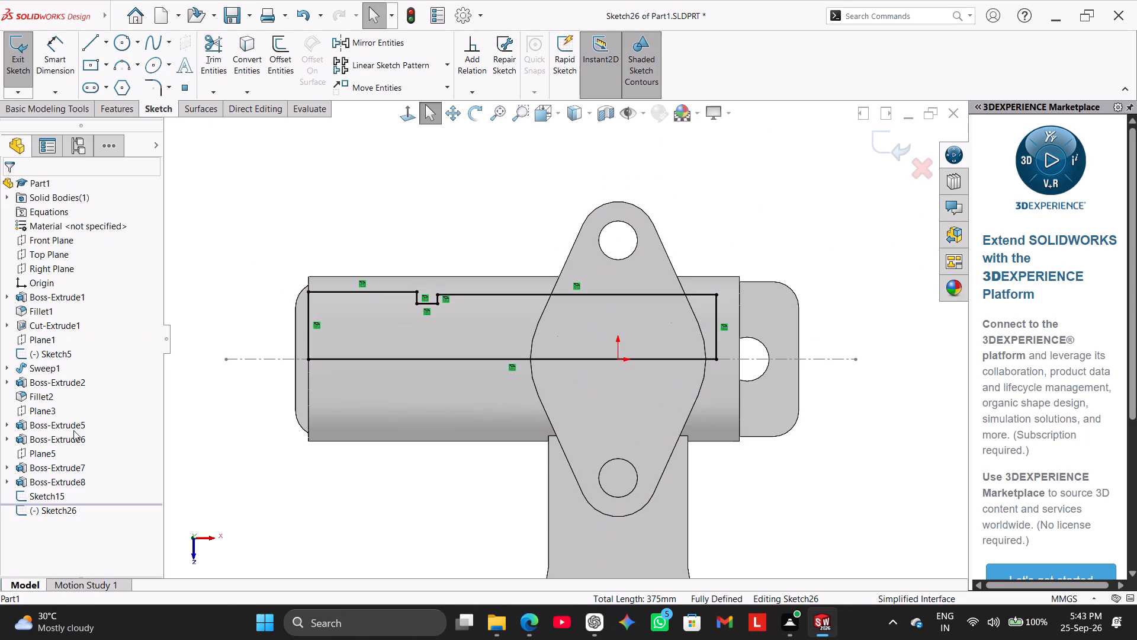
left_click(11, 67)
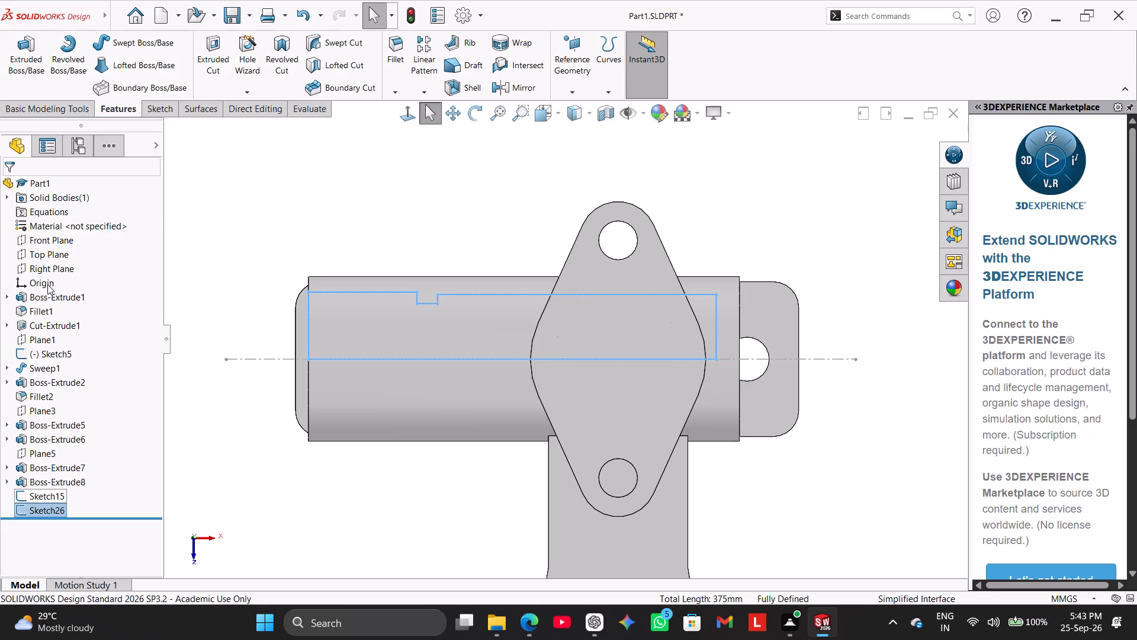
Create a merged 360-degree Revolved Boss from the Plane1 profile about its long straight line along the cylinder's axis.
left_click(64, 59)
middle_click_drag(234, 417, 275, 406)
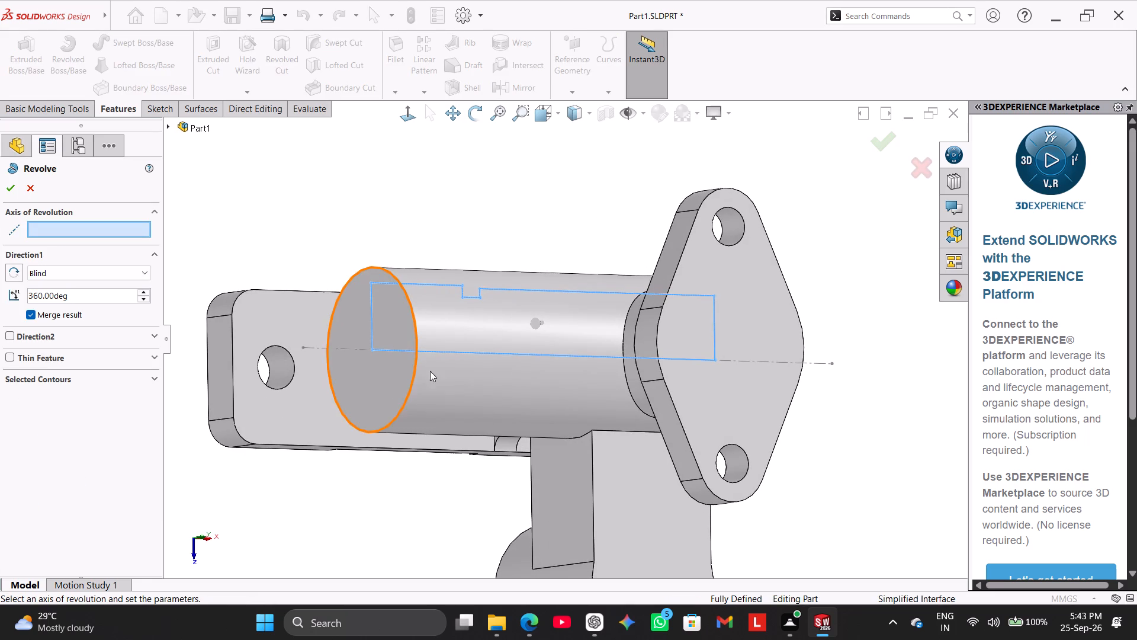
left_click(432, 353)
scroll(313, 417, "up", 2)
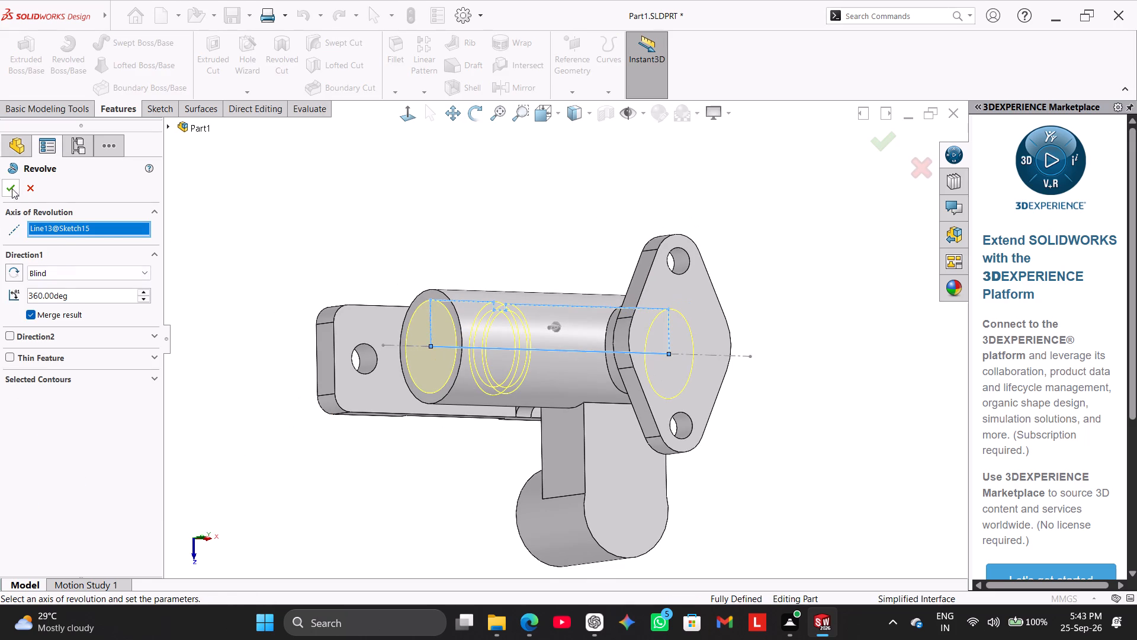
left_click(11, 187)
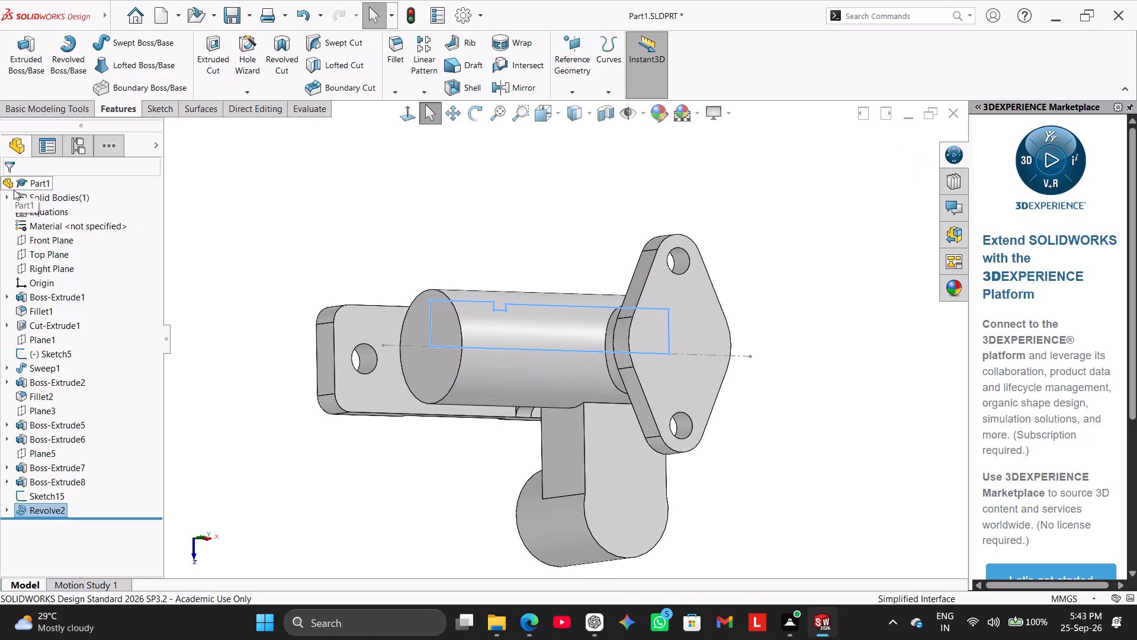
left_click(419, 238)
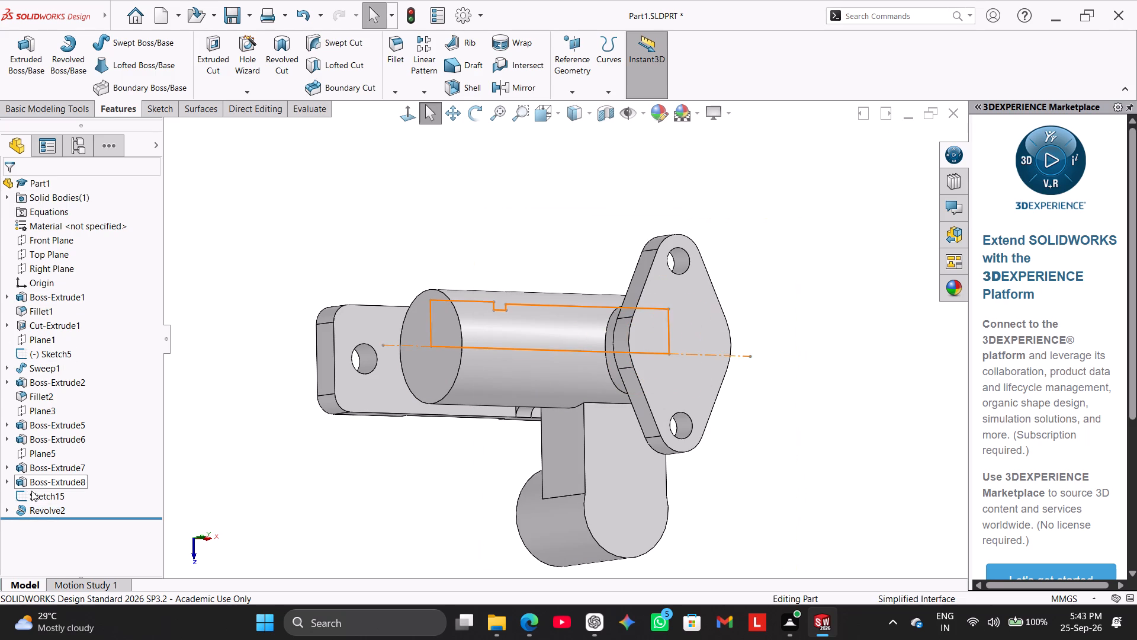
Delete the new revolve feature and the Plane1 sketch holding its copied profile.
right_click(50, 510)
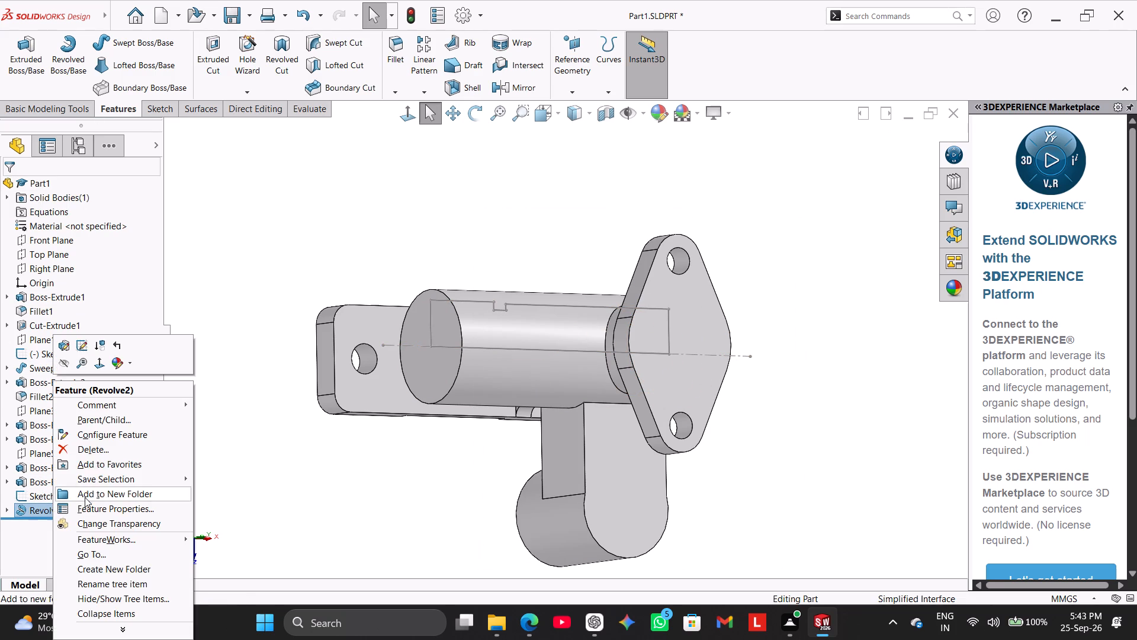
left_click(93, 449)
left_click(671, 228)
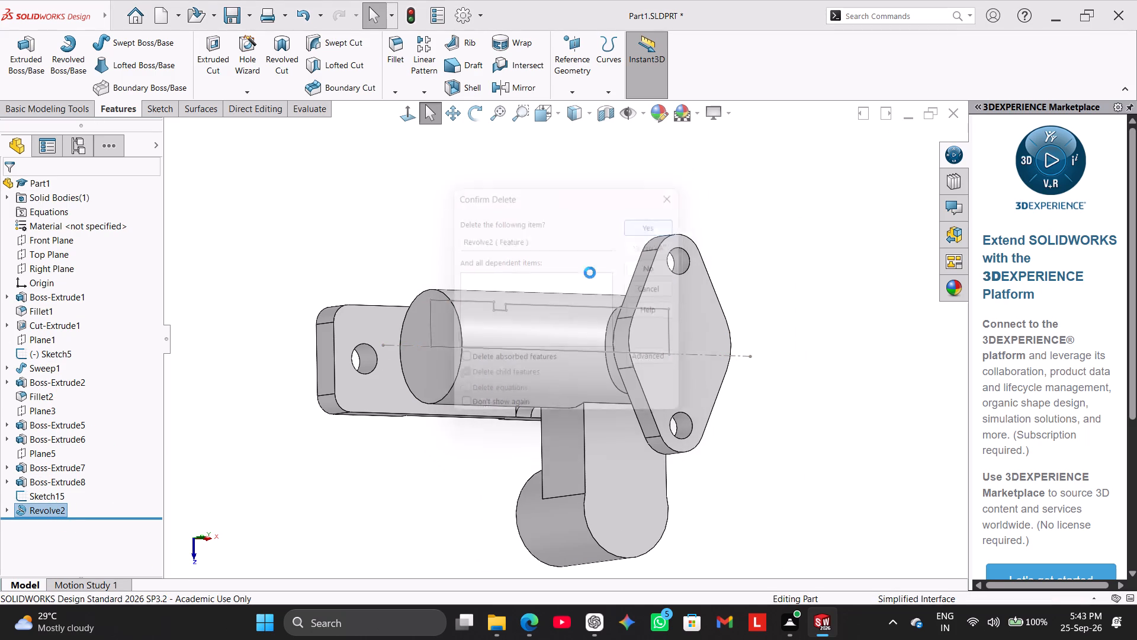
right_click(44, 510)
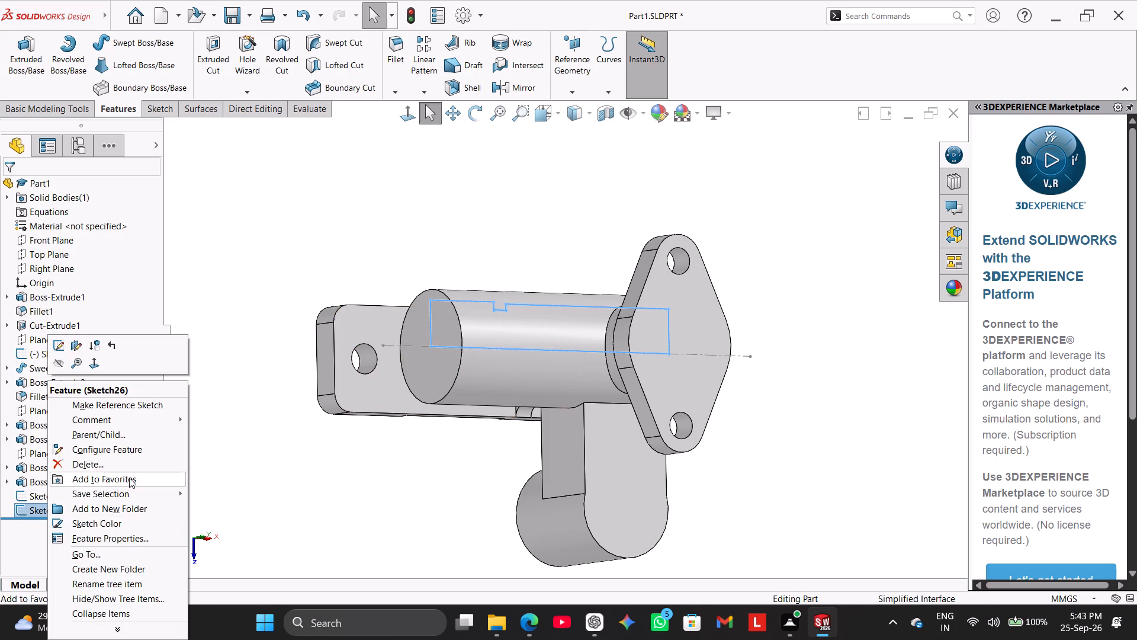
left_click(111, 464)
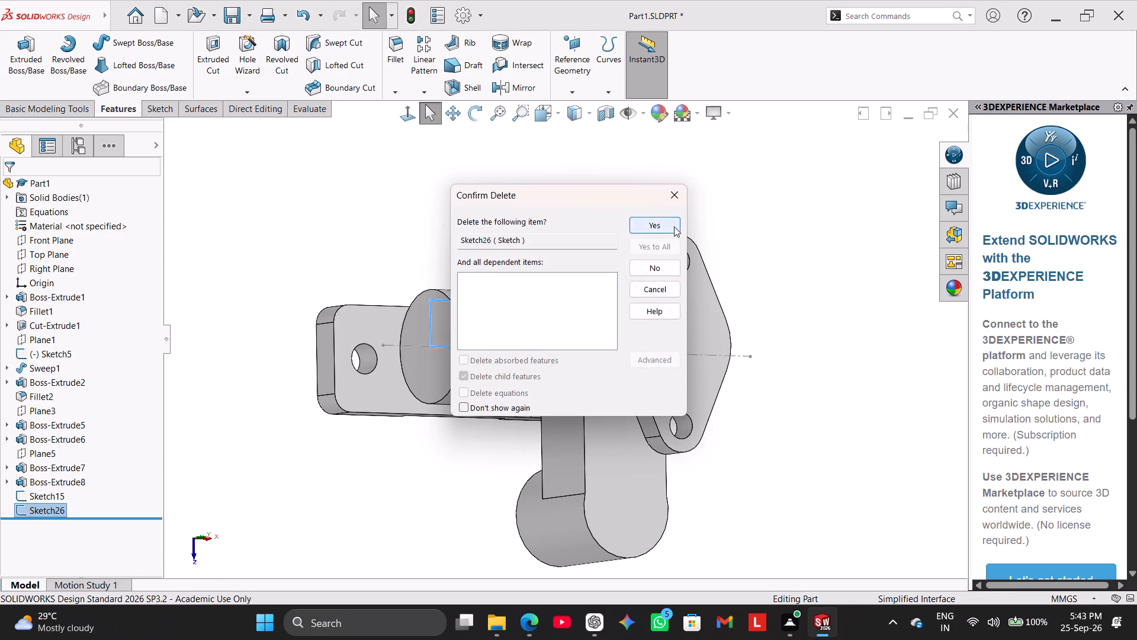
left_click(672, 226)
Delete Sketch15, the original revolve profile.
right_click(52, 496)
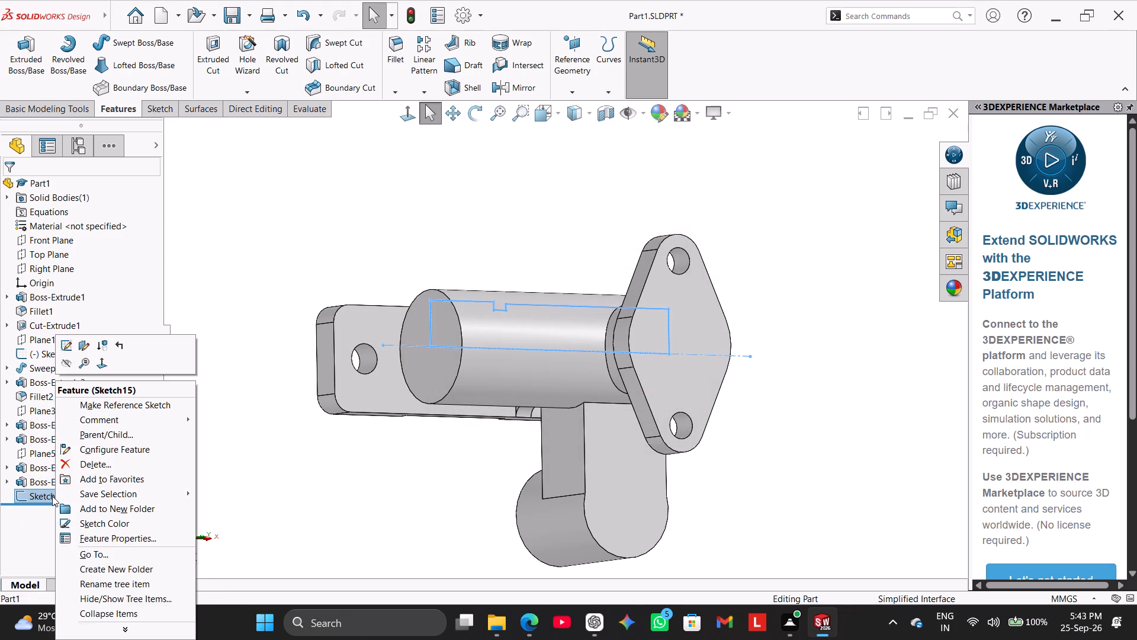
left_click(129, 466)
left_click(653, 225)
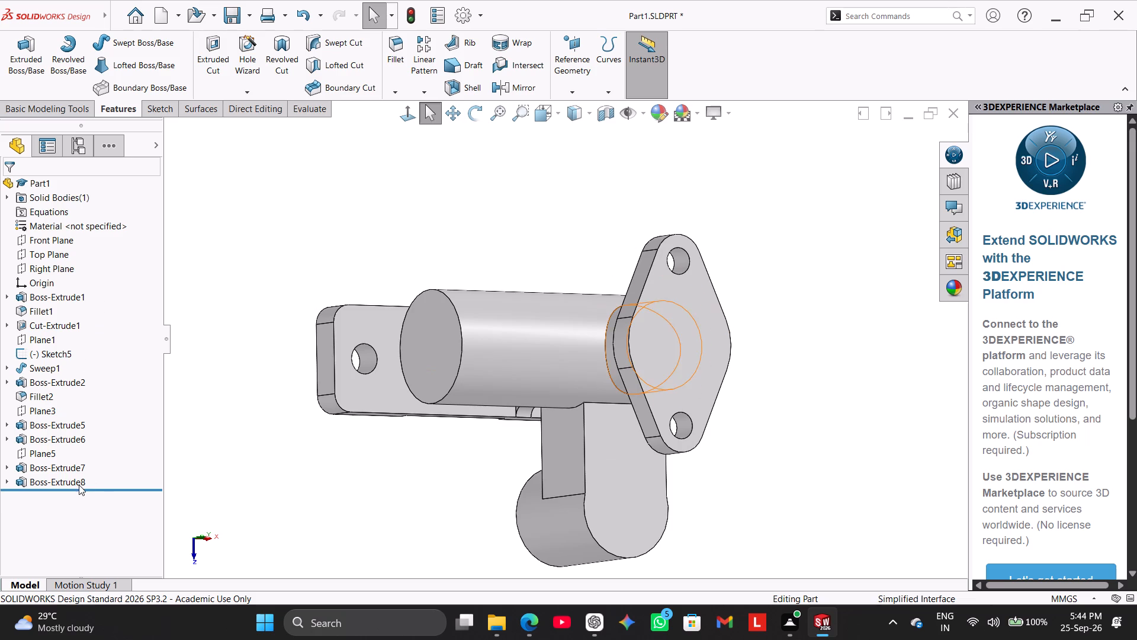
Check Plane1's position in the cylinder, and open the empty Sketch5 and close it without drawing anything.
left_click(52, 336)
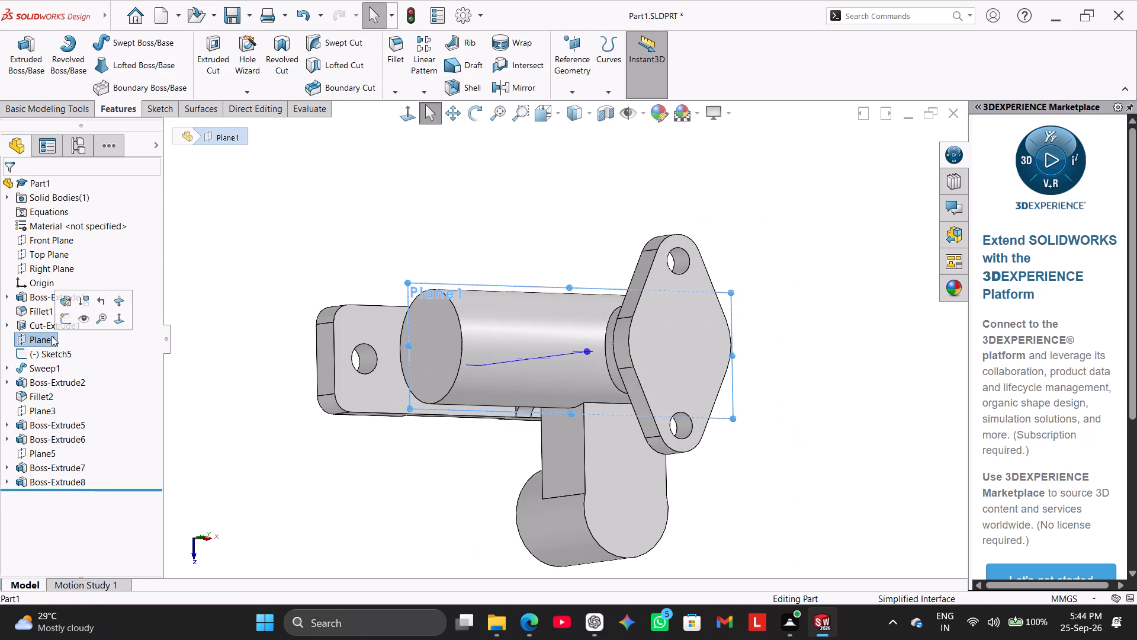
middle_click_drag(323, 423, 393, 379)
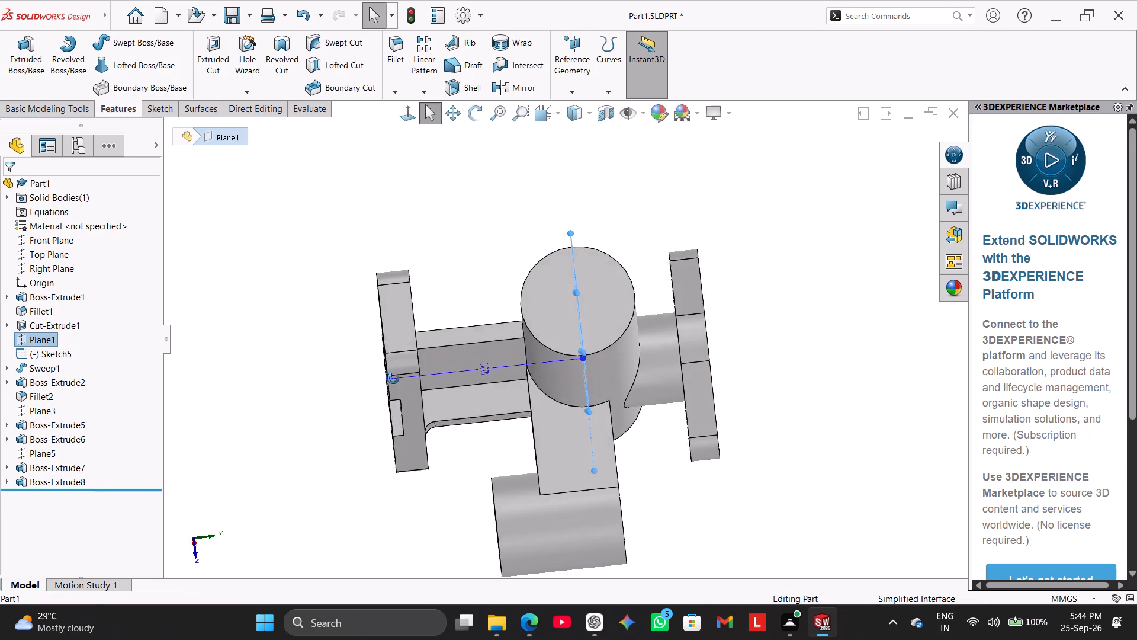
middle_click_drag(393, 379, 375, 333)
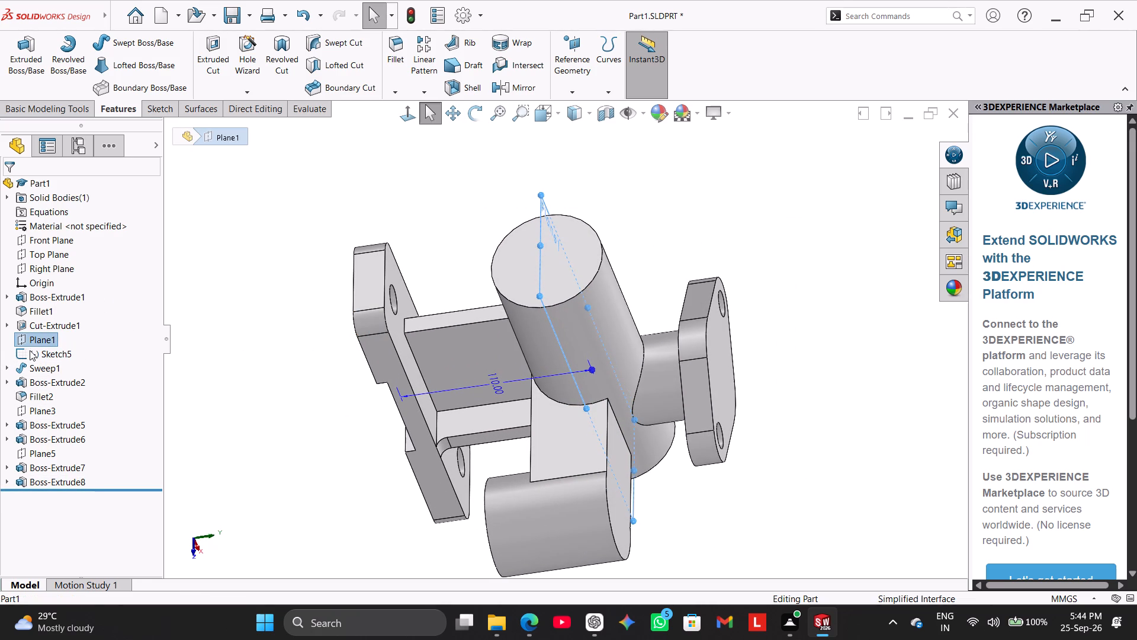
left_click(42, 353)
left_click(57, 322)
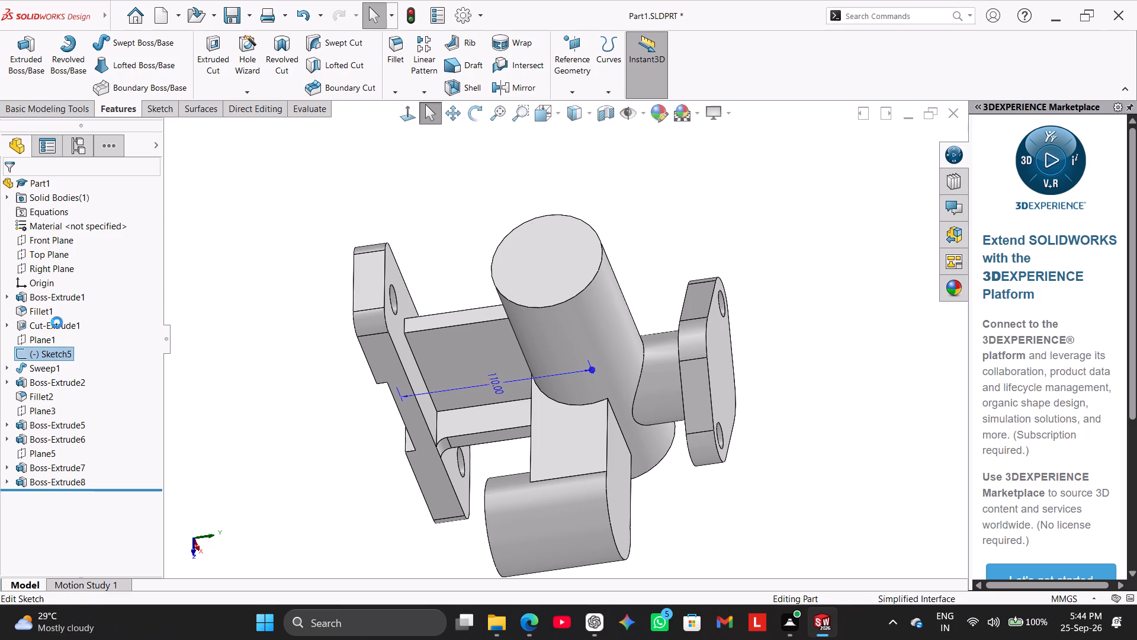
left_click(39, 337)
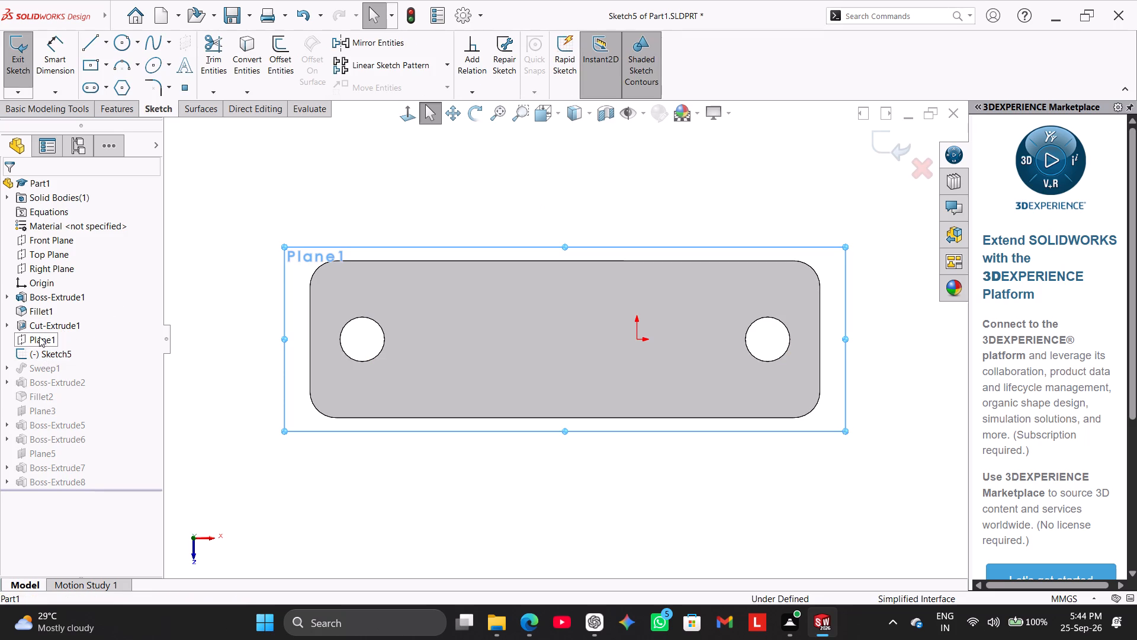
left_click(49, 319)
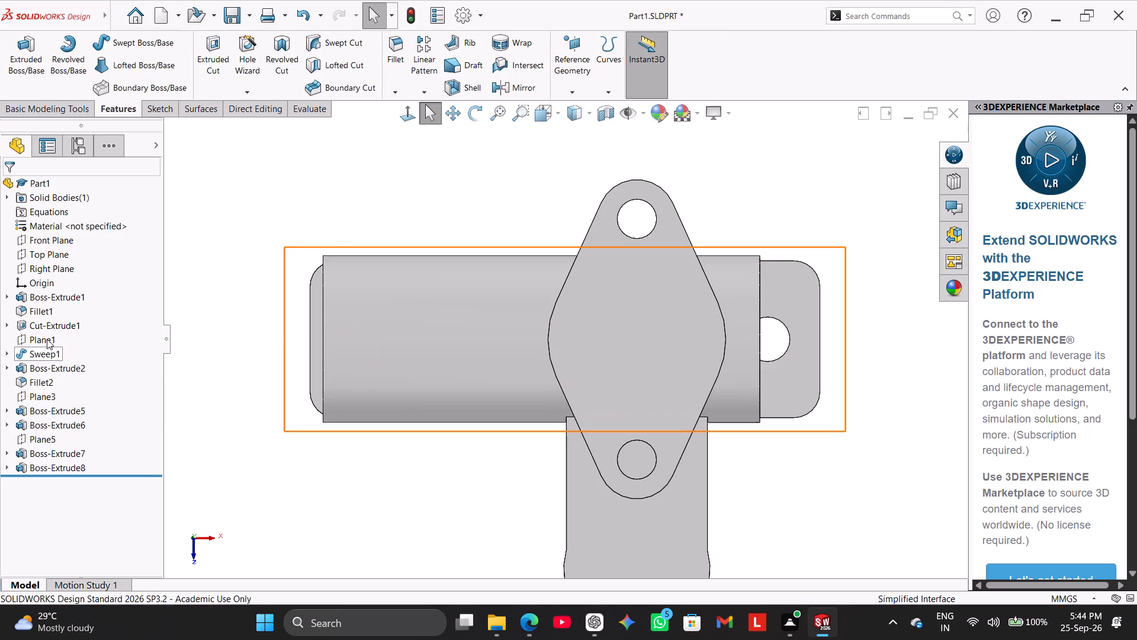
In a new sketch on Plane1, draw a horizontal line through the origin along the cylinder's axis, extending past both of its ends.
right_click(47, 339)
left_click(55, 325)
left_click(272, 411)
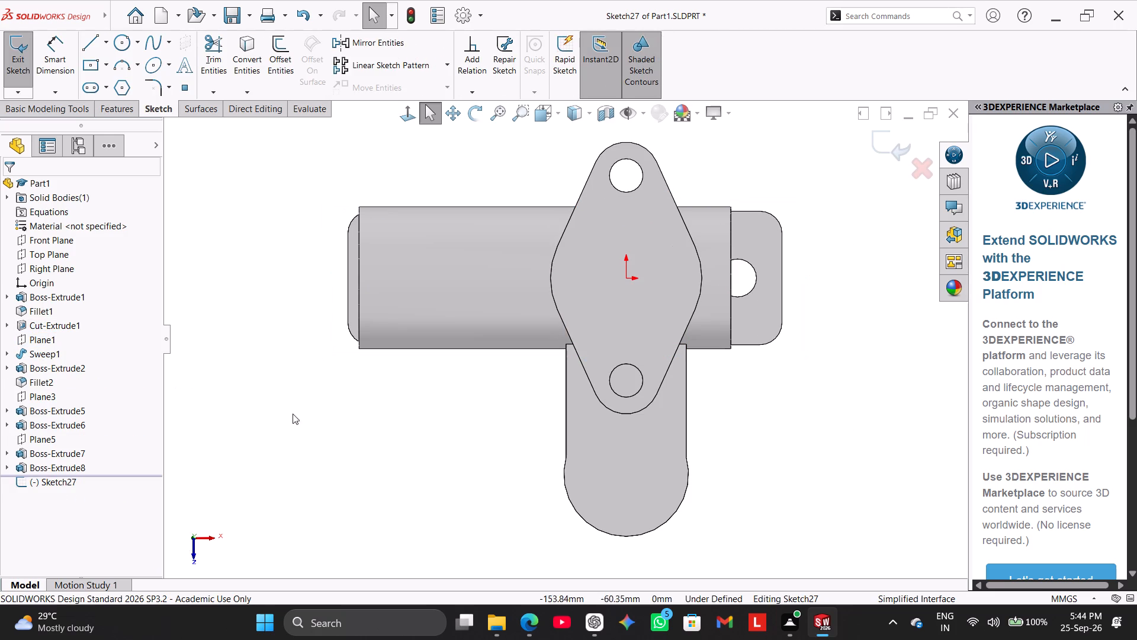
middle_click_drag(327, 414, 371, 420)
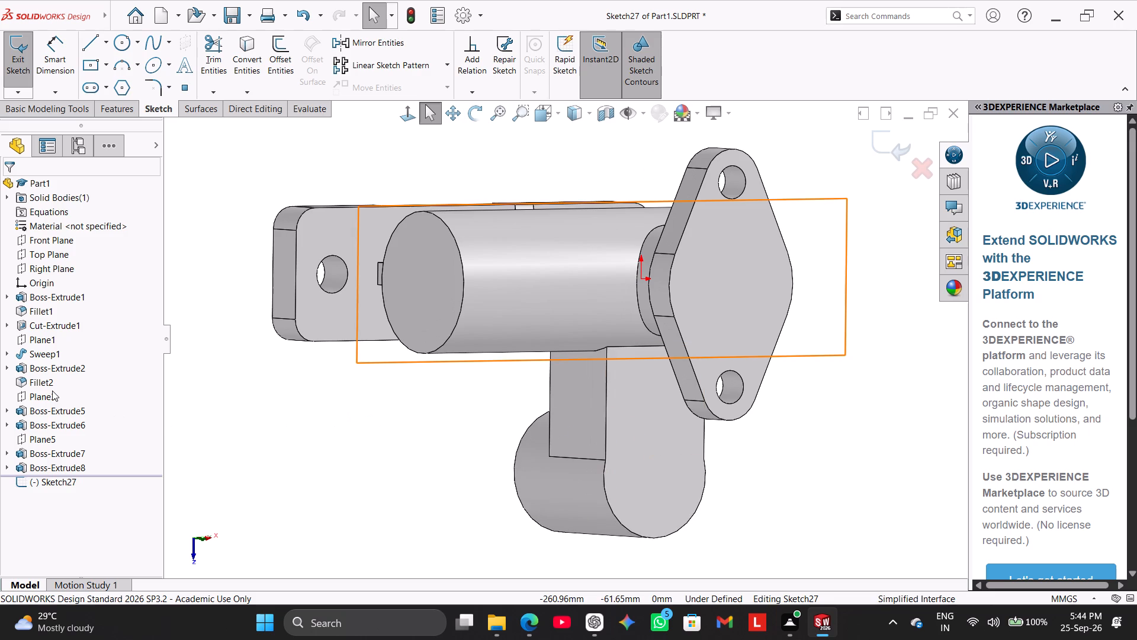
middle_click_drag(192, 429, 292, 426)
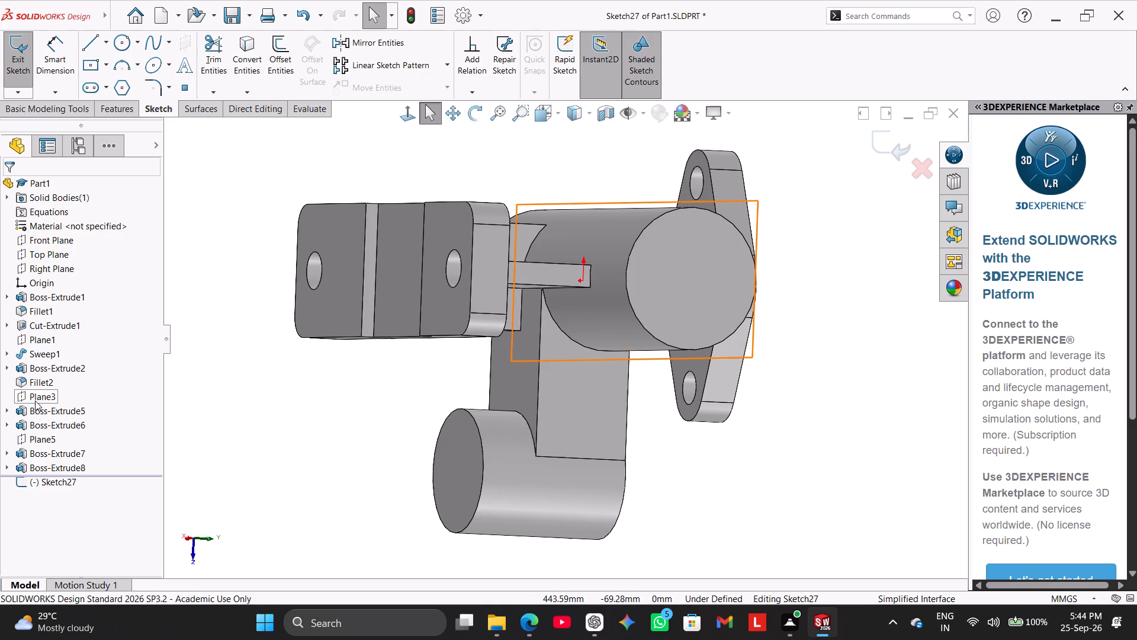
middle_click_drag(198, 440, 178, 444)
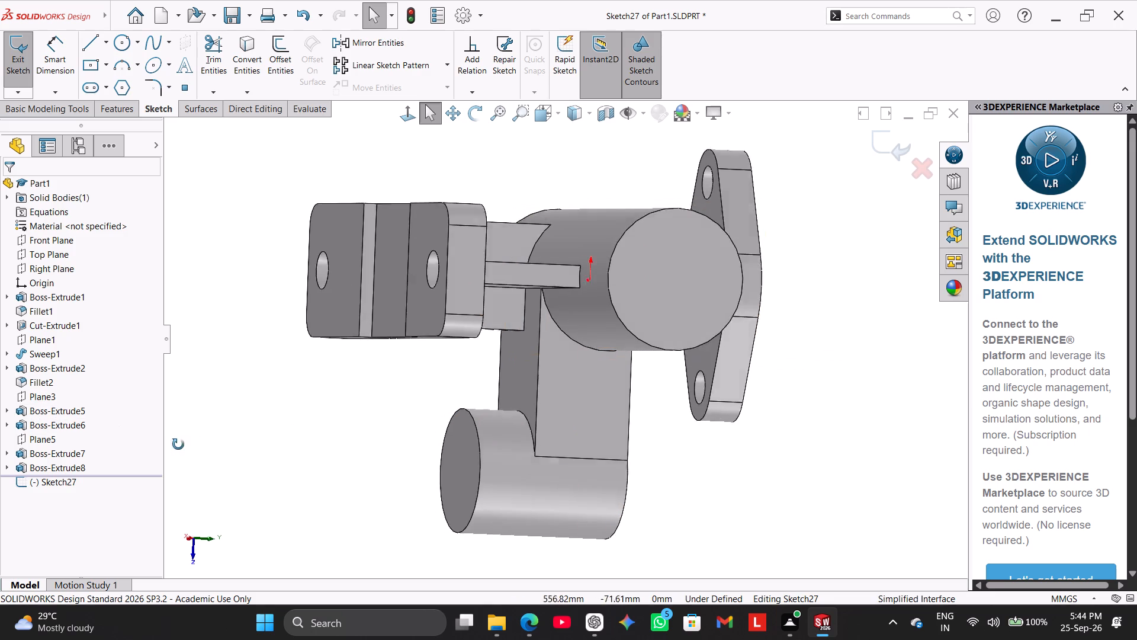
middle_click_drag(178, 444, 129, 417)
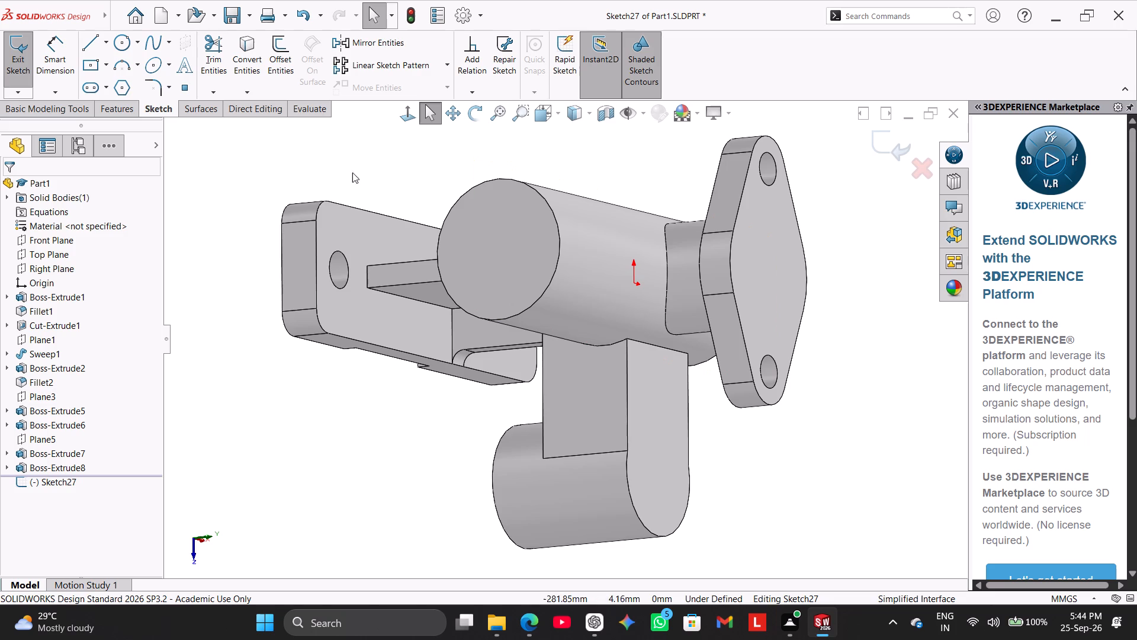
left_click(403, 114)
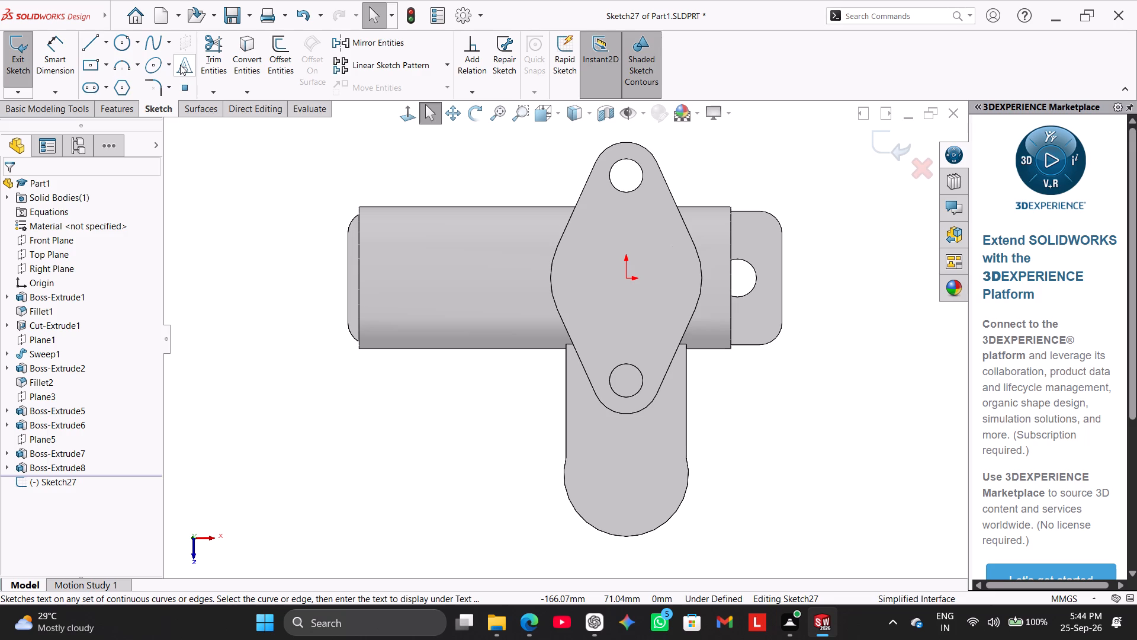
left_click(88, 40)
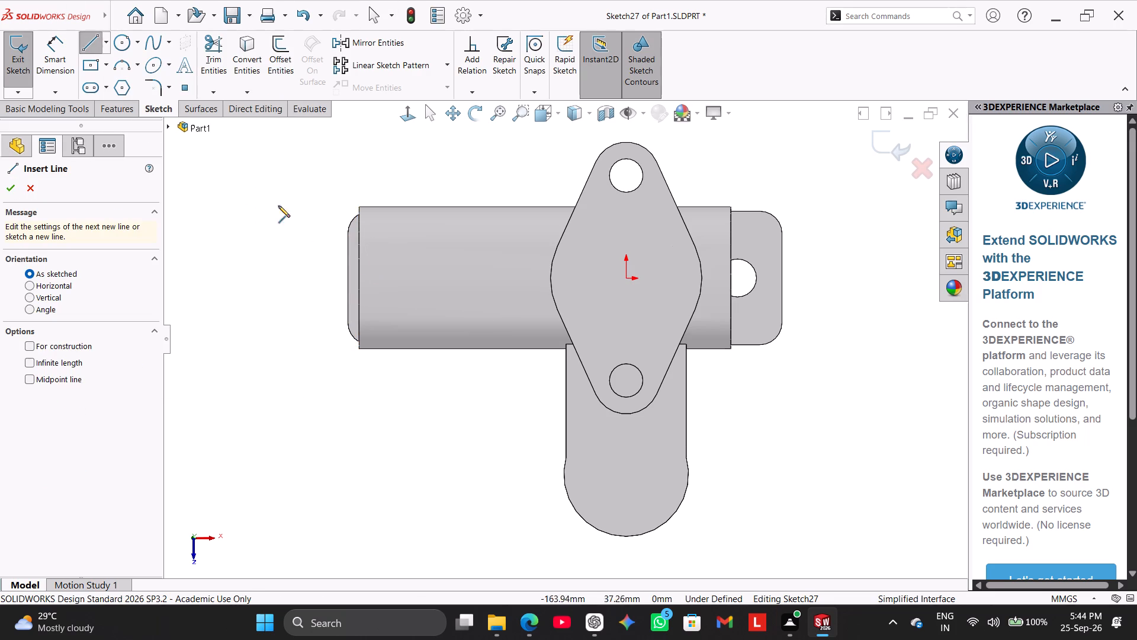
left_click(304, 276)
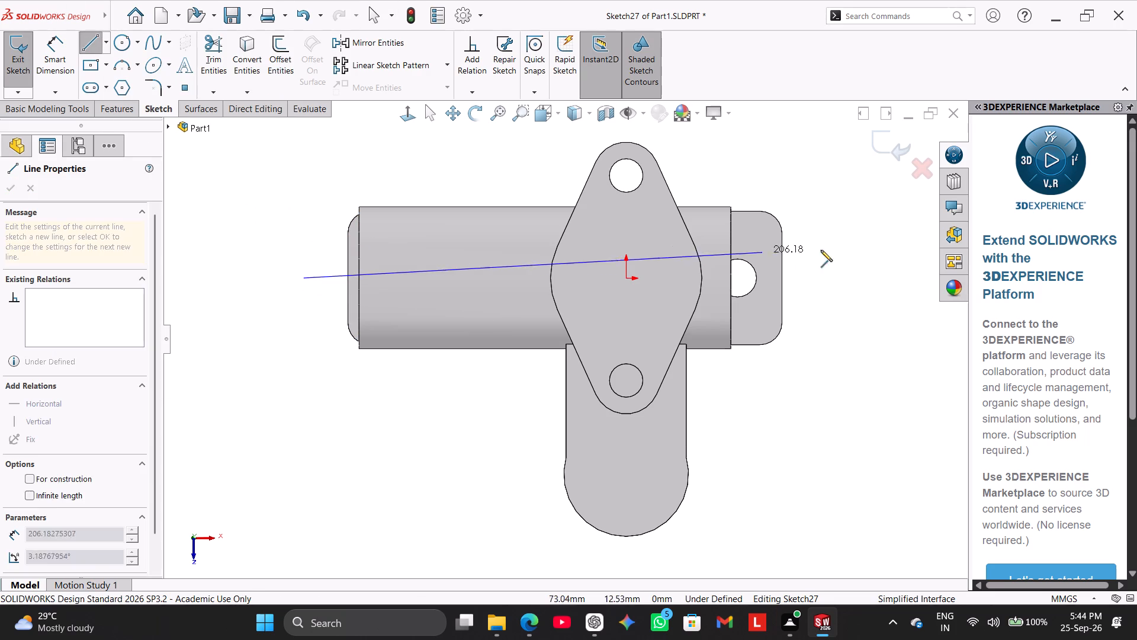
left_click(860, 279)
right_click(863, 242)
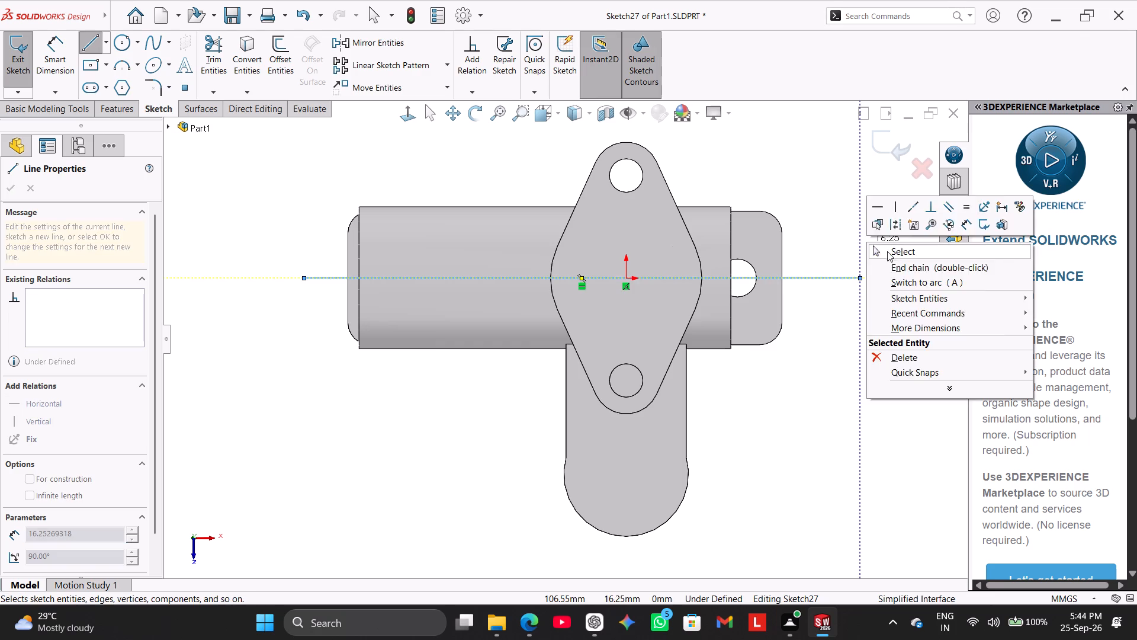
left_click(888, 253)
Draw a stepped line chain from the cylinder's flat end: about 23 mm line, small groove, about 130 mm line, and closing edge to the axis.
left_click(88, 40)
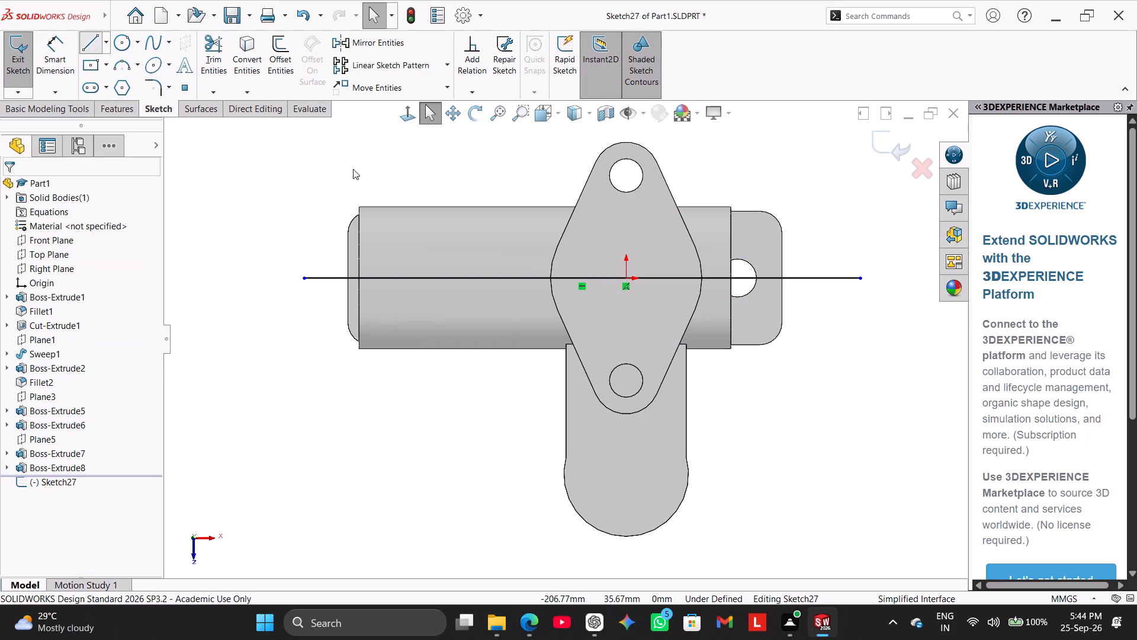
left_click(358, 222)
left_click(411, 222)
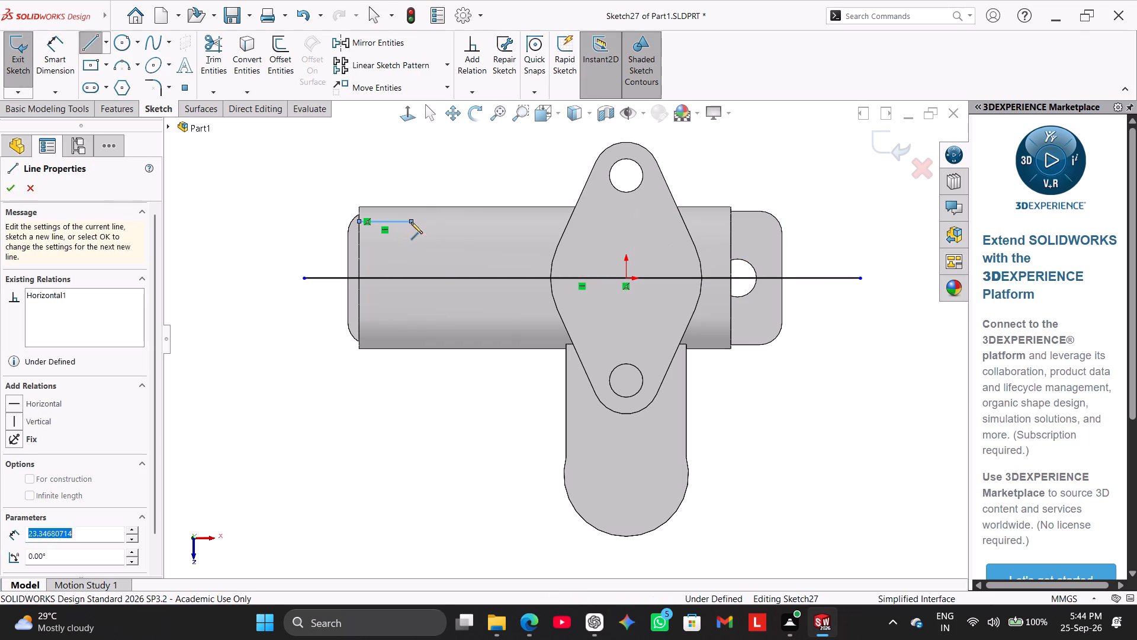
left_click(412, 234)
left_click(424, 234)
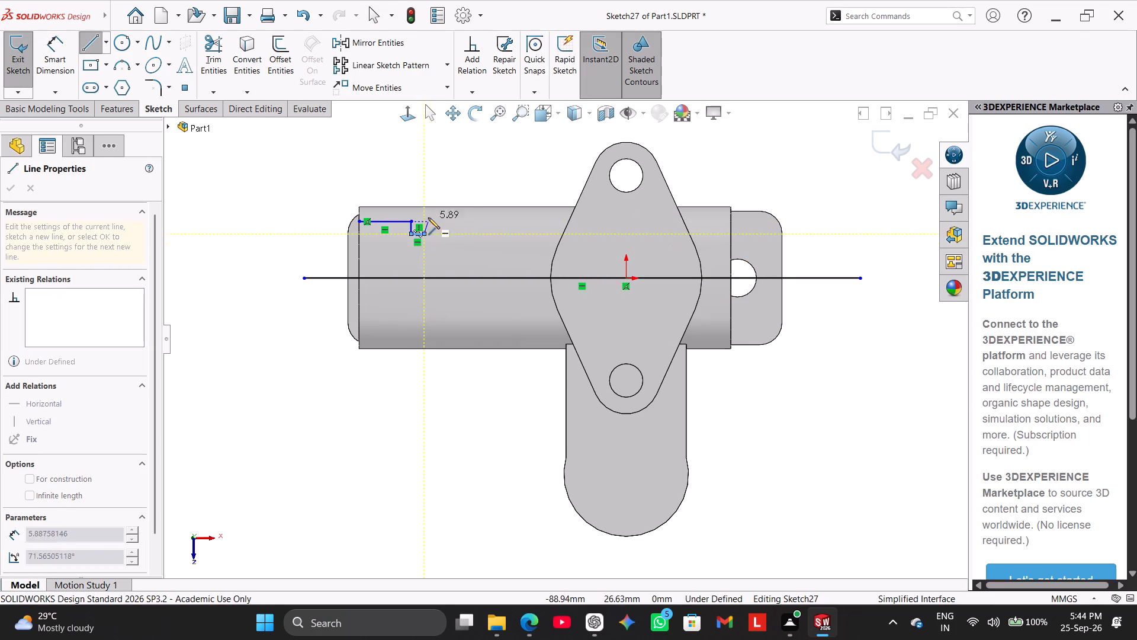
scroll(428, 217, "down", 3)
left_click(448, 251)
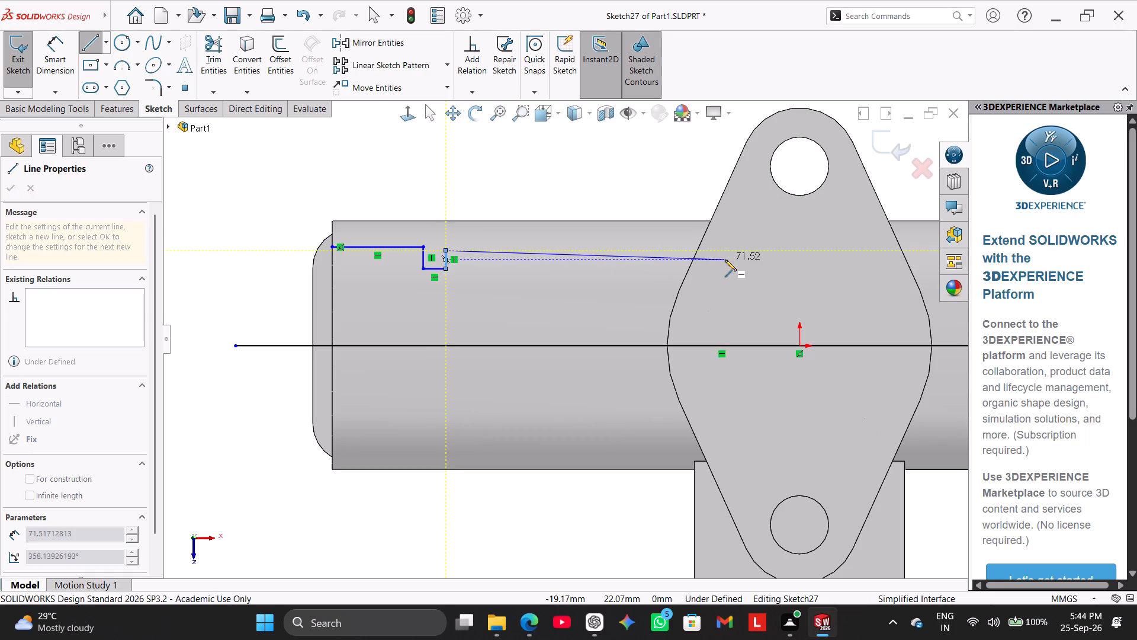
scroll(725, 260, "up", 1)
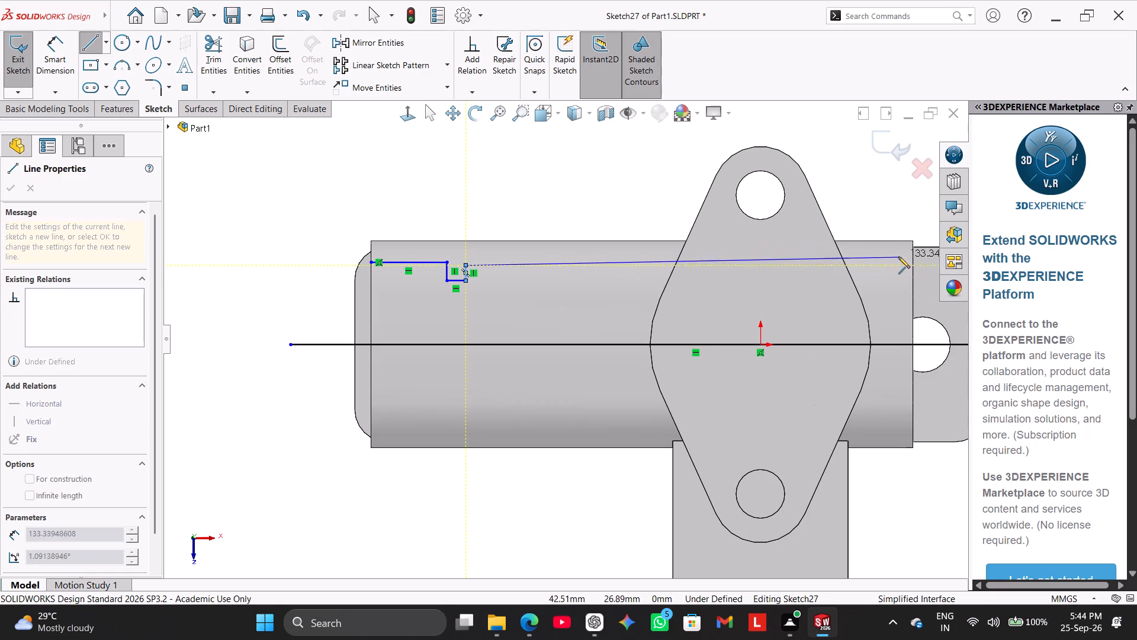
left_click(888, 264)
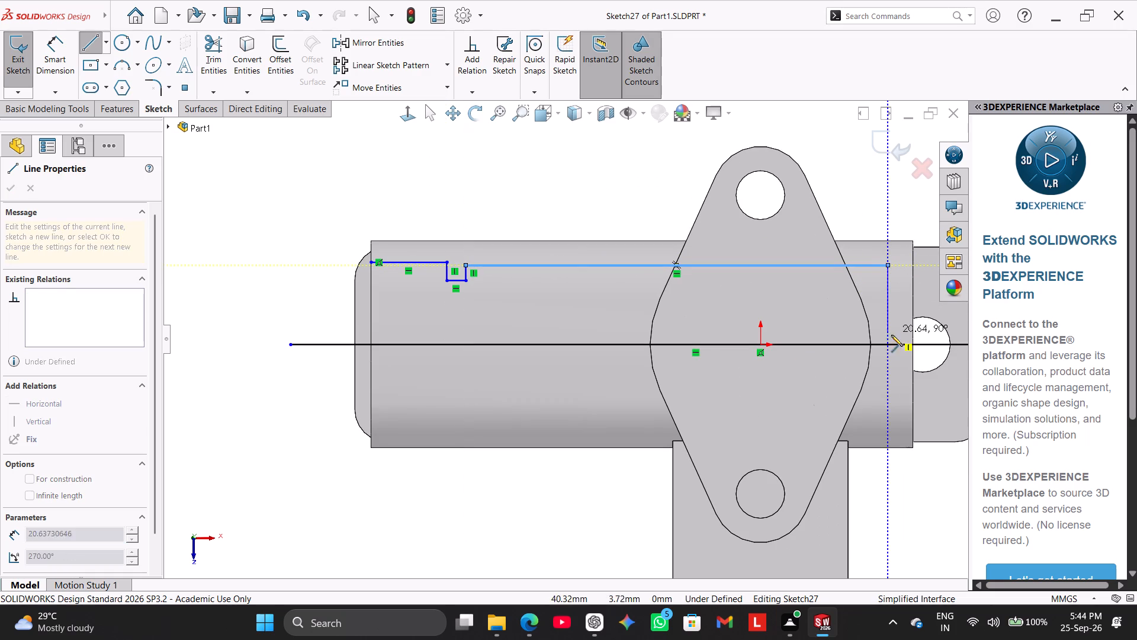
left_click(890, 344)
right_click(849, 207)
left_click(867, 215)
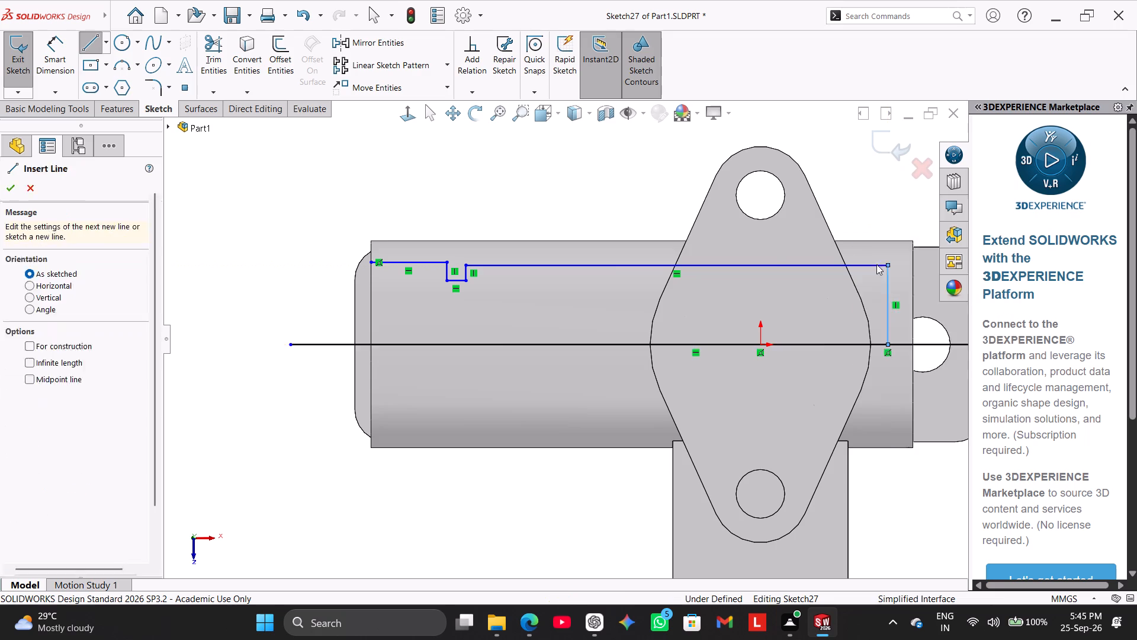
Close the profile with a vertical line from its start point at the cylinder's flat end to the axis line.
scroll(881, 293, "up", 2)
scroll(839, 290, "down", 2)
left_click(92, 41)
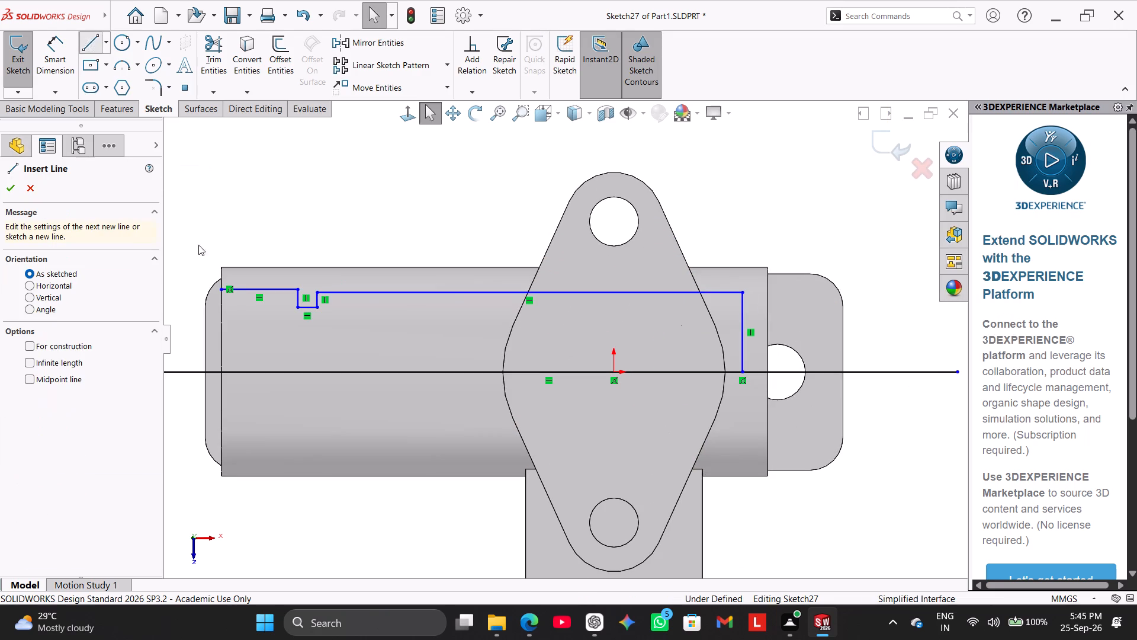
left_click(222, 291)
left_click(222, 372)
right_click_drag(201, 225, 208, 225)
left_click(226, 236)
Trim the axis line's two overhangs beyond the profile's end edges.
scroll(238, 302, "up", 1)
left_click(223, 61)
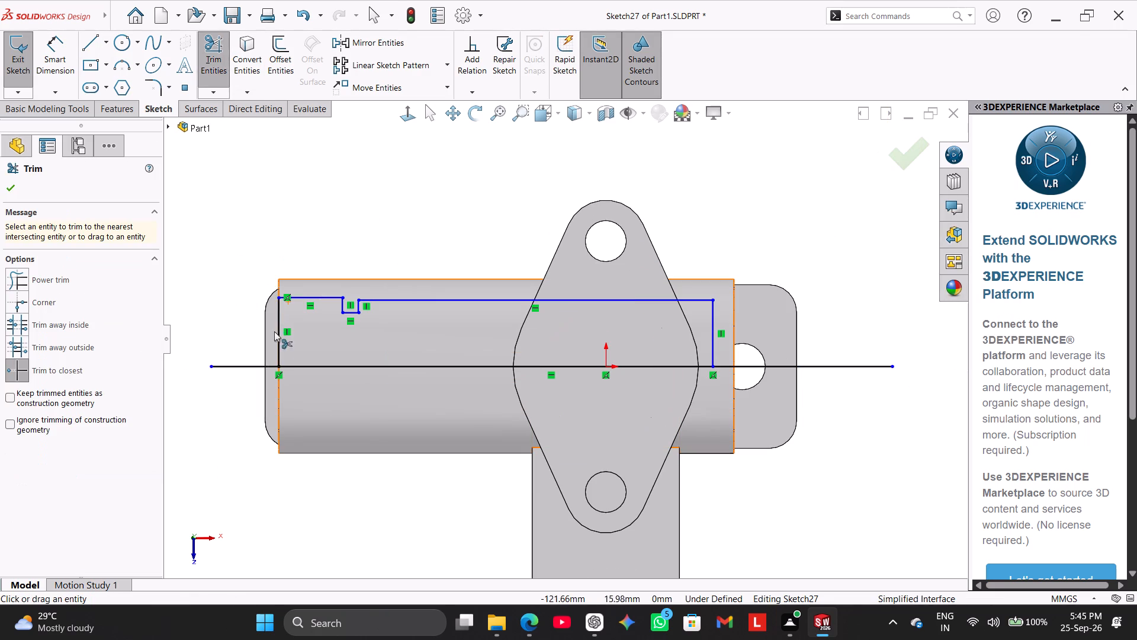
left_click(250, 367)
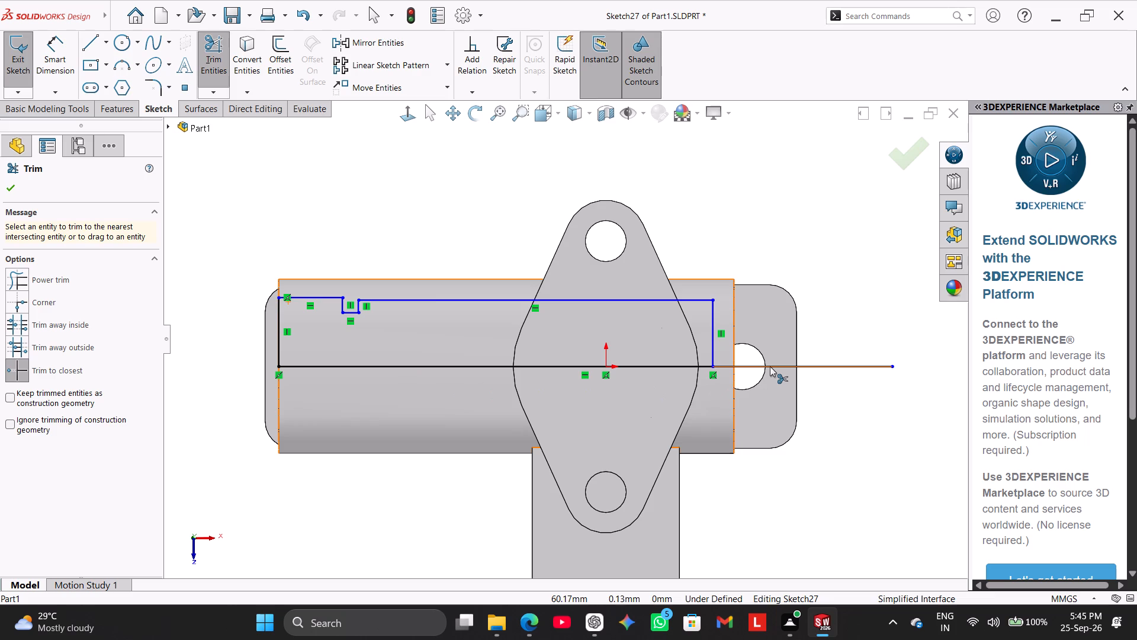
left_click(770, 366)
right_click(421, 208)
left_click(451, 247)
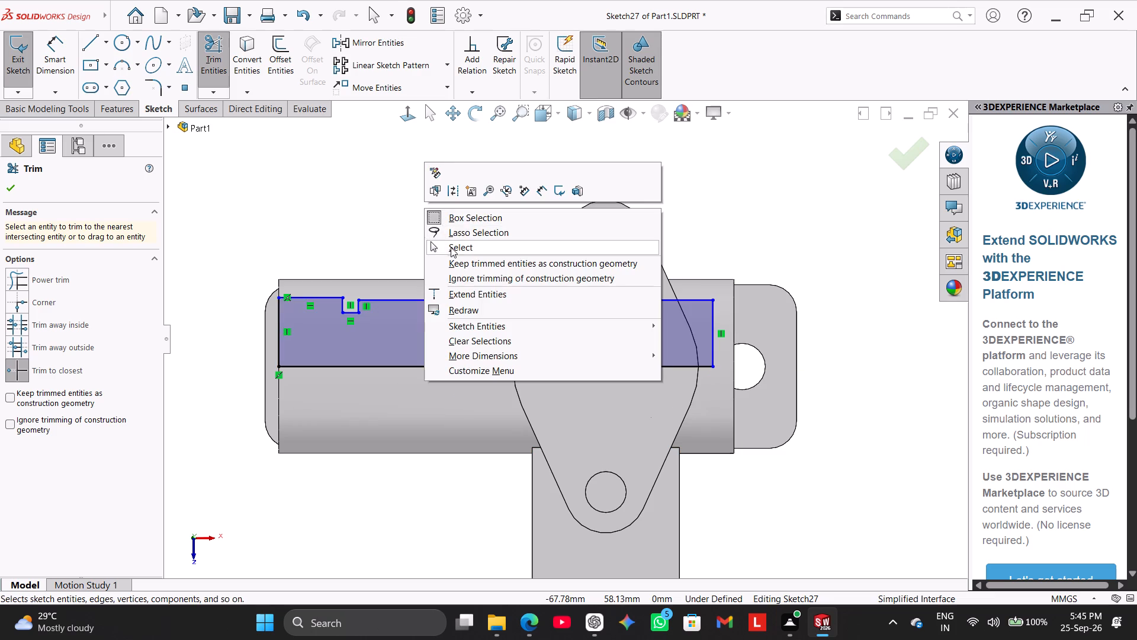
Dimension the first section's upper line from the axis line as 52/2 mm.
left_click(40, 45)
scroll(457, 318, "down", 1)
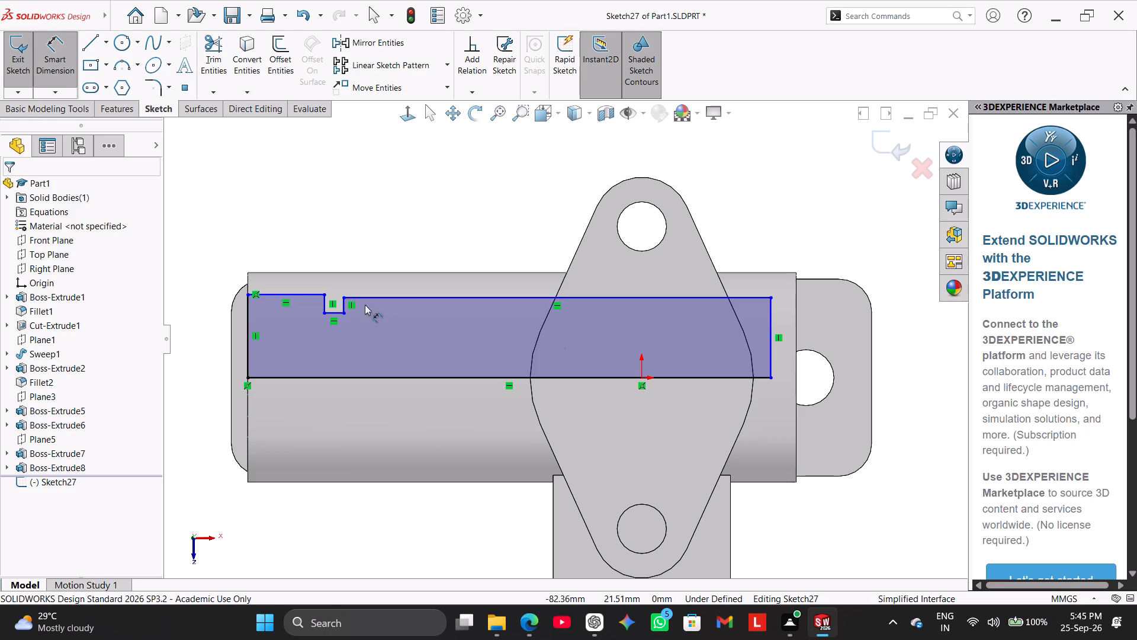
left_click(300, 294)
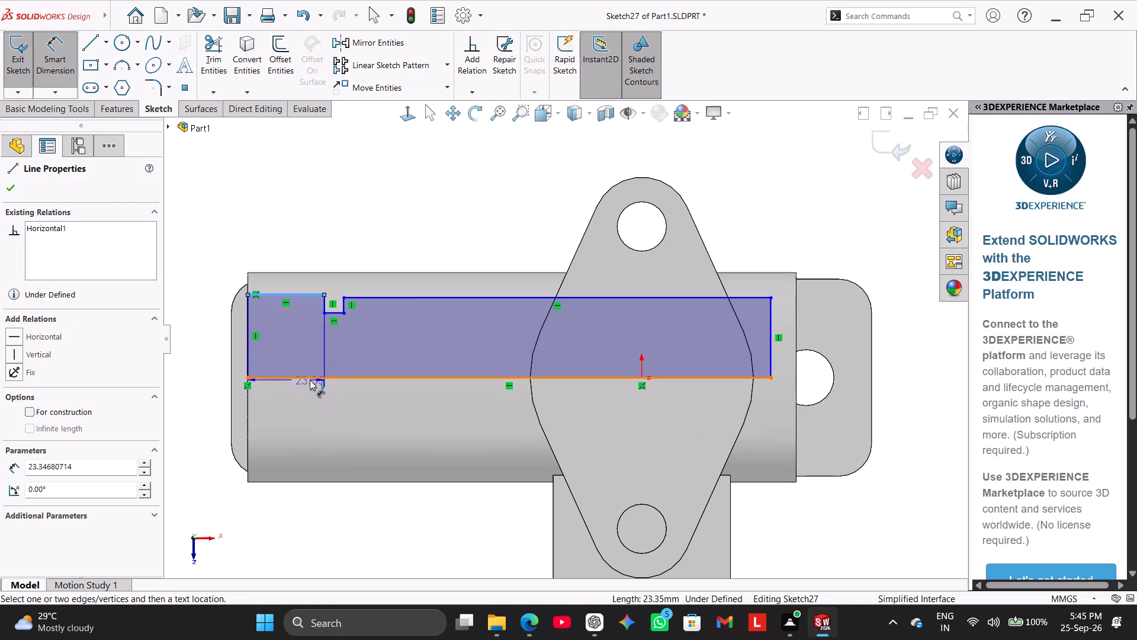
left_click(309, 379)
left_click(303, 343)
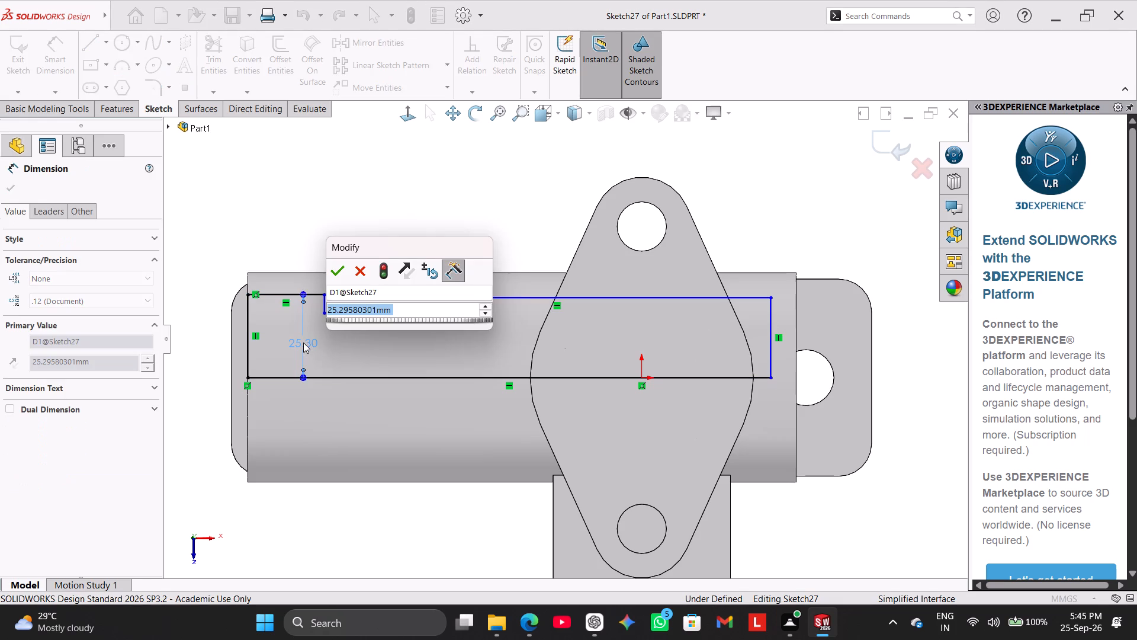
type("52/2")
key("Return")
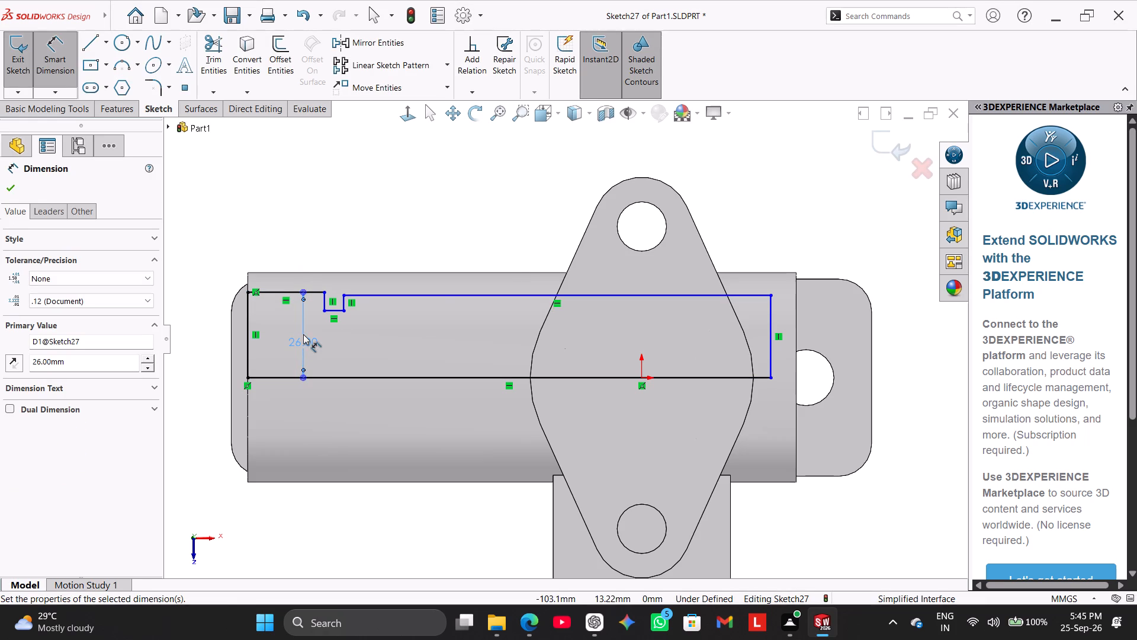
Dimension the small groove's bottom line from the axis line as 43/2 mm.
left_click(337, 311)
left_click(341, 375)
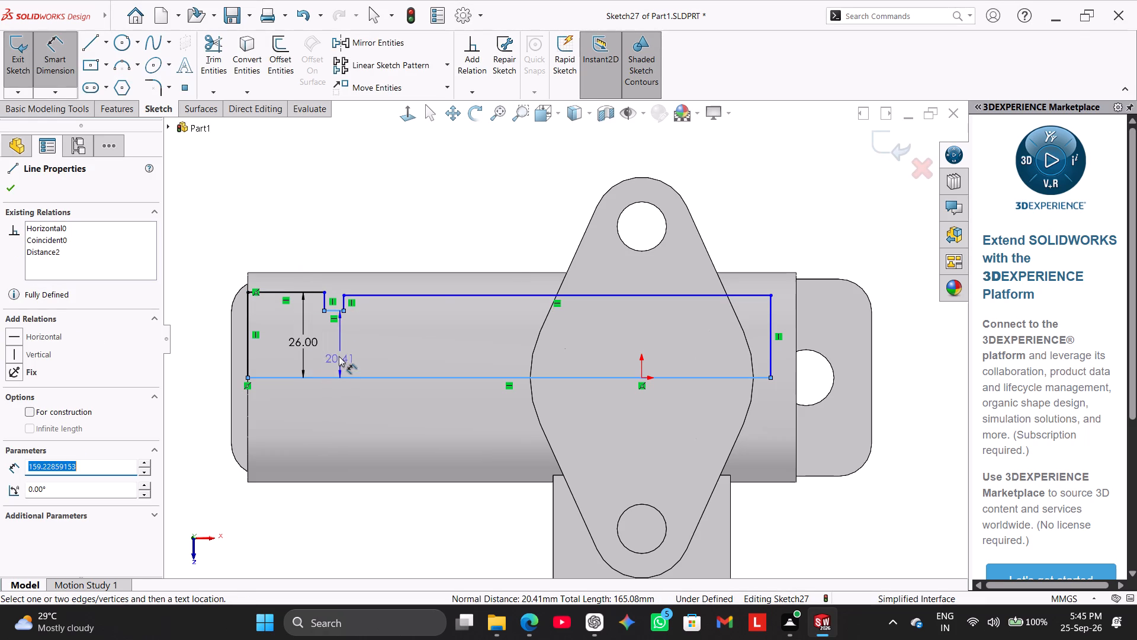
left_click(335, 348)
type("43/2")
key("Return")
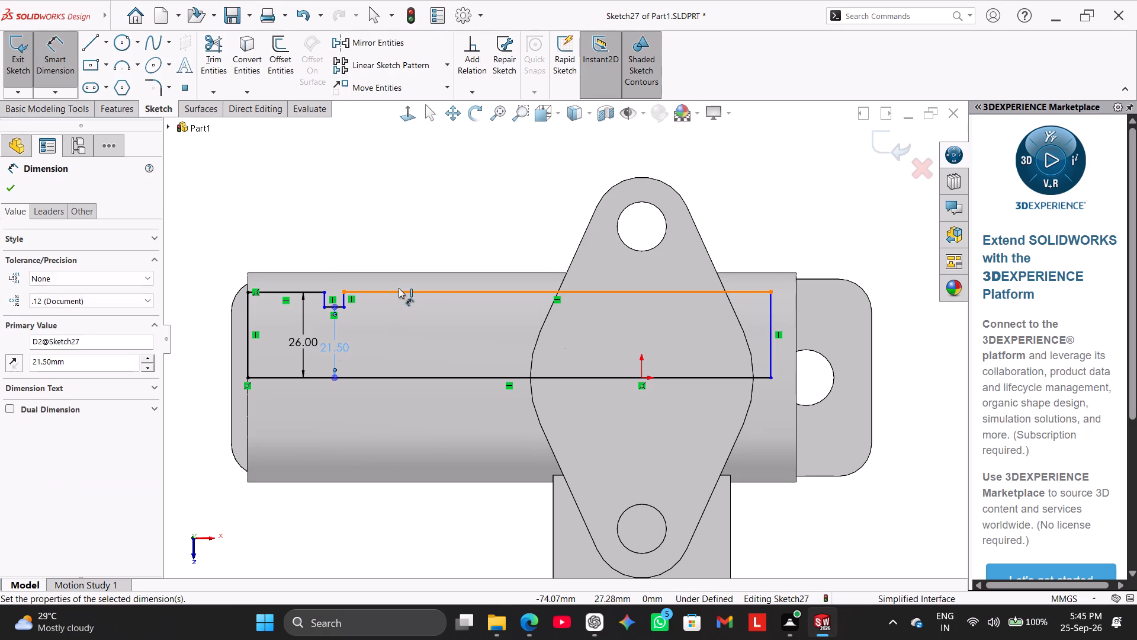
Dimension the long section's upper line from the axis line as 50/2 mm.
left_click(403, 292)
left_click(412, 375)
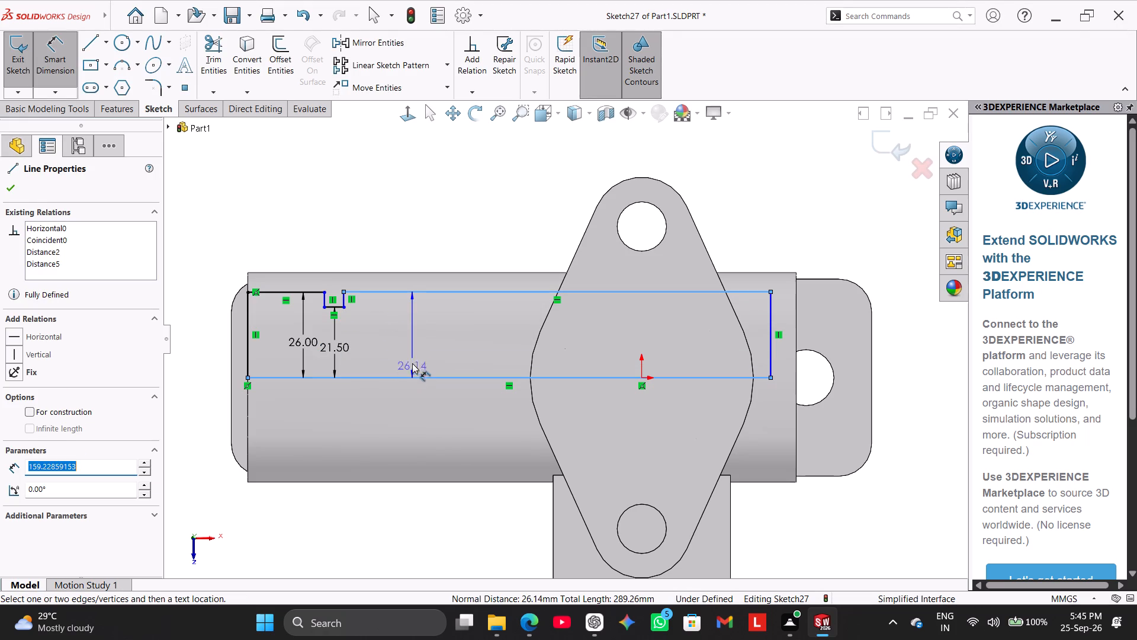
left_click(410, 335)
type("50/")
key("2")
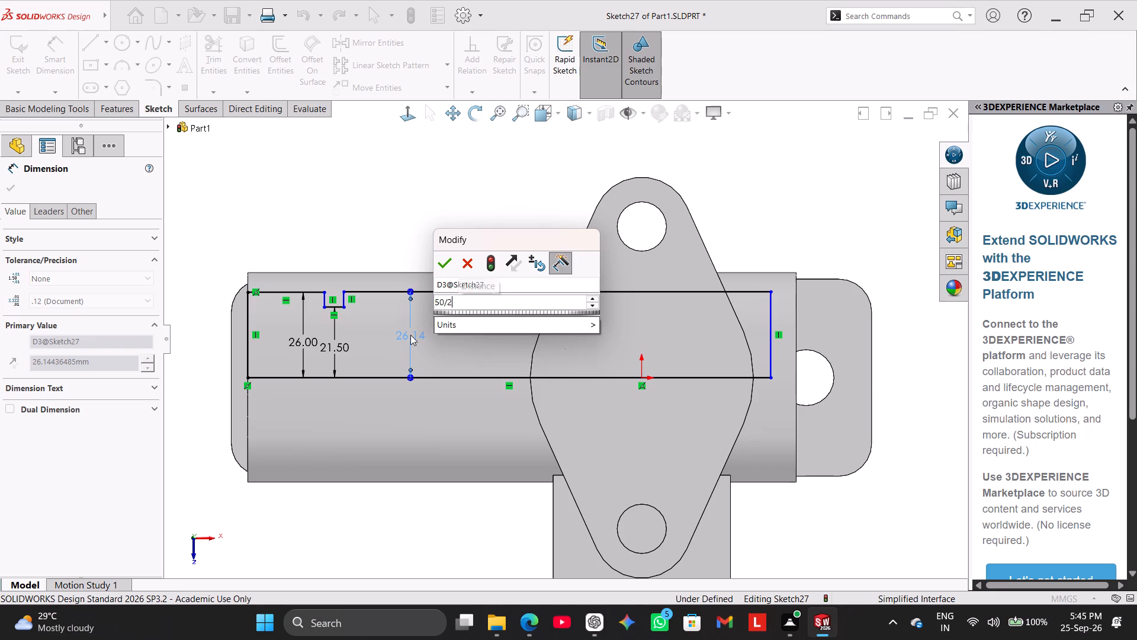
key("Return")
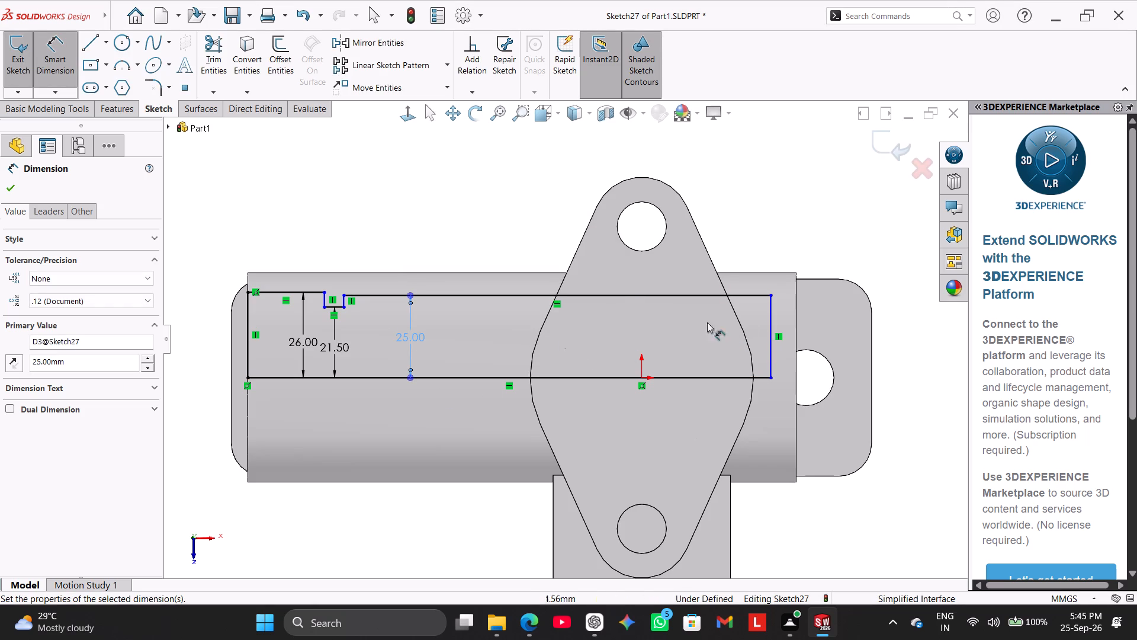
Dimension the long section's upper line with a length of 108 mm.
left_click(384, 295)
left_click(415, 231)
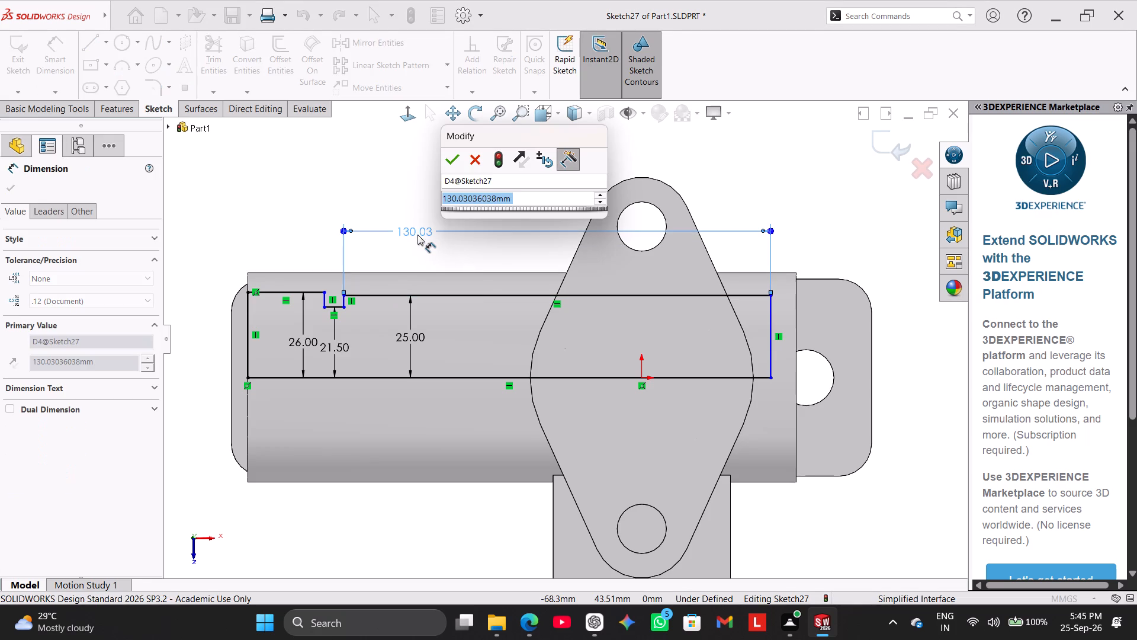
type("108")
key("Return")
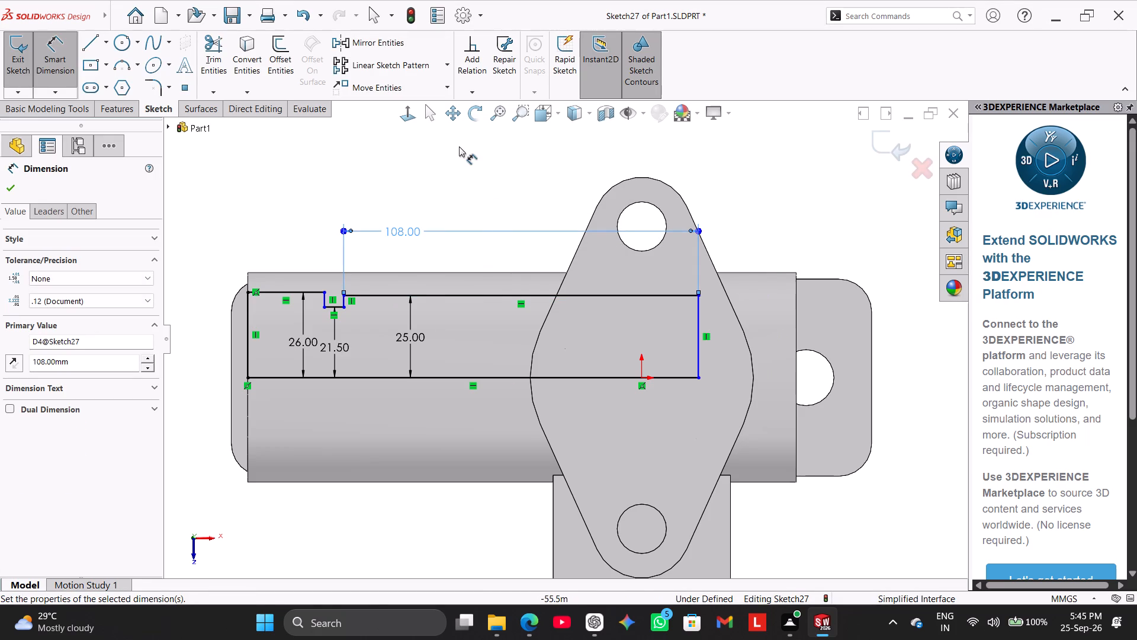
Dimension the first section's length, from the end edge to the groove's near side, as 42 mm.
left_click(248, 328)
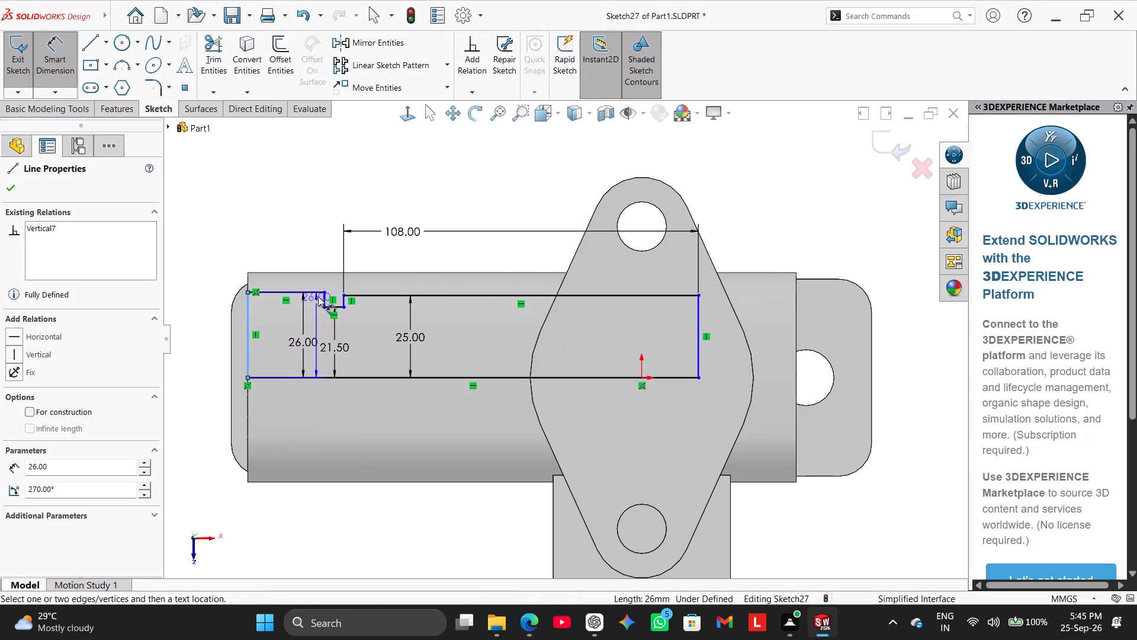
left_click(323, 297)
left_click(295, 409)
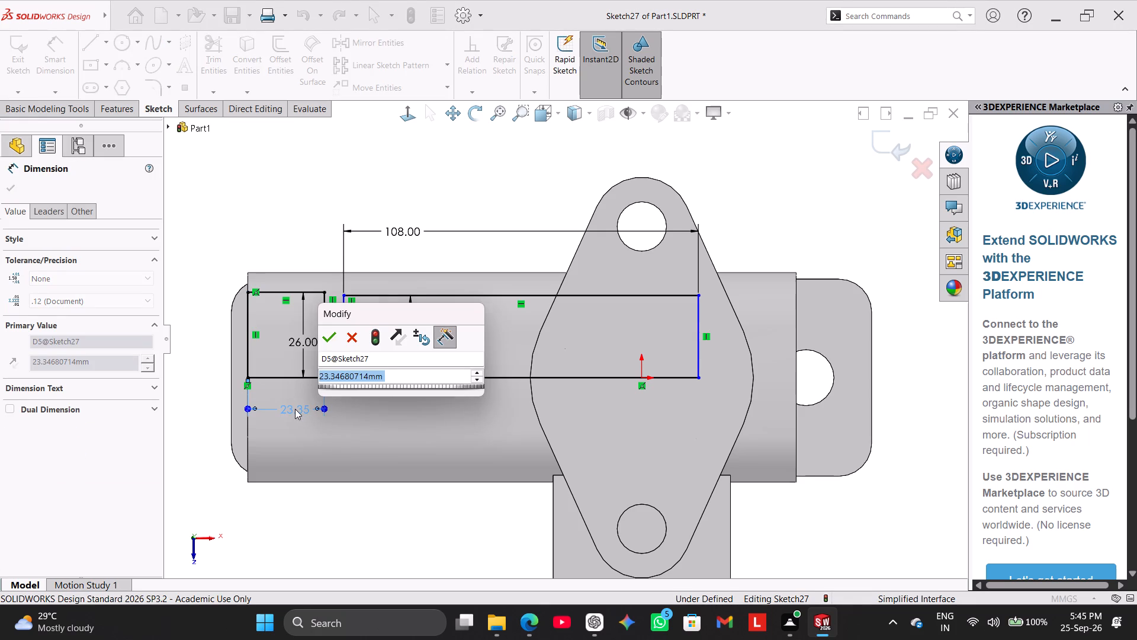
type("42")
key("Return")
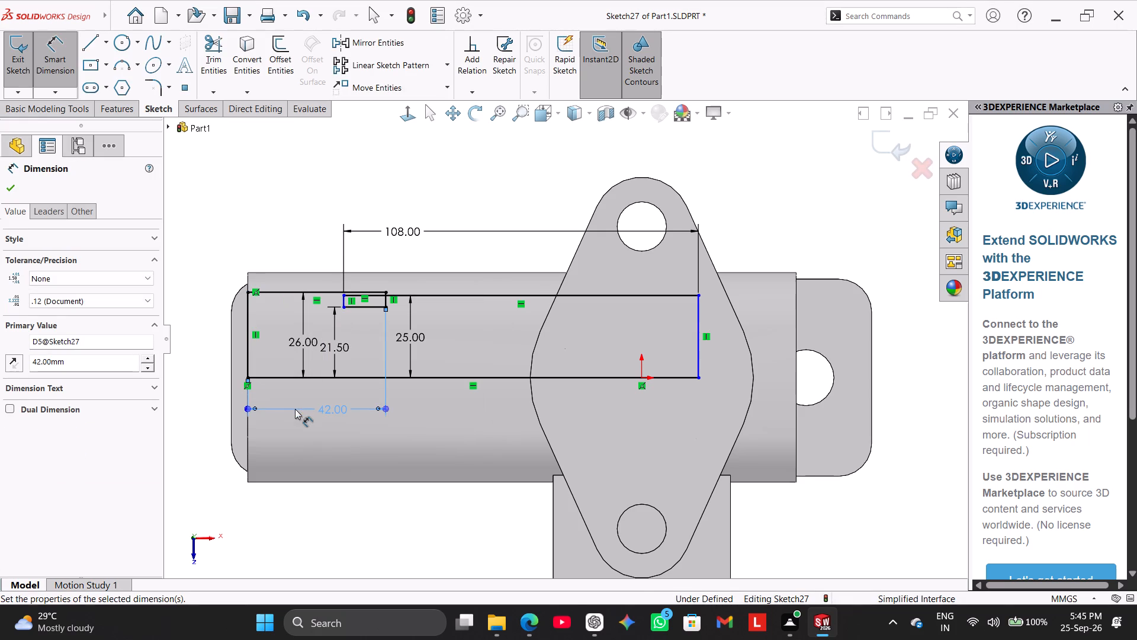
right_click(254, 197)
left_click(291, 236)
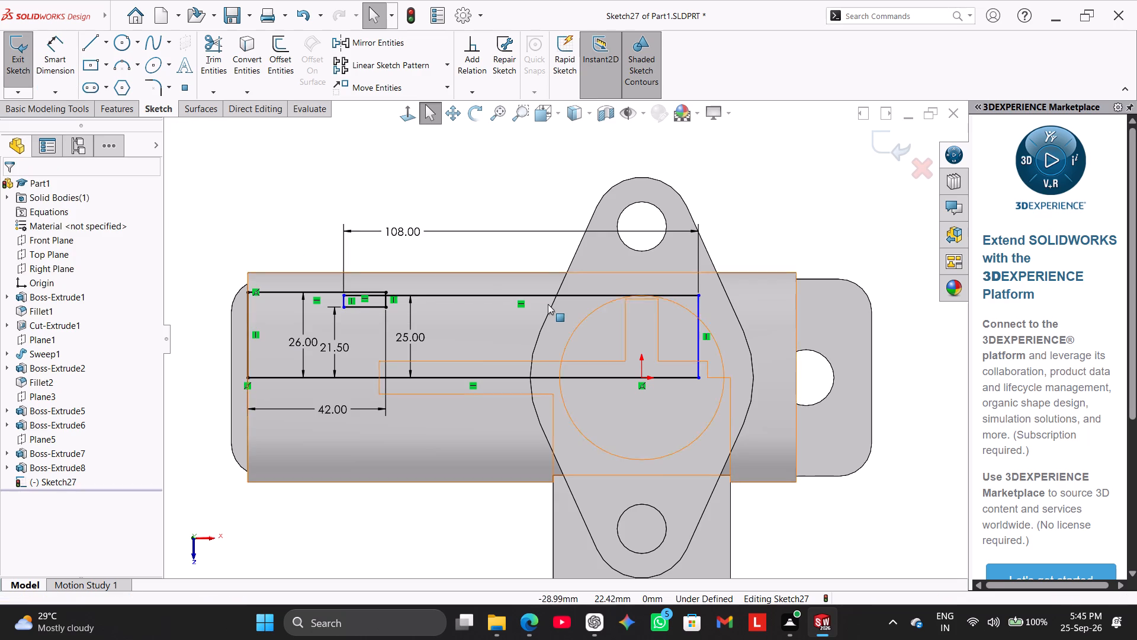
Move the groove's far side beyond the end of the 42 mm section and dimension the groove's width as 8 mm.
left_click_drag(342, 301, 415, 309)
left_click(57, 63)
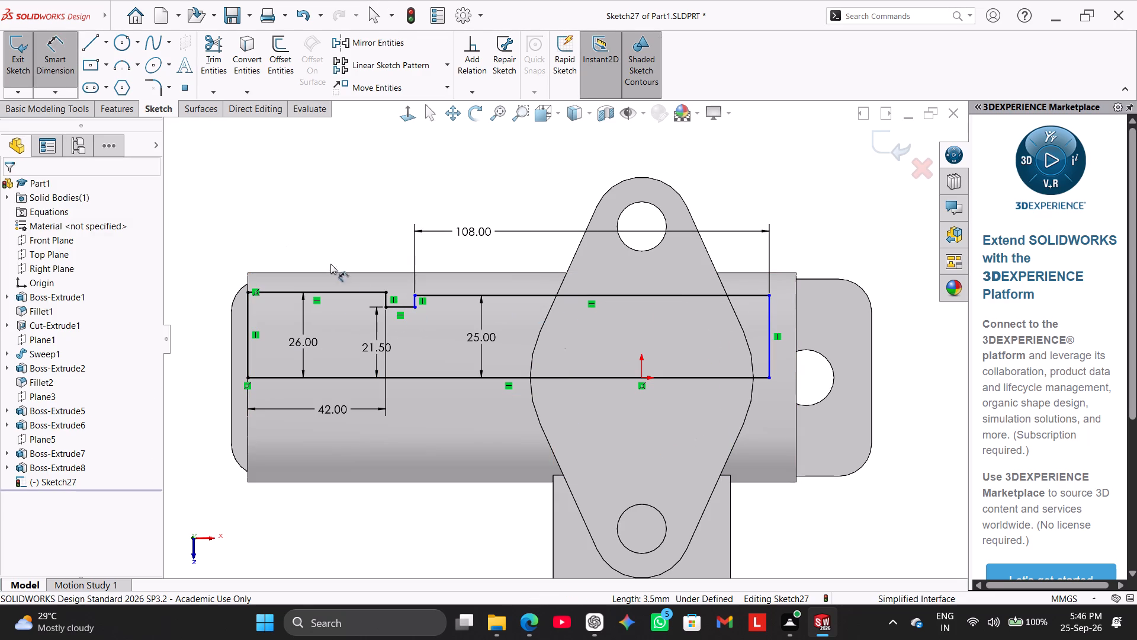
left_click(399, 307)
left_click(405, 428)
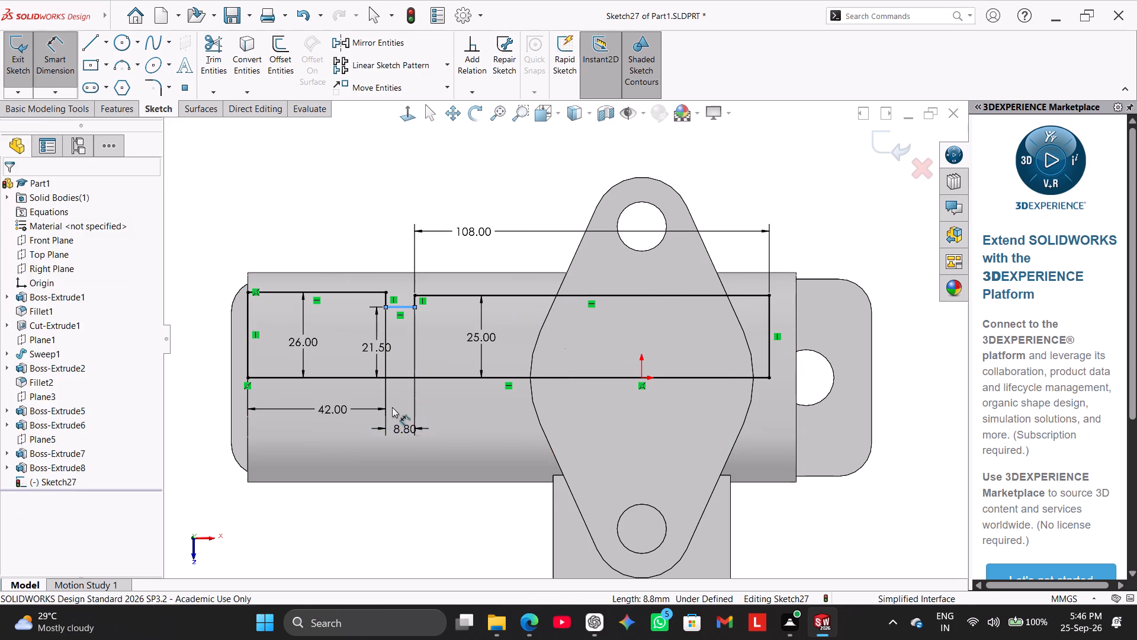
key("8")
key("Return")
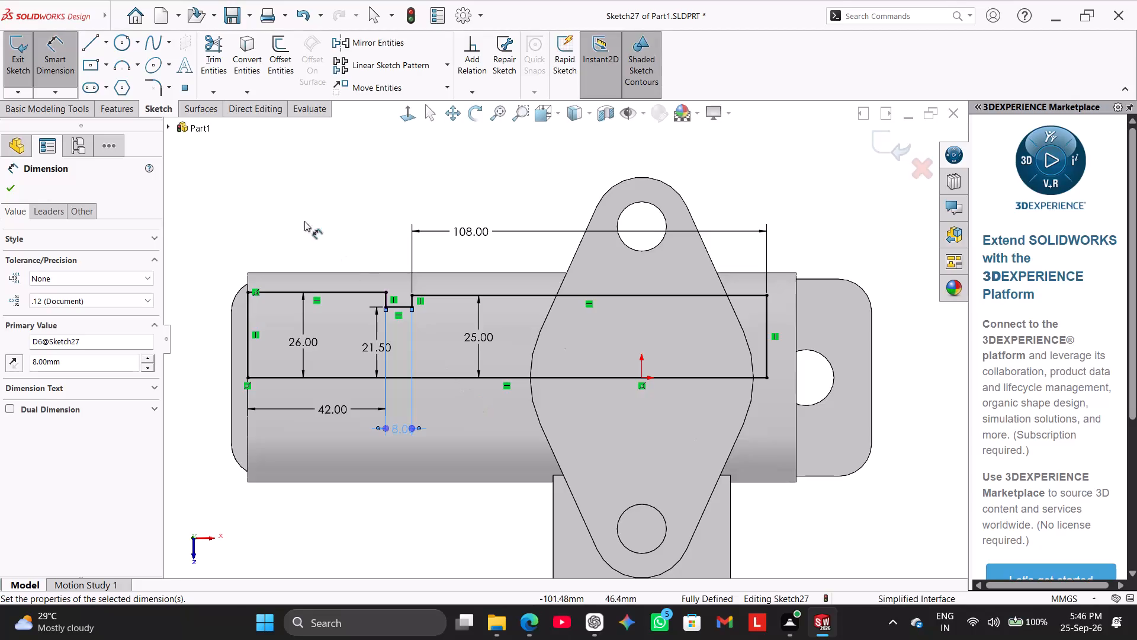
right_click(284, 190)
left_click(339, 226)
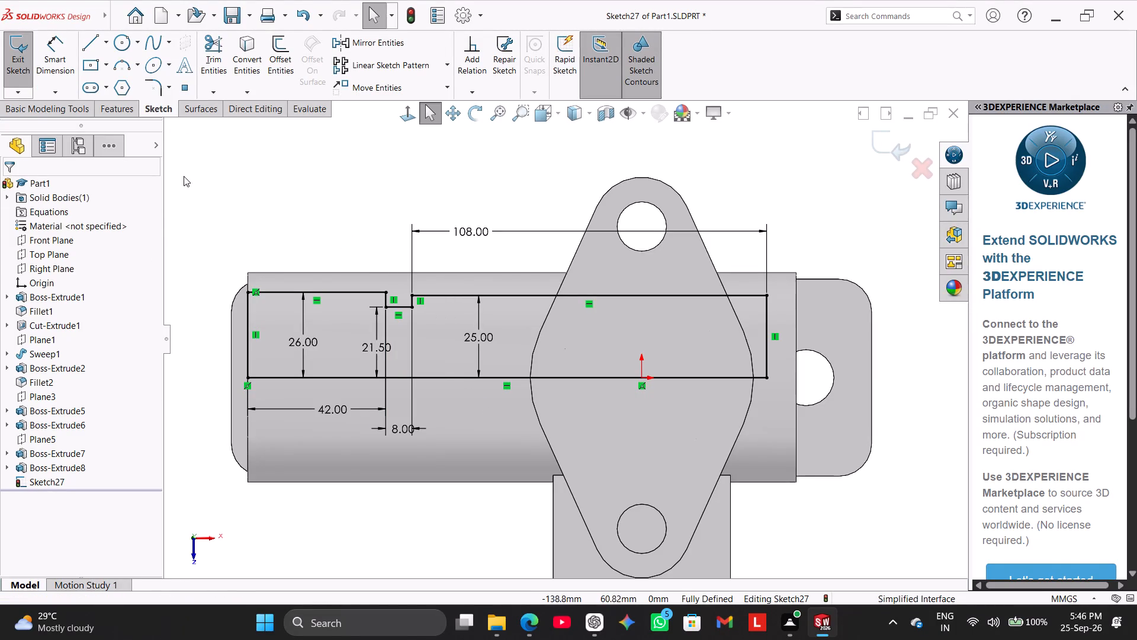
Revolve the profile 360° as a boss about its axis line, with the result merged.
left_click(126, 111)
left_click(60, 53)
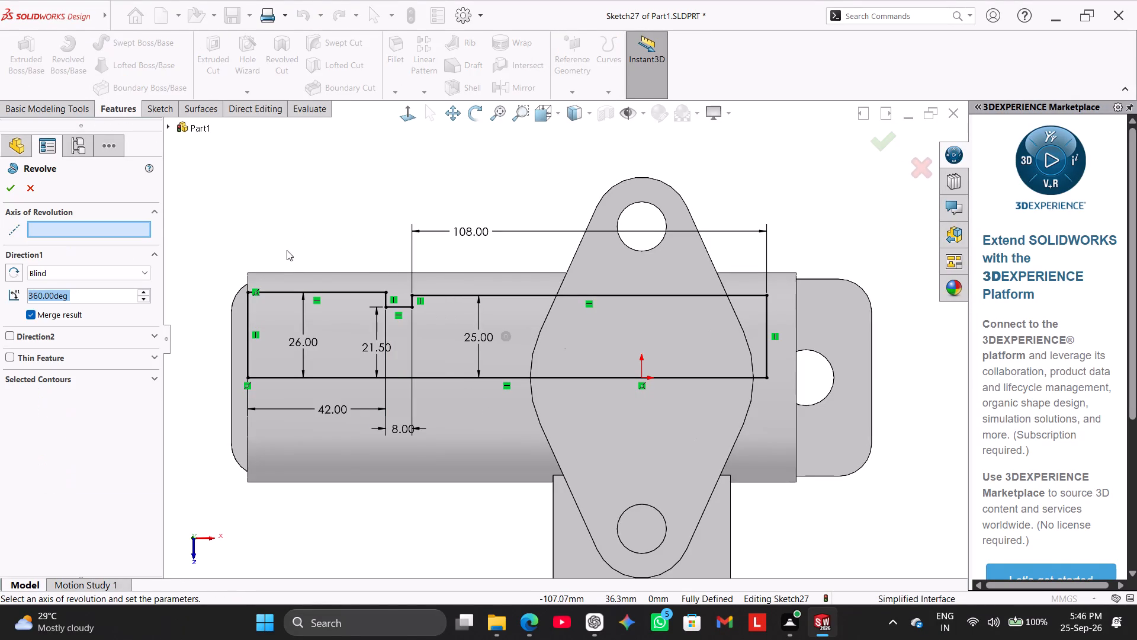
middle_click_drag(277, 225, 326, 242)
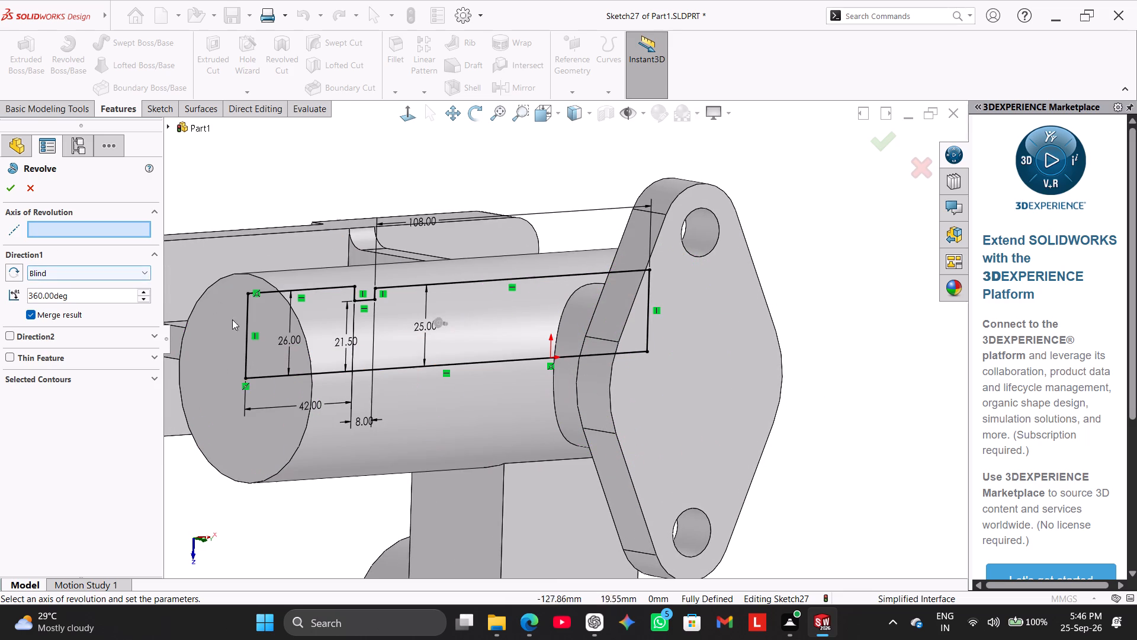
left_click(319, 372)
scroll(258, 214, "up", 2)
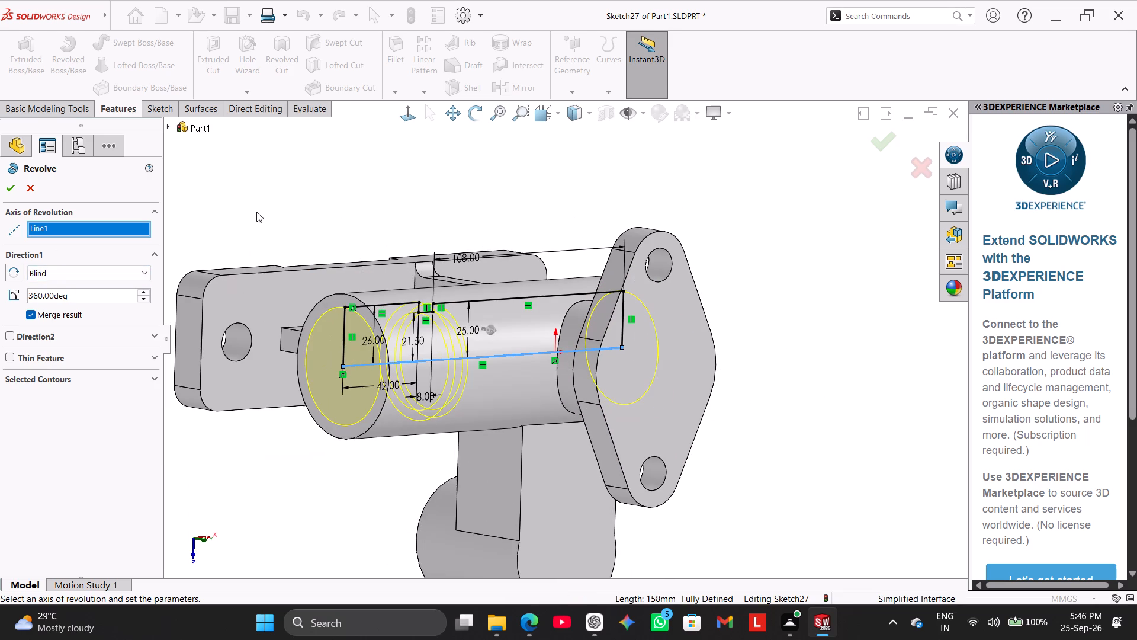
left_click(11, 188)
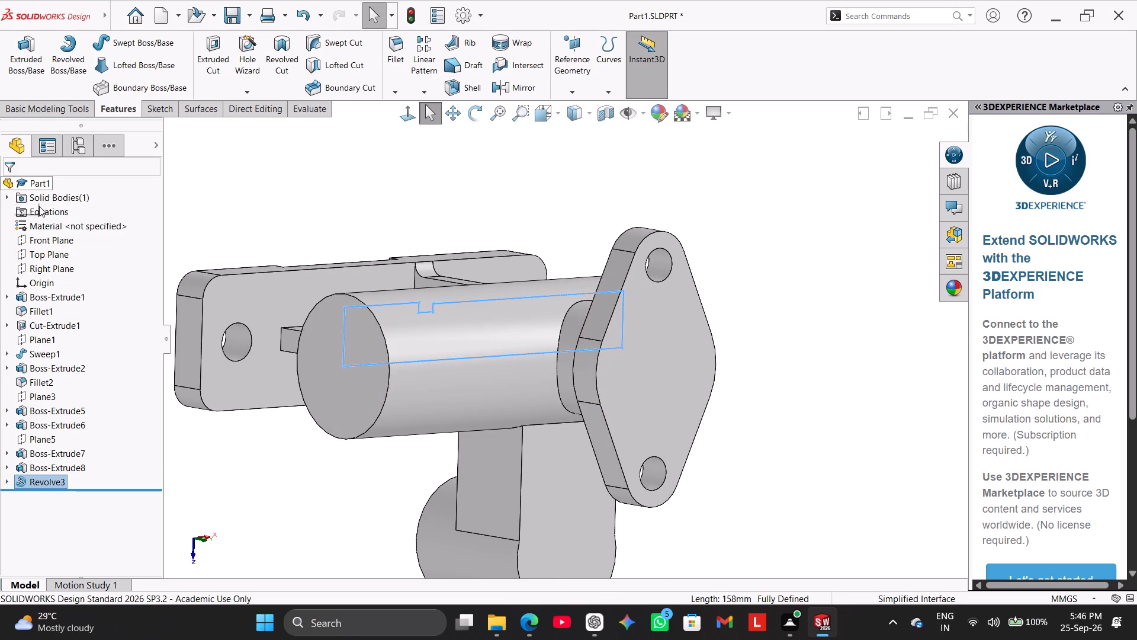
middle_click_drag(341, 483, 301, 411)
left_click(277, 398)
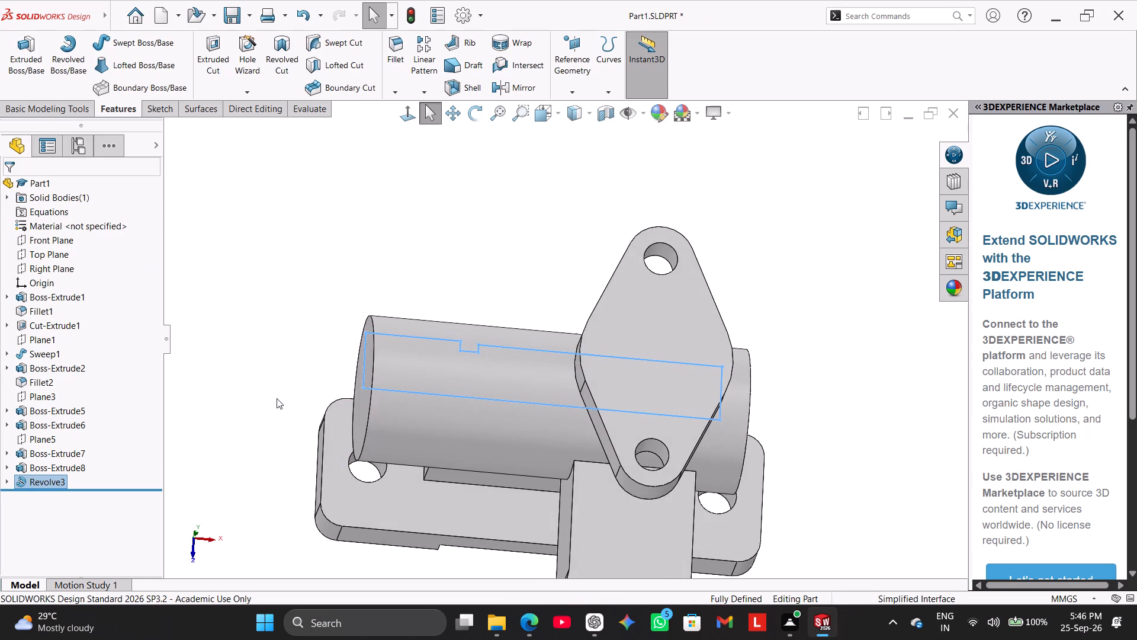
Reopen the last revolved boss's definition and examine how its profile and axis sit inside the horizontal cylinder.
scroll(228, 438, "up", 1)
middle_click_drag(234, 439, 310, 457)
scroll(452, 472, "down", 2)
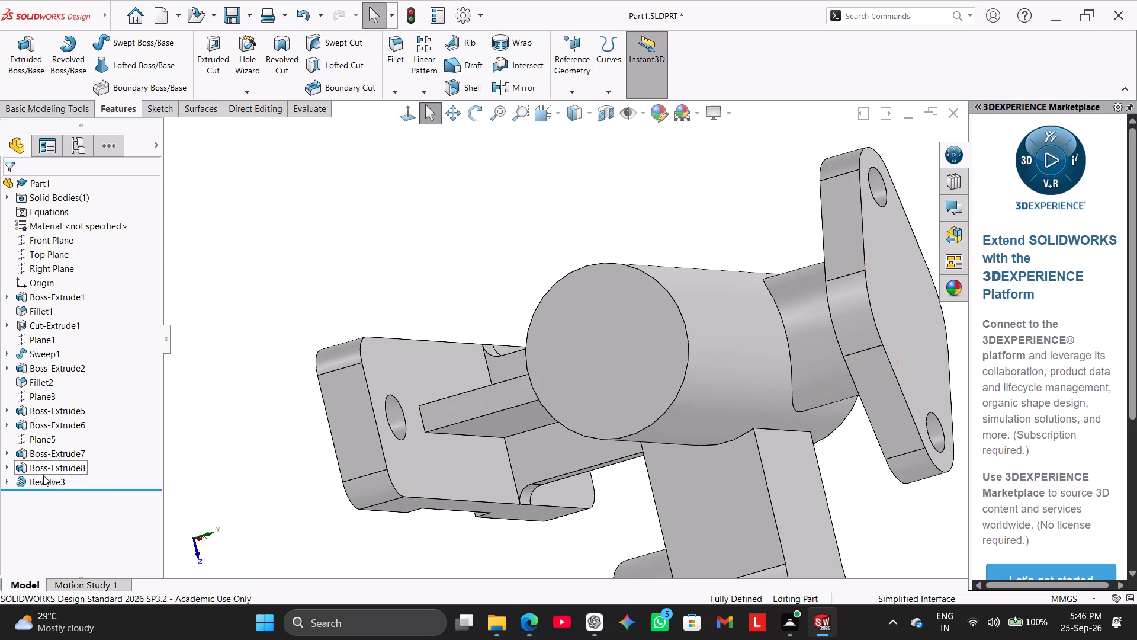
left_click(47, 489)
left_click(49, 482)
left_click(65, 441)
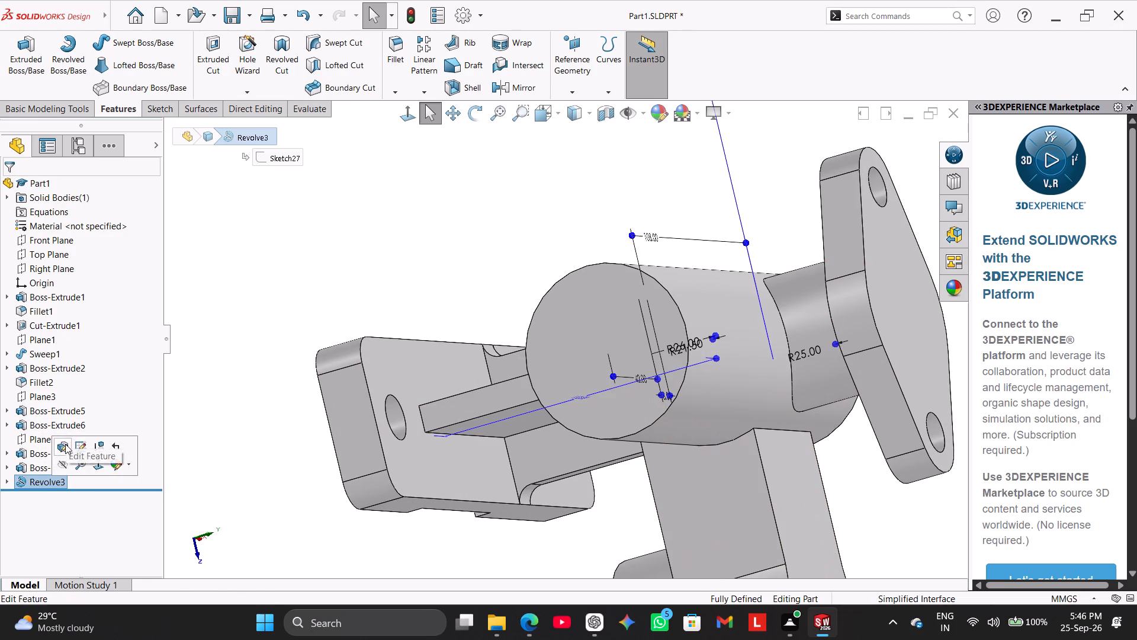
middle_click_drag(248, 460, 212, 484)
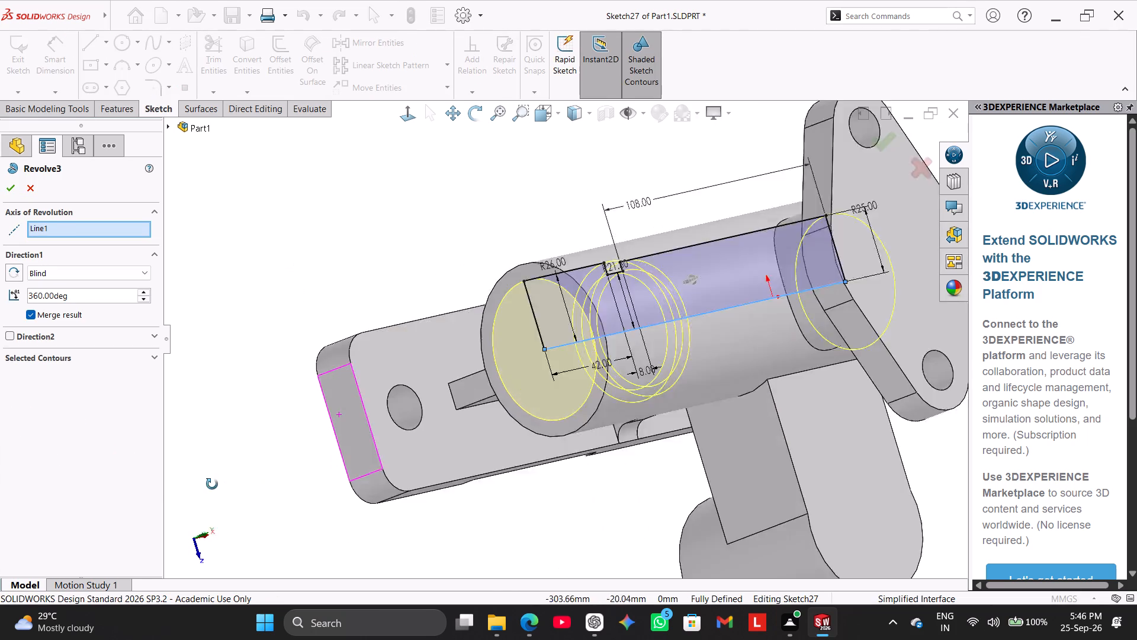
middle_click_drag(212, 484, 179, 468)
scroll(185, 469, "up", 1)
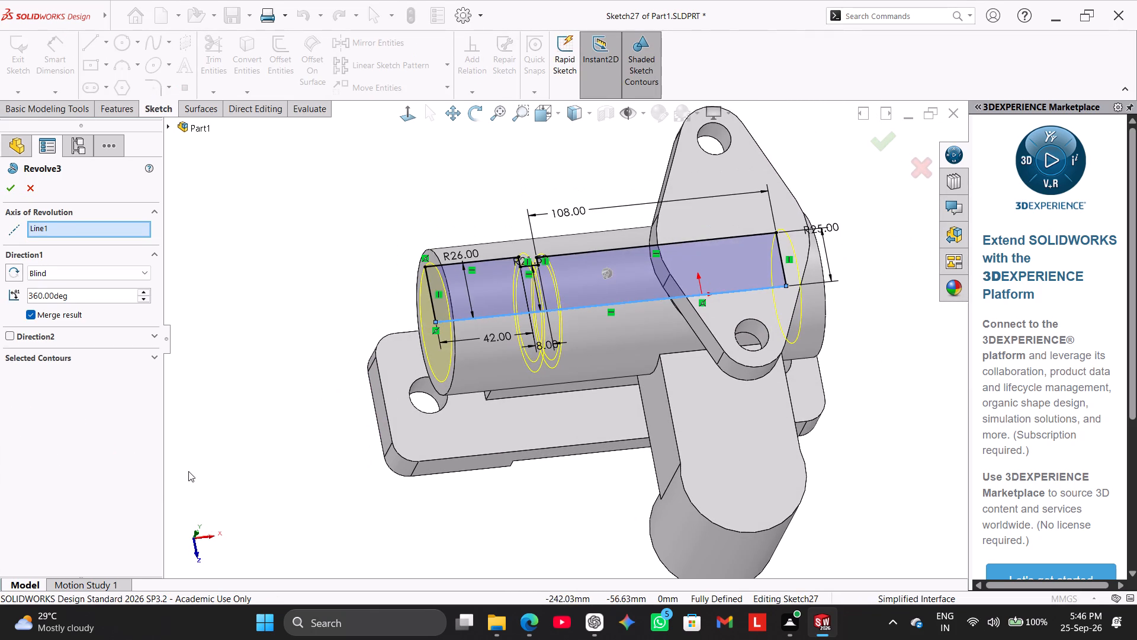
middle_click_drag(197, 471, 171, 415)
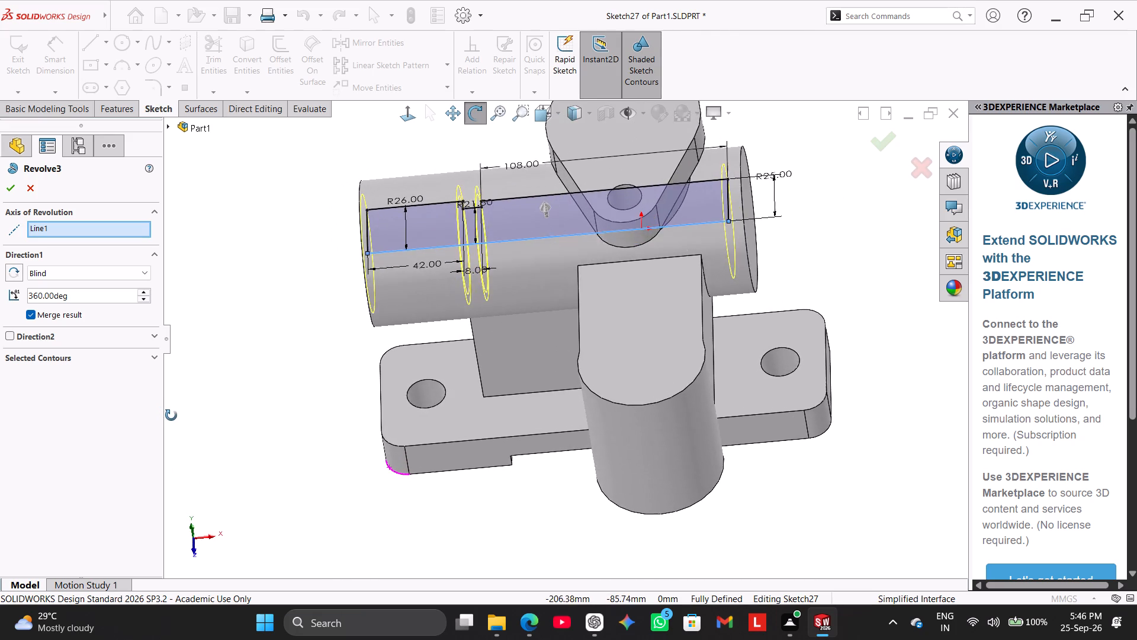
middle_click_drag(171, 415, 219, 441)
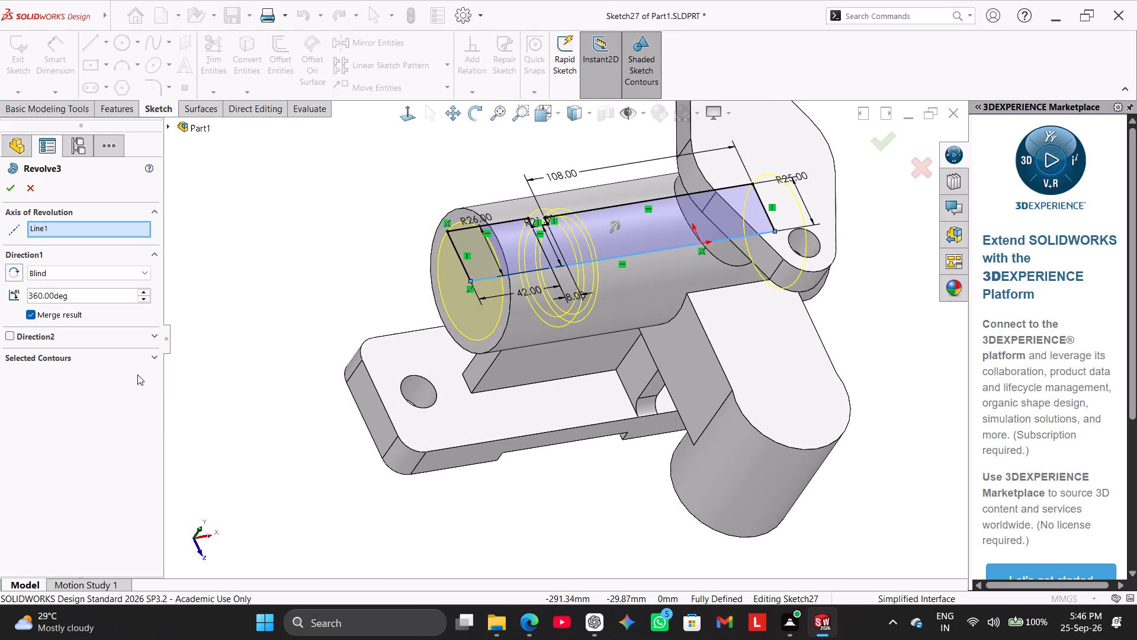
left_click(17, 191)
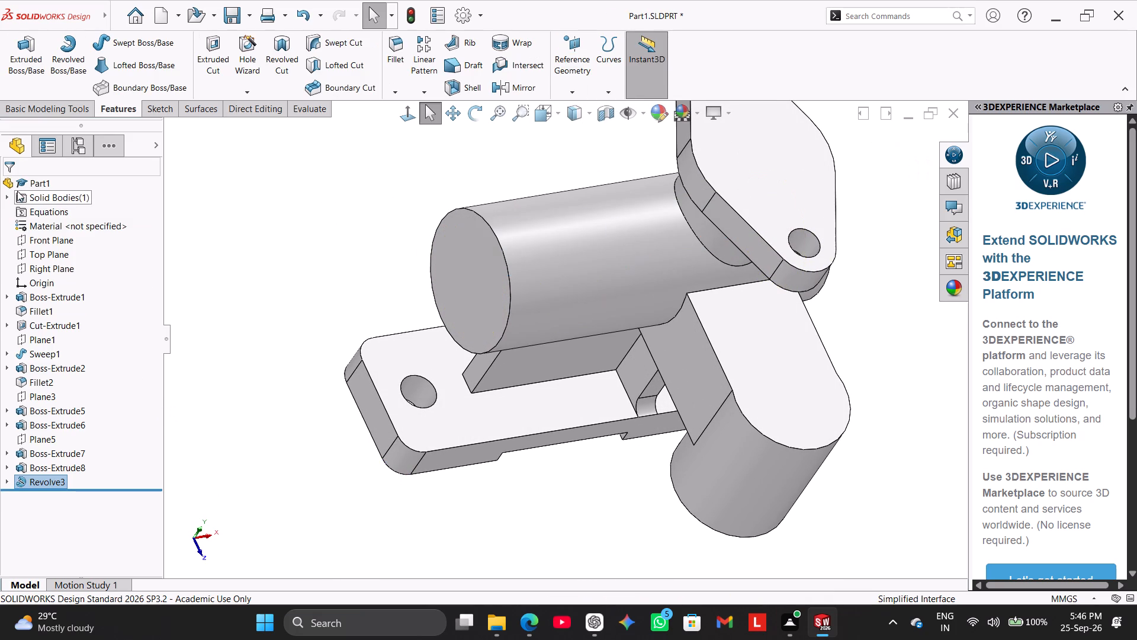
Inspect the horizontal cylinder's interior with a temporary section view through the Front Plane.
left_click(605, 112)
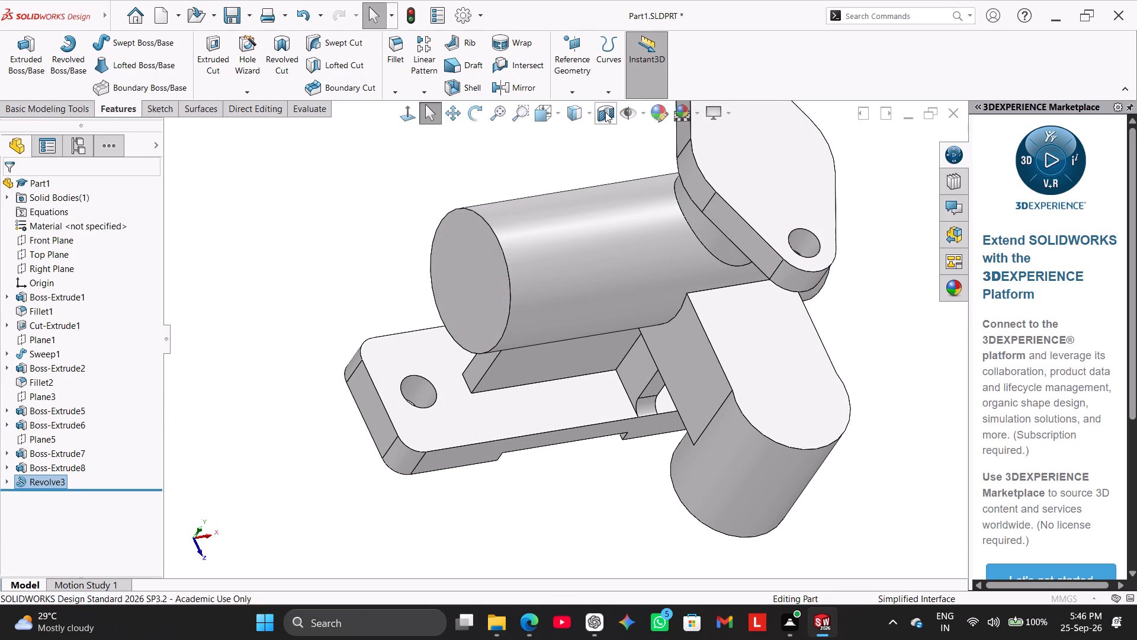
middle_click_drag(417, 244, 387, 200)
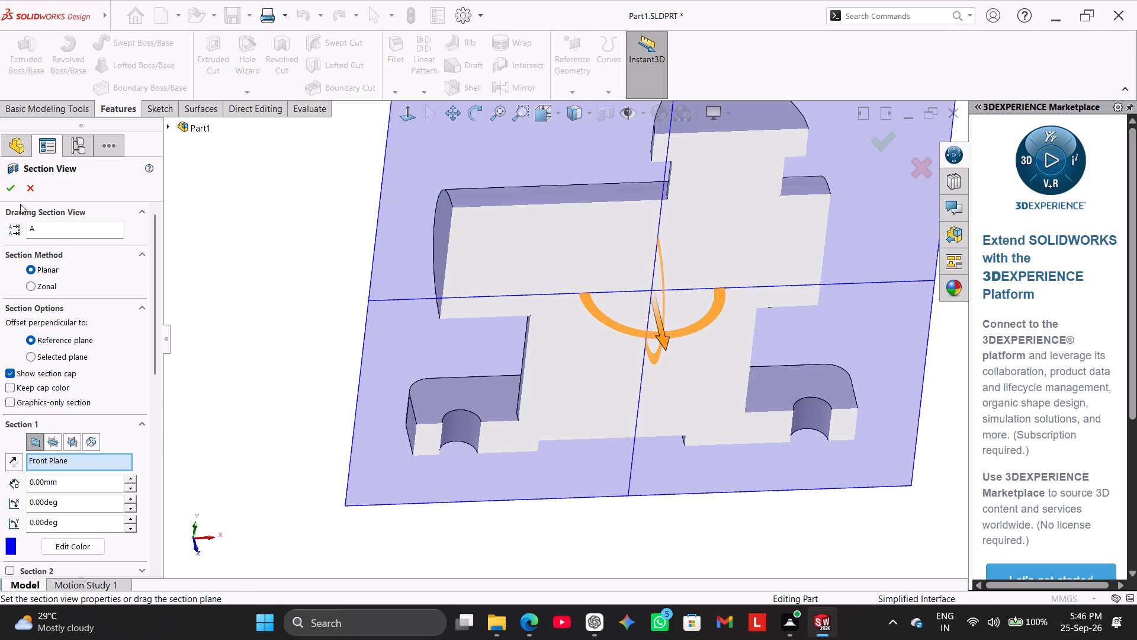
left_click(30, 194)
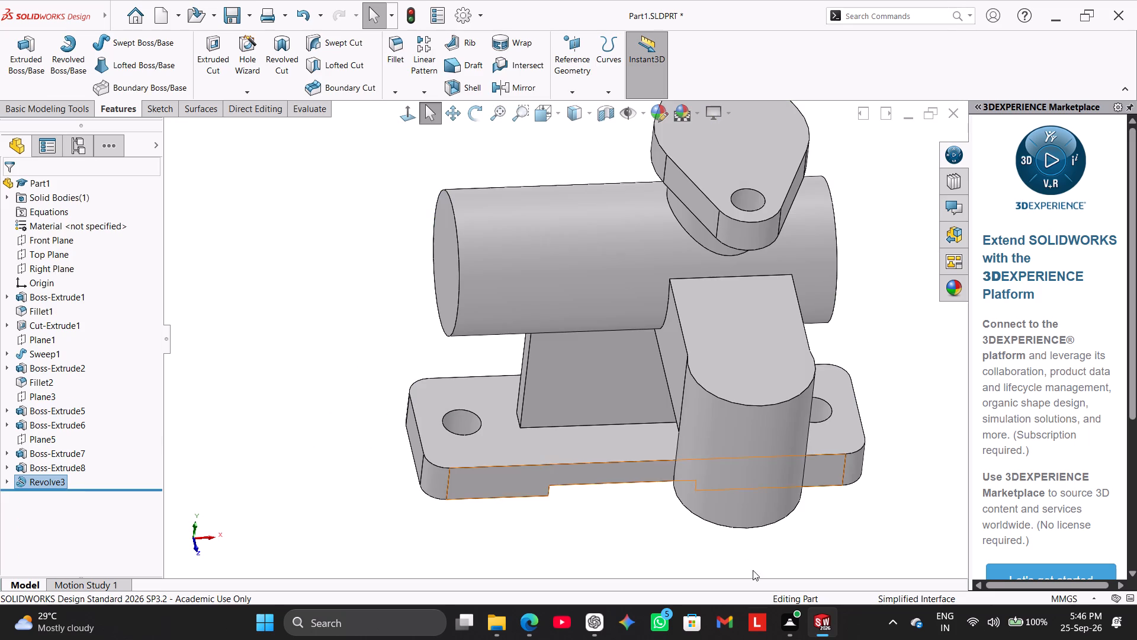
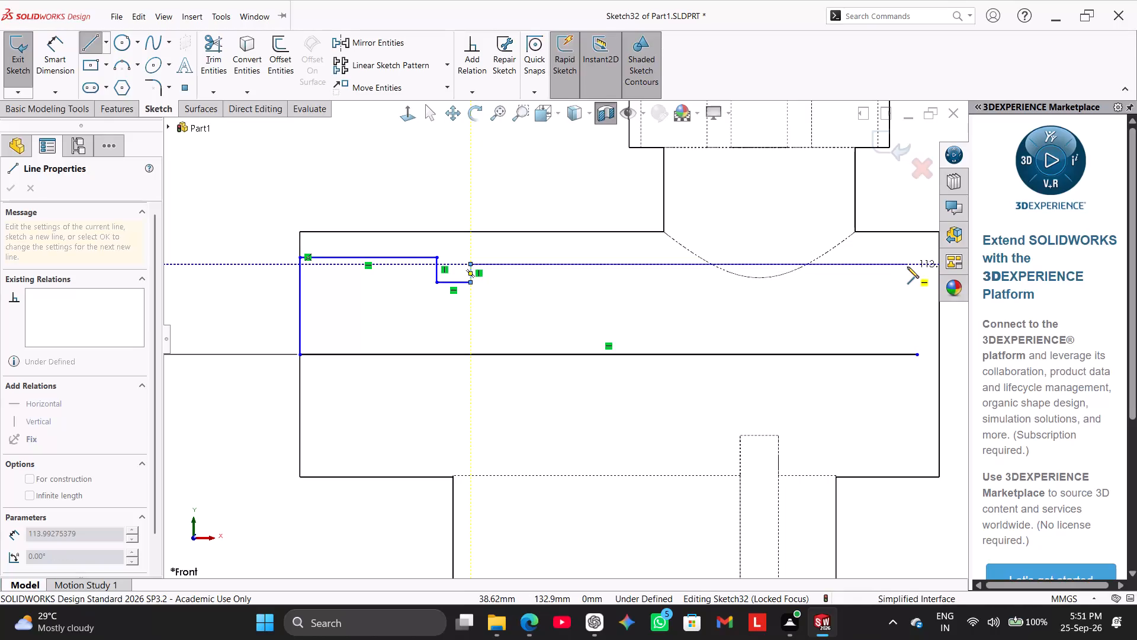
Close the bore profile with a horizontal line about 114 mm long and an end line to the axis, made vertical.
left_click(911, 267)
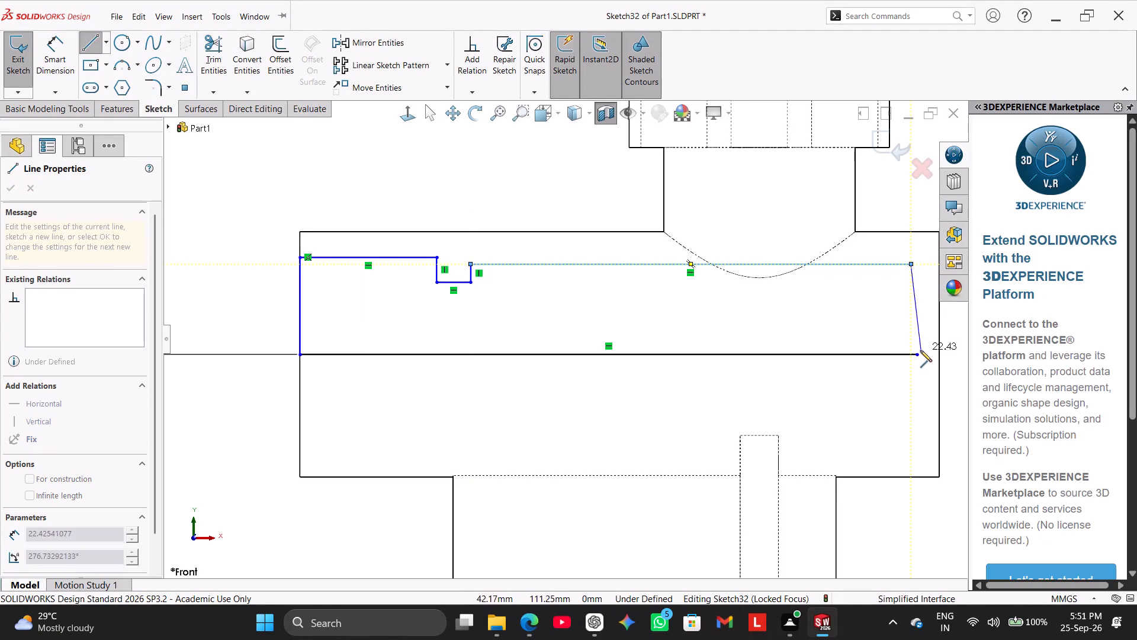
left_click(916, 354)
right_click(865, 315)
left_click(895, 321)
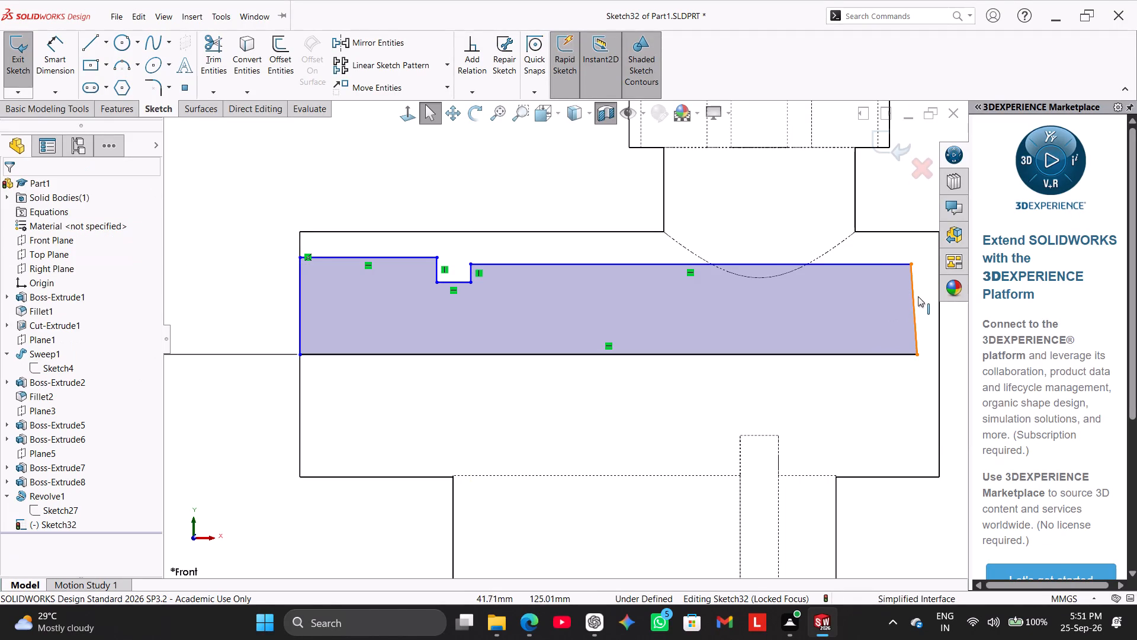
right_click(912, 289)
left_click(944, 254)
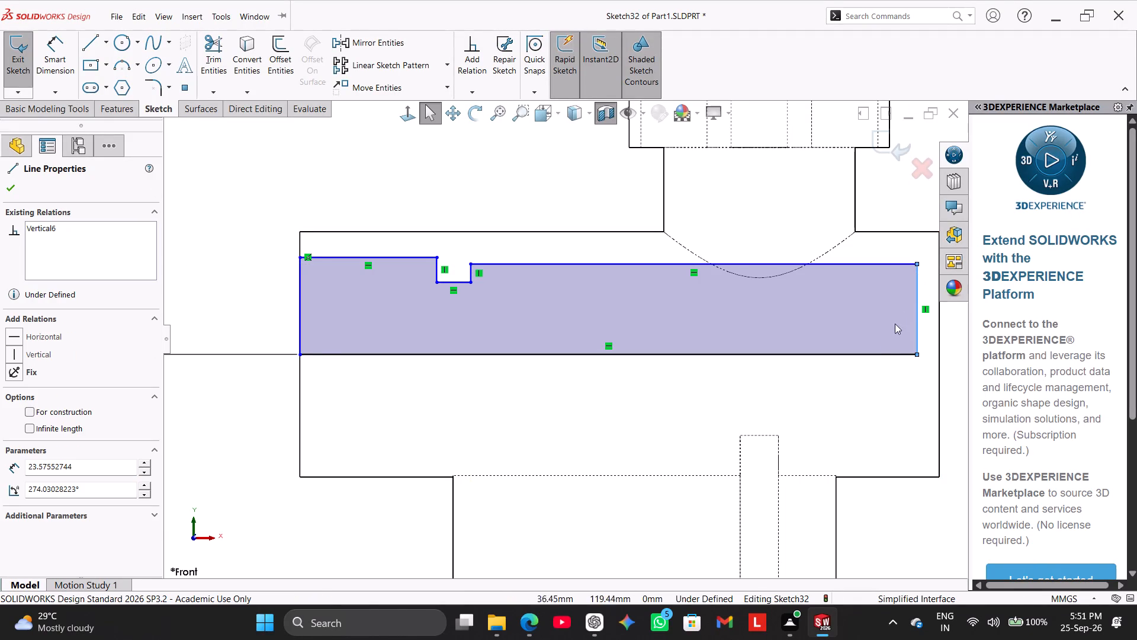
left_click(619, 413)
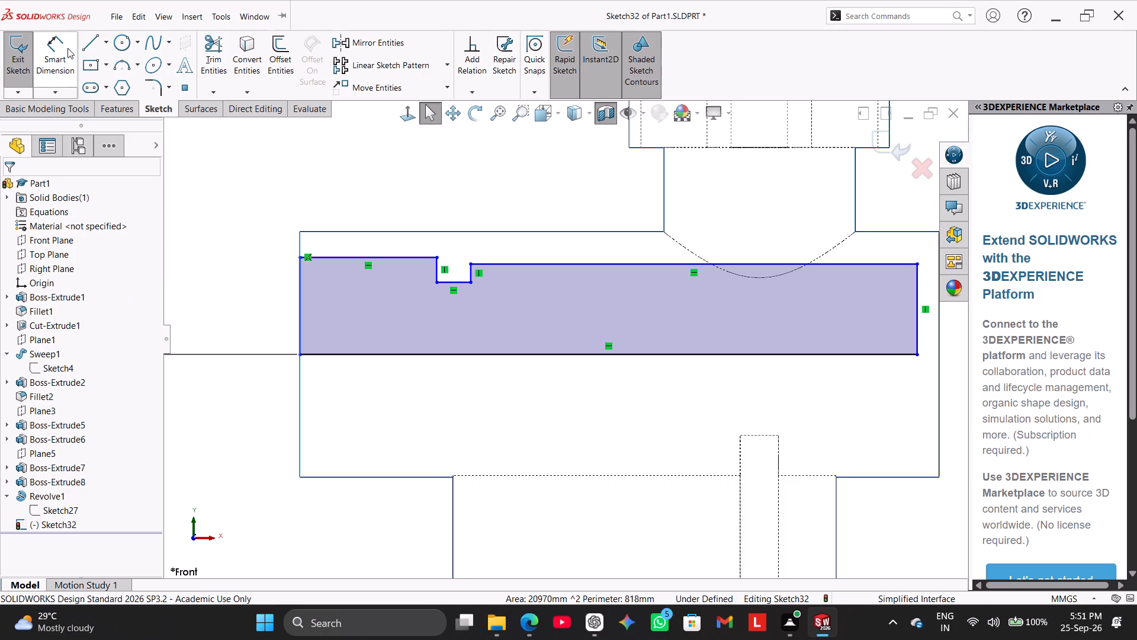
Dimension the profile from its axis line: the open-end section at 26 mm and the notch floor at 21.5 mm.
left_click(68, 48)
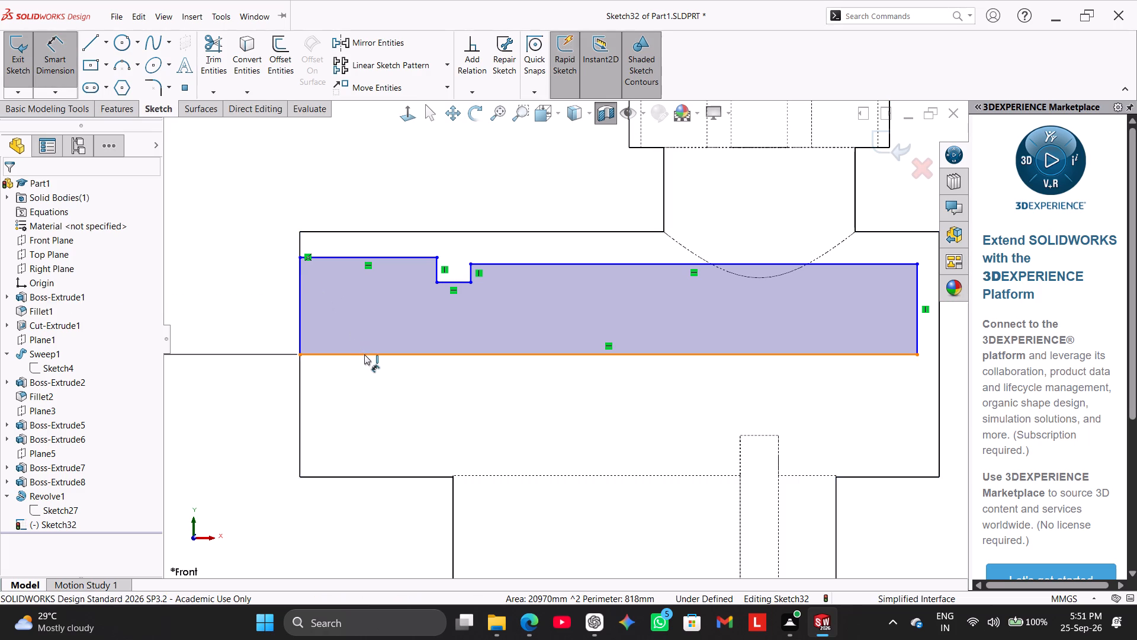
left_click(364, 354)
left_click(373, 257)
left_click(366, 306)
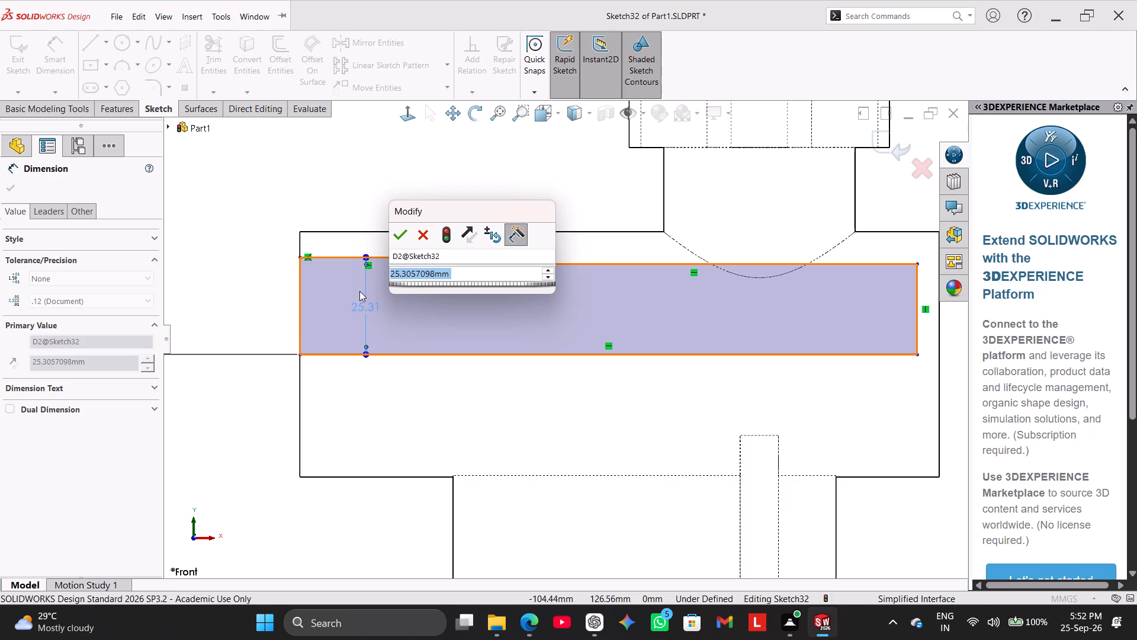
type("52")
type("/2")
key("Return")
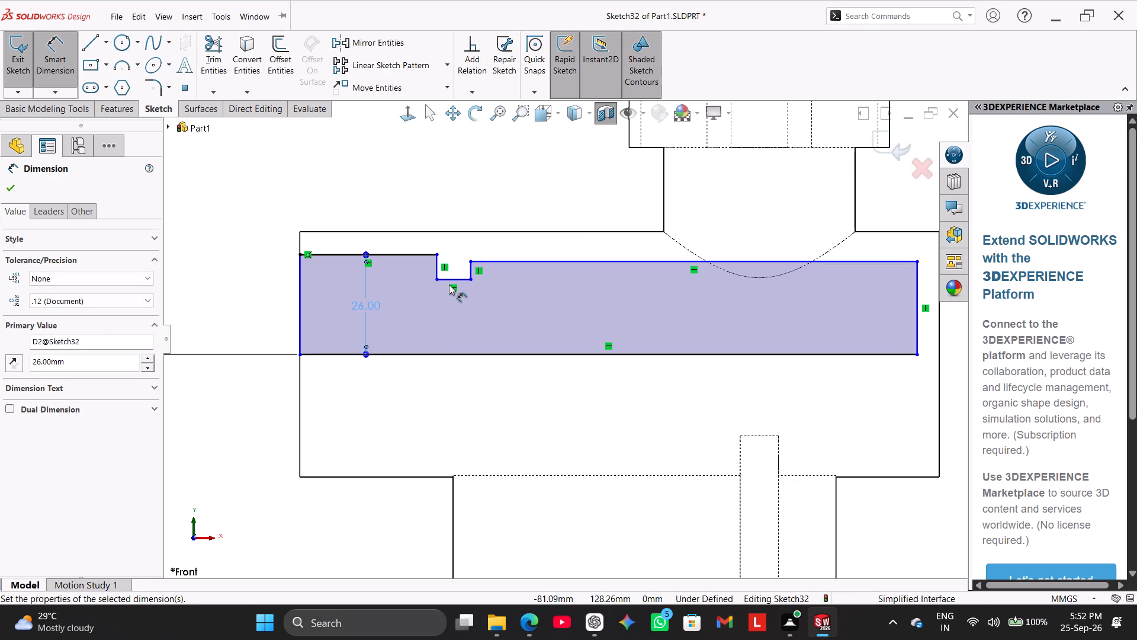
left_click(465, 279)
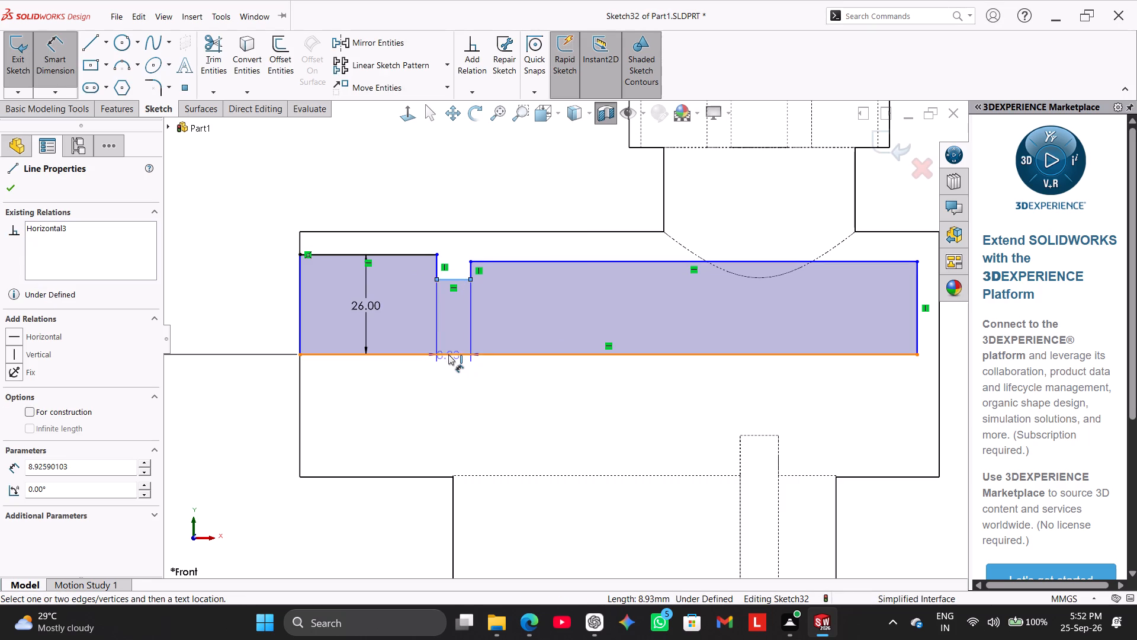
left_click(448, 354)
left_click(457, 312)
type("43/2")
key("Return")
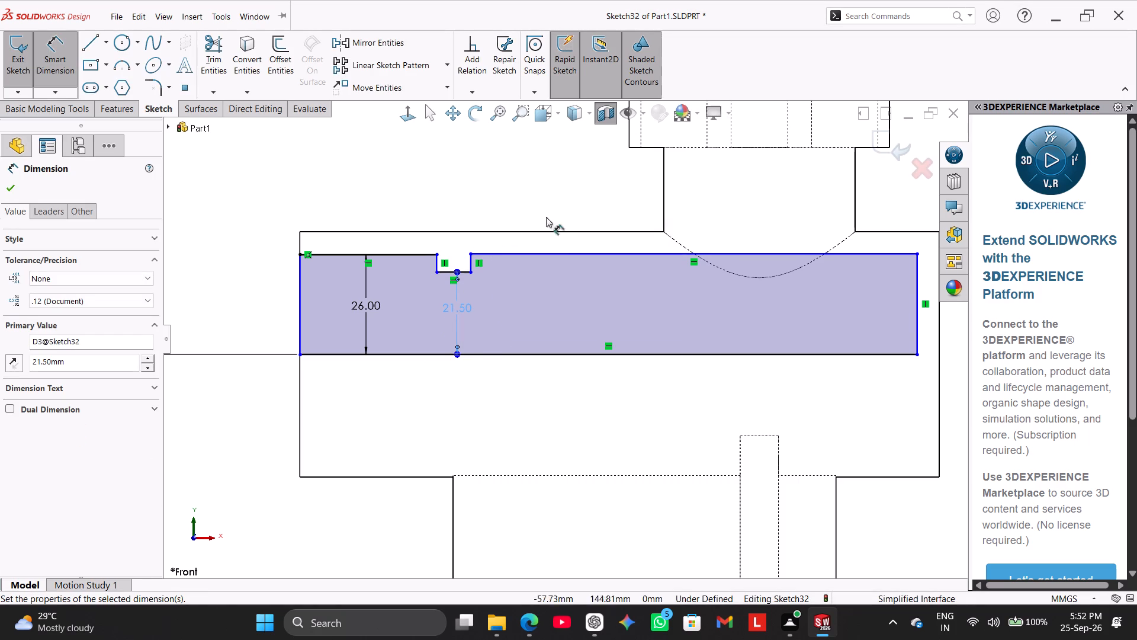
Dimension the long section beyond the notch at 25 mm from the axis line.
scroll(538, 197, "down", 1)
scroll(506, 336, "down", 1)
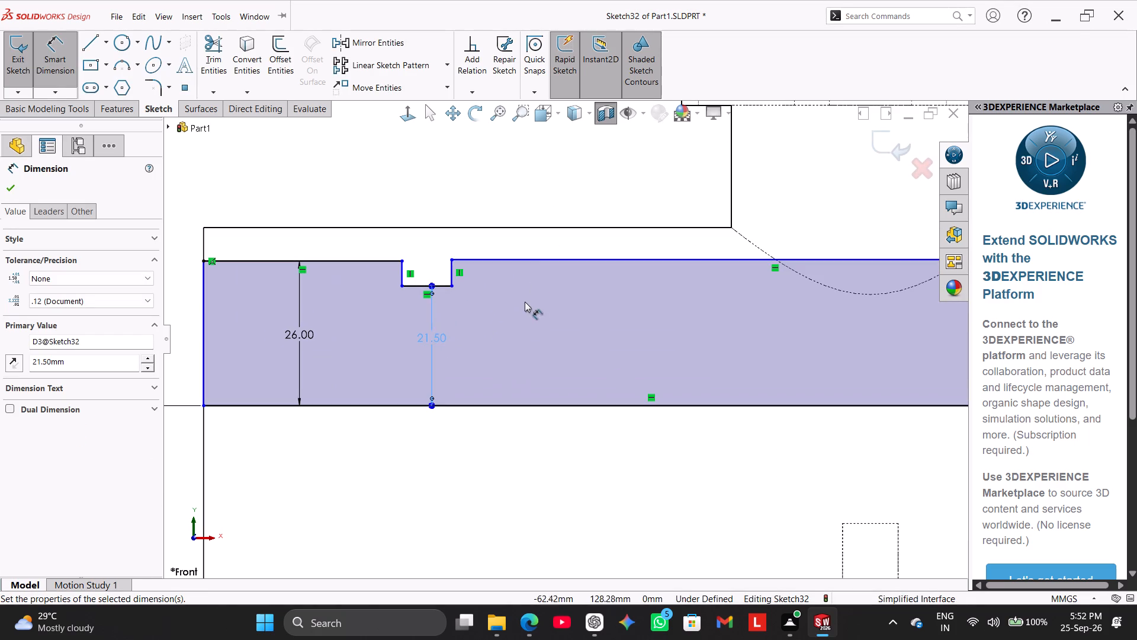
left_click(537, 263)
left_click(557, 406)
left_click(559, 334)
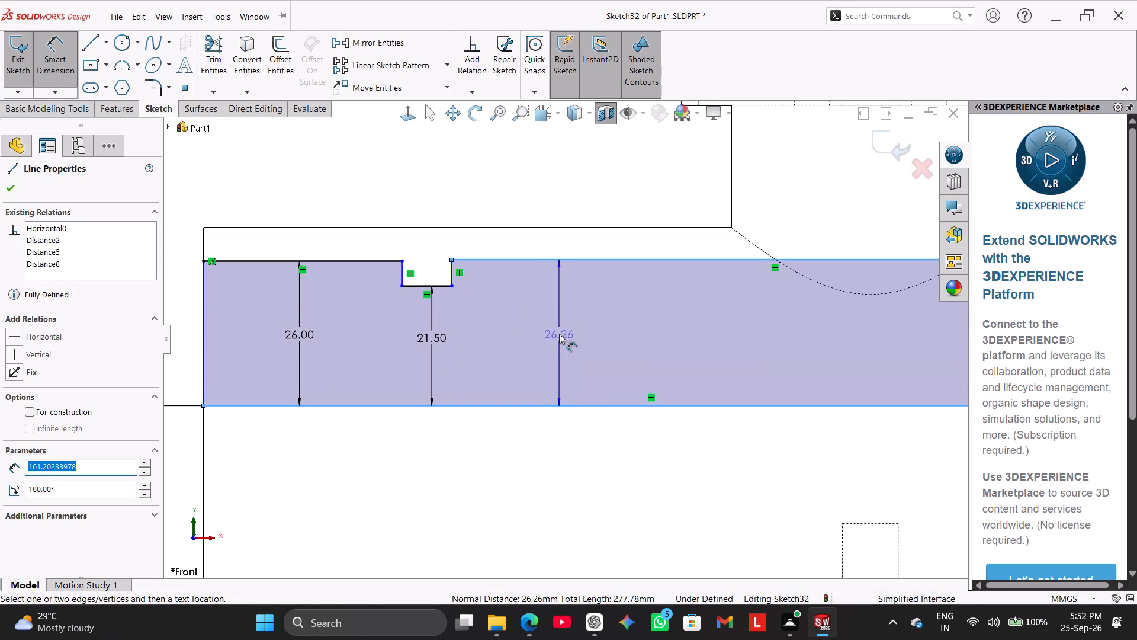
type("50/2")
key("Return")
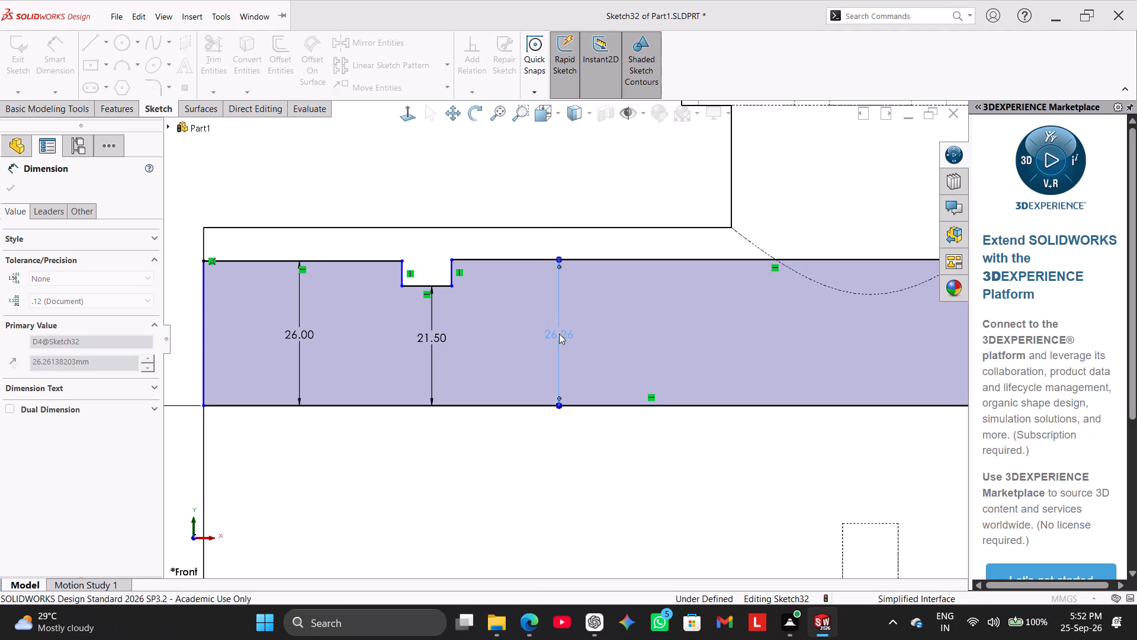
right_click(464, 486)
left_click_drag(517, 529, 505, 519)
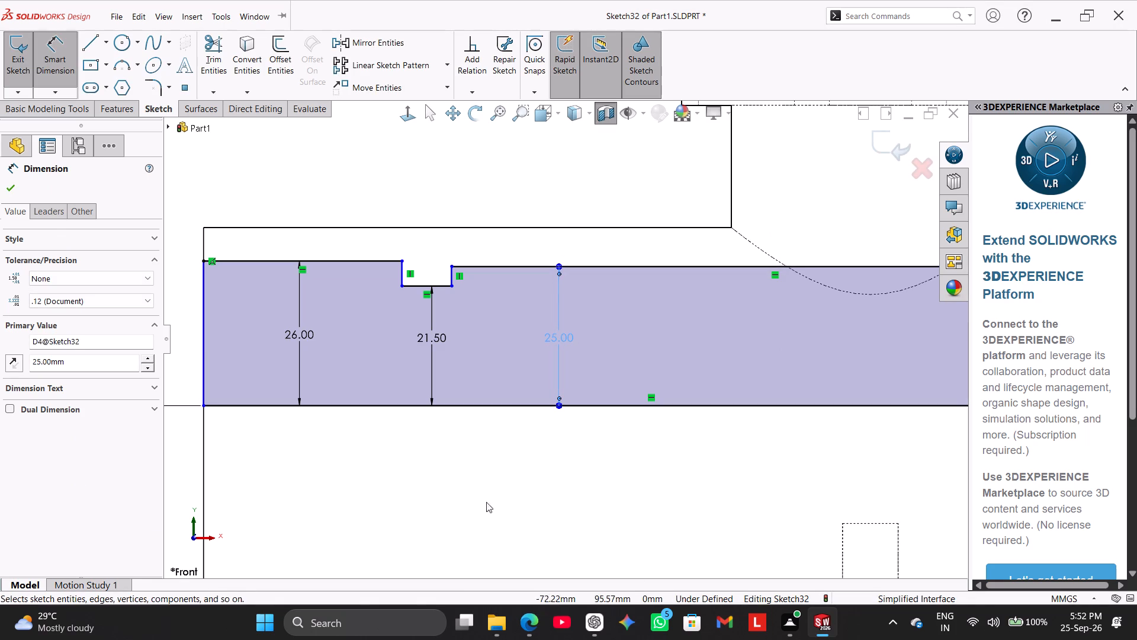
Dimension the notch's width as 8 mm.
left_click_drag(47, 61, 88, 81)
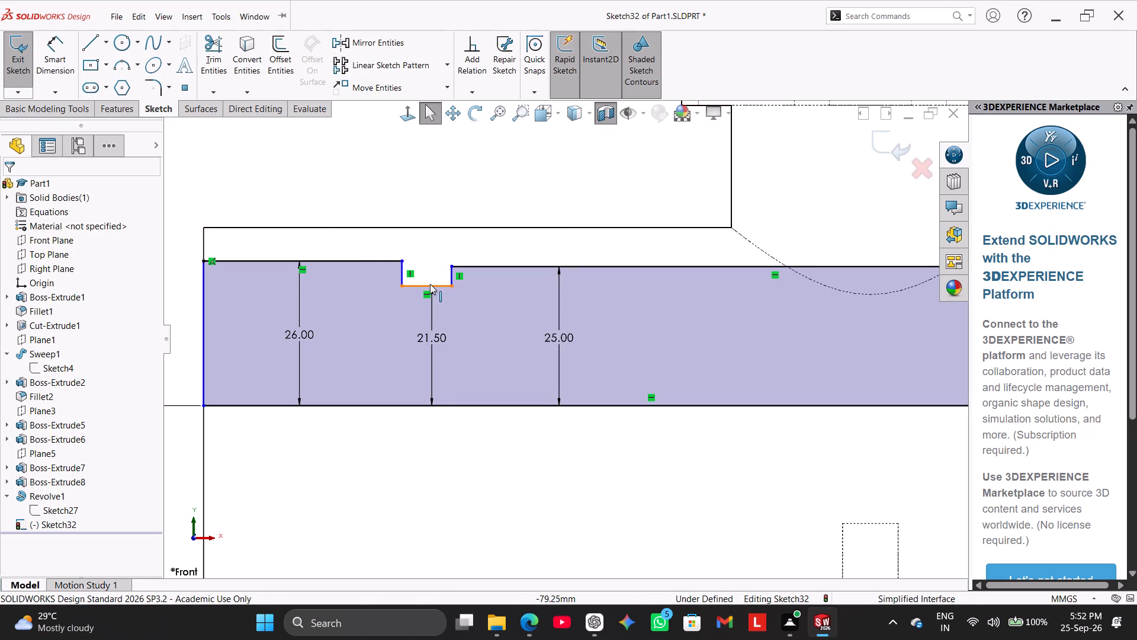
left_click(430, 284)
left_click(59, 55)
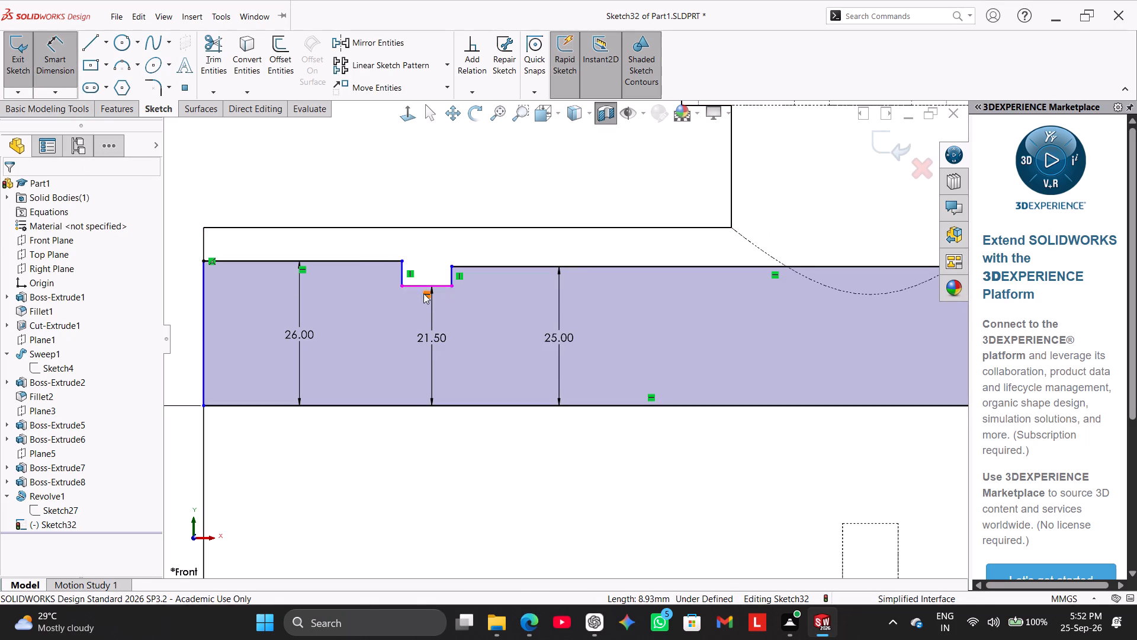
left_click(416, 283)
left_click(432, 440)
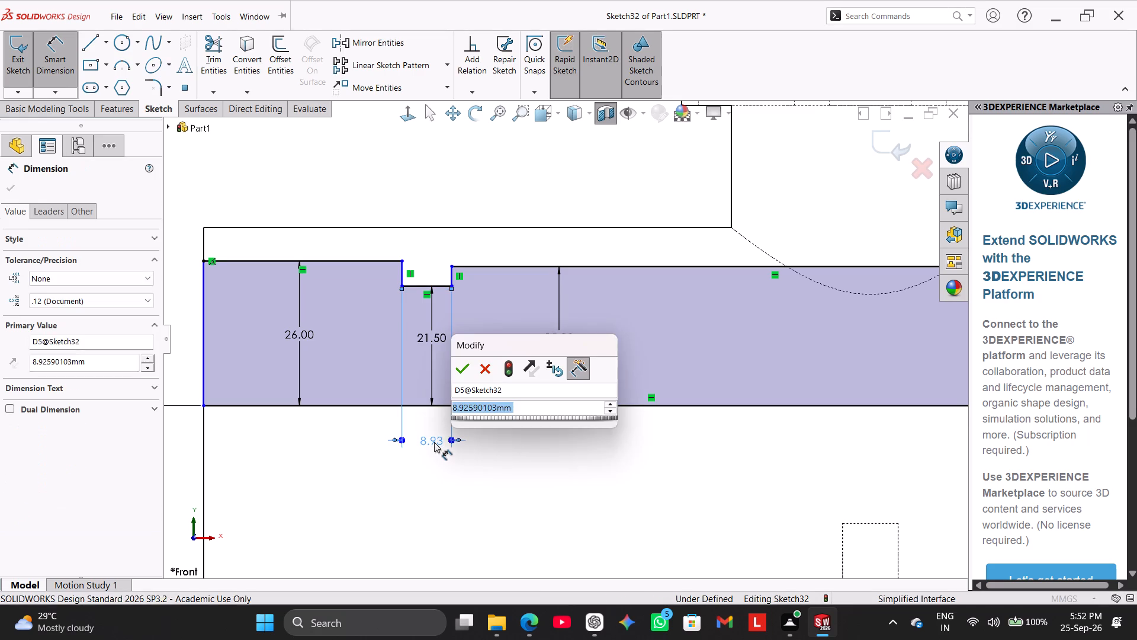
key("8")
key("Return")
right_click_drag(449, 466, 455, 469)
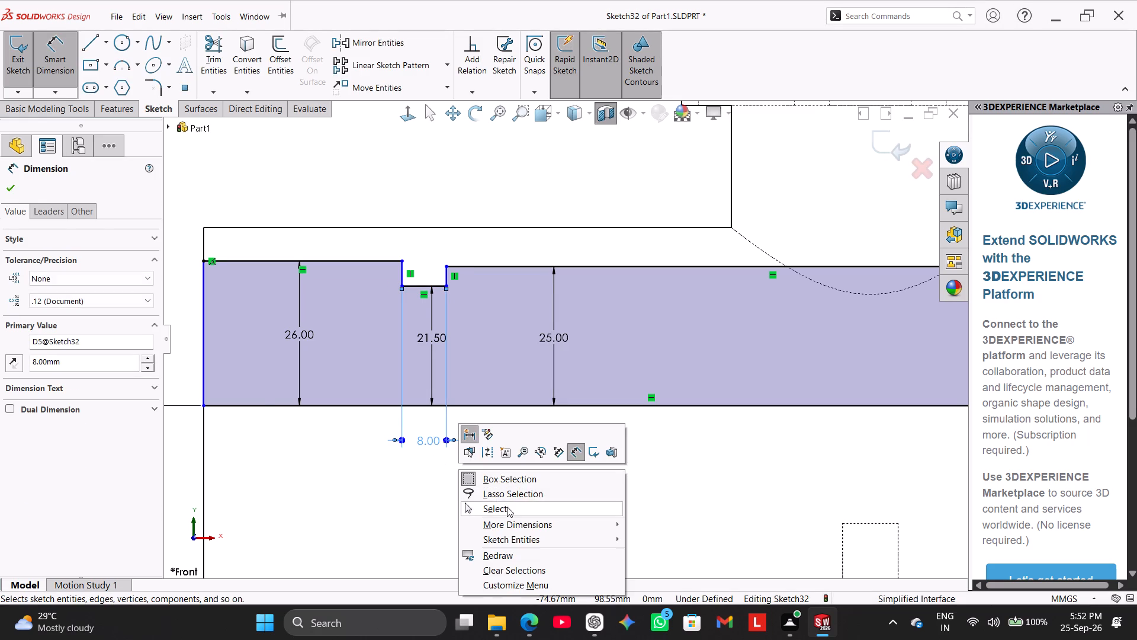
left_click(507, 508)
Dimension the distance from the profile's open-end edge to the notch's near side as 42 mm.
scroll(496, 501, "up", 3)
left_click(56, 57)
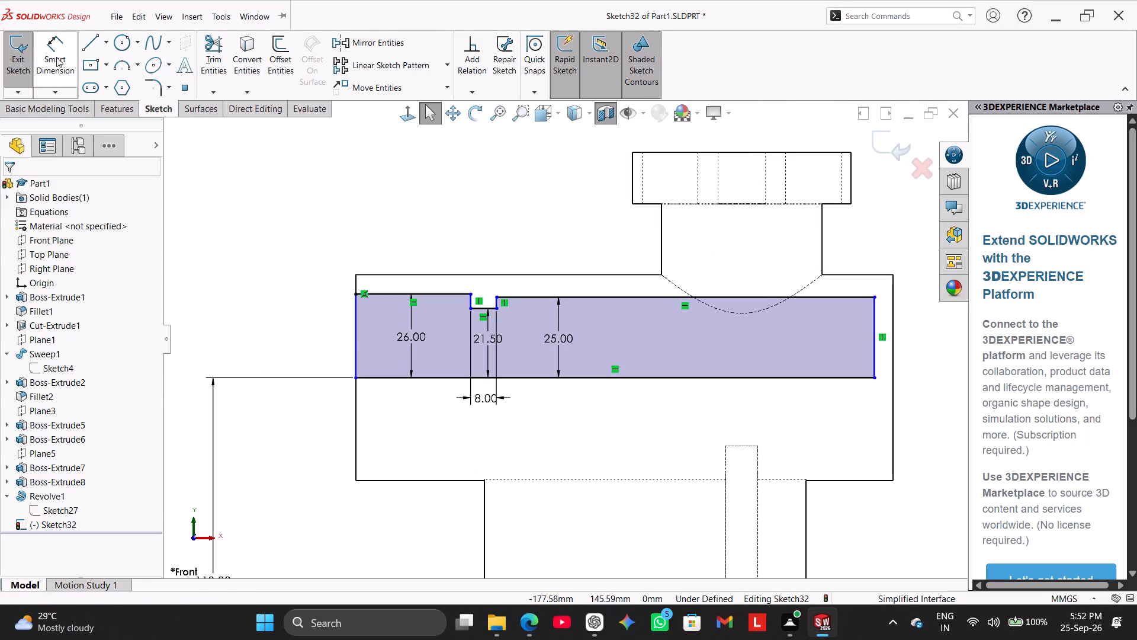
left_click(472, 299)
left_click(354, 312)
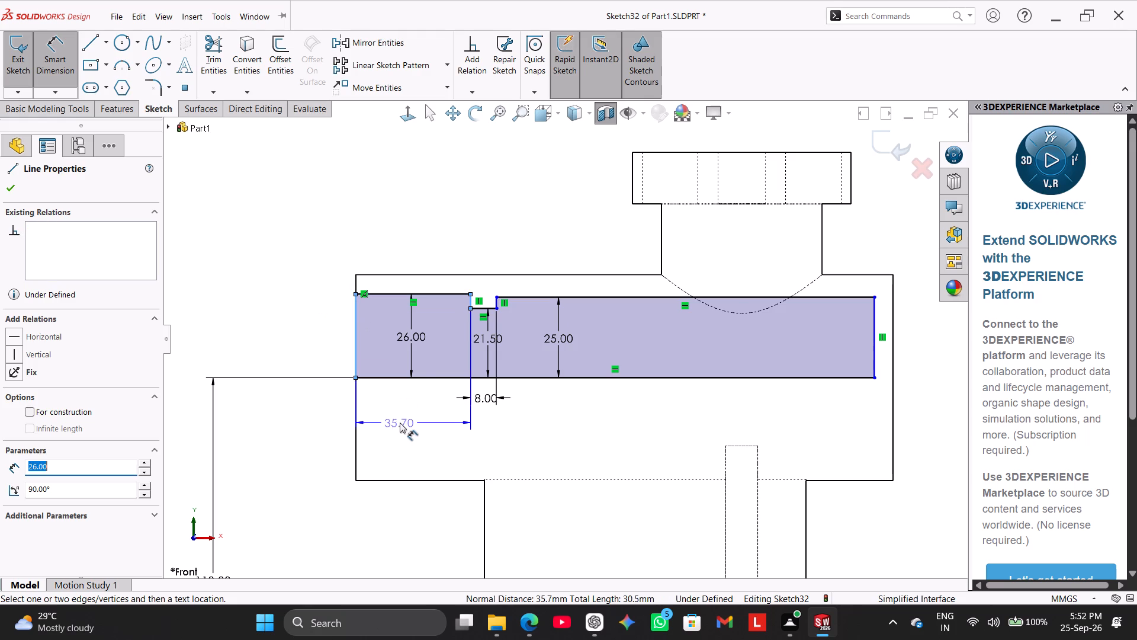
left_click(400, 423)
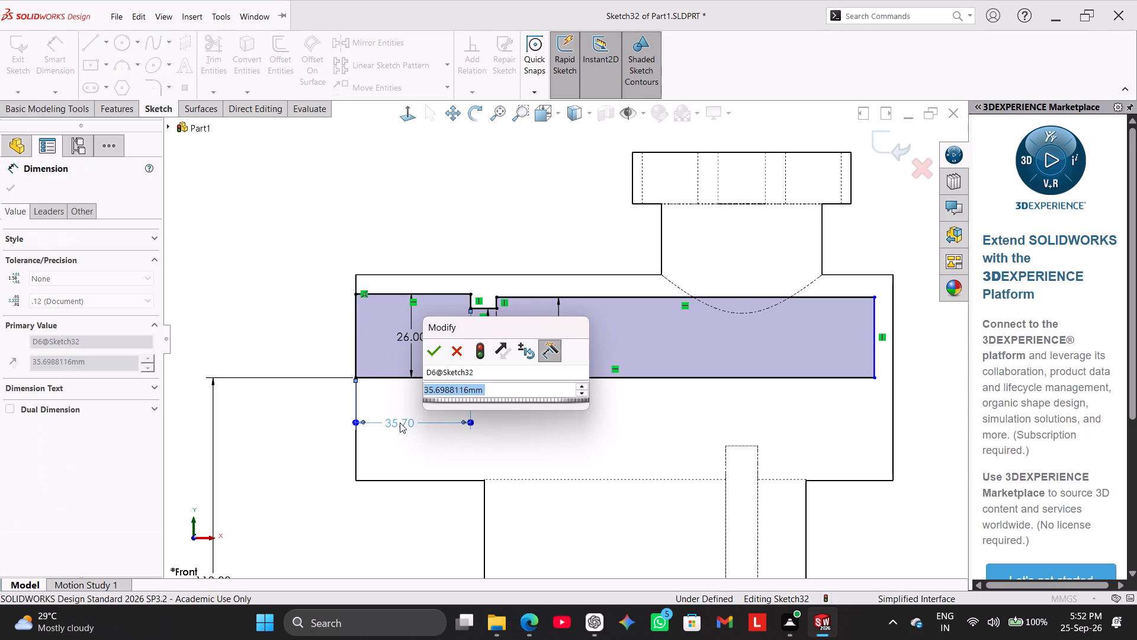
type("42")
key("Return")
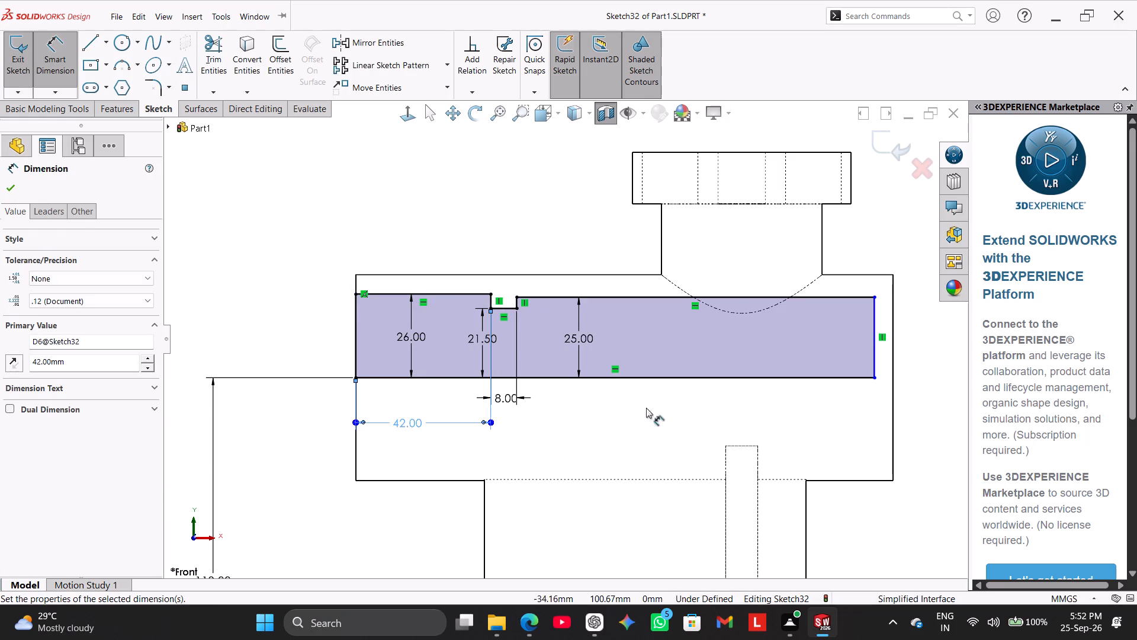
Dimension the long section beyond the notch as 108 mm and finish the sketch.
left_click(546, 296)
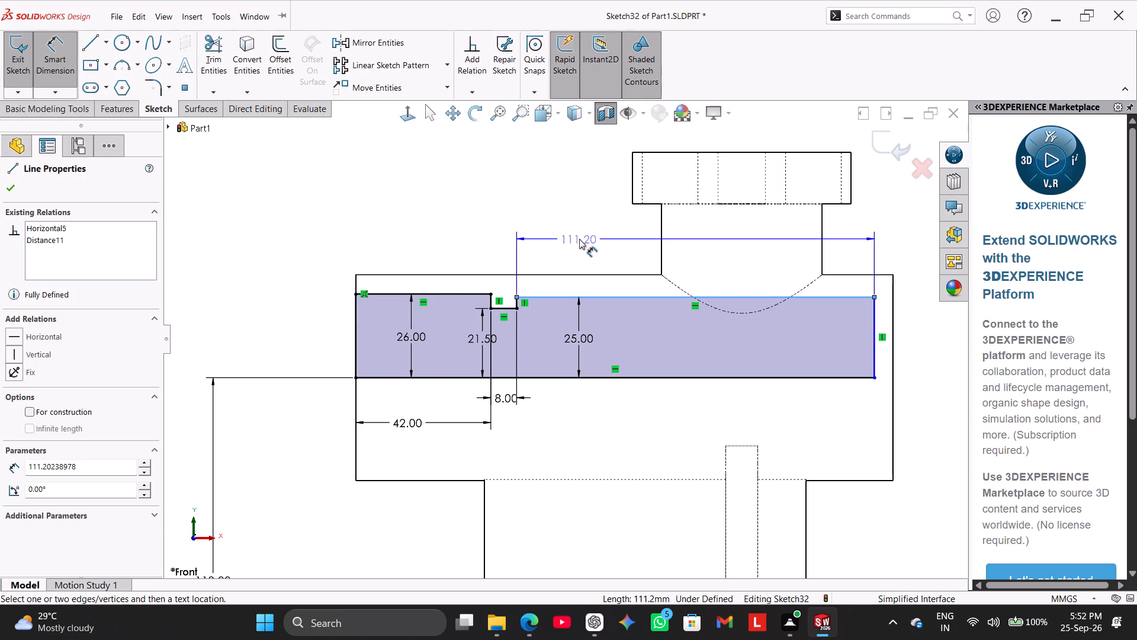
left_click(583, 239)
type("108")
key("Return")
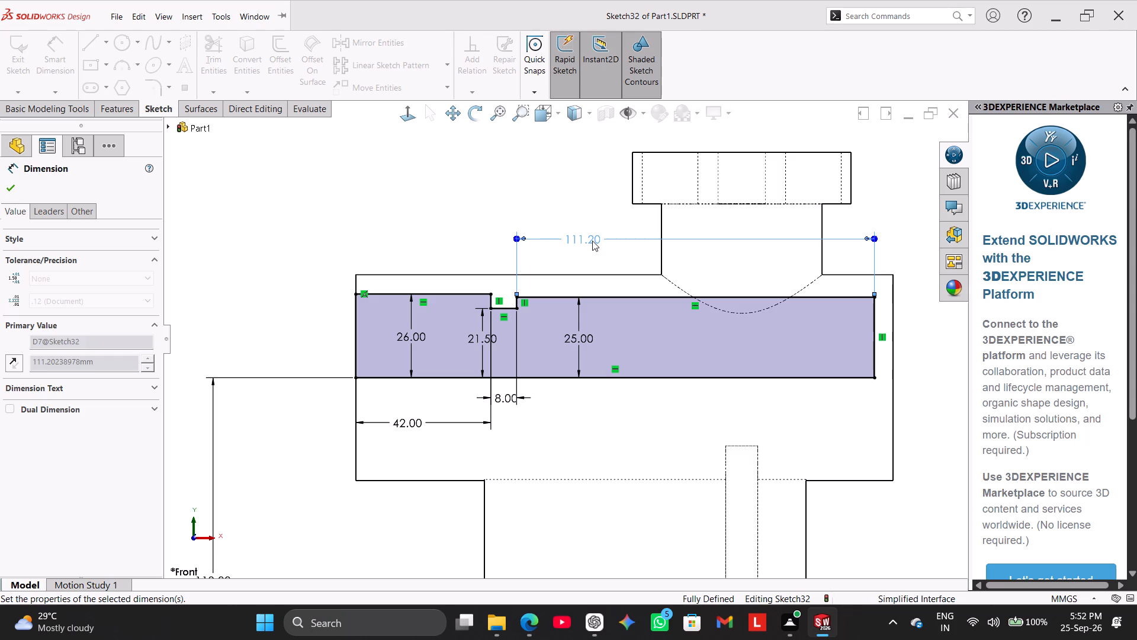
right_click(464, 190)
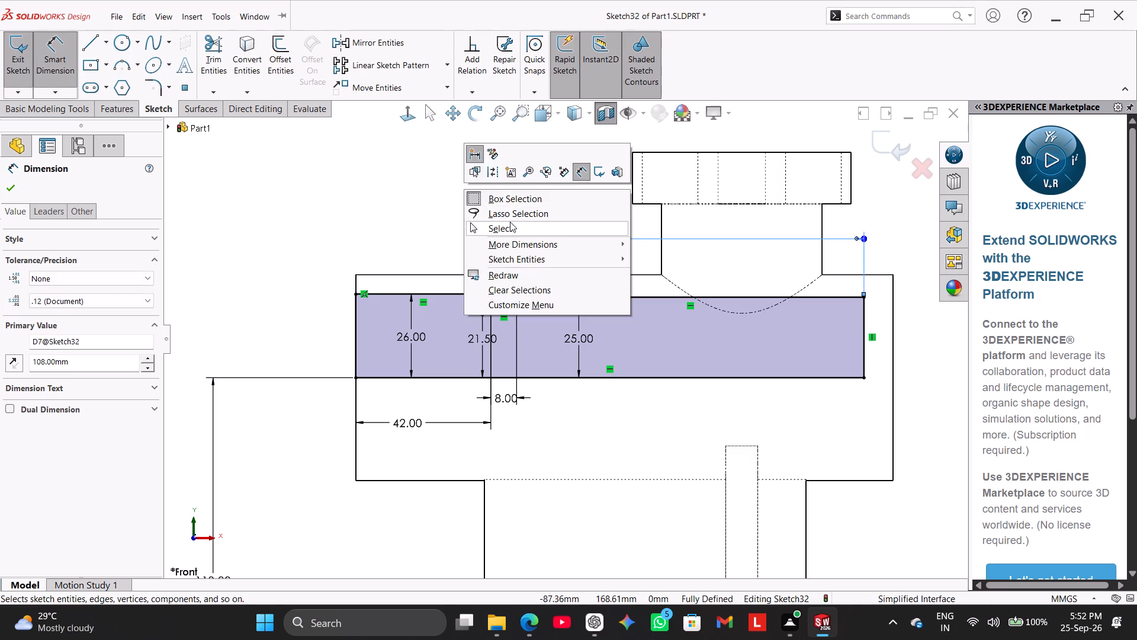
left_click(511, 224)
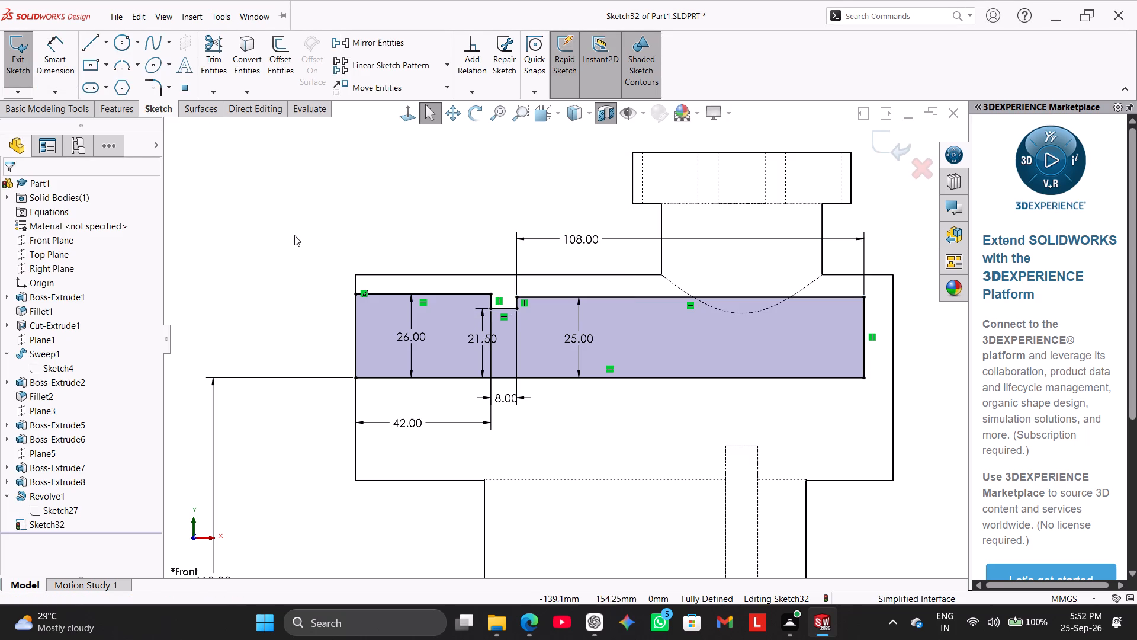
left_click(19, 62)
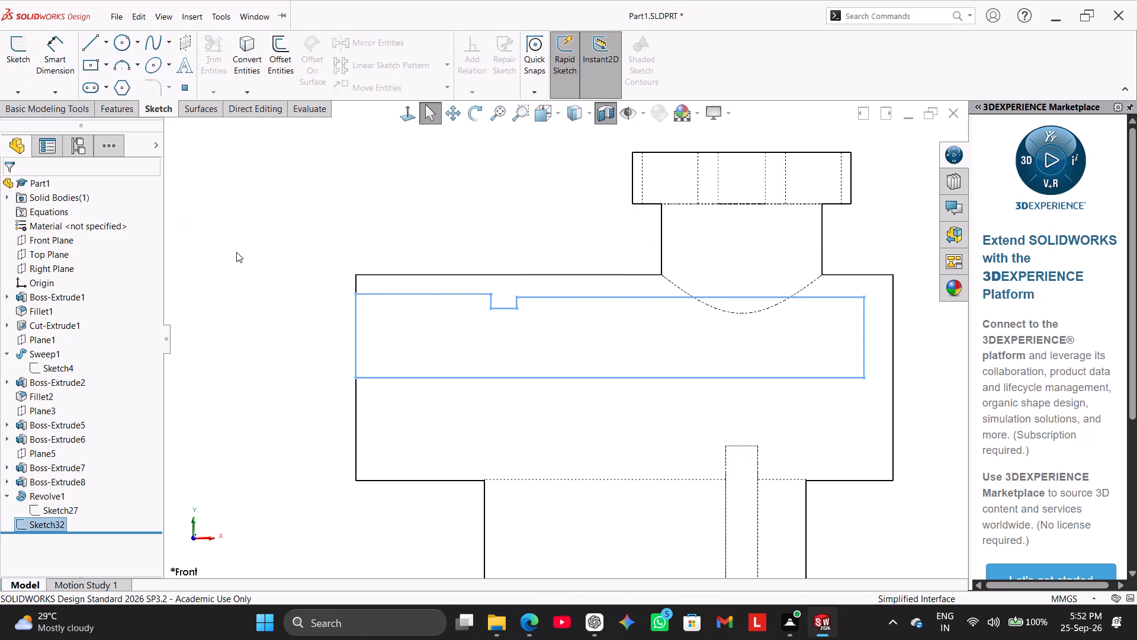
Cut the stepped bore into the horizontal cylinder by revolving the profile 360° about its long axis line.
middle_click_drag(270, 256, 291, 296)
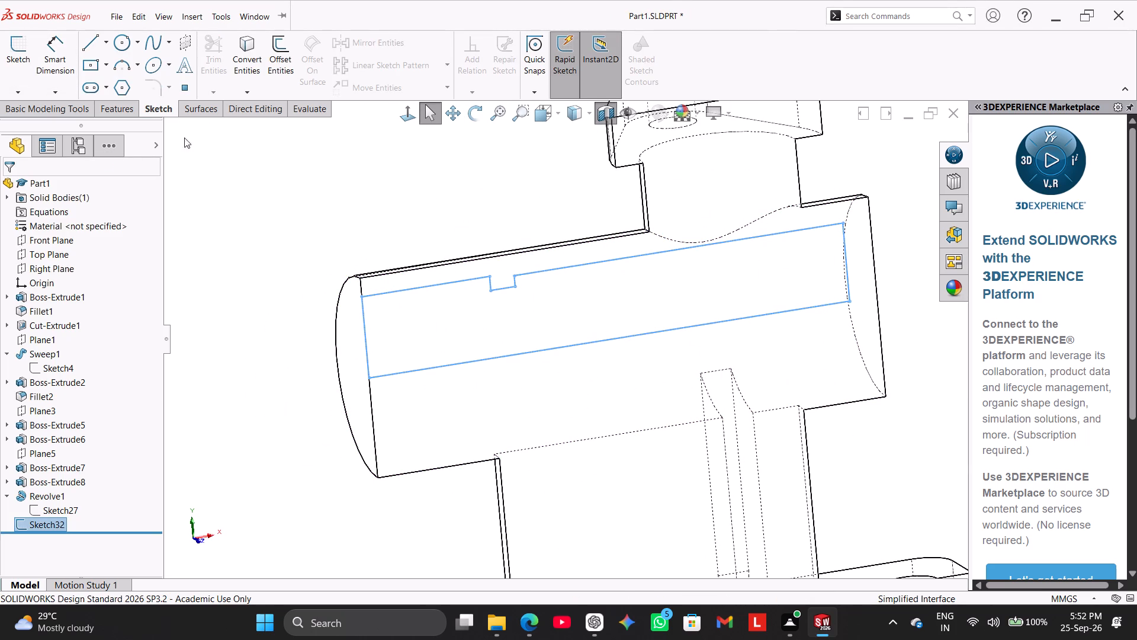
left_click(113, 103)
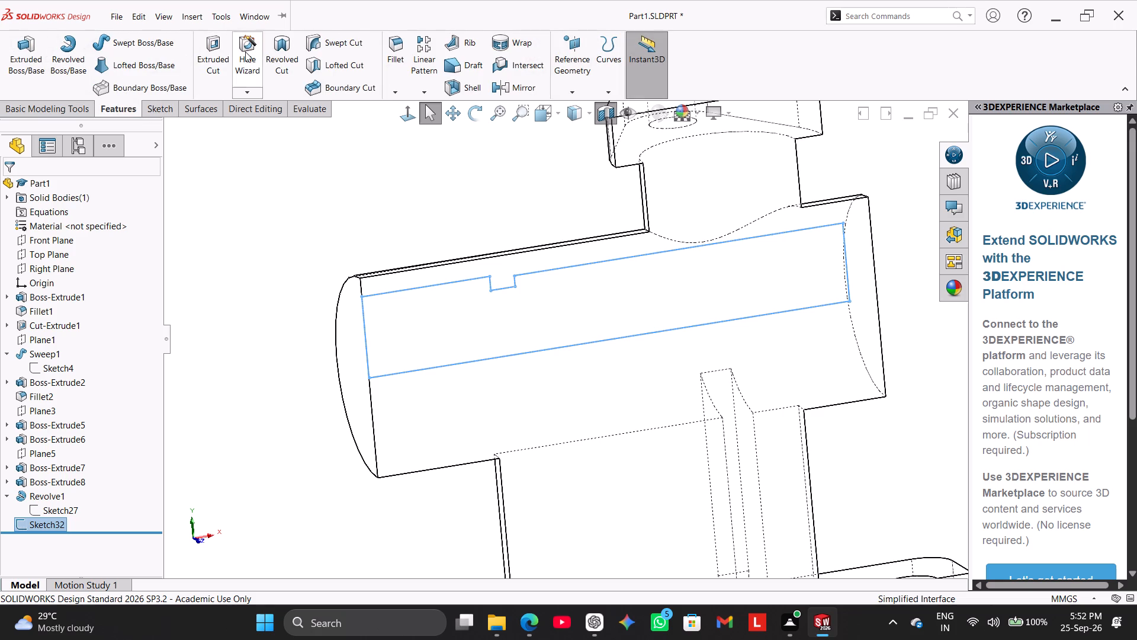
left_click(286, 50)
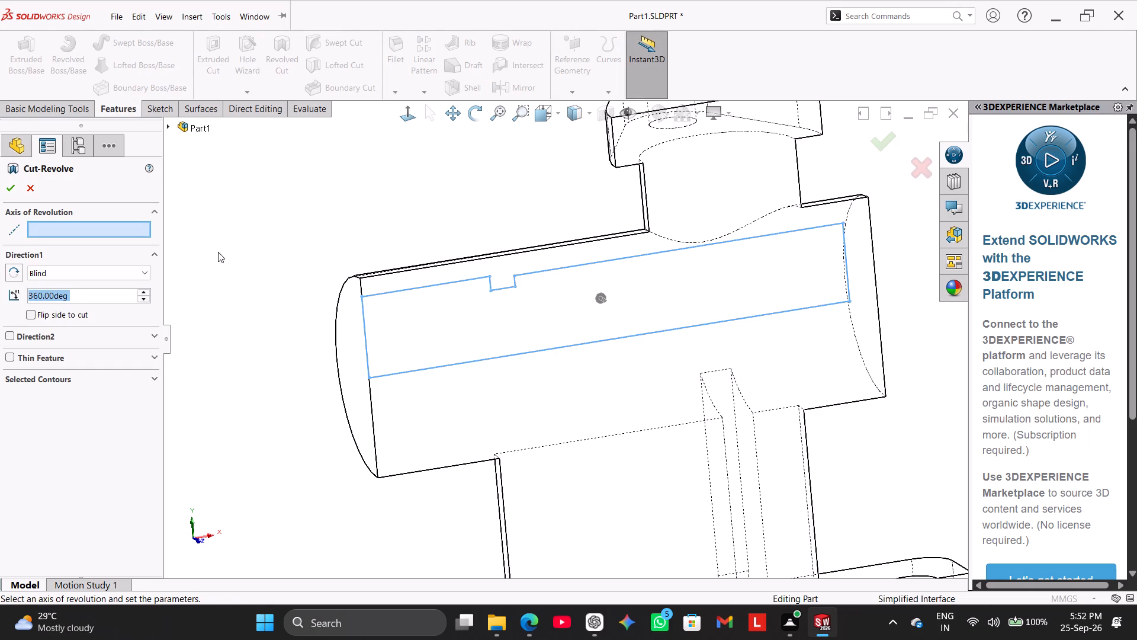
middle_click_drag(239, 262, 274, 261)
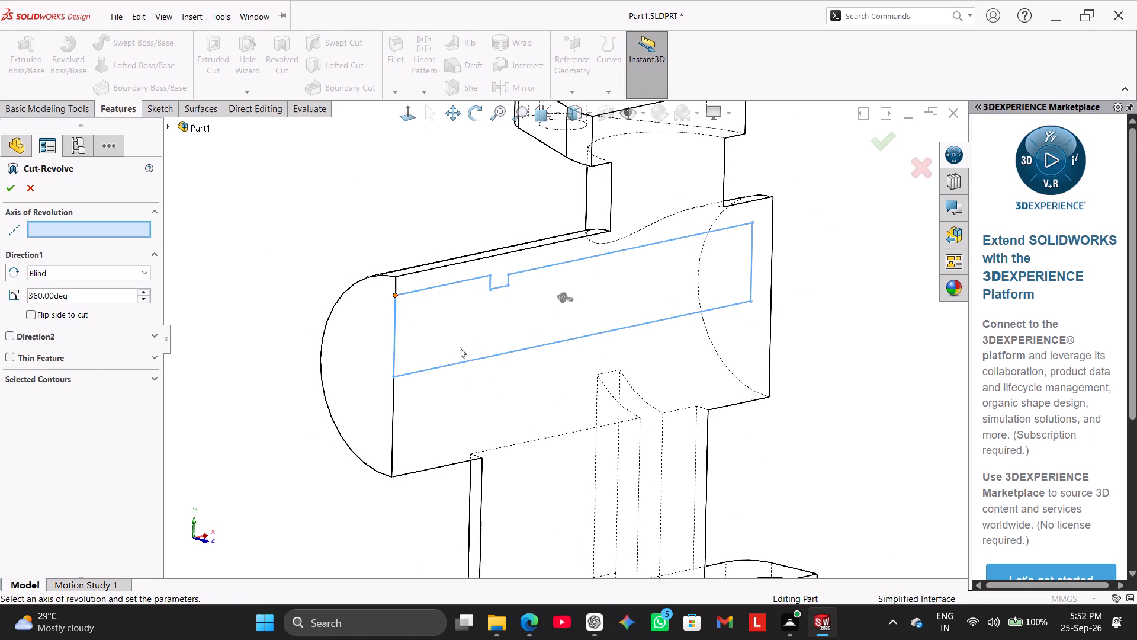
left_click(480, 357)
middle_click_drag(297, 283, 307, 270)
left_click(11, 186)
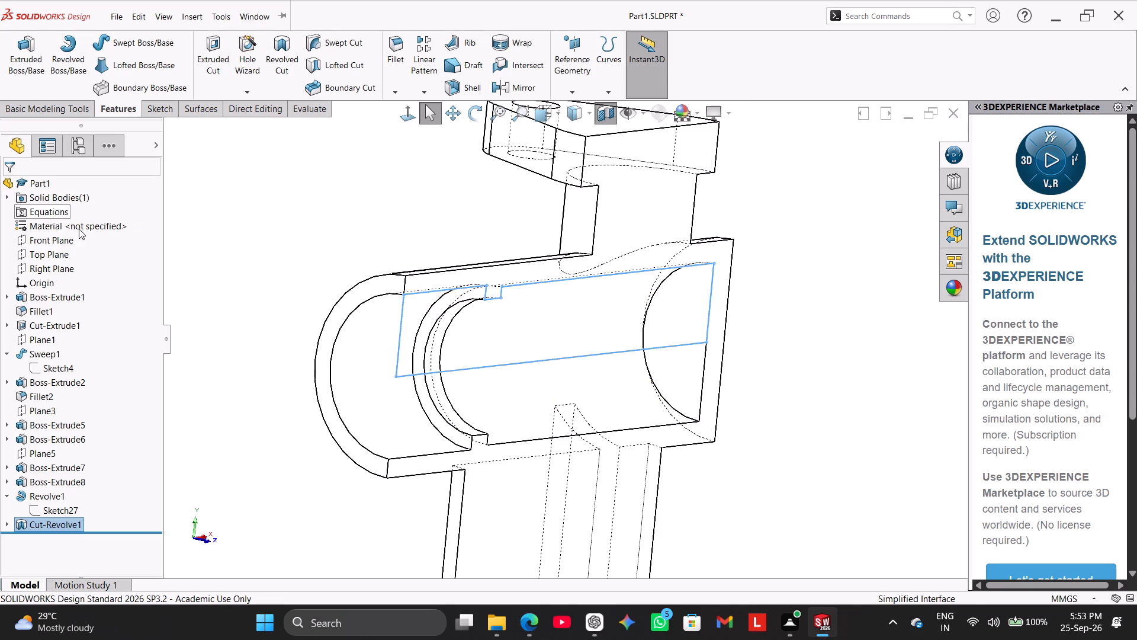
left_click(368, 212)
Display the sectioned part shaded with edges and inspect the stepped bore in isometric and front views.
right_click_drag(284, 250, 467, 159)
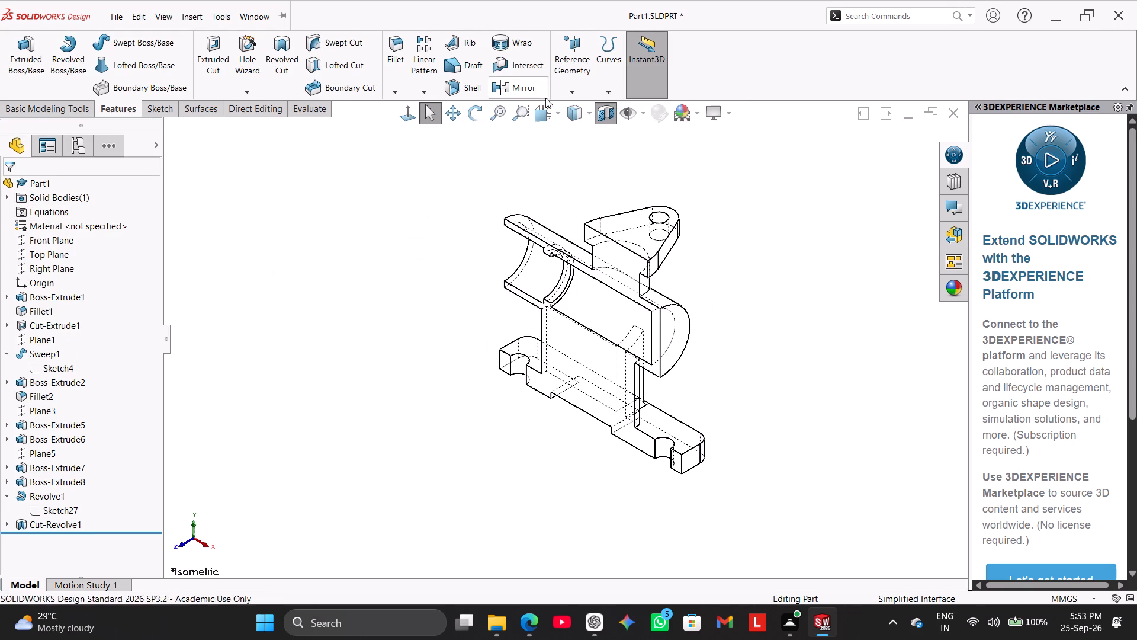
left_click(589, 111)
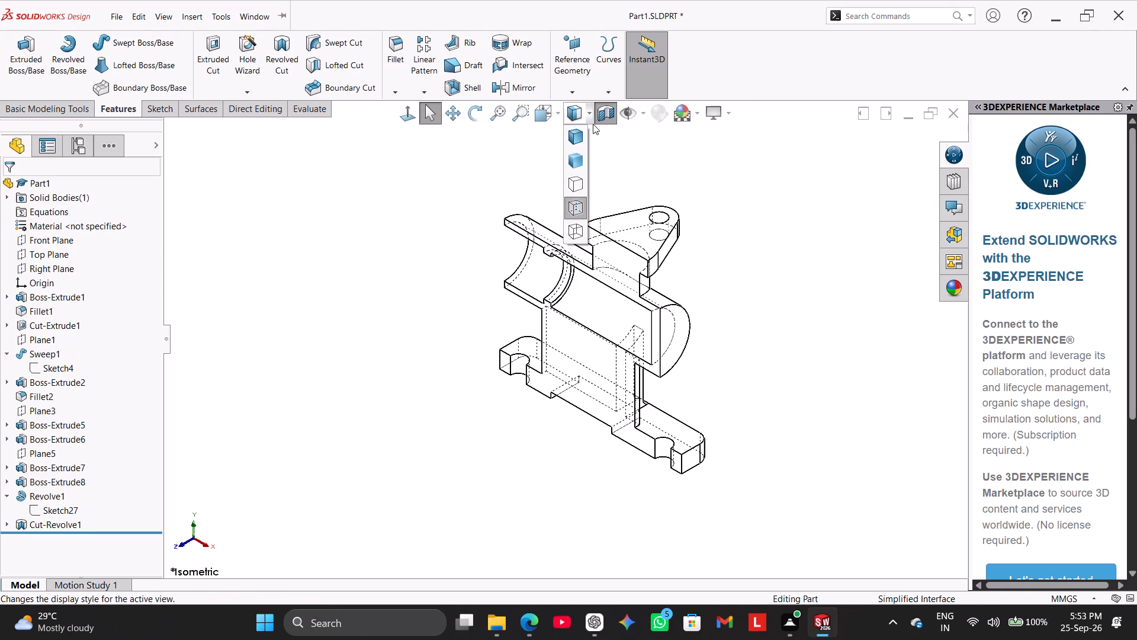
left_click(582, 135)
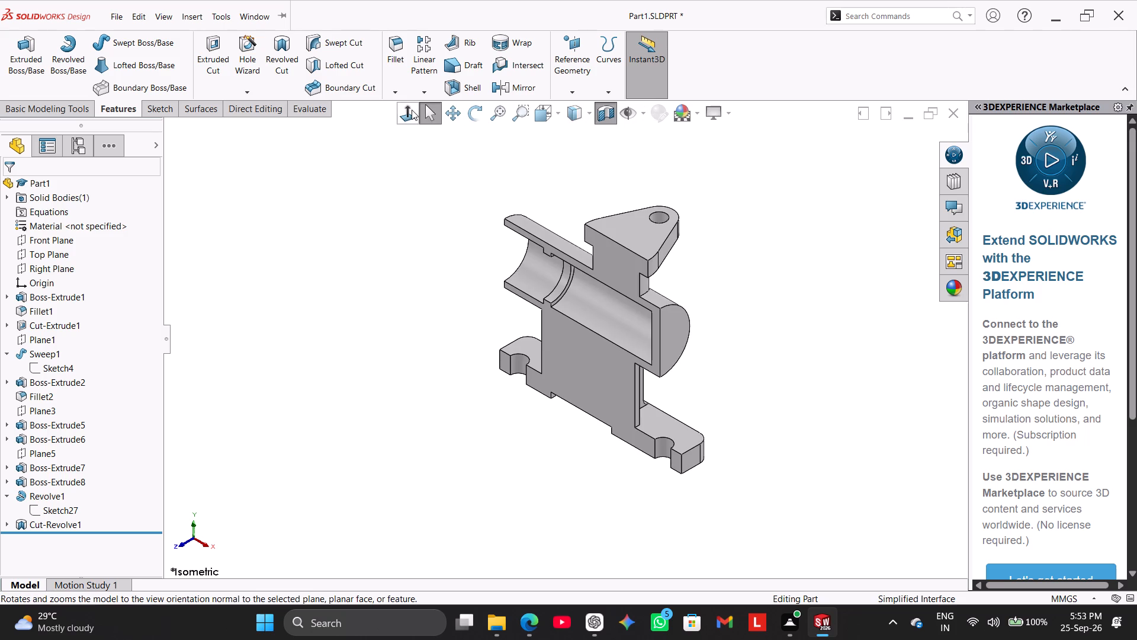
left_click(412, 110)
left_click(379, 236)
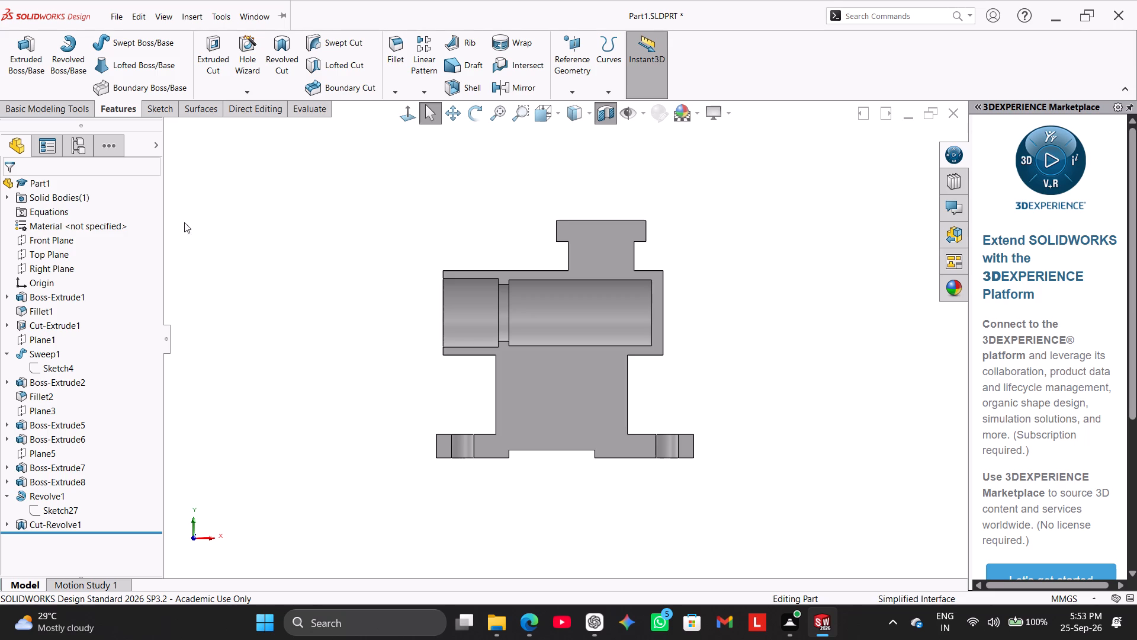
Turn off the section view and examine the complete part from several sides.
left_click(610, 119)
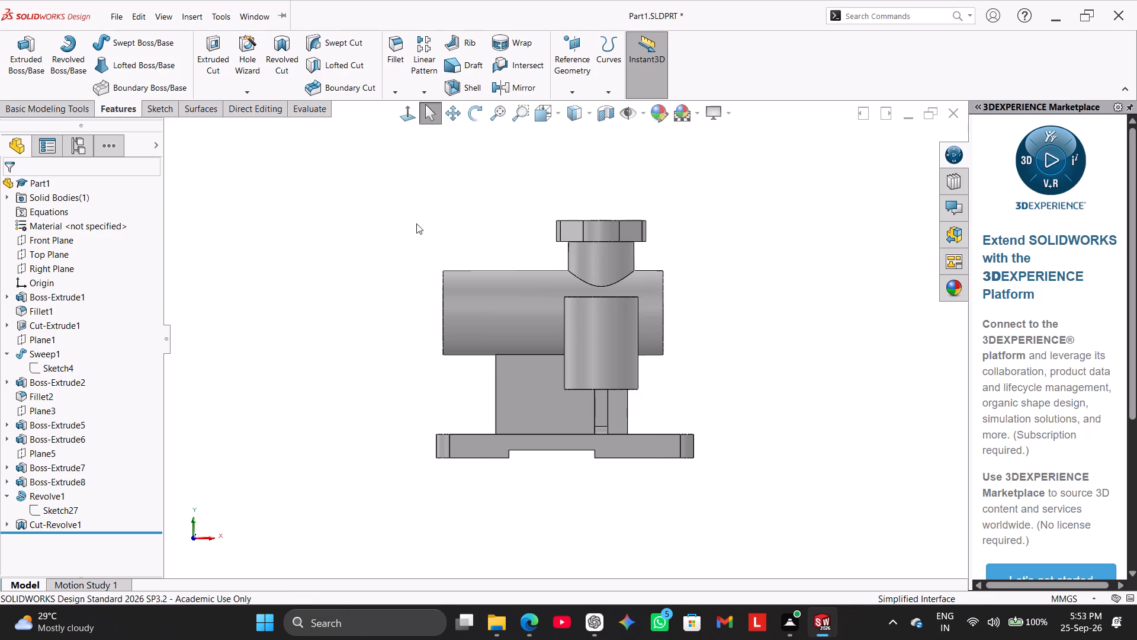
middle_click_drag(403, 216, 419, 316)
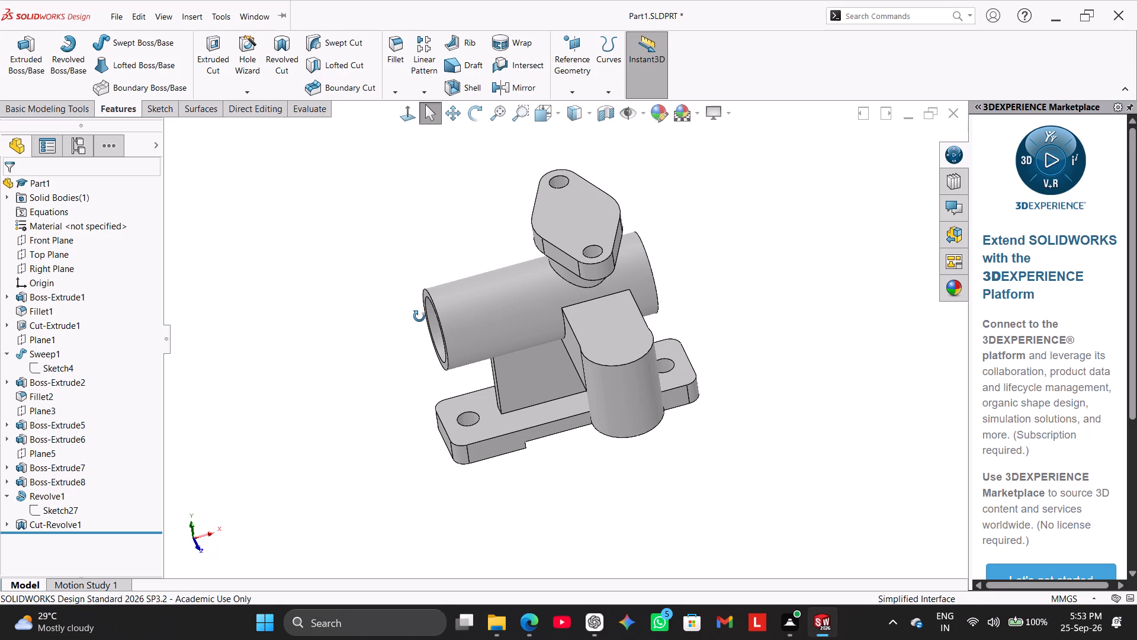
middle_click_drag(419, 316, 317, 403)
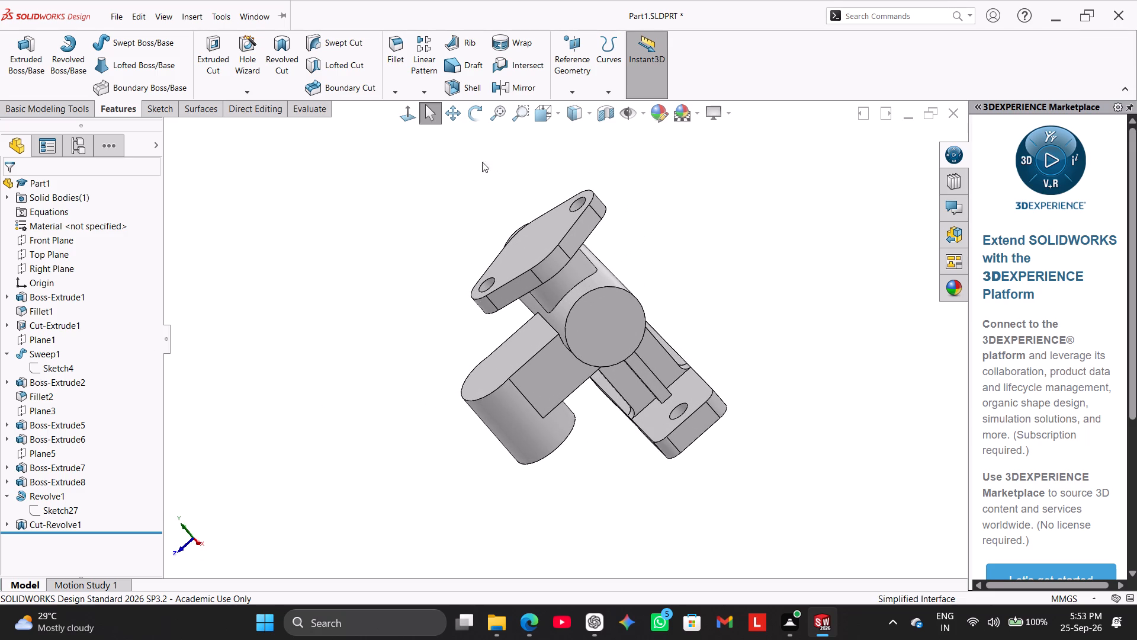
middle_click_drag(416, 251, 468, 239)
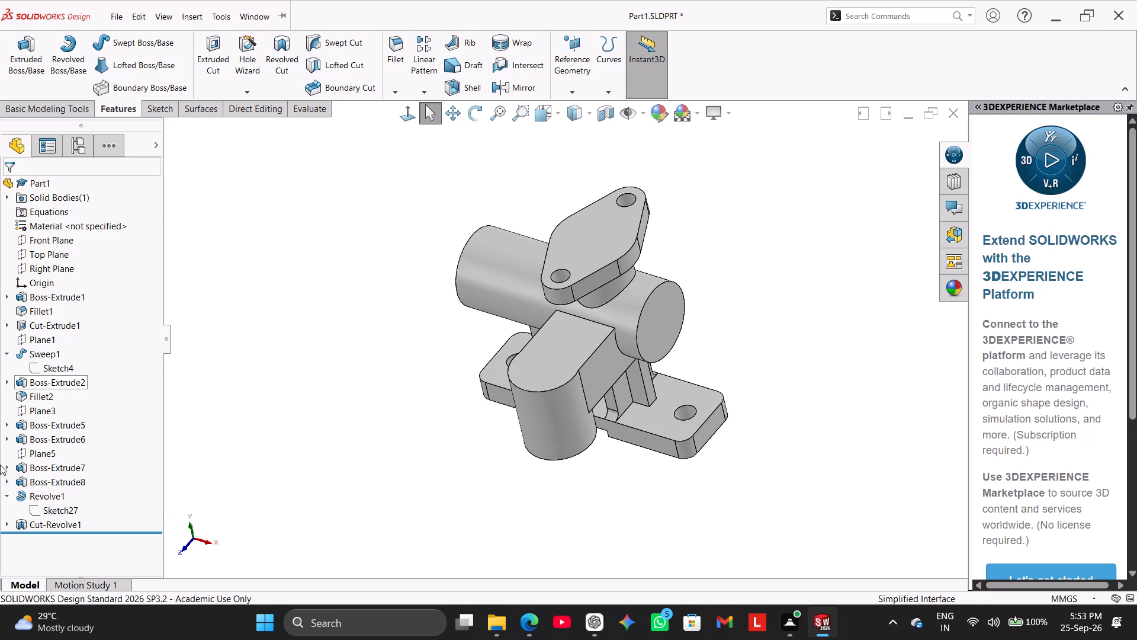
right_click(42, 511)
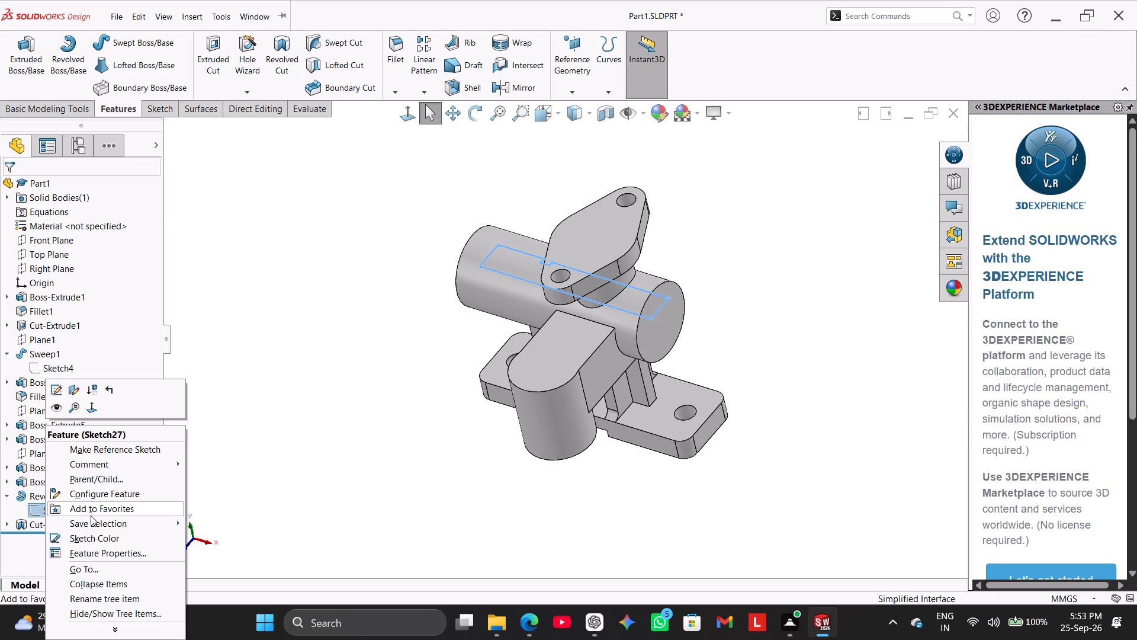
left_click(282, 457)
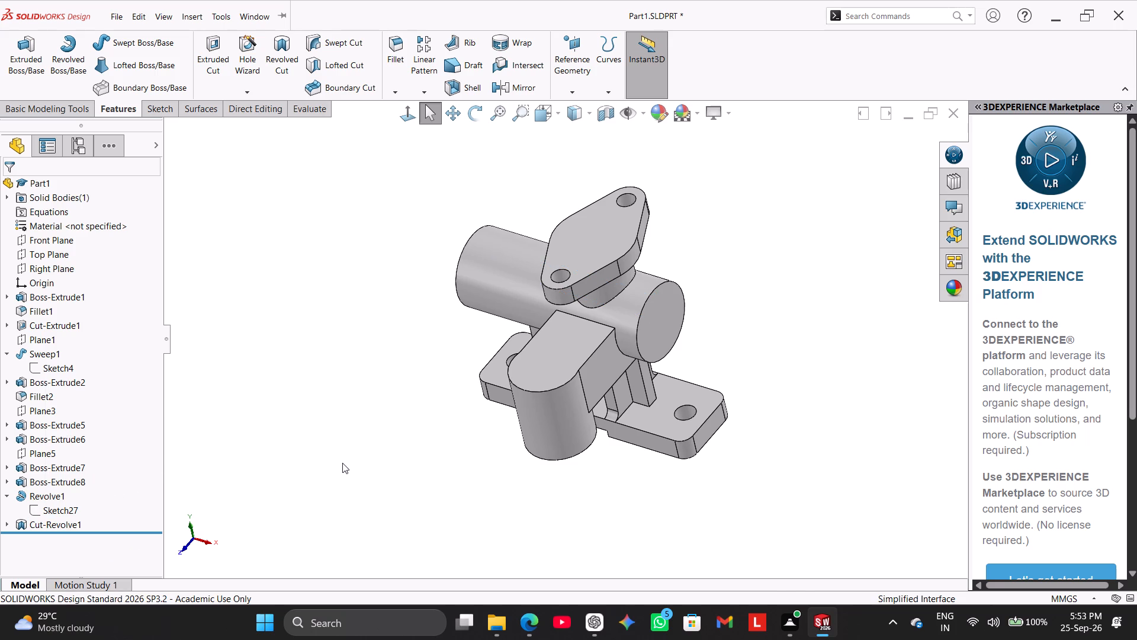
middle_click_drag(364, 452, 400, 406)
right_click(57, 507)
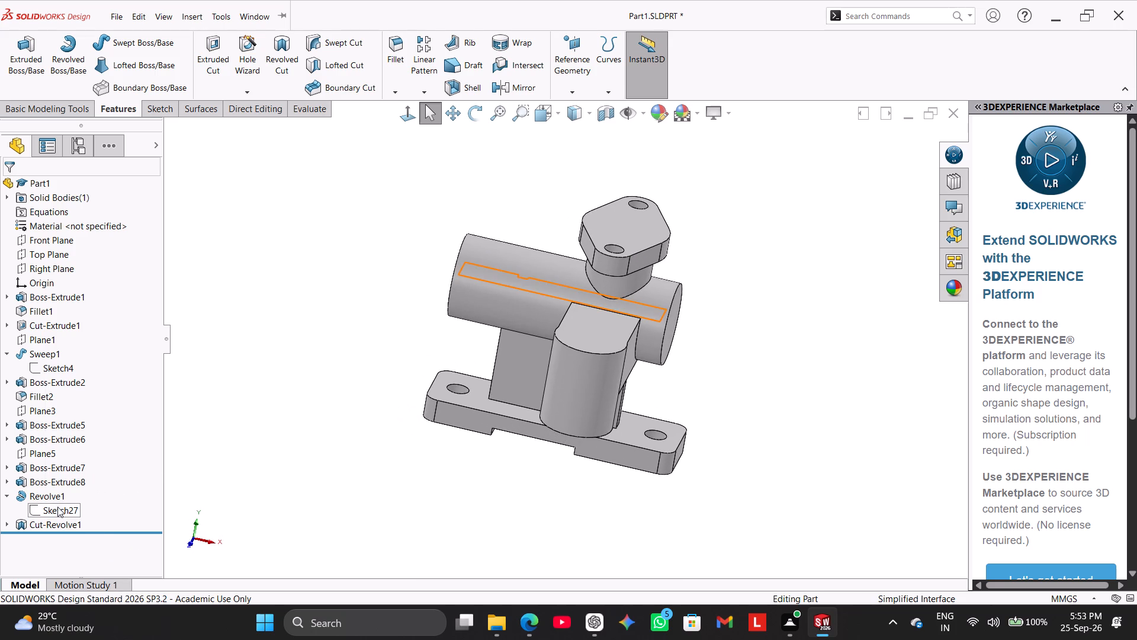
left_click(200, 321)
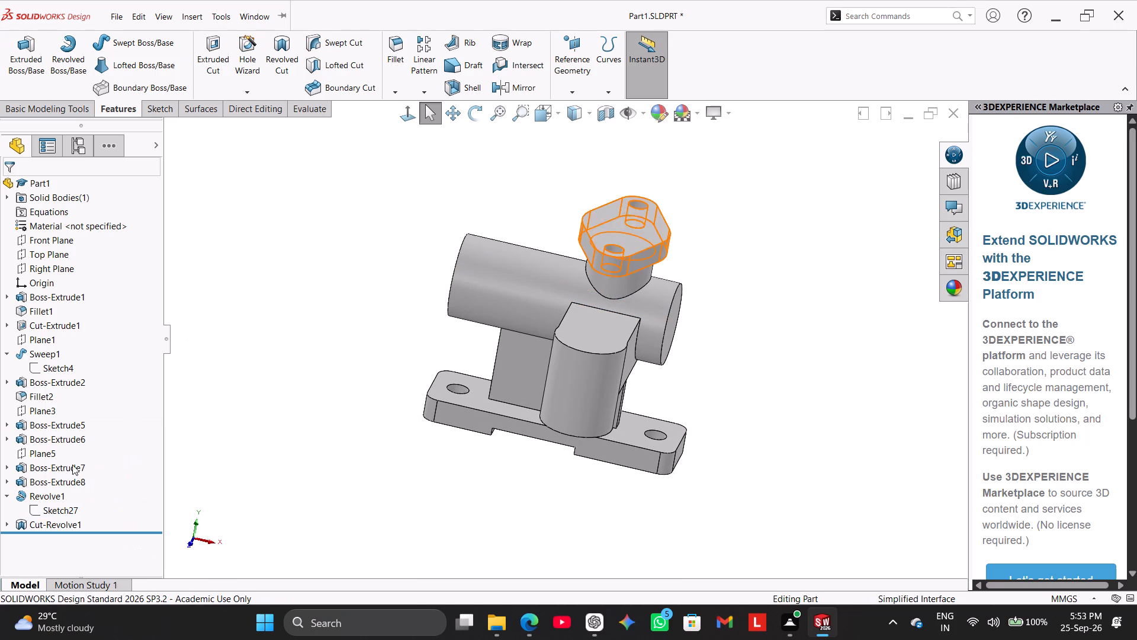
Delete the Revolve1 feature while keeping its profile sketch, Sketch27.
right_click(46, 493)
left_click(75, 447)
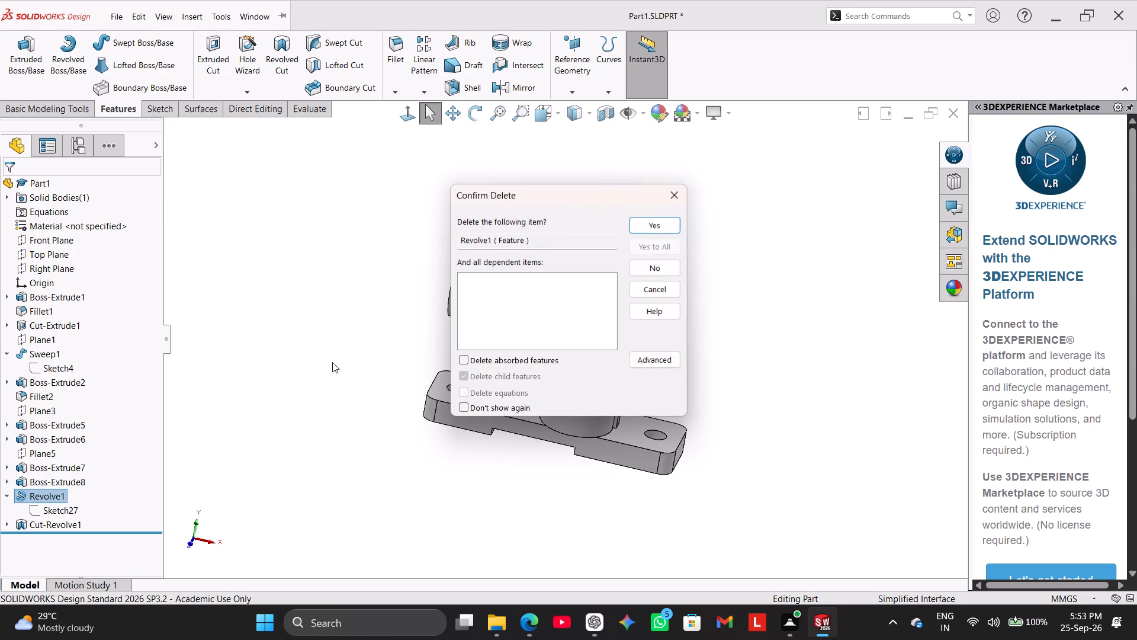
left_click(658, 228)
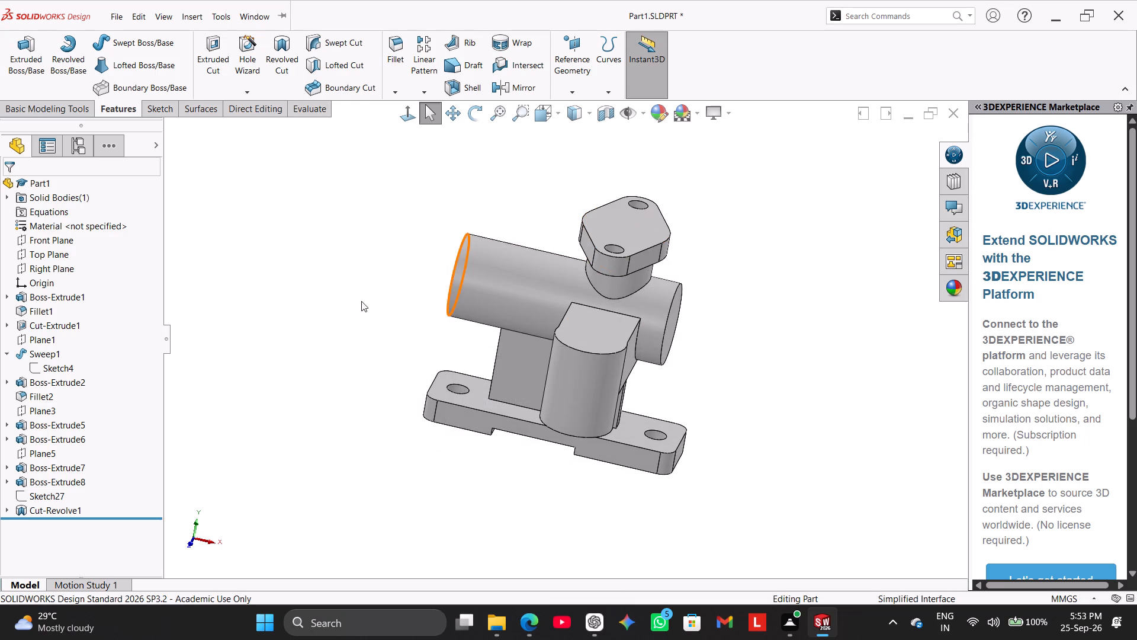
Delete the Cut-Revolve1 feature together with its leftover profile sketch, Sketch32.
middle_click_drag(367, 305, 373, 300)
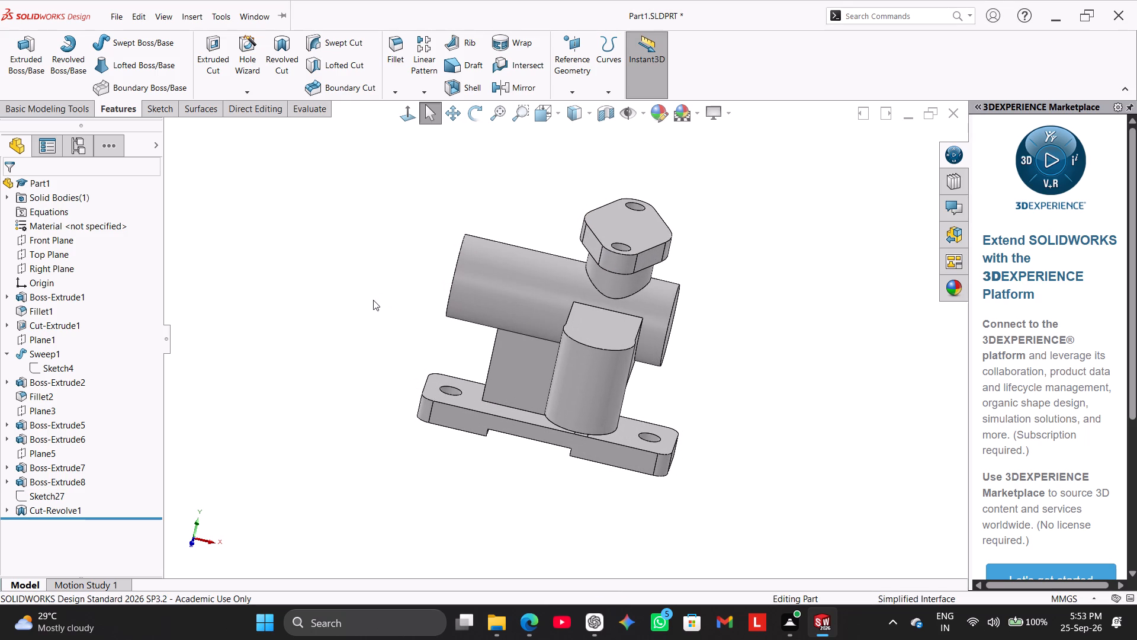
right_click(65, 509)
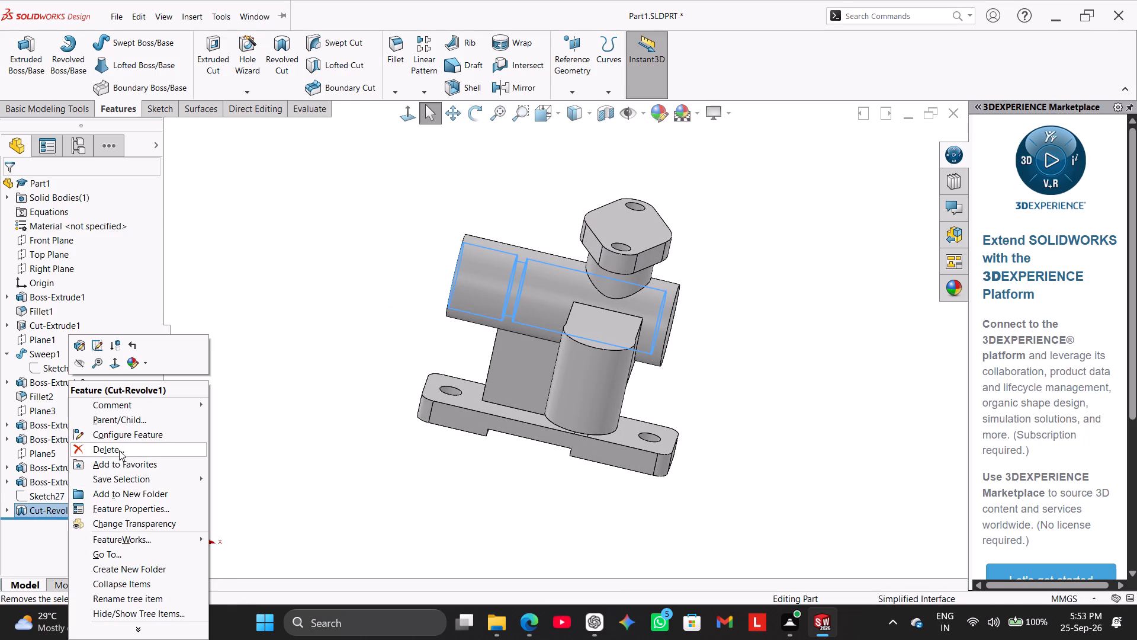
left_click(119, 450)
left_click(638, 223)
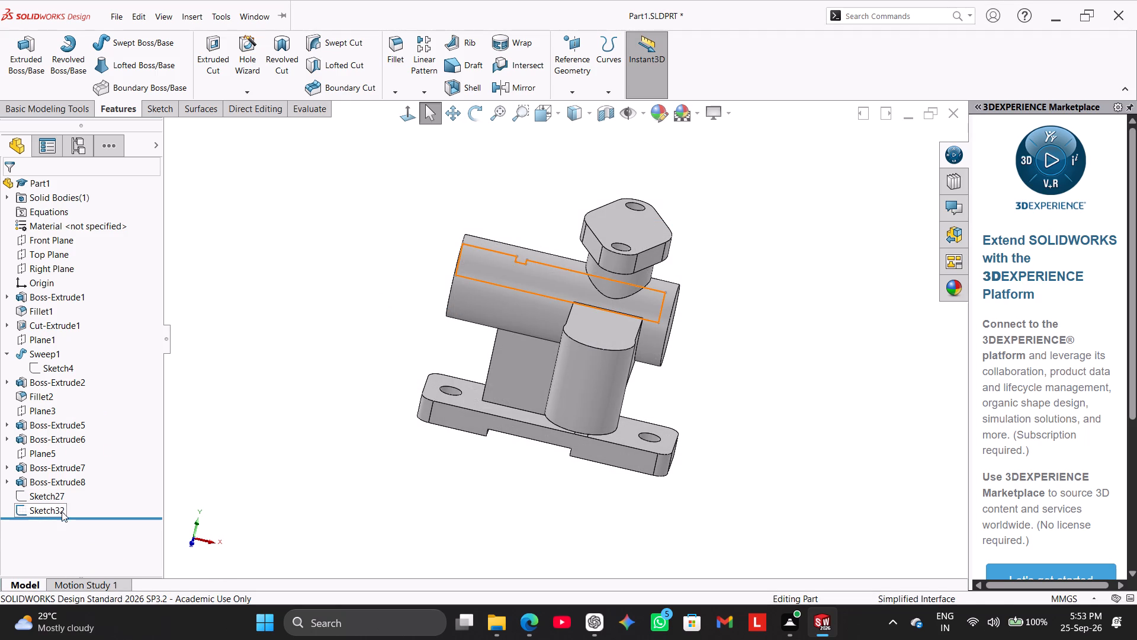
right_click(49, 511)
left_click(113, 463)
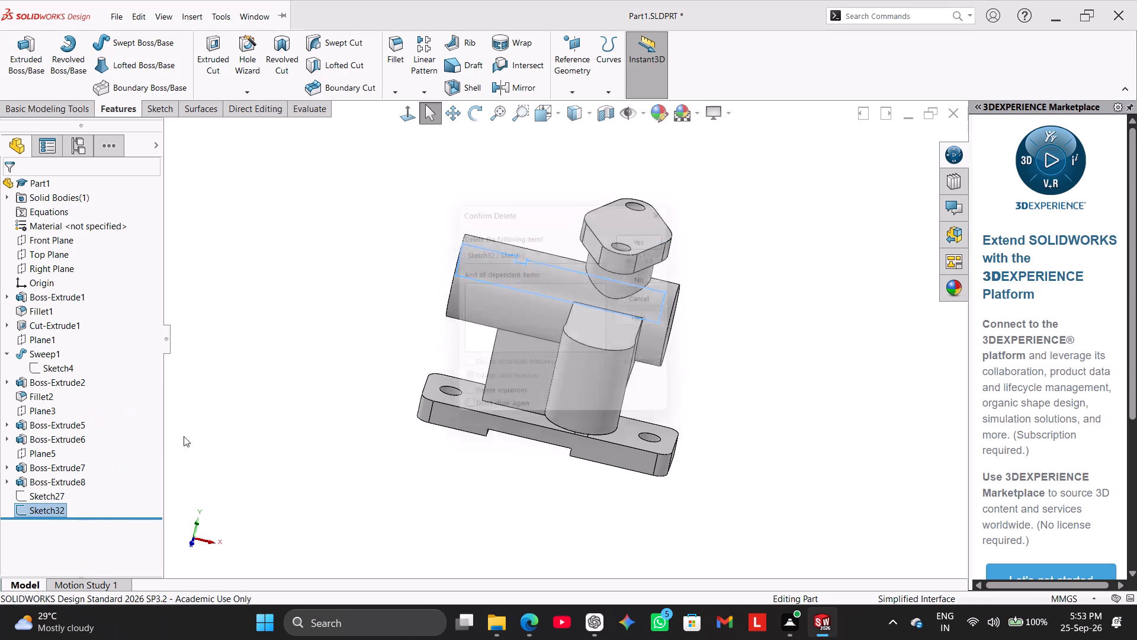
left_click(644, 225)
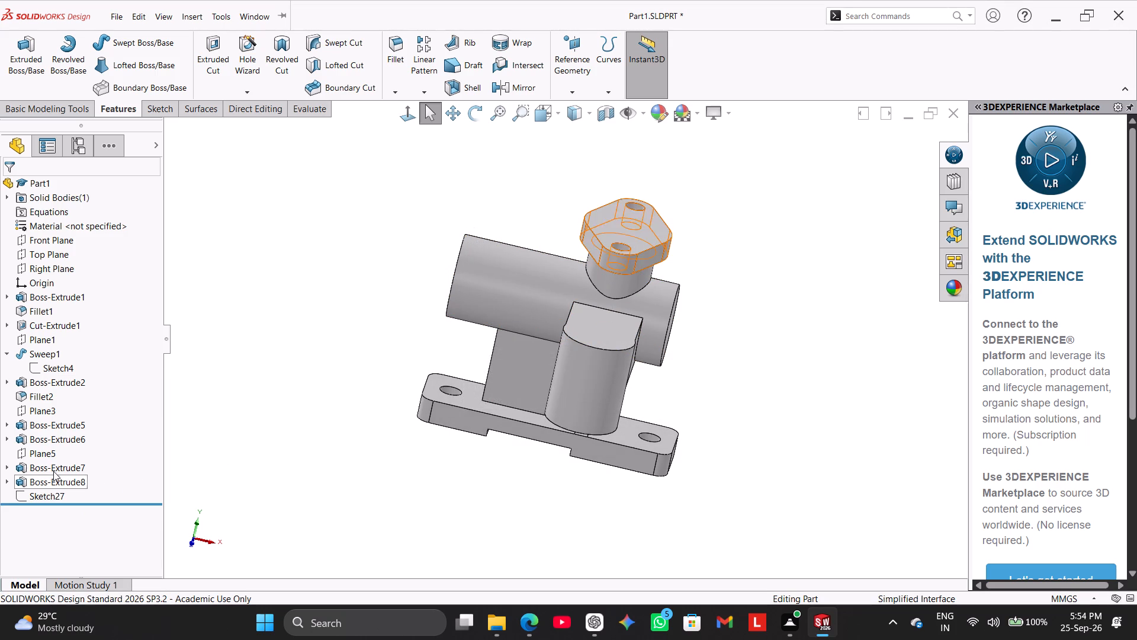
Cut the stepped bore into the horizontal cylinder by revolving Sketch27 360° about the profile's long axis line.
left_click(41, 493)
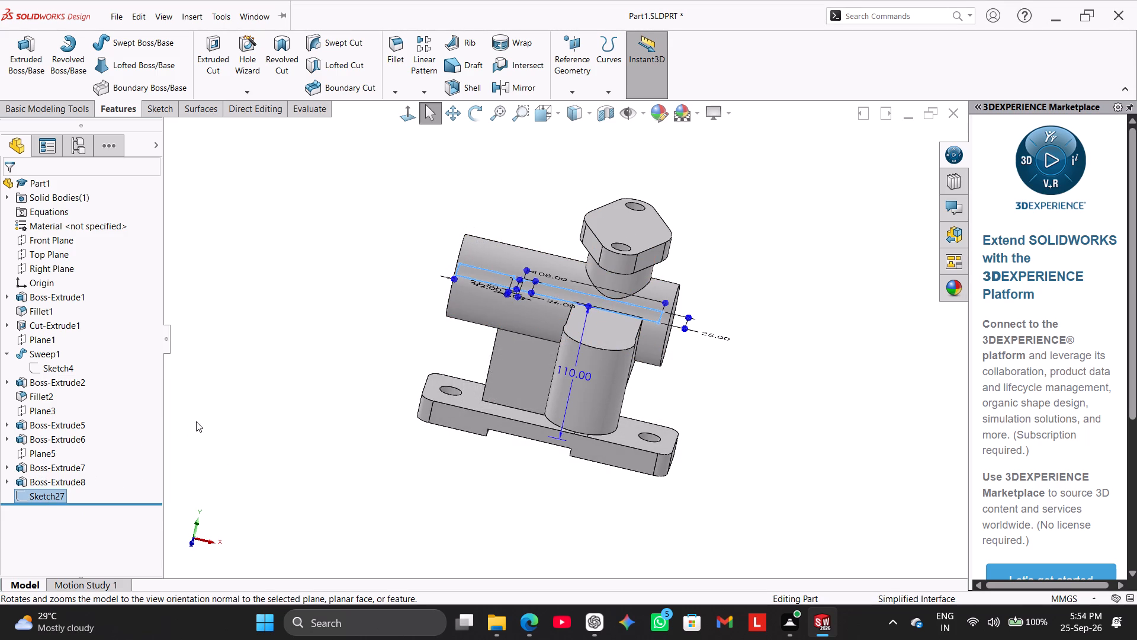
middle_click_drag(209, 424, 275, 444)
left_click(271, 56)
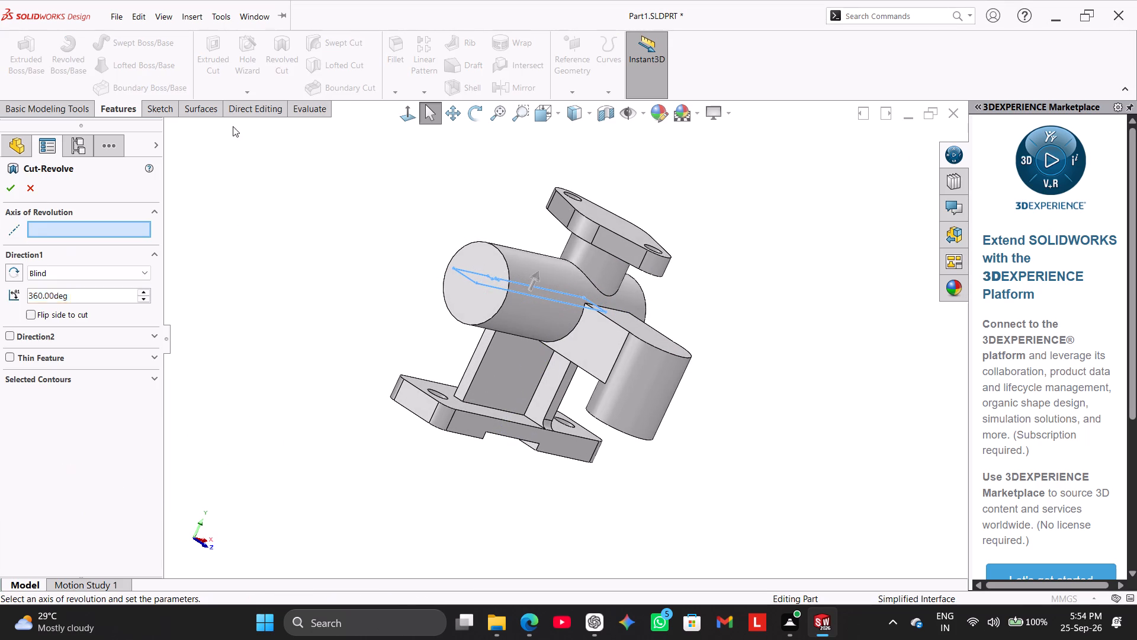
left_click(48, 228)
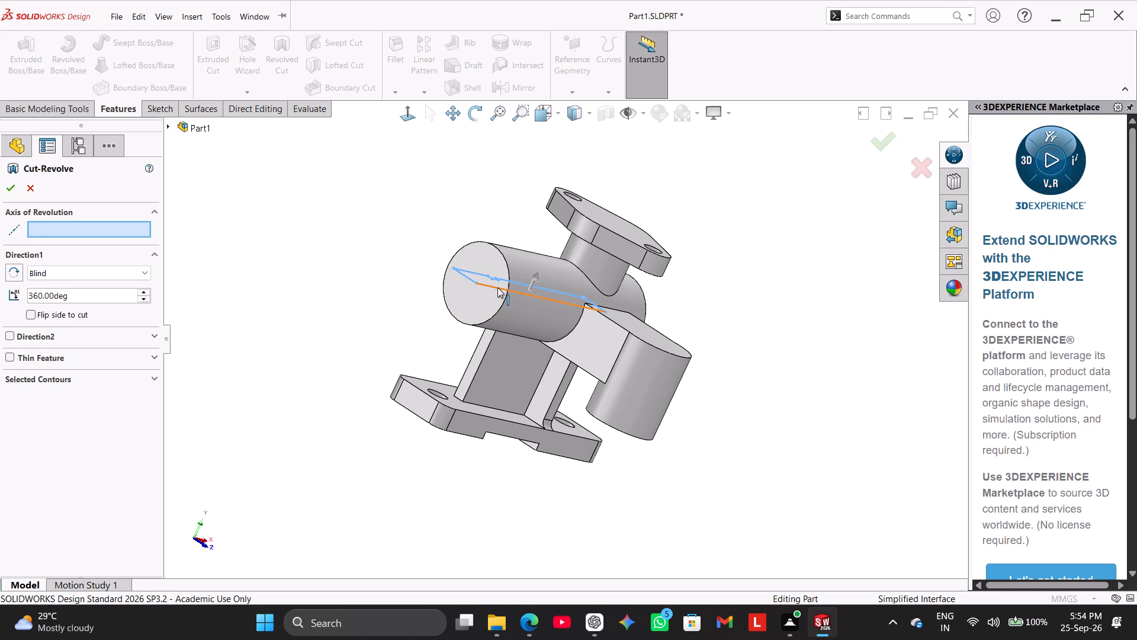
left_click(497, 287)
left_click(11, 195)
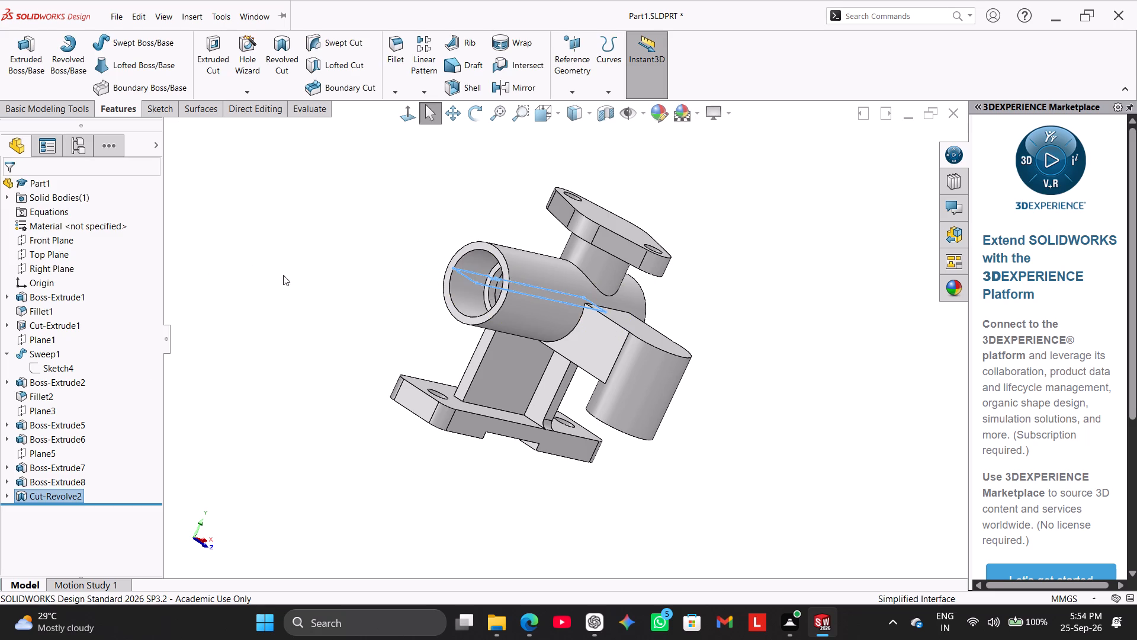
Examine the newly cut bore and the cylinder's closed end in isometric and other orientations.
middle_click_drag(300, 282, 346, 335)
left_click(306, 324)
right_click_drag(285, 309, 432, 216)
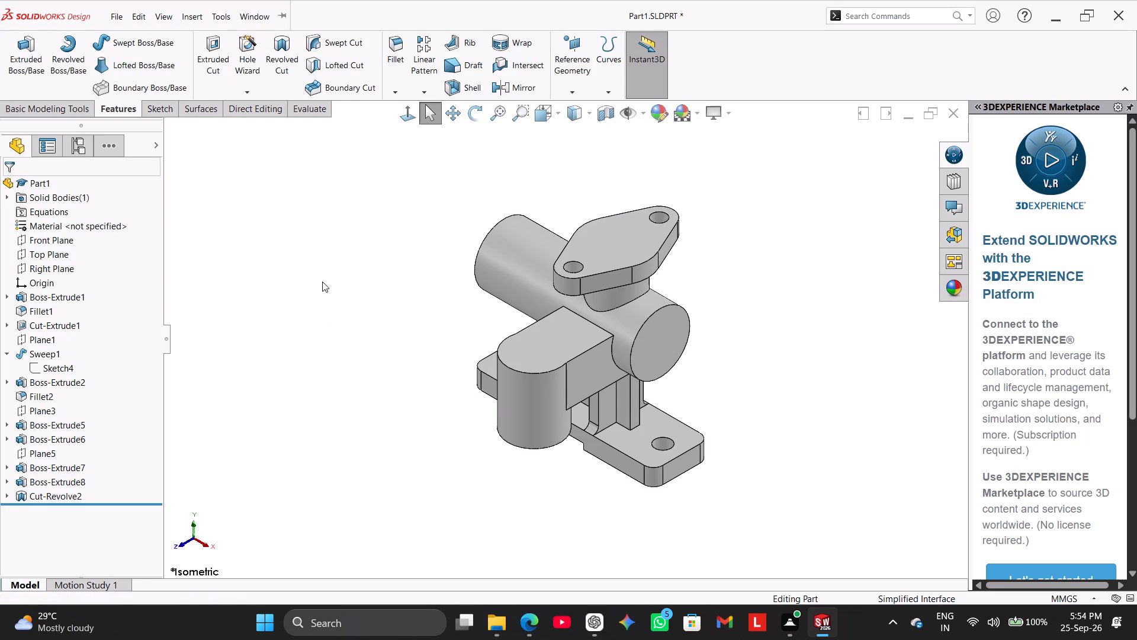
middle_click_drag(355, 296, 487, 414)
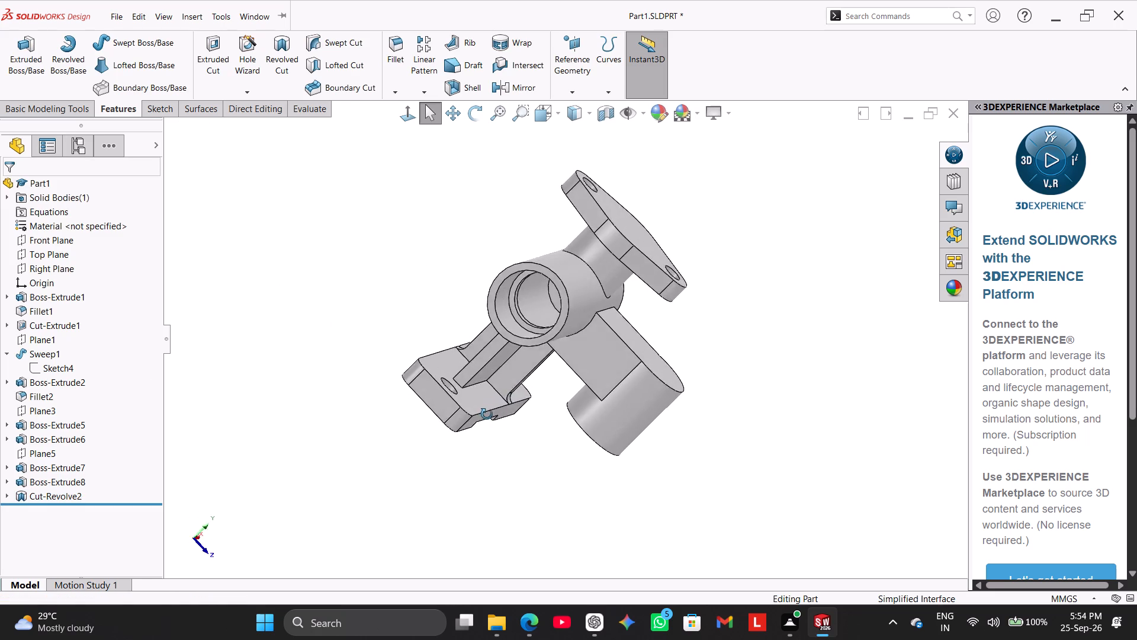
middle_click_drag(487, 414, 368, 364)
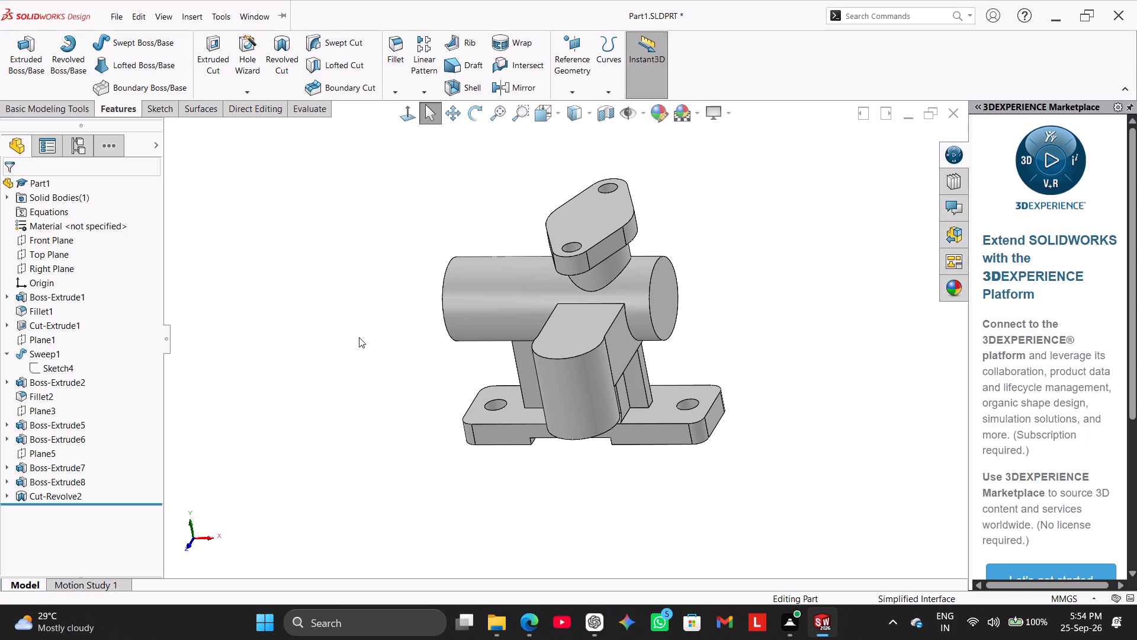
middle_click_drag(374, 344, 327, 348)
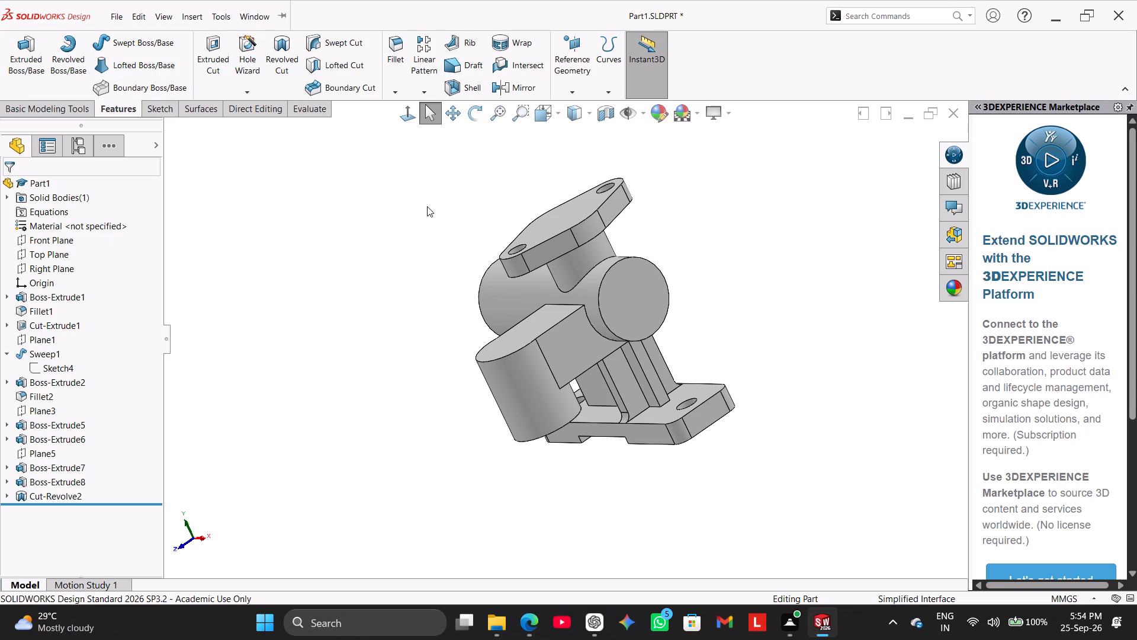
Create a reference plane offset 38 mm from the Right Plane, toward the horizontal cylinder's closed end.
middle_click_drag(432, 208, 443, 229)
left_click(574, 59)
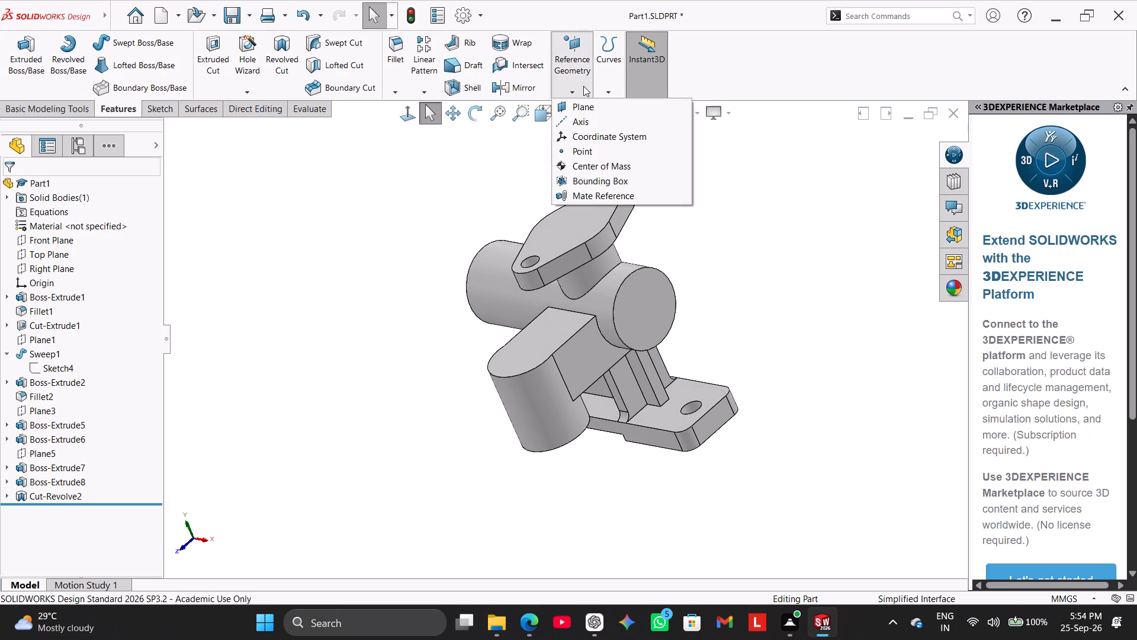
left_click(590, 105)
left_click(169, 124)
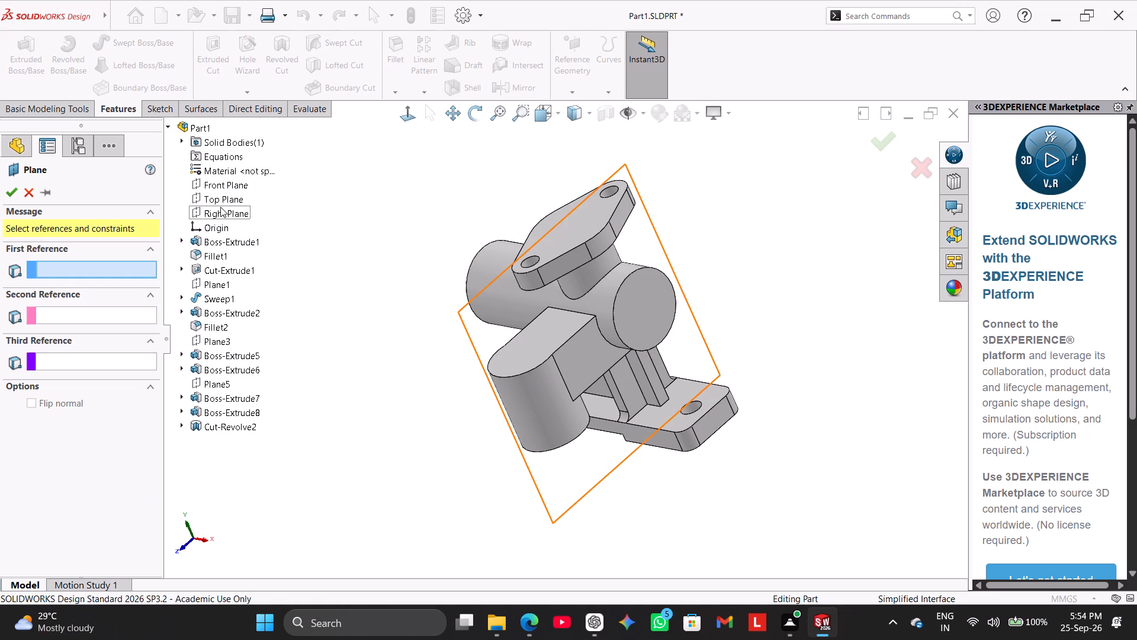
left_click(220, 207)
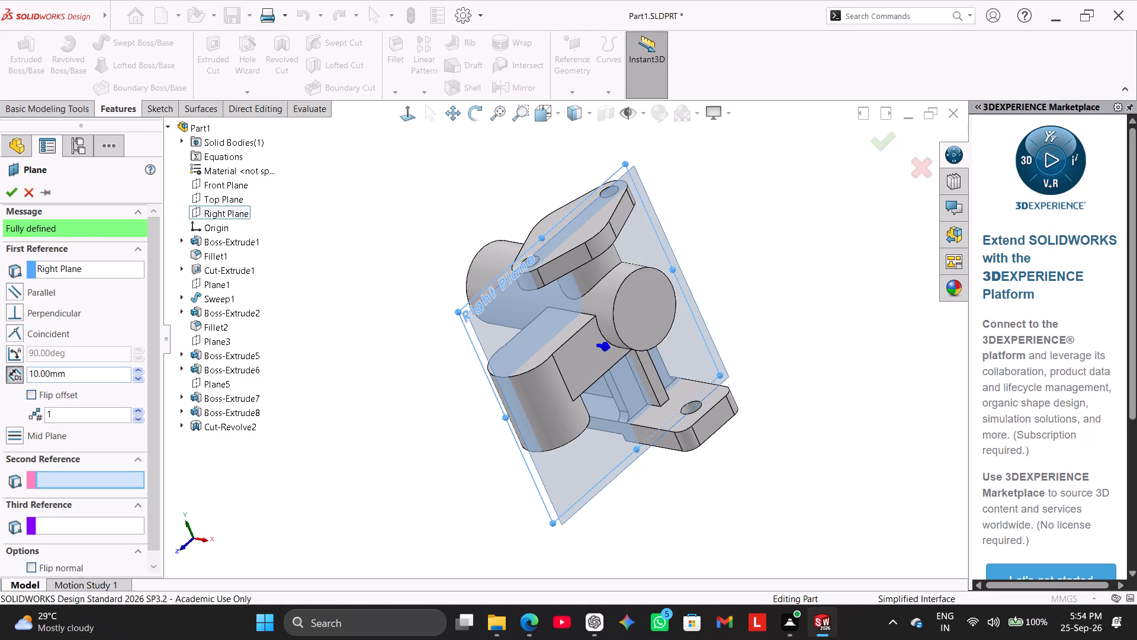
double_click(84, 372)
type("38")
key("Return")
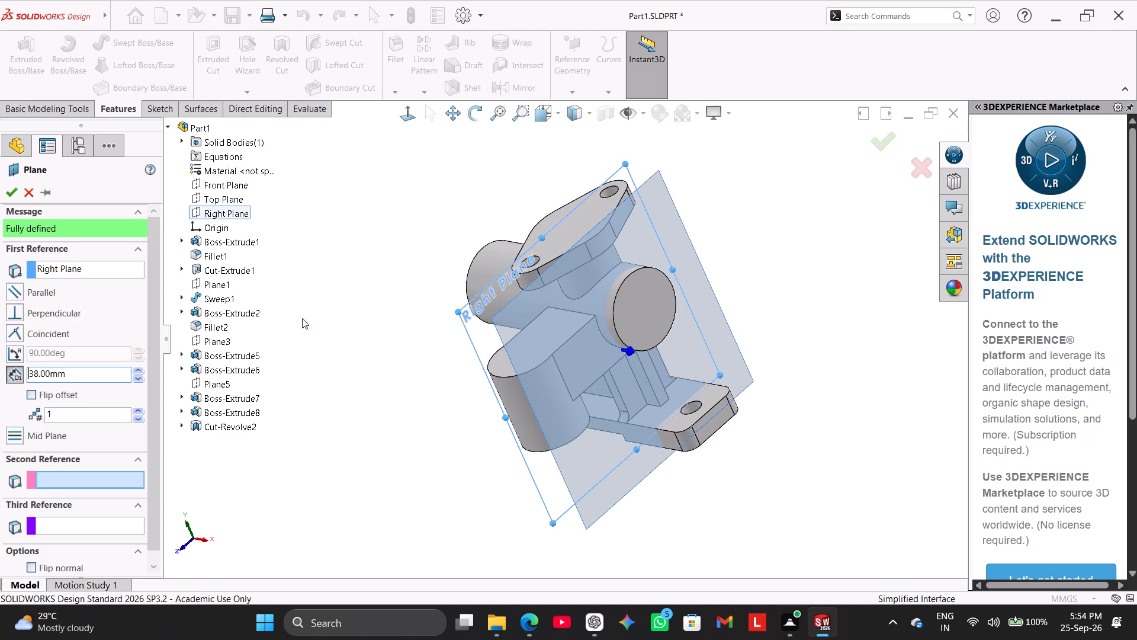
middle_click_drag(489, 309, 546, 321)
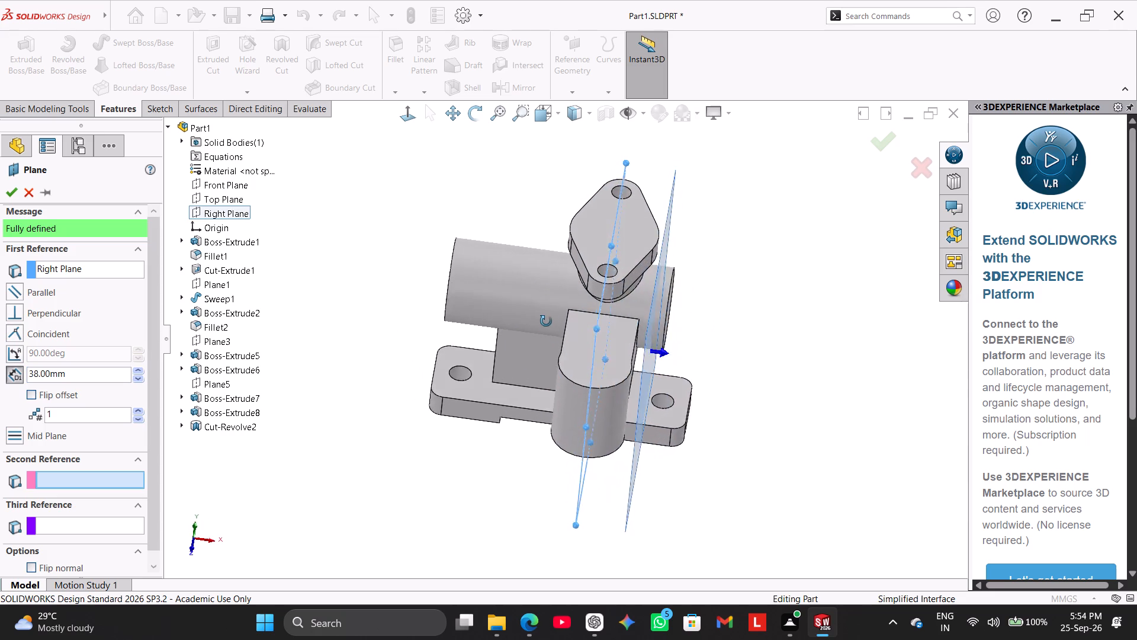
middle_click_drag(546, 321, 542, 316)
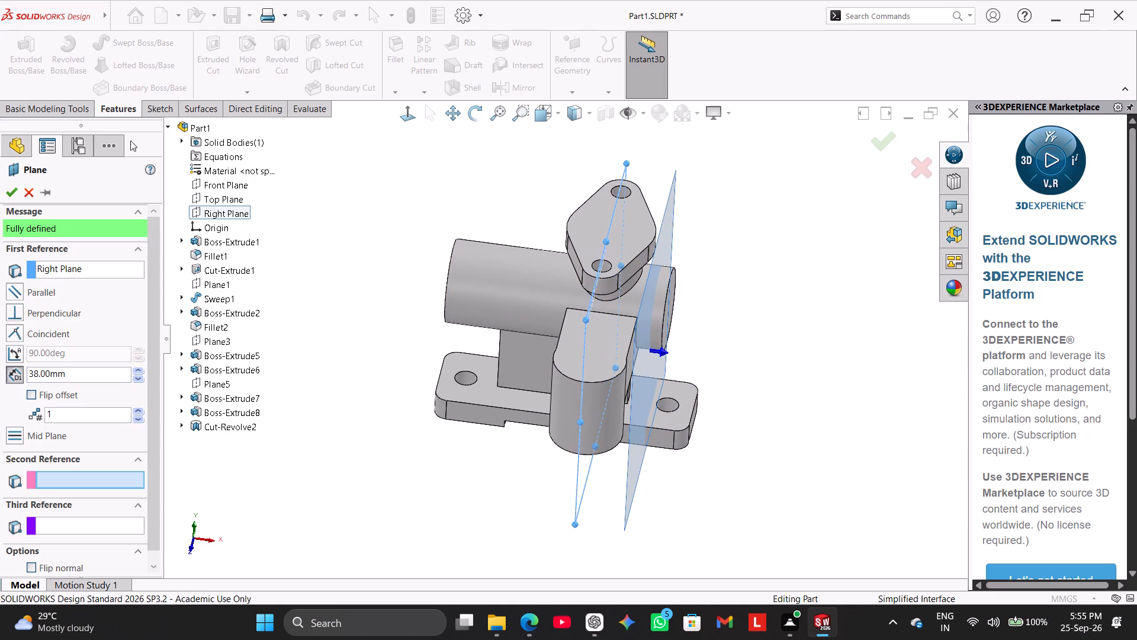
left_click(13, 190)
left_click(341, 222)
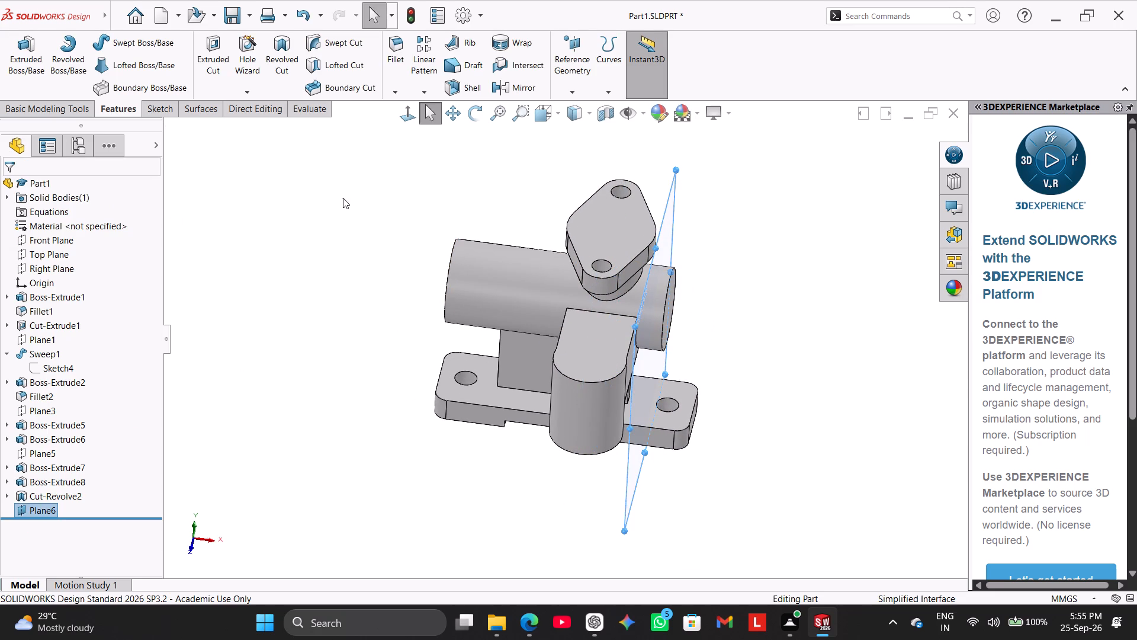
Start a new sketch on Plane6, the plane offset 38 mm from the Right Plane.
right_click(672, 209)
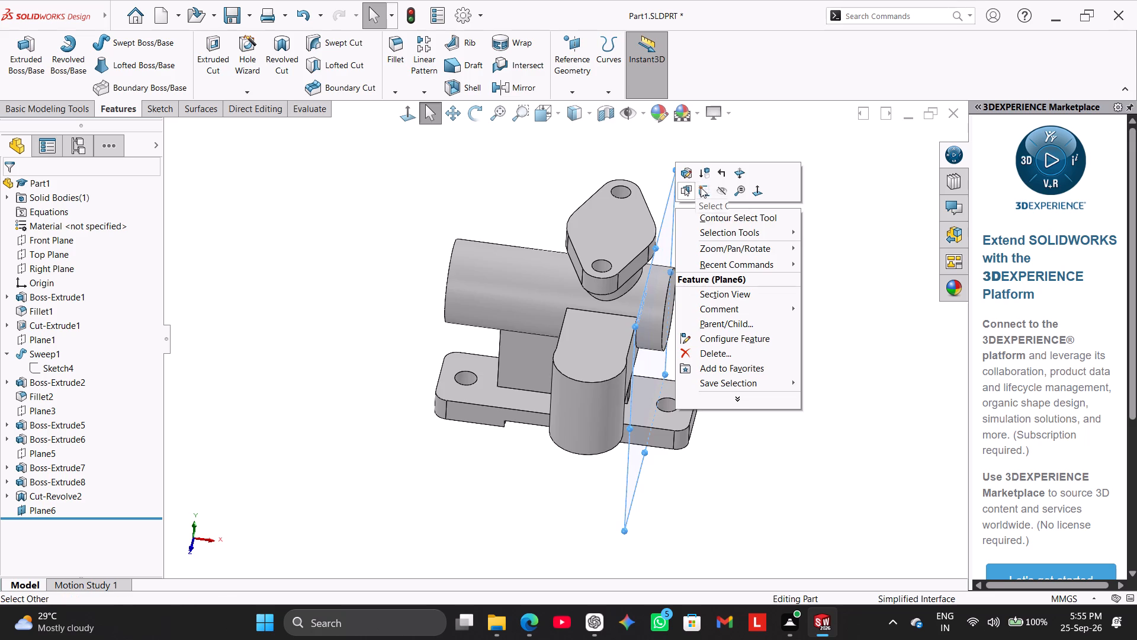
left_click(701, 187)
left_click(250, 219)
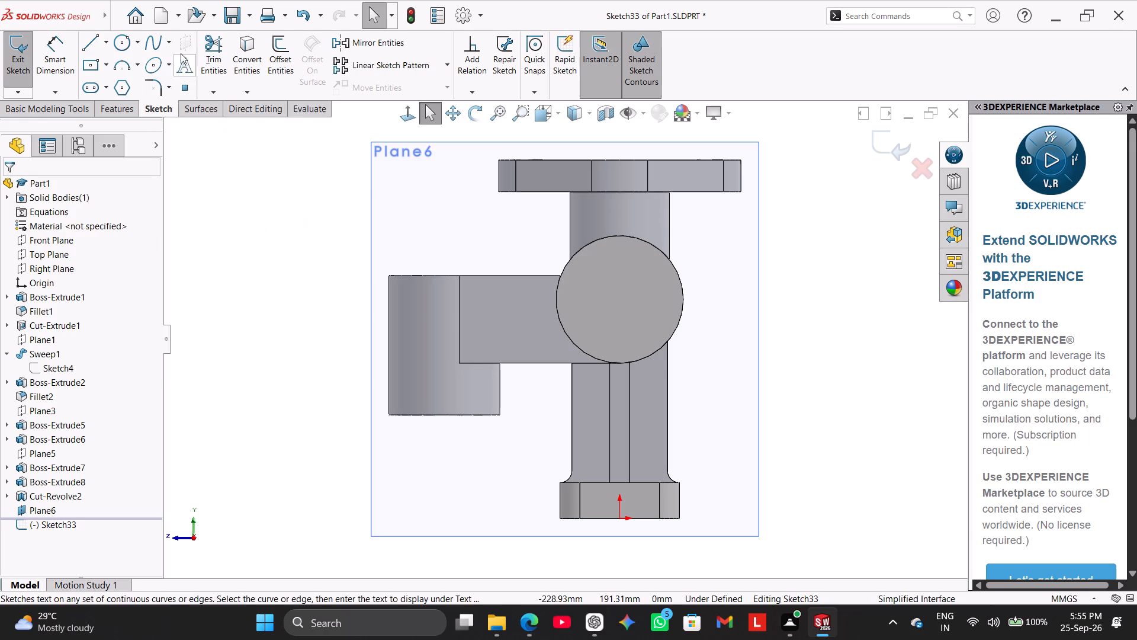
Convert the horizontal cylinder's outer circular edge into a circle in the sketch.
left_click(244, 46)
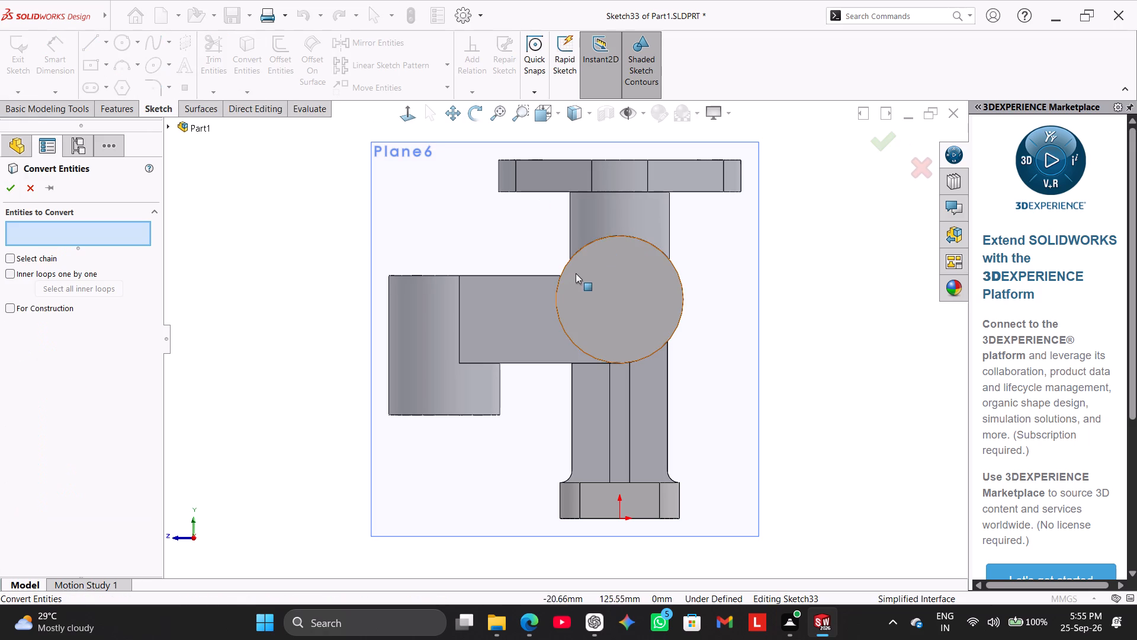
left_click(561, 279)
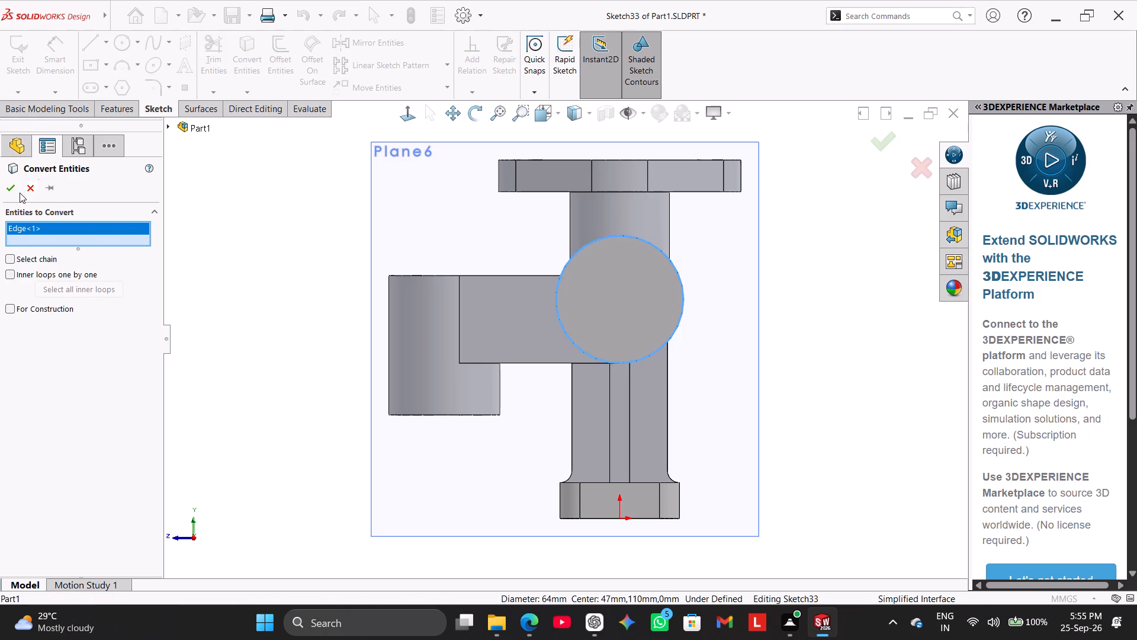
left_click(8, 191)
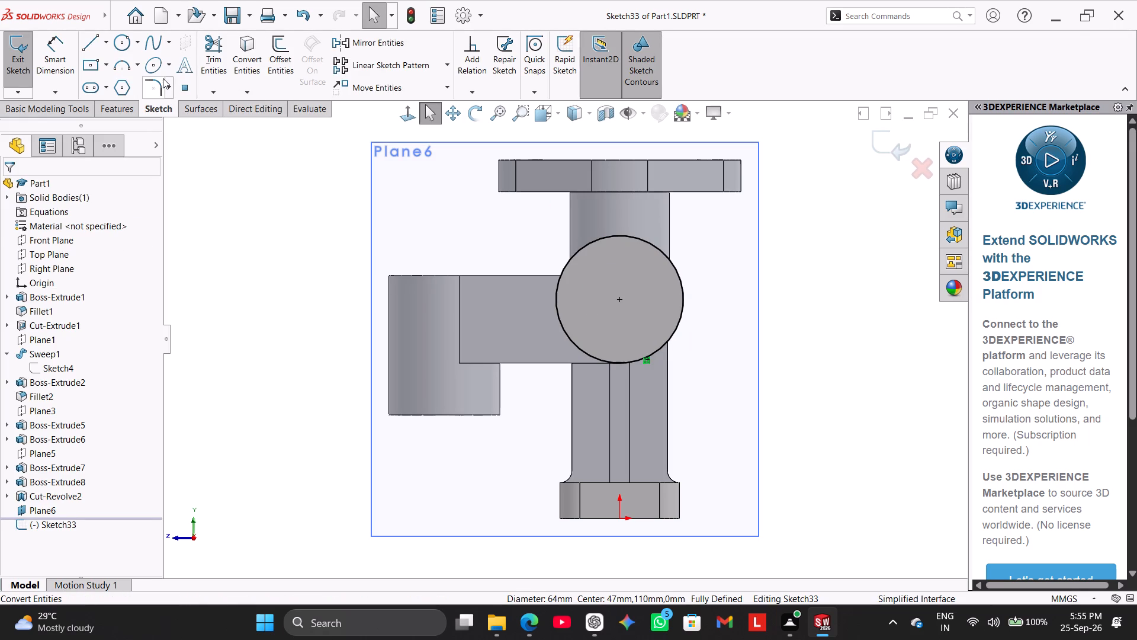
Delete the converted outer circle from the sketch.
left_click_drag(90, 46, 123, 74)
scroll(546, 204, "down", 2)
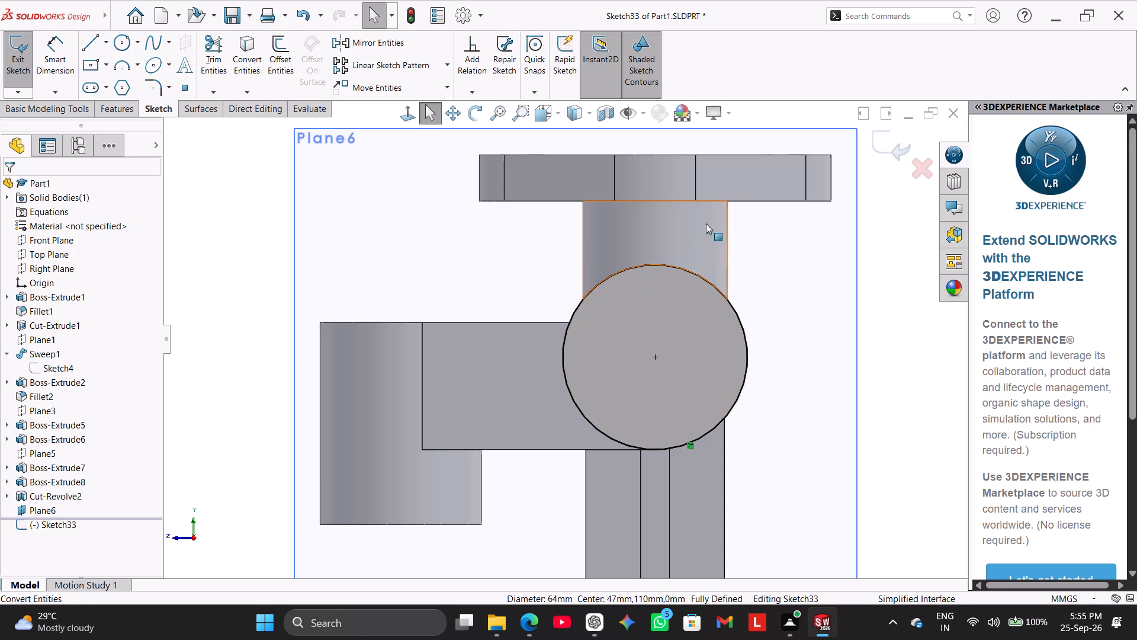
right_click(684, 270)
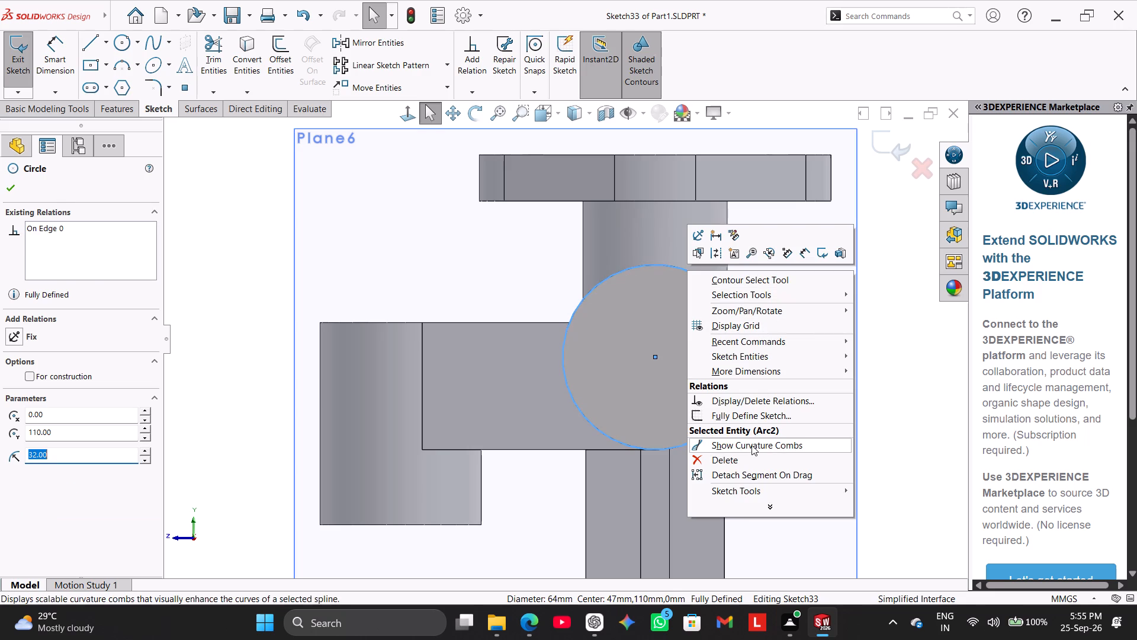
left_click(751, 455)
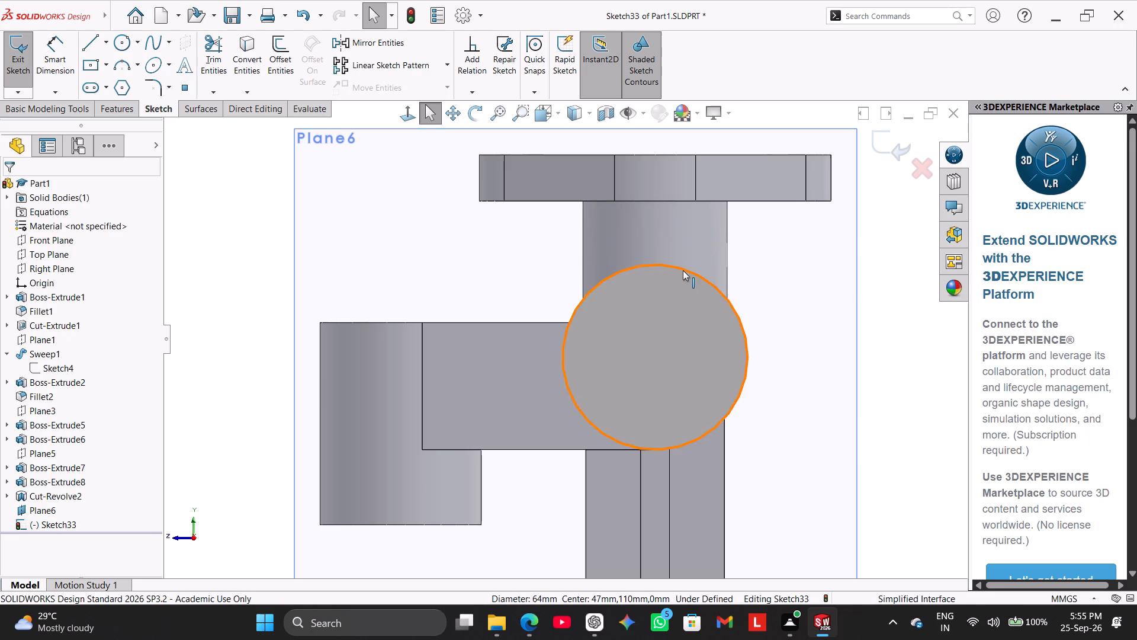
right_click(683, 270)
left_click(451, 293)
Display the model with hidden lines visible, viewed normal to Plane6, so the cylinder's internal bore edges can be picked.
middle_click_drag(519, 290, 538, 299)
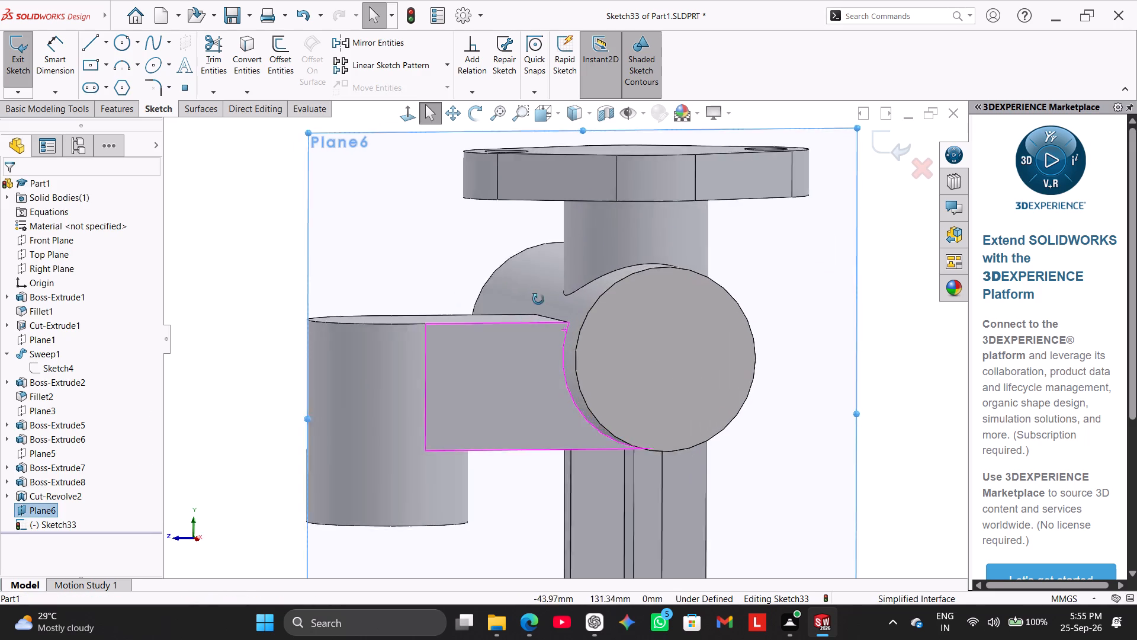
middle_click_drag(538, 299, 518, 316)
left_click(410, 119)
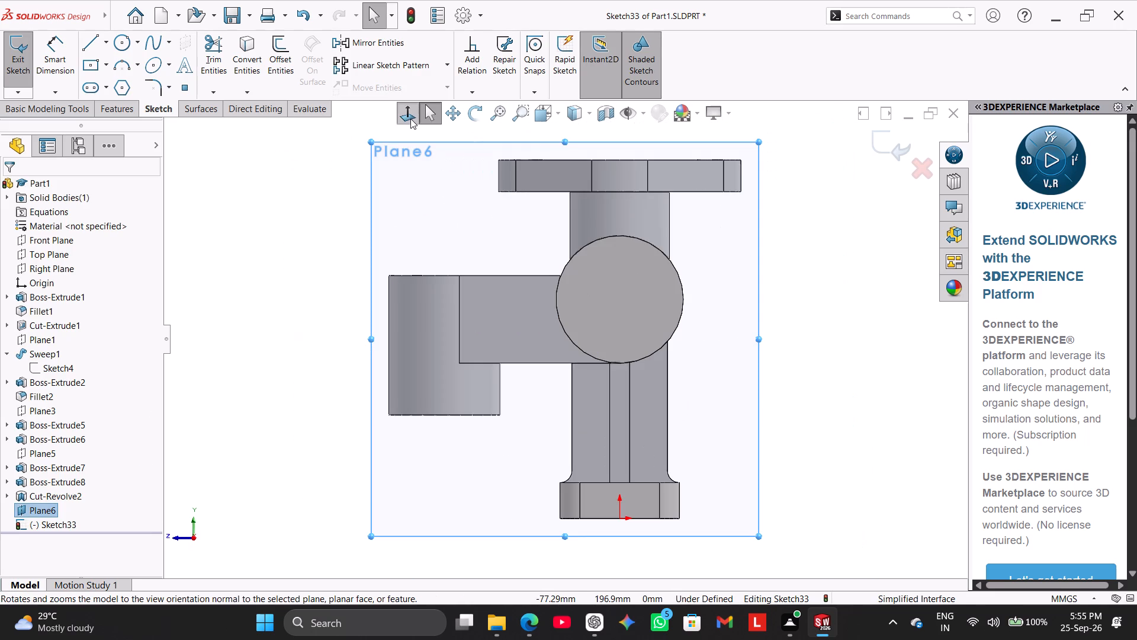
scroll(690, 220, "down", 2)
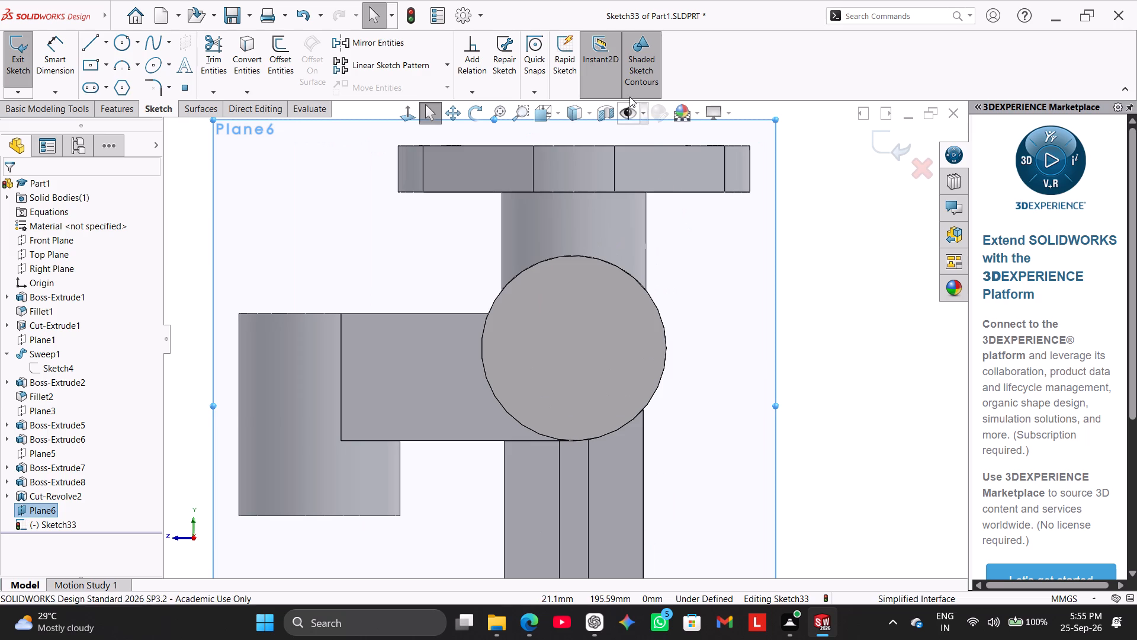
left_click(589, 111)
left_click(582, 209)
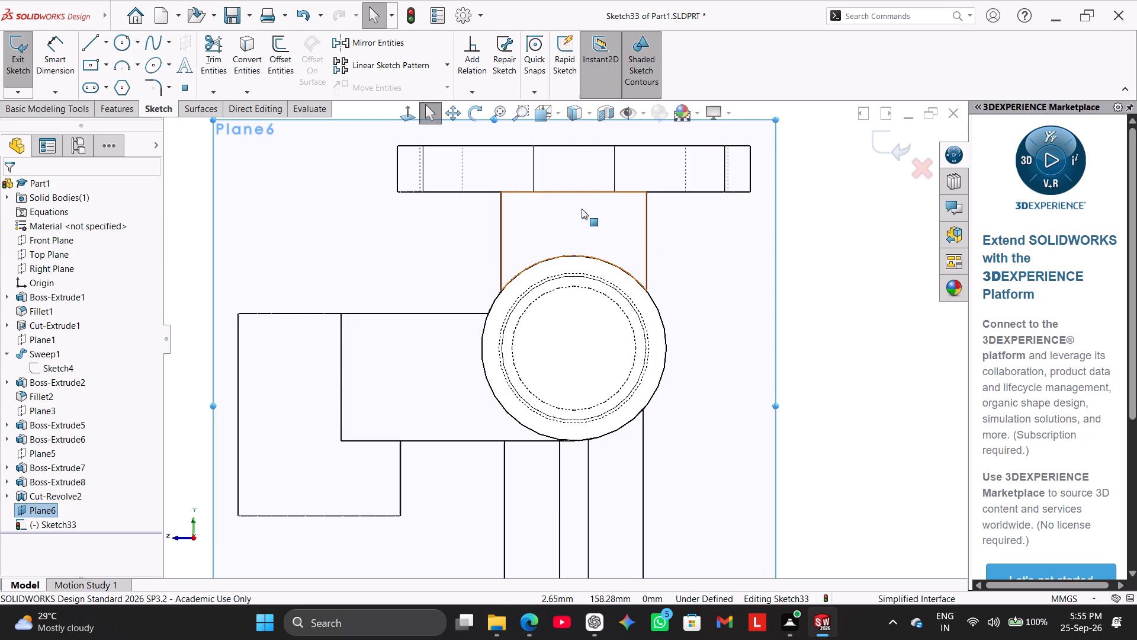
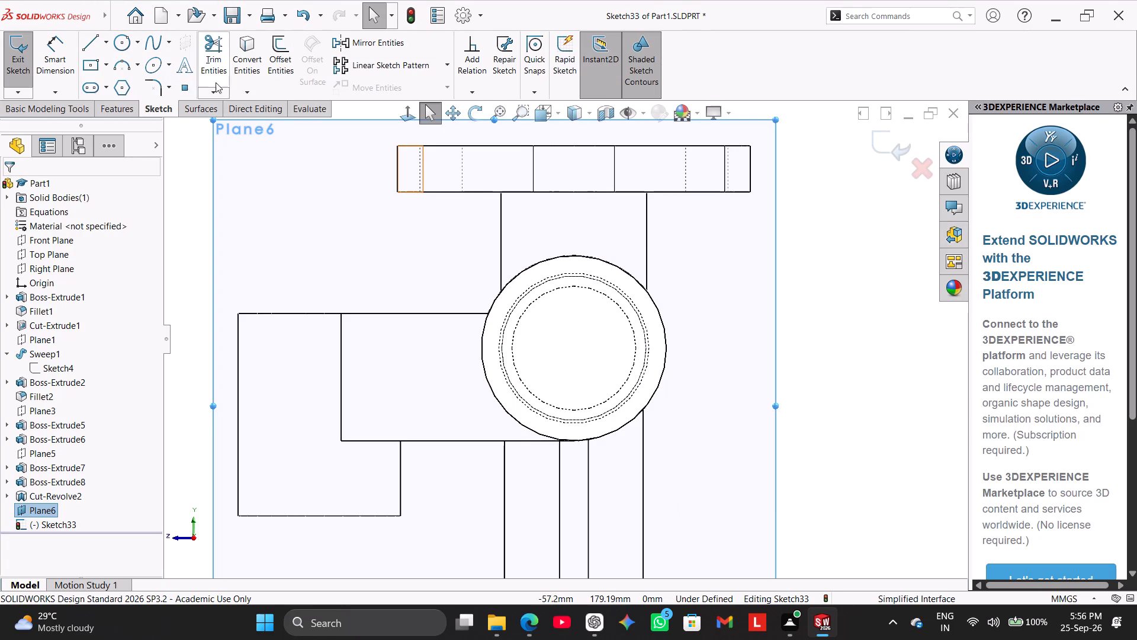
Convert the horizontal cylinder's outer circular edge into a circle in the Plane6 sketch.
left_click_drag(238, 63, 249, 64)
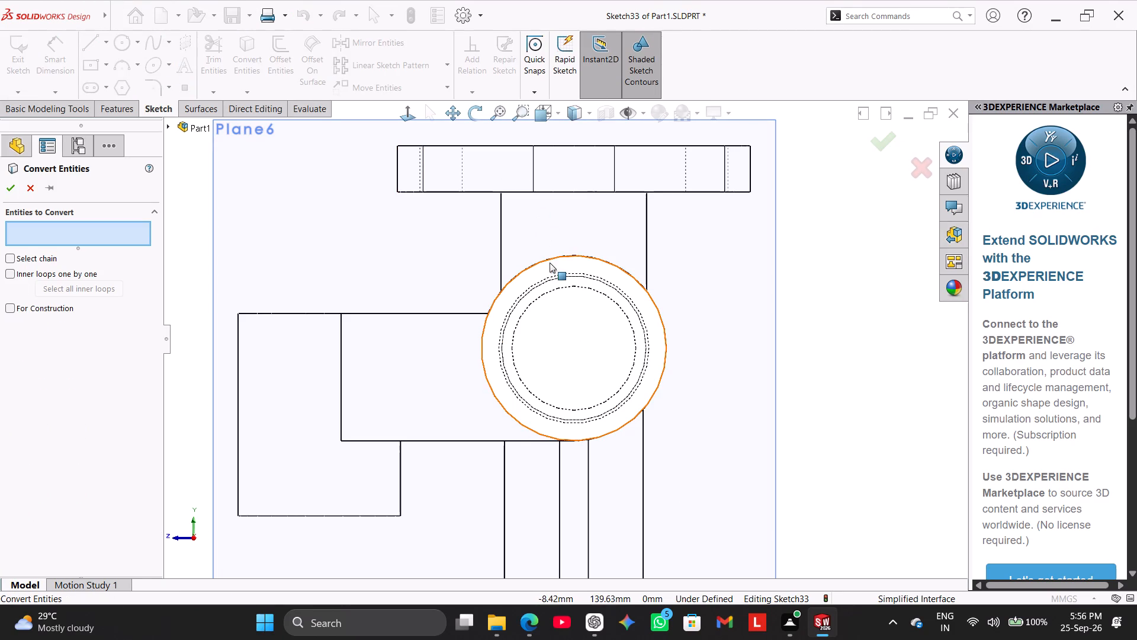
left_click(546, 263)
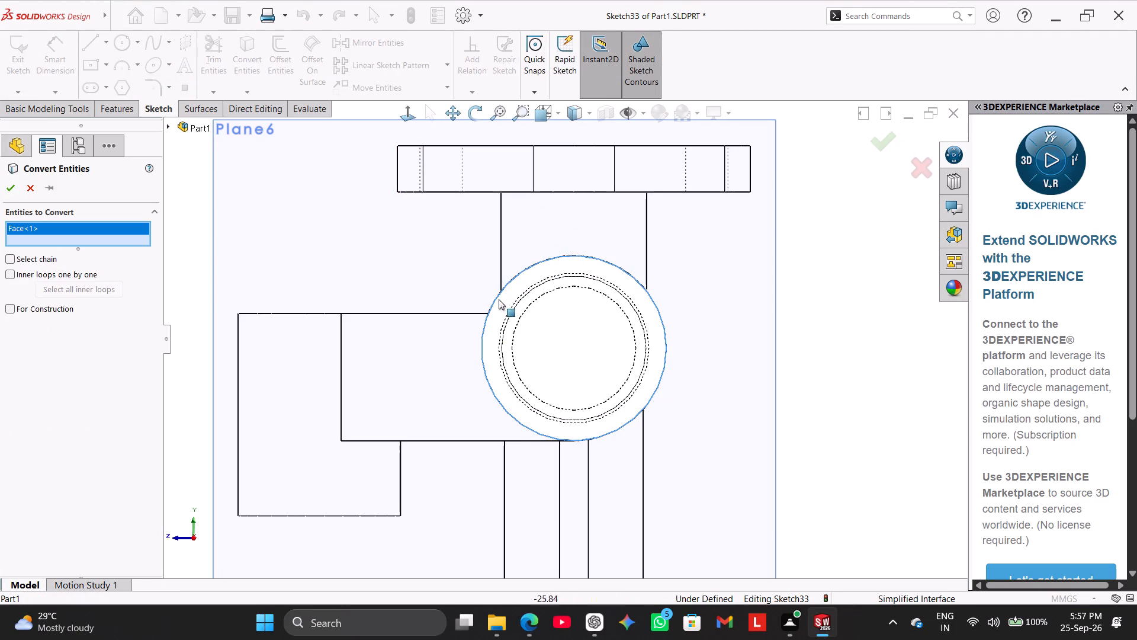
left_click(494, 301)
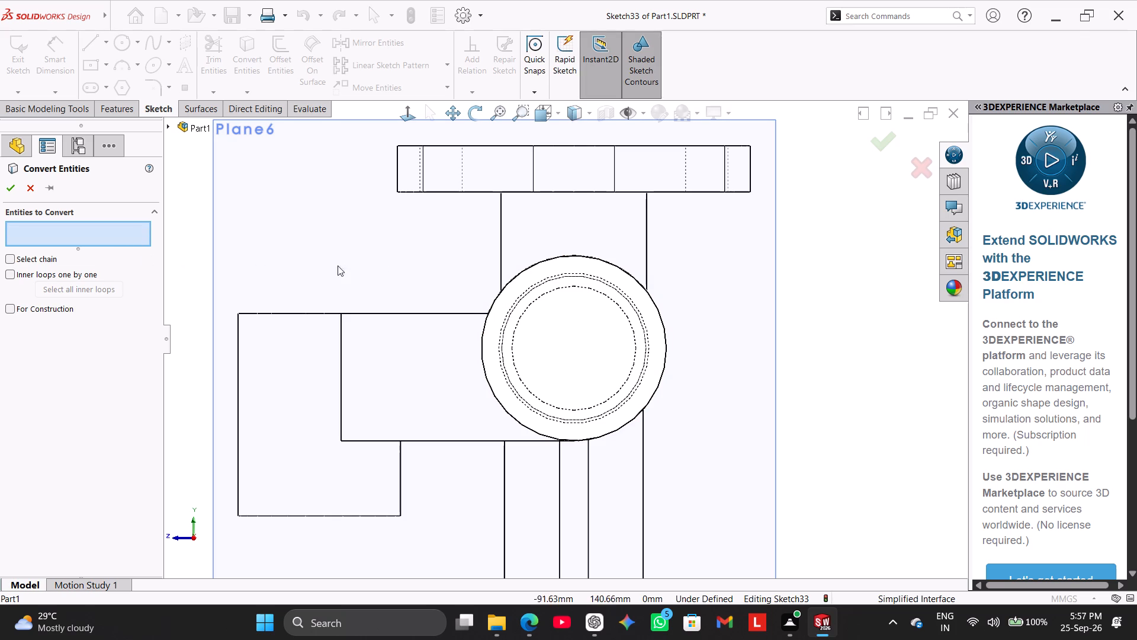
left_click(487, 319)
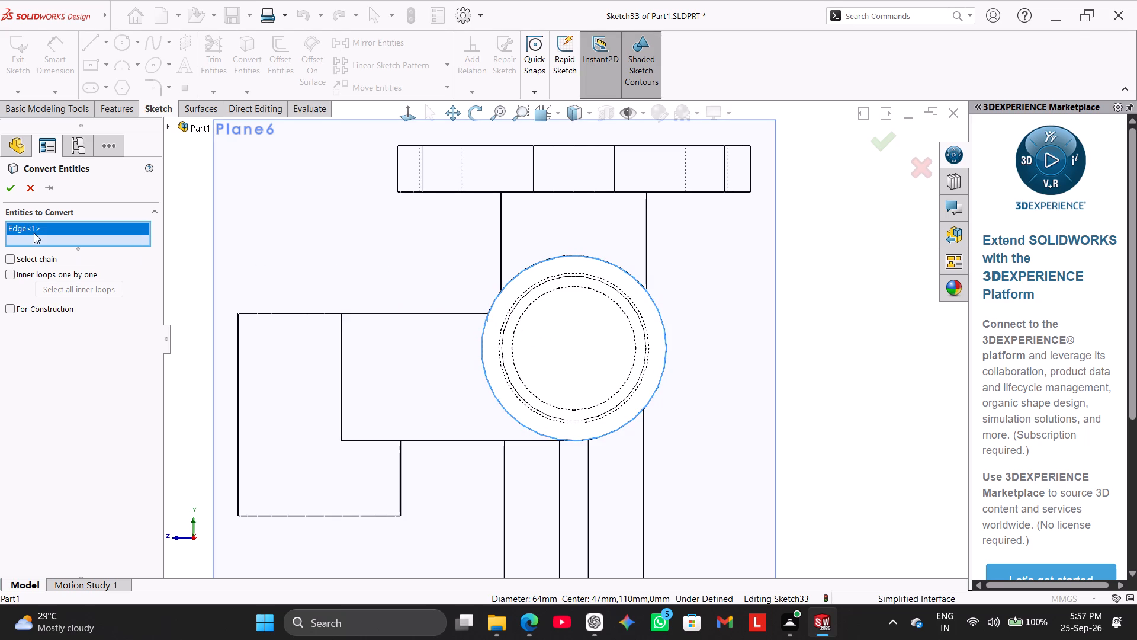
left_click(11, 185)
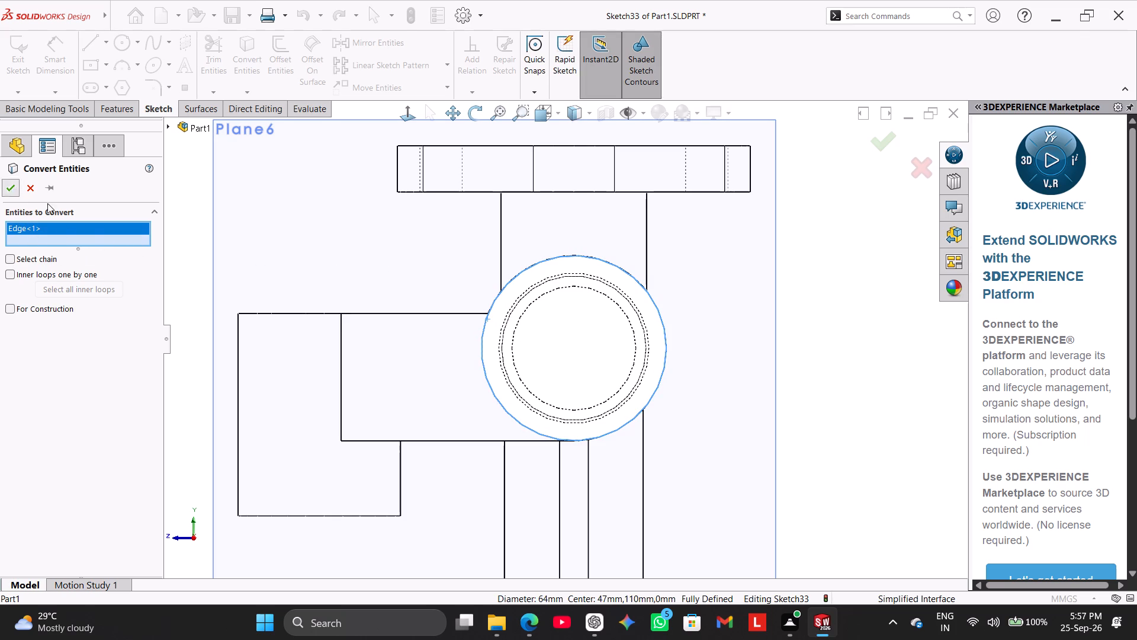
Change the model's display style to Shaded With Edges.
left_click(590, 113)
left_click(587, 116)
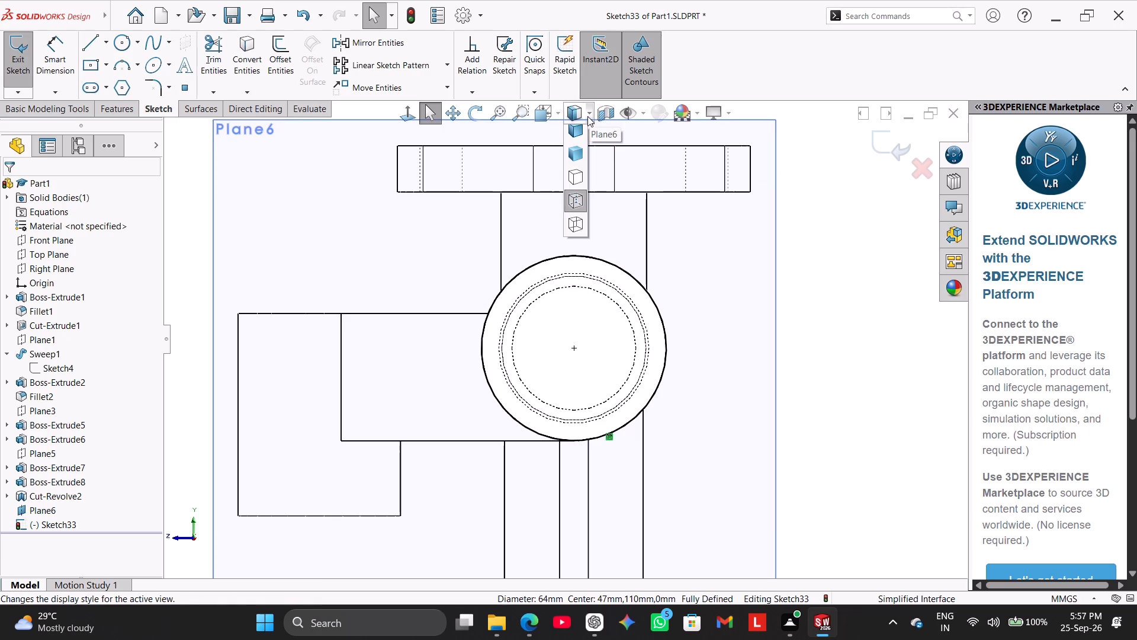
left_click(585, 130)
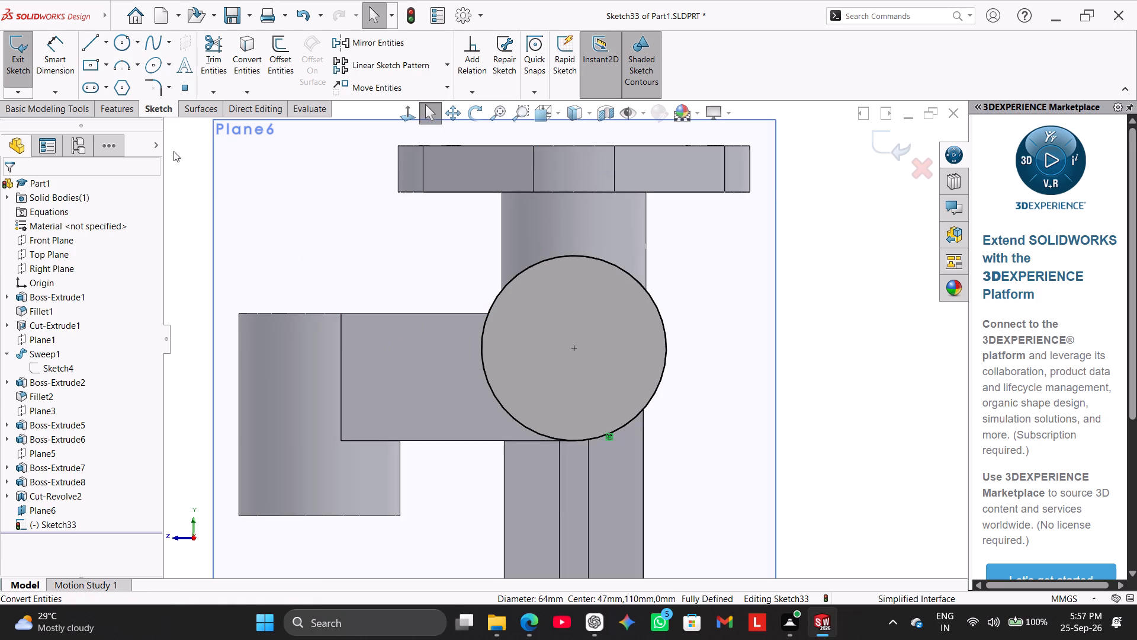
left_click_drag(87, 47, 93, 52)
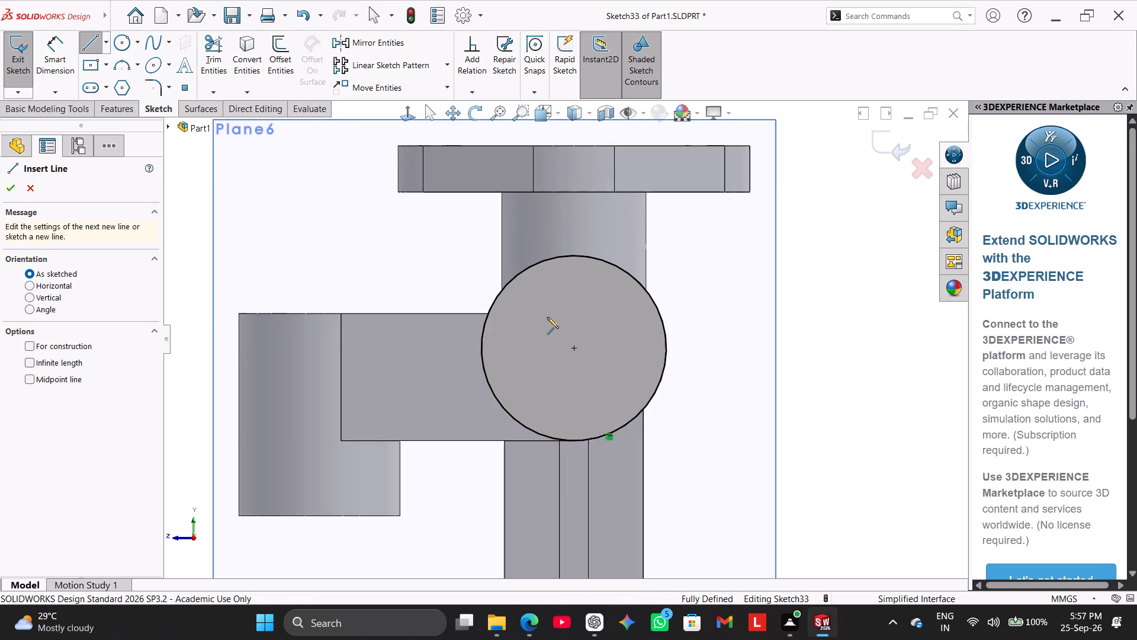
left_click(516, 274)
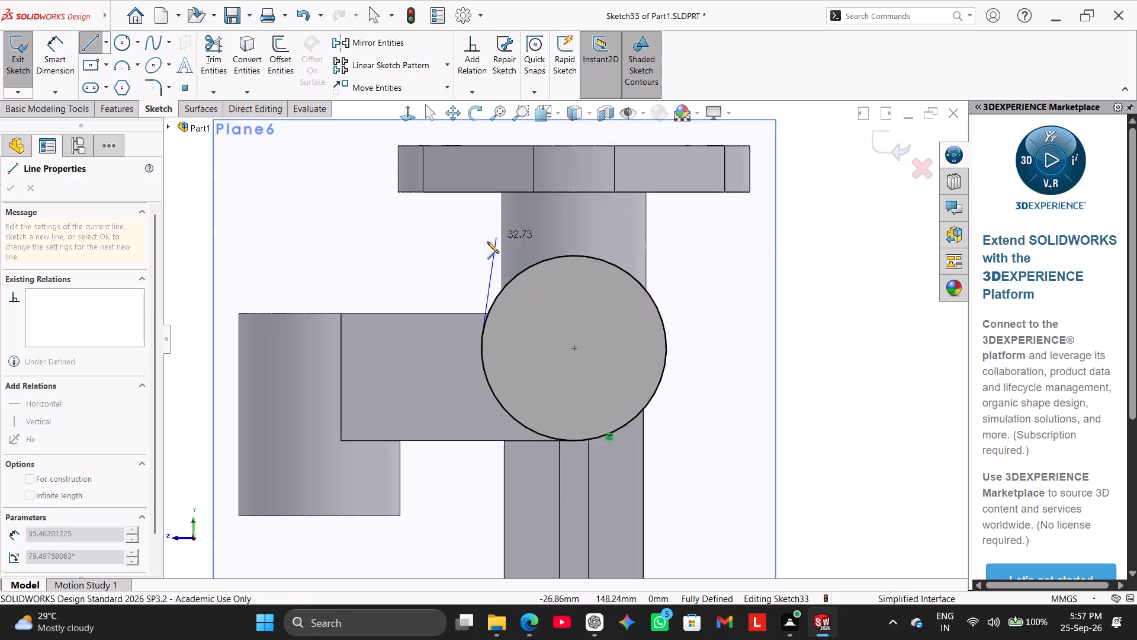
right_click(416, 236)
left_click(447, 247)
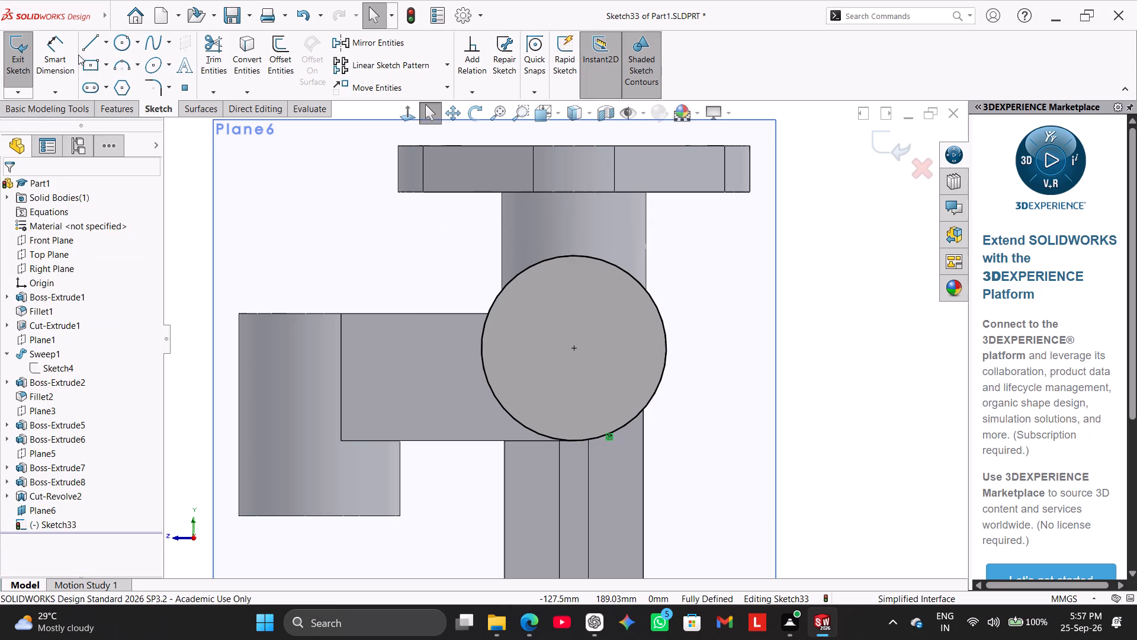
Draw an open-bottomed rectangular profile about 39 mm wide above the circle from three lines, ending both vertical sides on the circle.
left_click(94, 41)
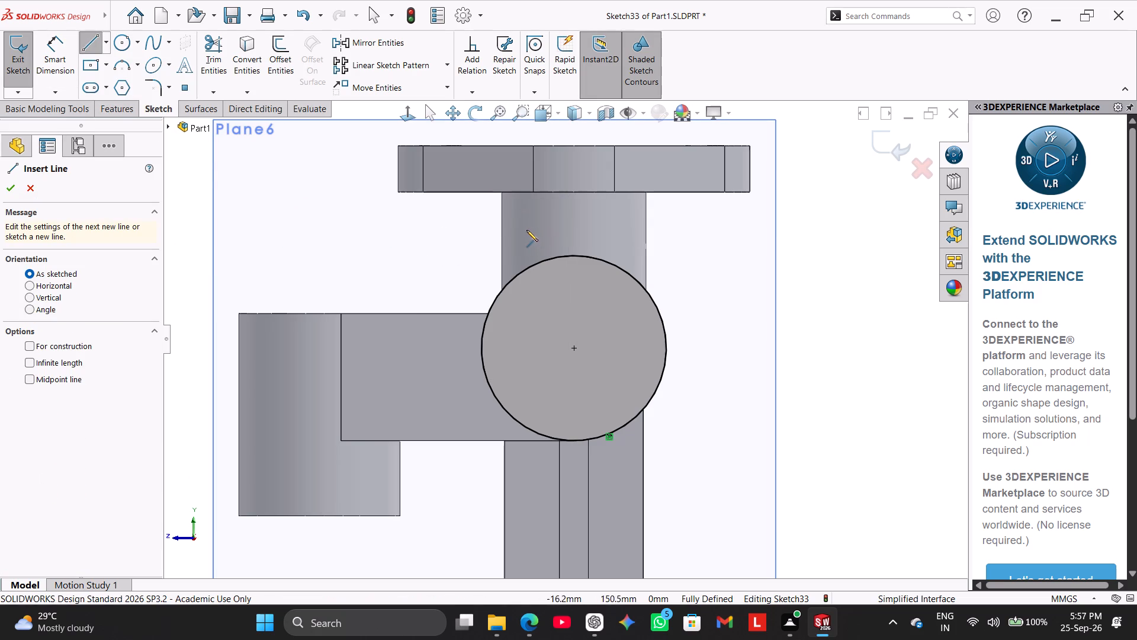
left_click(521, 228)
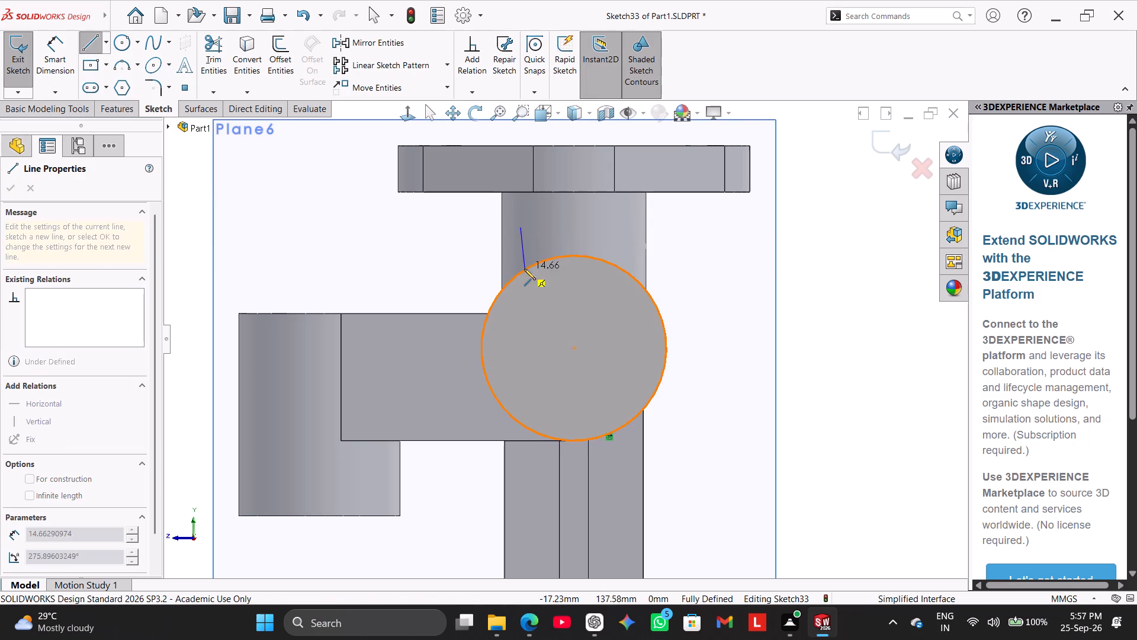
left_click(522, 271)
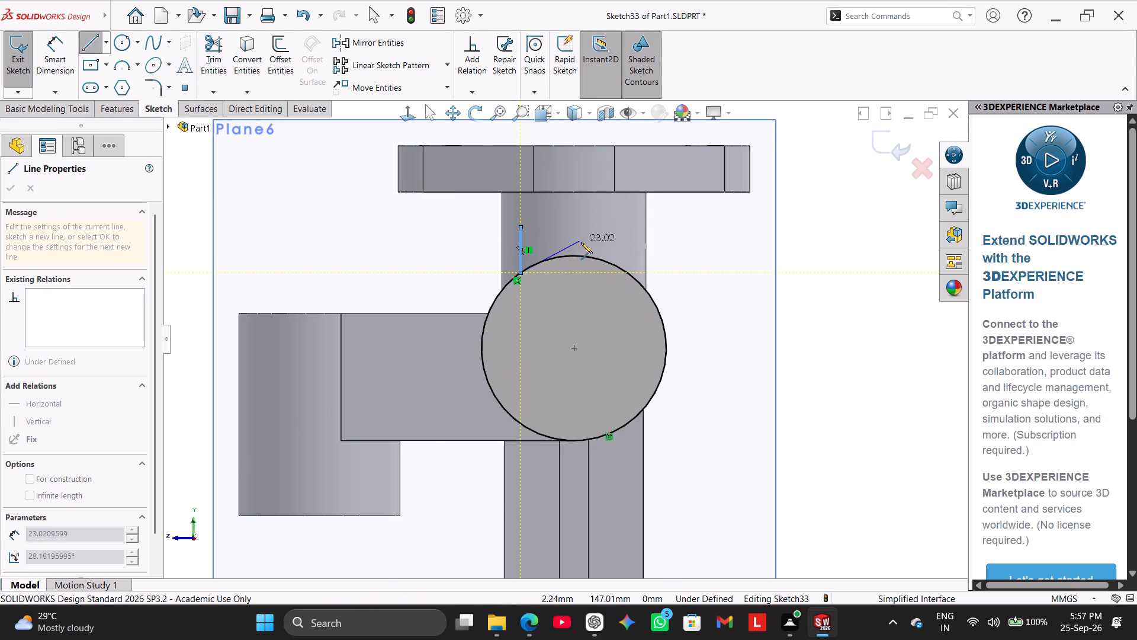
right_click(384, 233)
left_click_drag(413, 240, 411, 235)
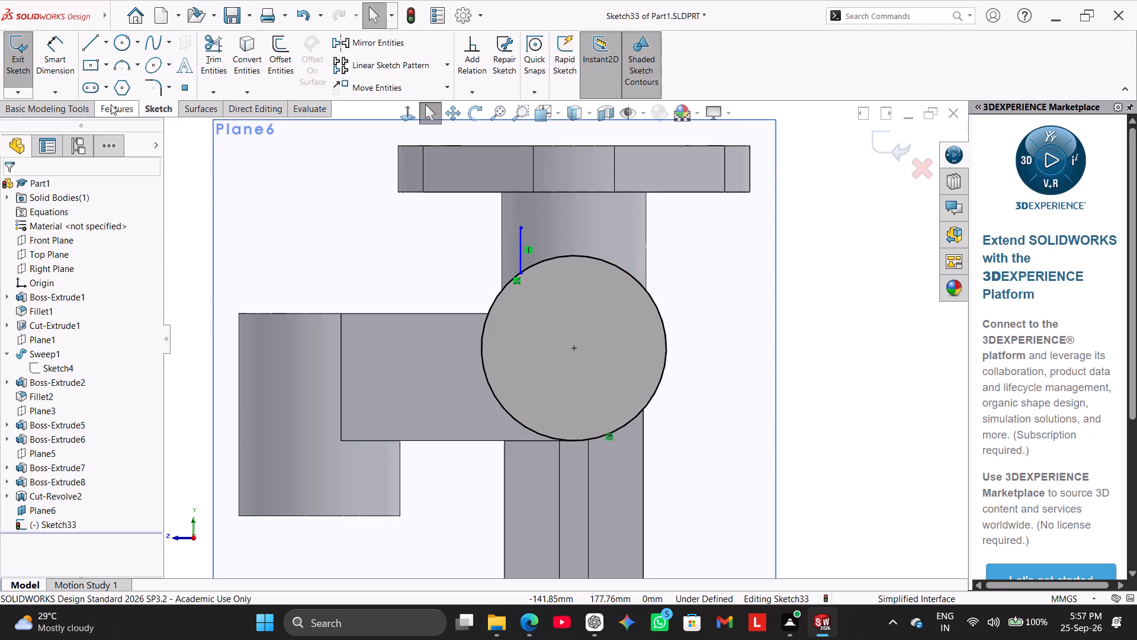
left_click(91, 40)
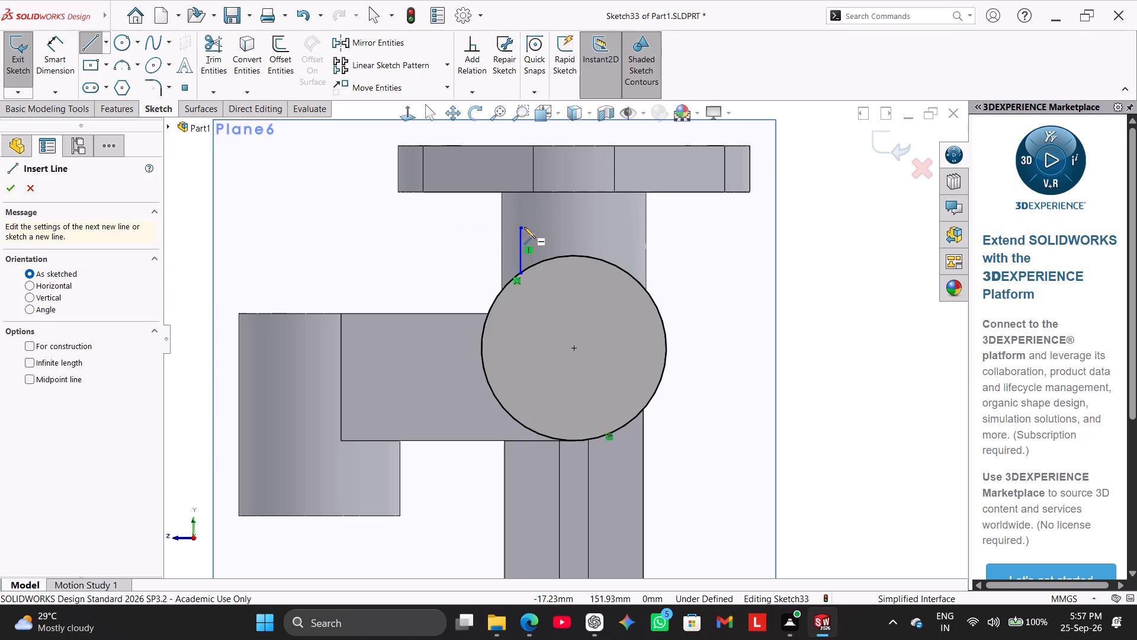
left_click(522, 227)
left_click(632, 225)
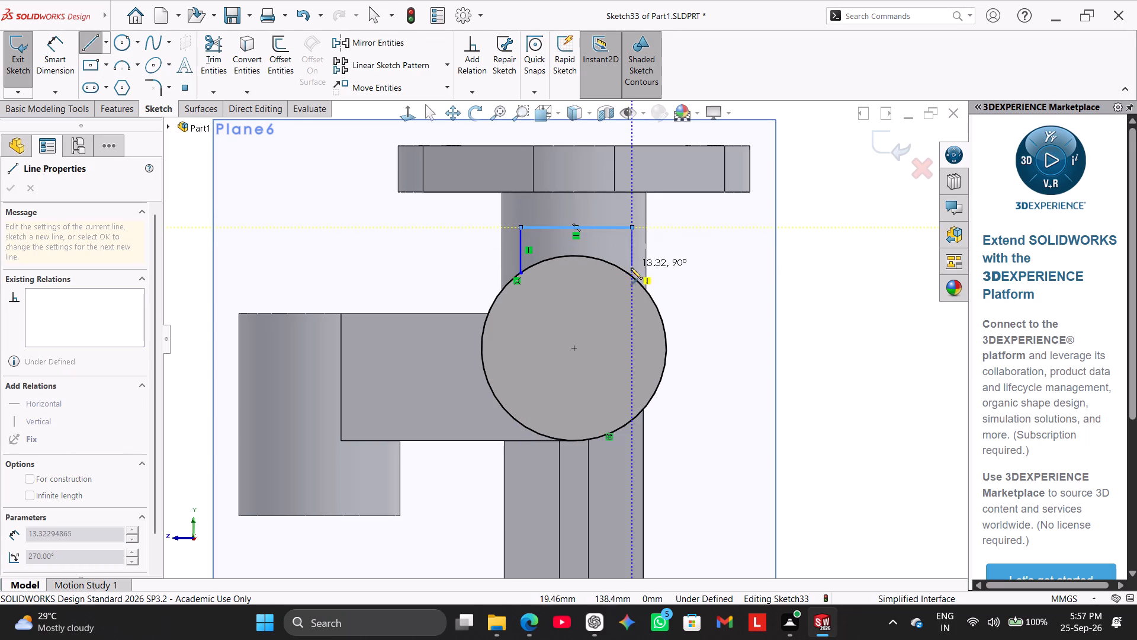
left_click(632, 274)
right_click(796, 199)
left_click(813, 207)
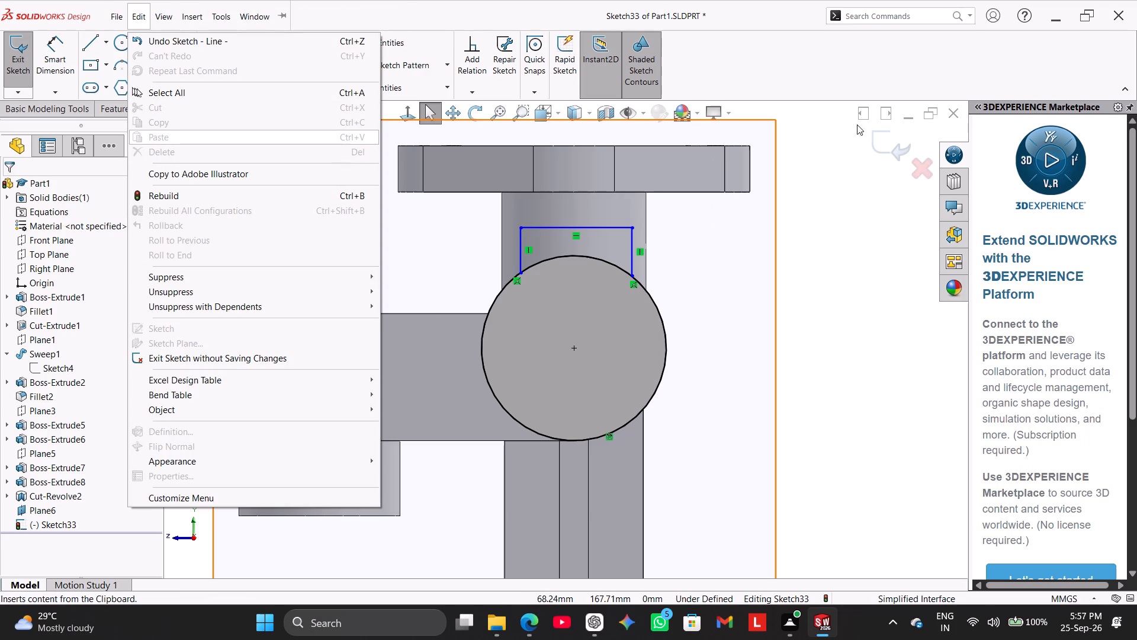
left_click_drag(884, 201, 876, 198)
Draw a vertical construction centerline through the circle's centre, running from the profile's top line to the circle's lowest point.
left_click(55, 56)
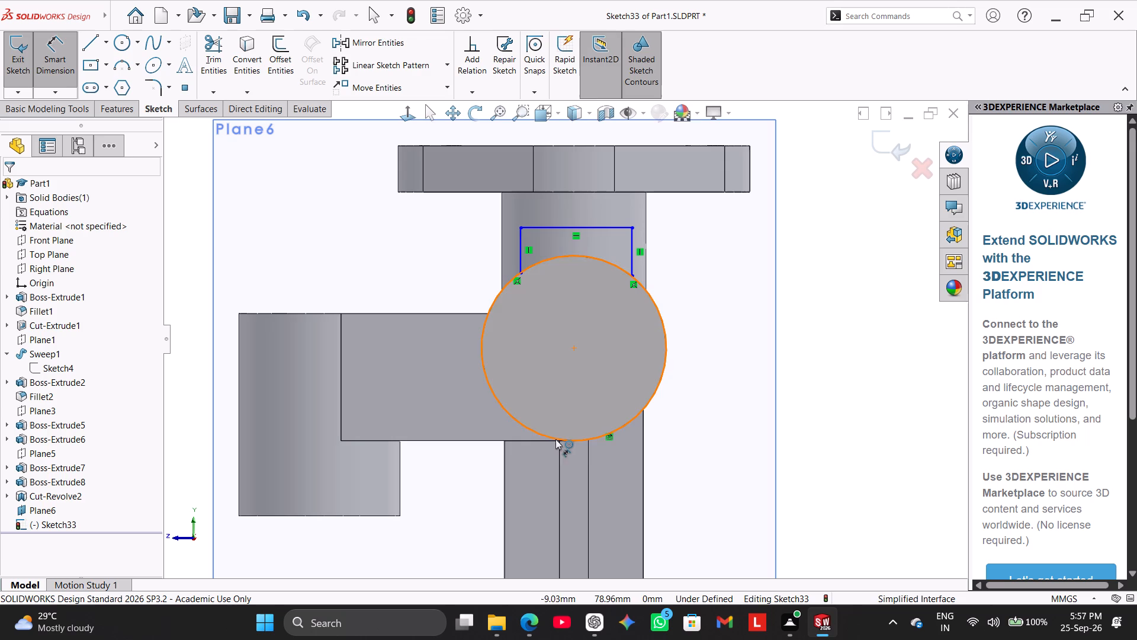
left_click(108, 42)
left_click(114, 72)
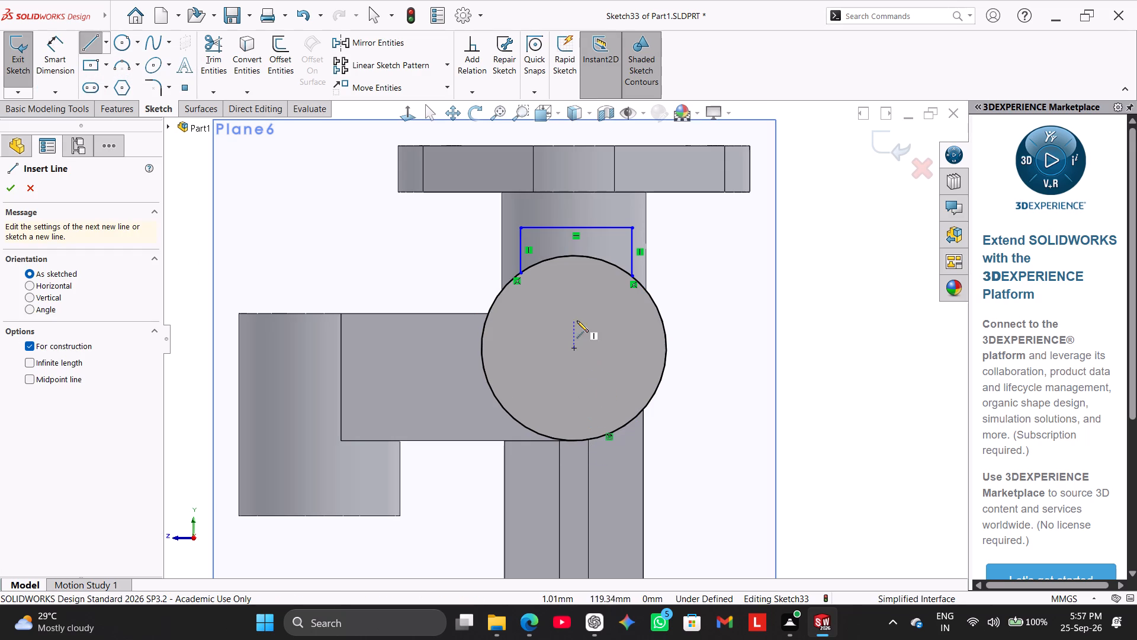
left_click(575, 456)
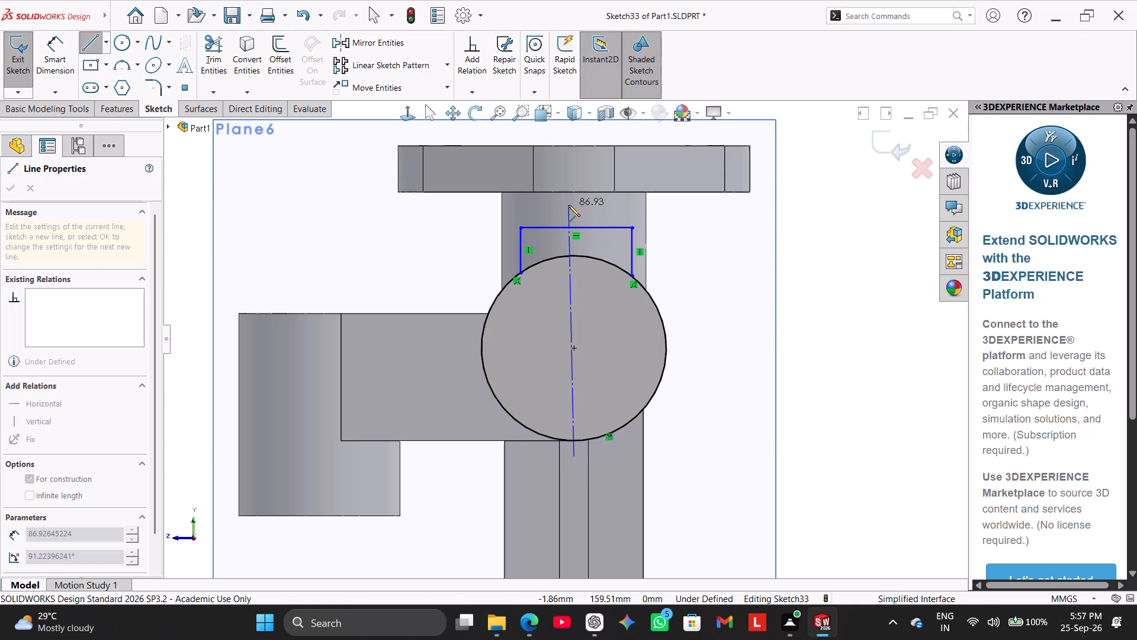
left_click(571, 205)
right_click(582, 206)
left_click(598, 212)
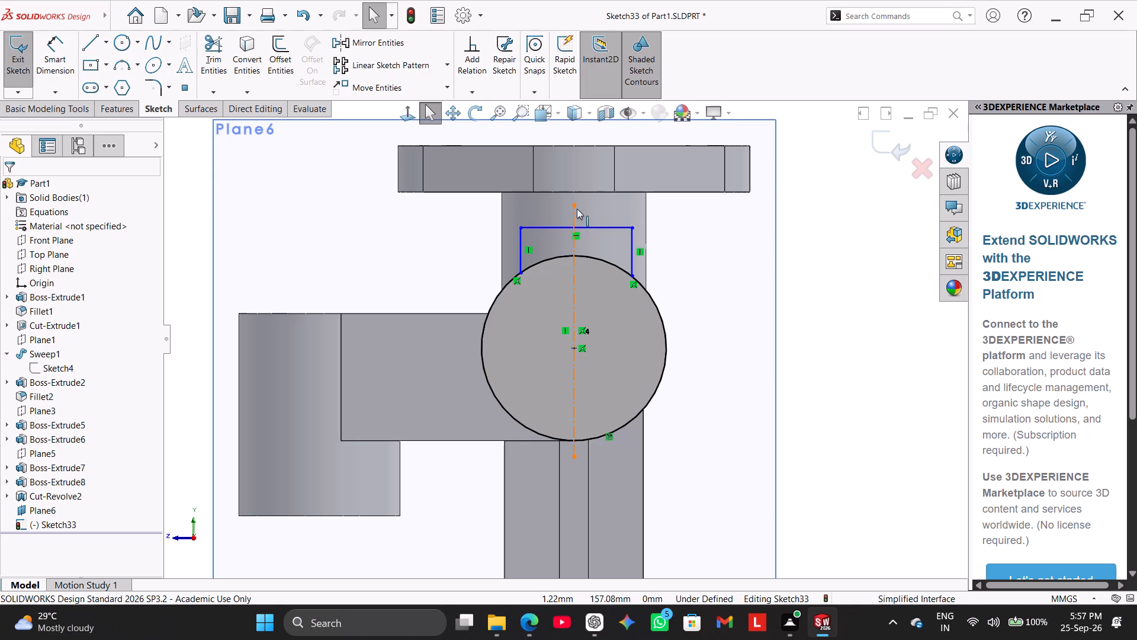
left_click_drag(573, 203, 574, 226)
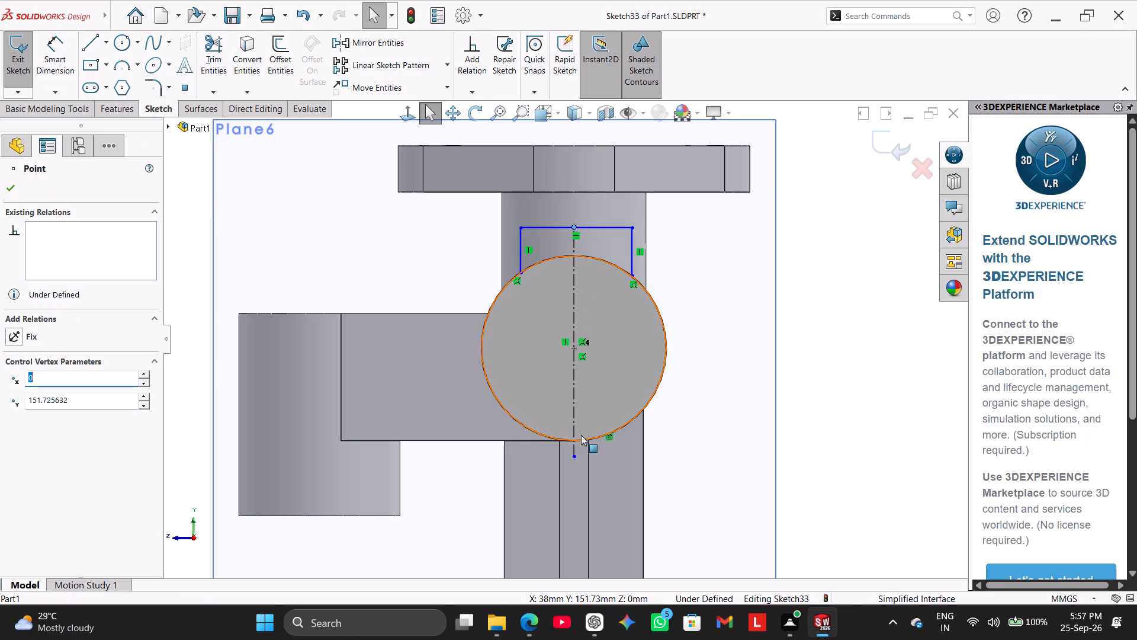
left_click_drag(576, 455, 576, 435)
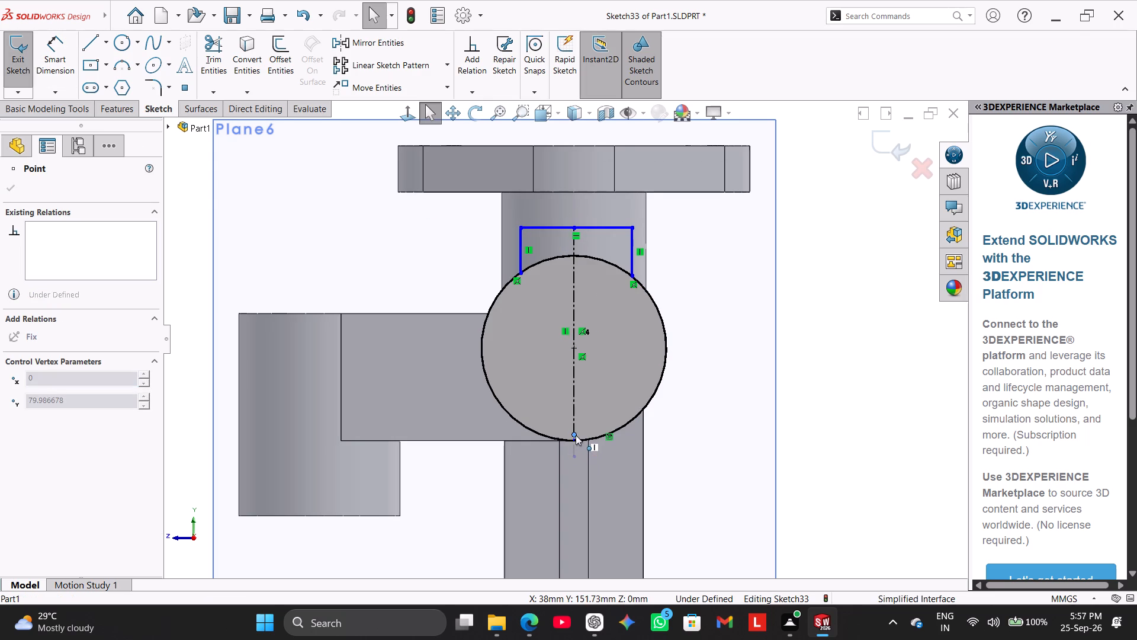
left_click_drag(576, 435, 576, 441)
Dimension the height from the circle's lowest point to the profile's top line as 70 mm.
left_click(50, 52)
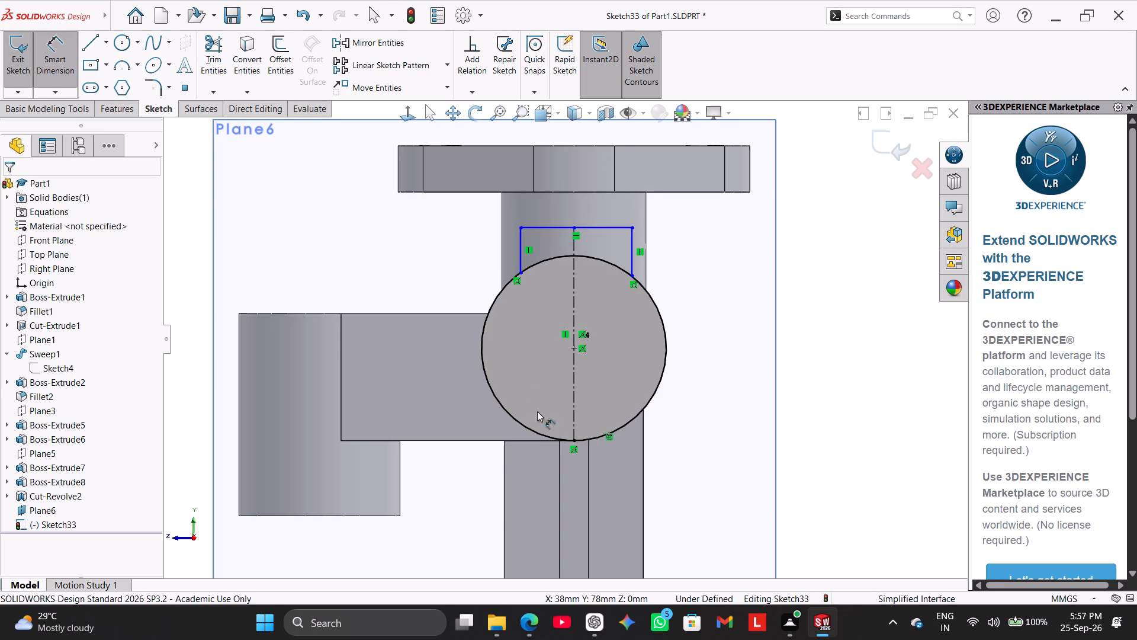
left_click(574, 441)
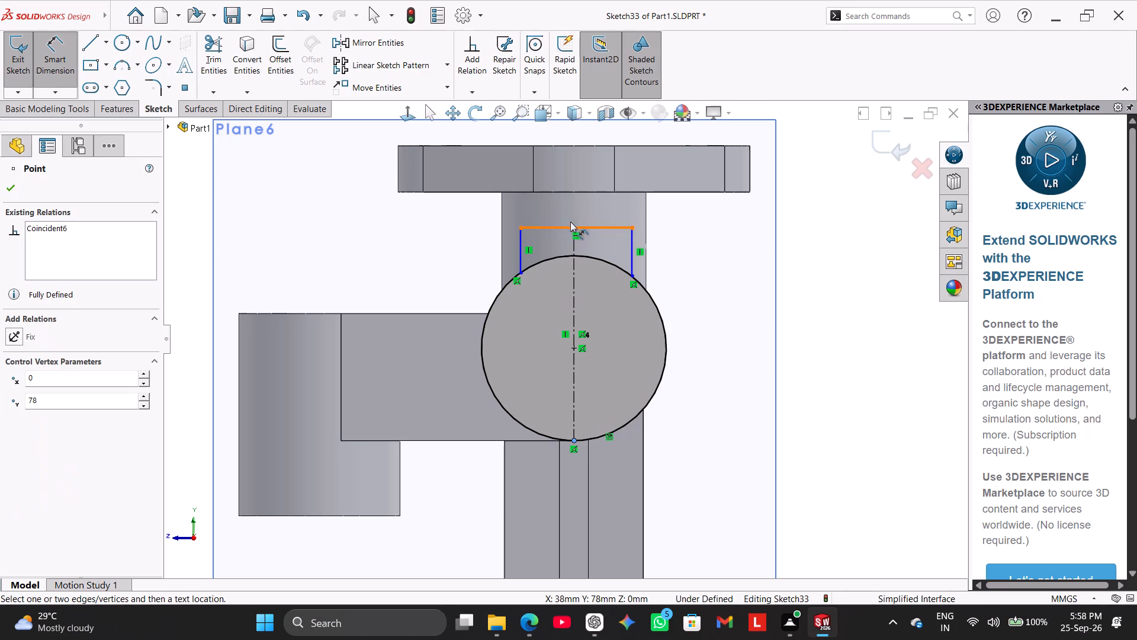
left_click(582, 226)
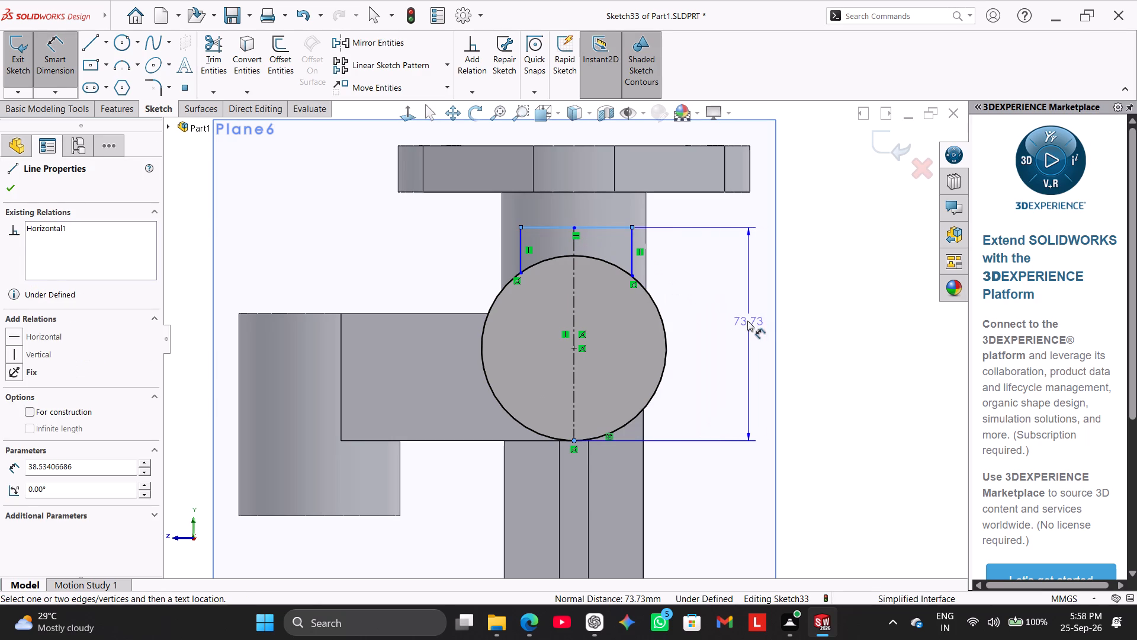
left_click(747, 321)
type("70")
key("Return")
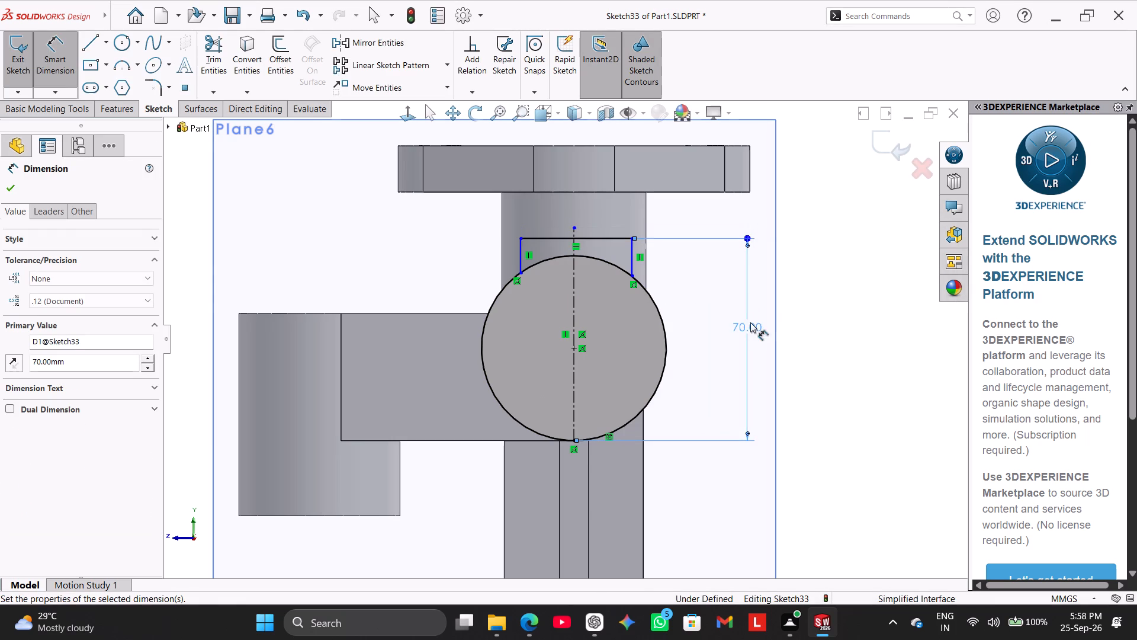
right_click_drag(810, 270, 817, 271)
left_click(866, 306)
Dimension the distance between the profile's two vertical side lines as 40 mm.
scroll(691, 307, "down", 1)
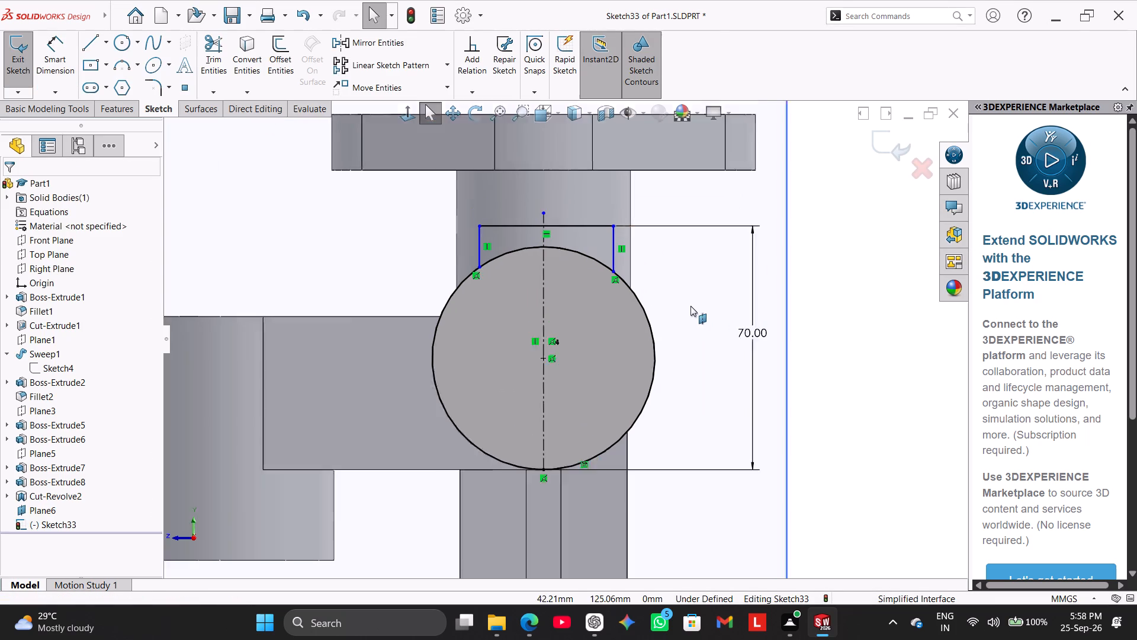
scroll(690, 306, "down", 1)
left_click(63, 70)
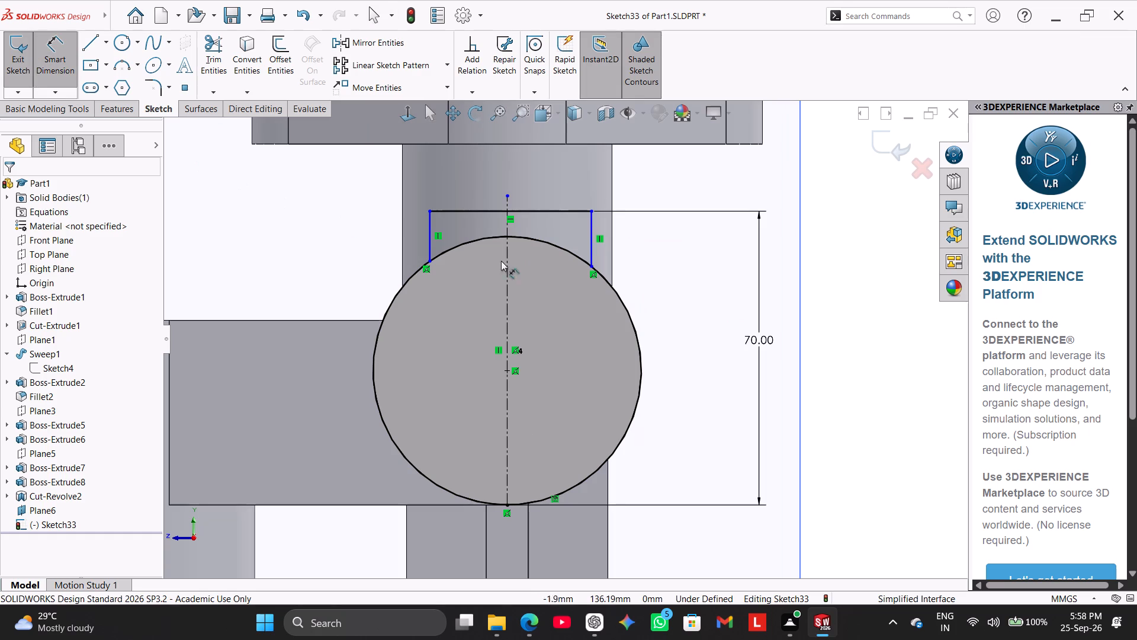
left_click(590, 219)
left_click(428, 219)
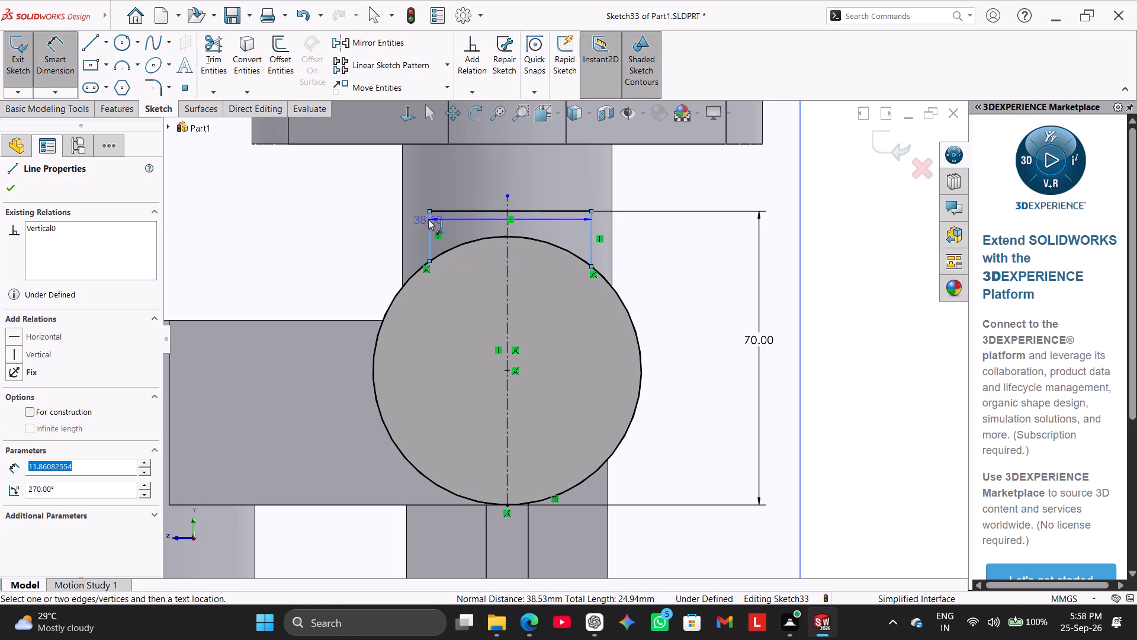
left_click(516, 164)
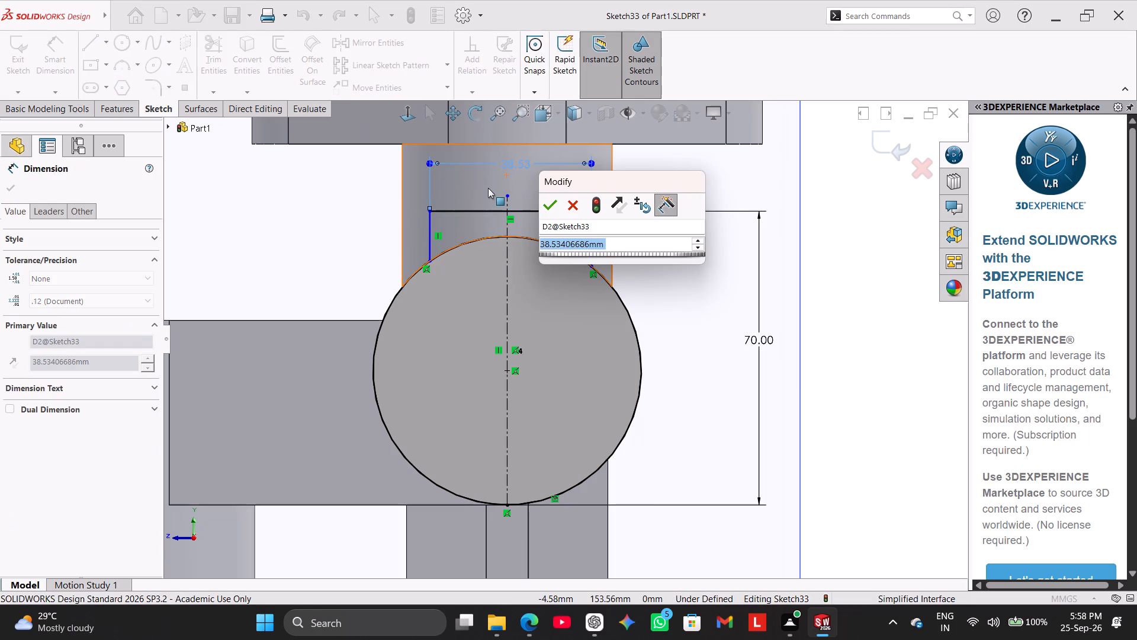
type("40")
key("Return")
right_click_drag(317, 193, 311, 199)
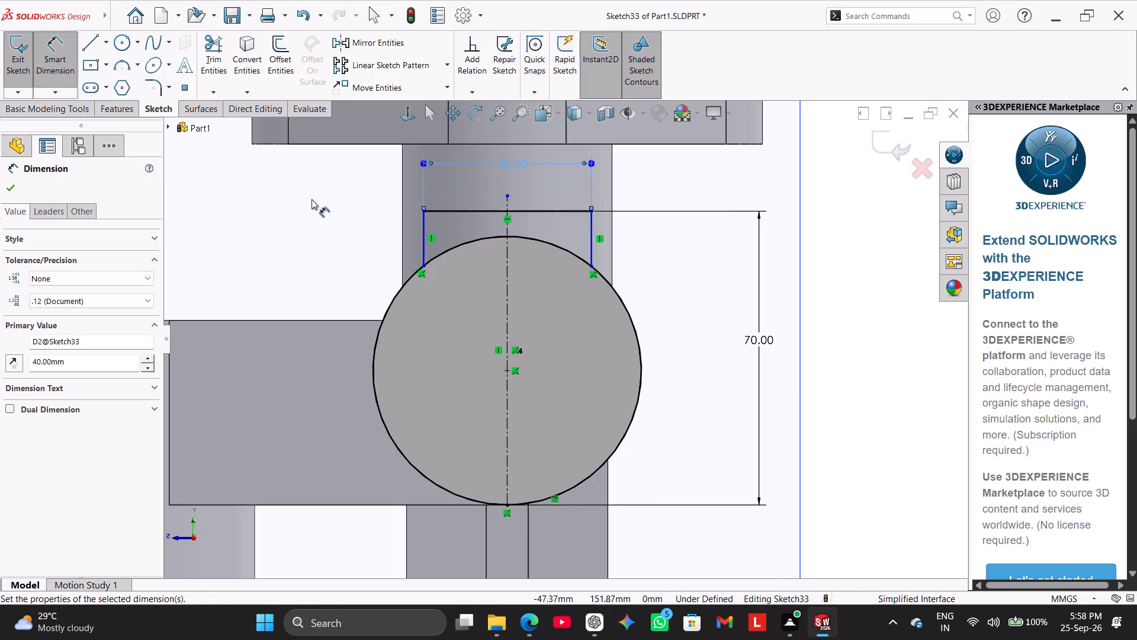
right_click_drag(311, 199, 310, 197)
left_click(344, 232)
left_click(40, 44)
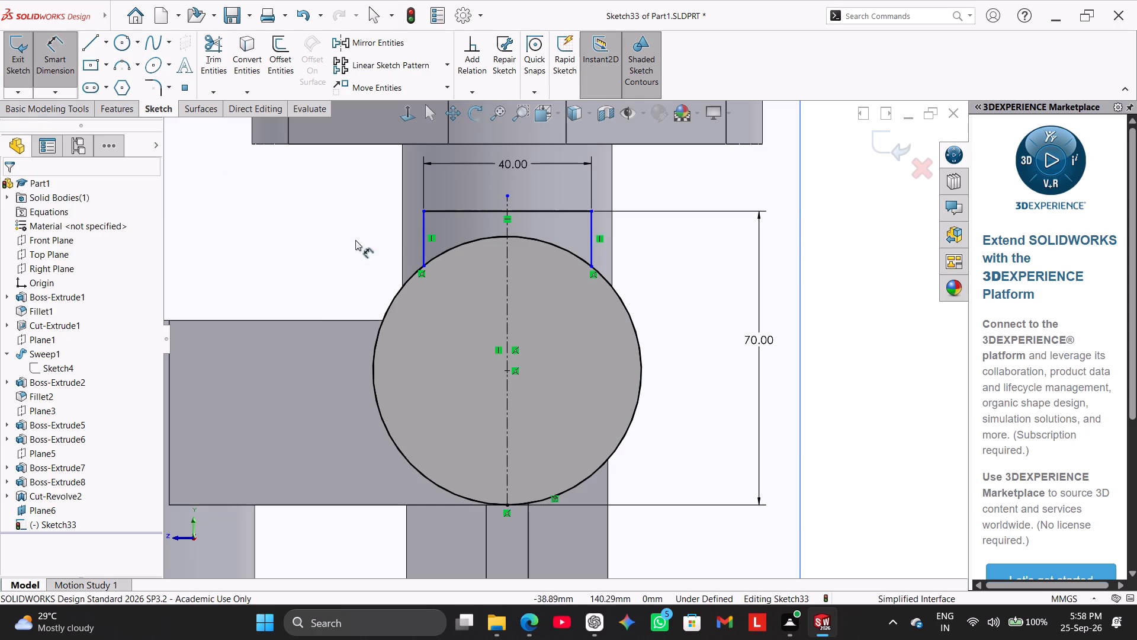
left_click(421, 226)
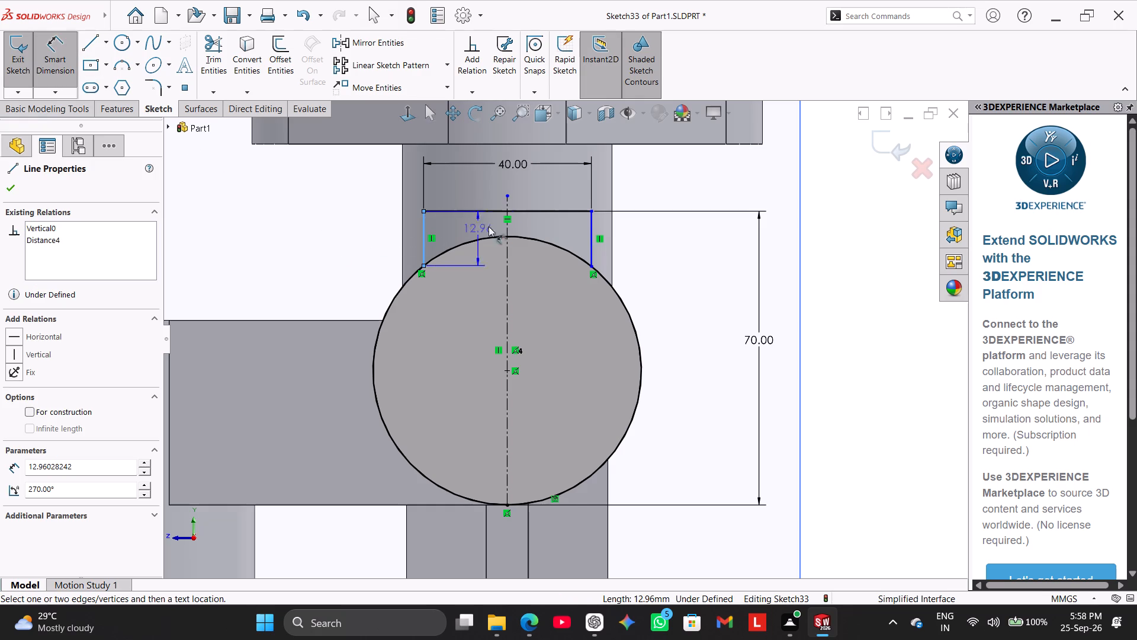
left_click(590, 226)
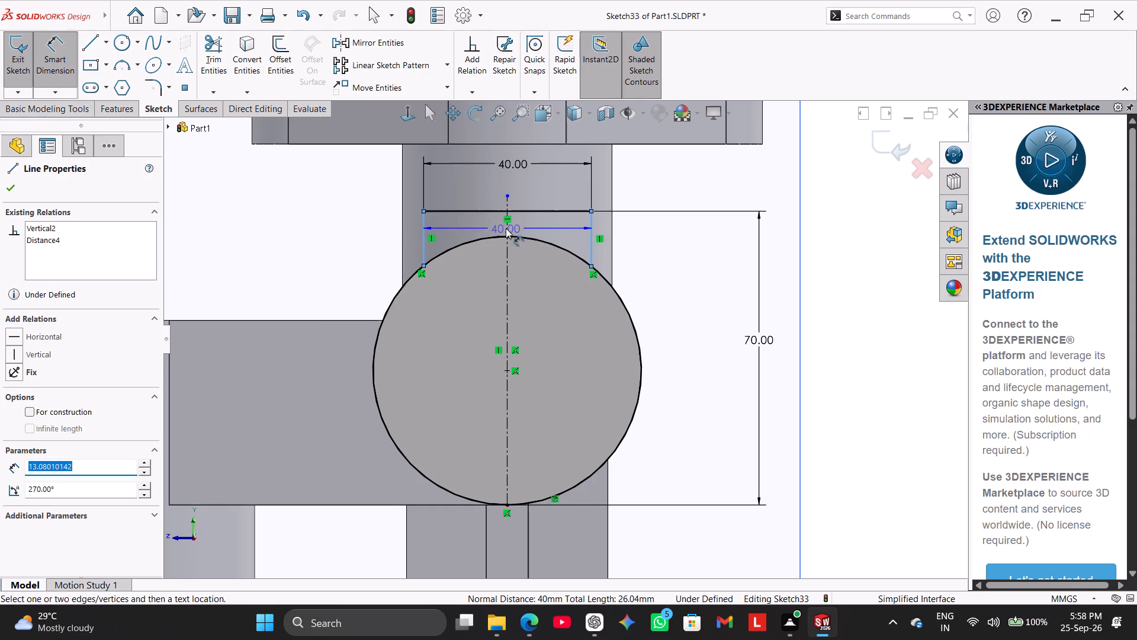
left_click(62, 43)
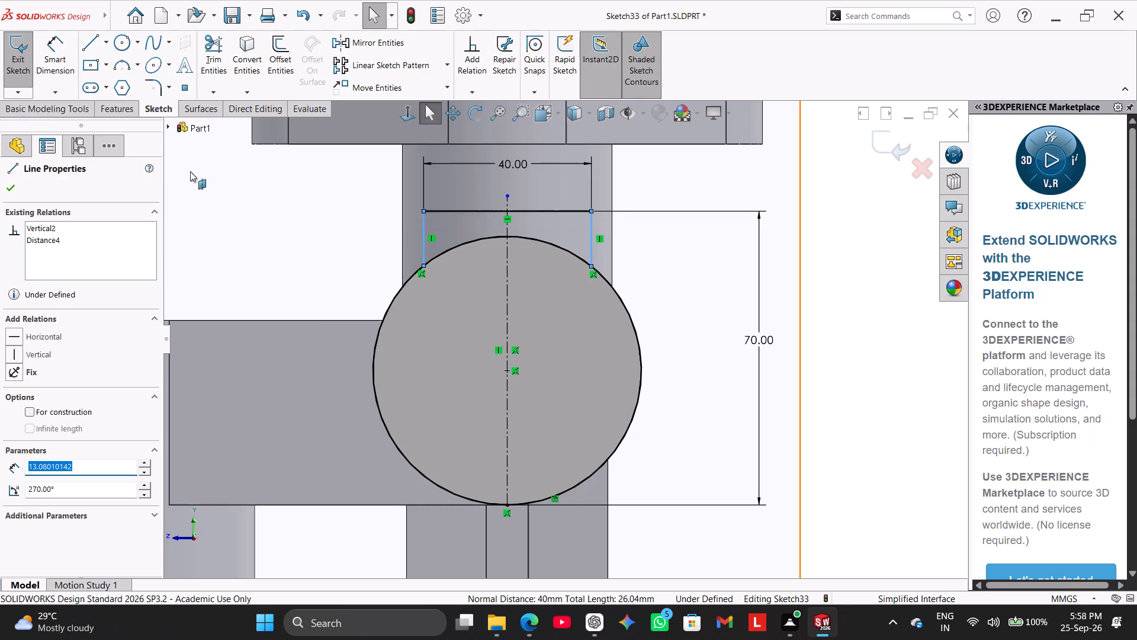
Make the profile's two vertical side lines symmetric about the vertical construction centerline.
left_click(299, 222)
left_click(420, 222, "ctrl")
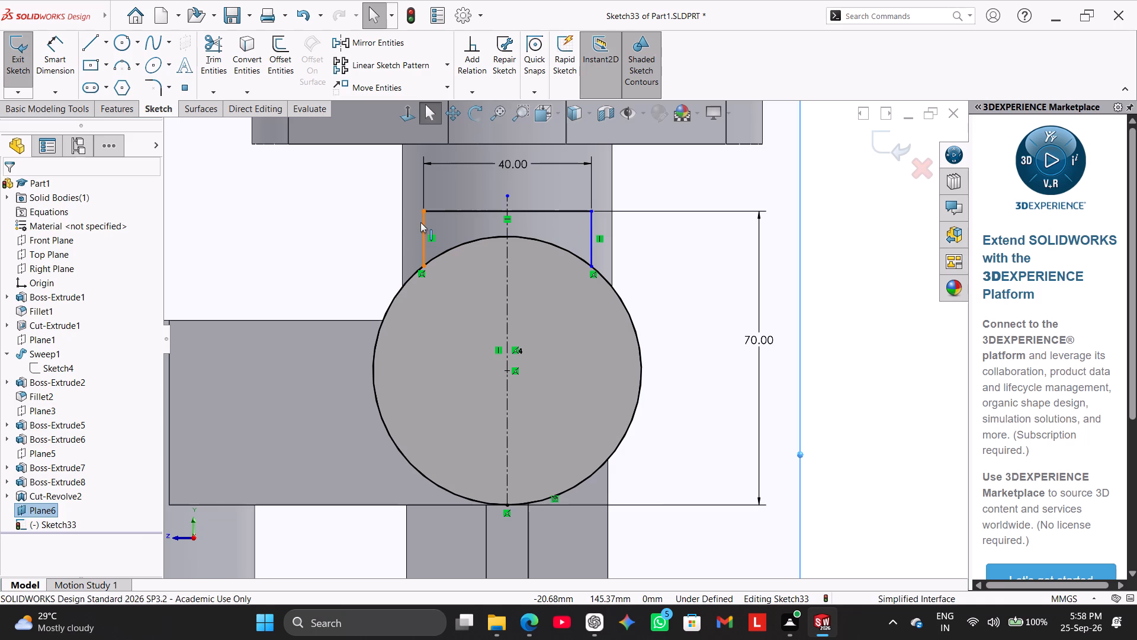
left_click(593, 218, "ctrl")
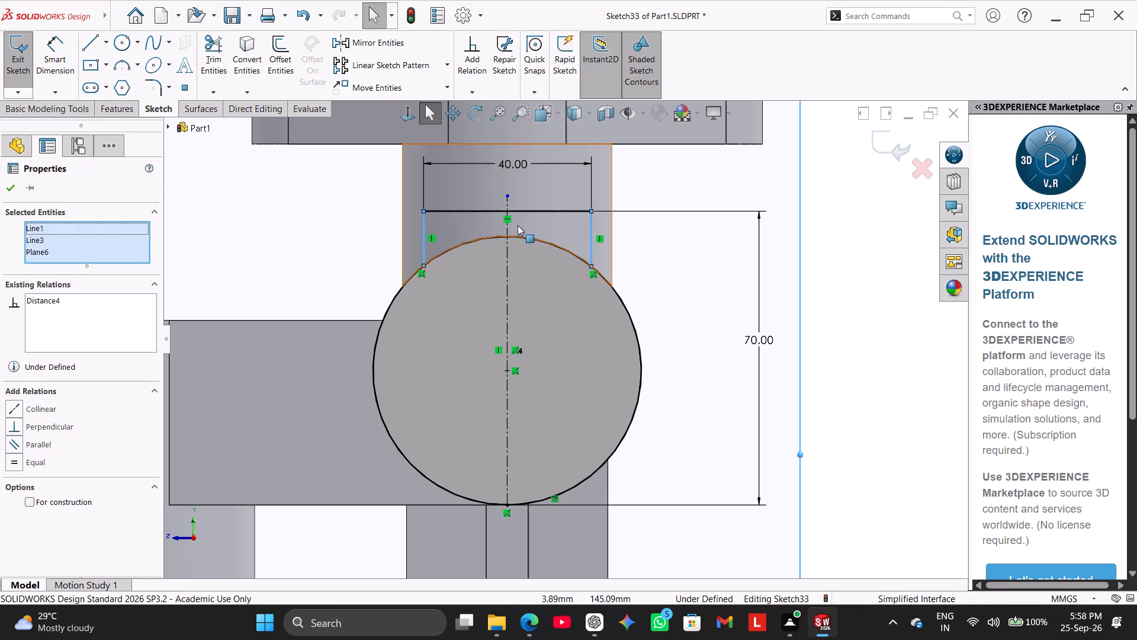
left_click(509, 227, "ctrl")
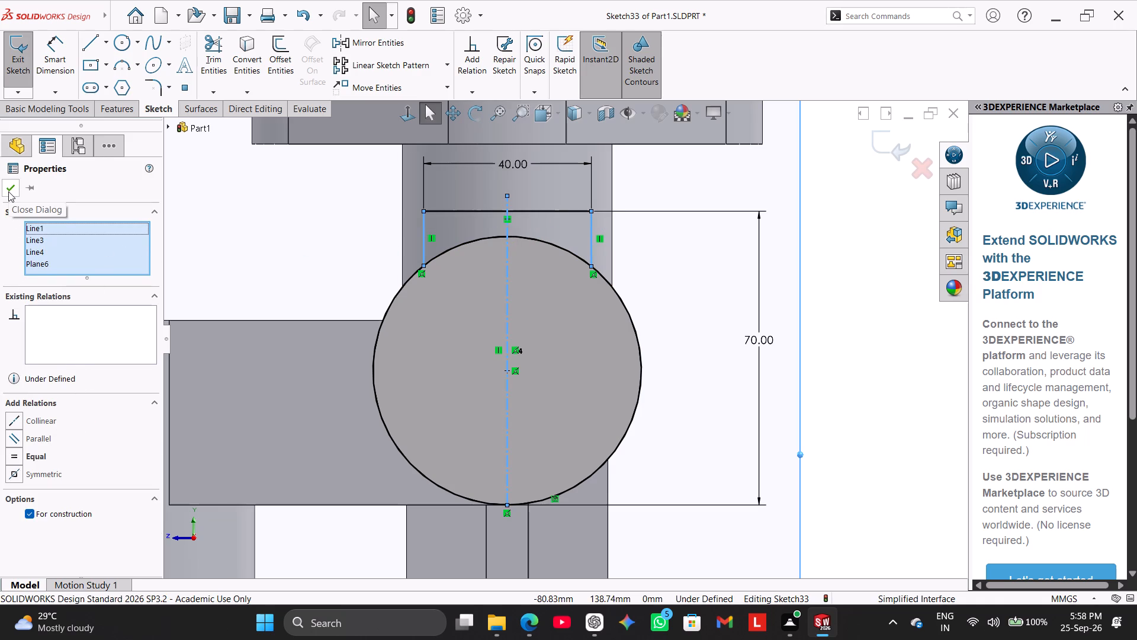
left_click(41, 471)
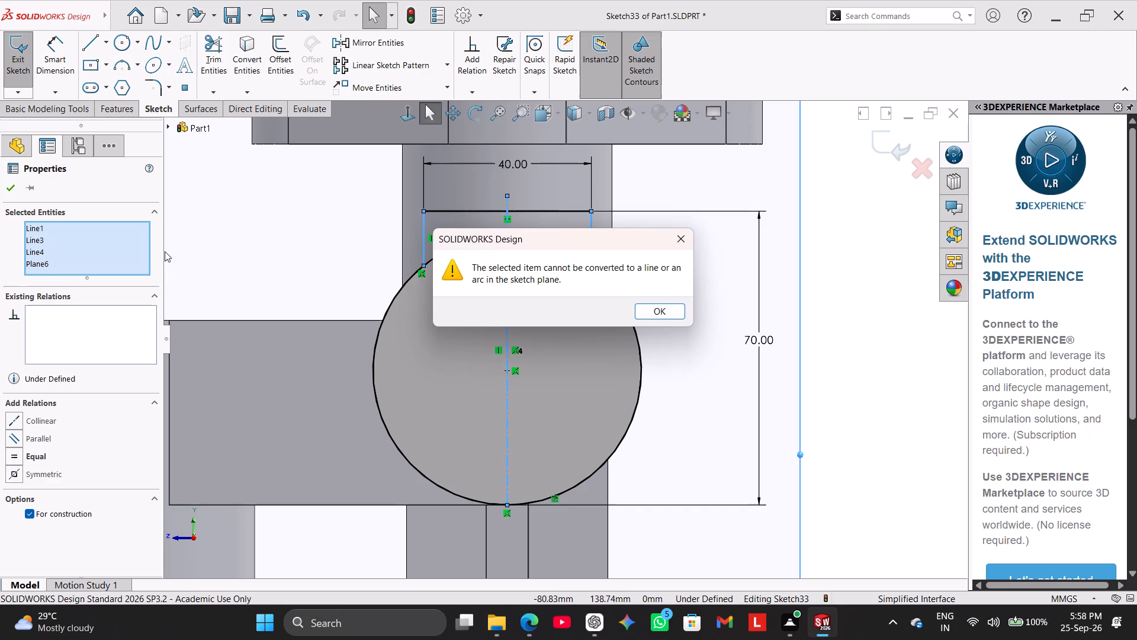
left_click(661, 308)
right_click(221, 220)
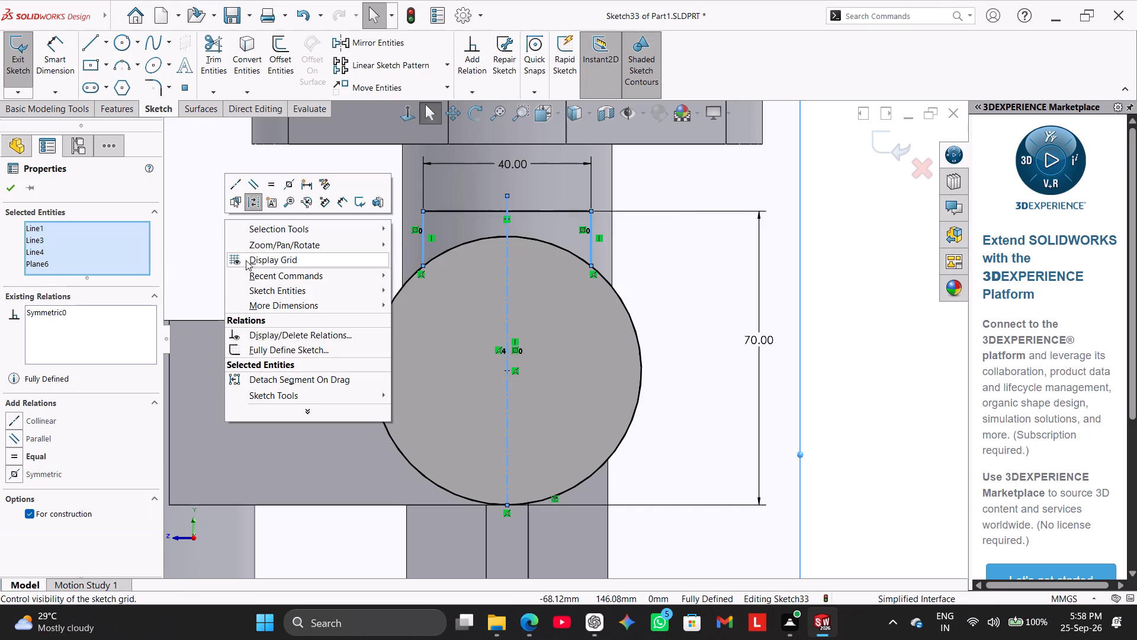
left_click(157, 209)
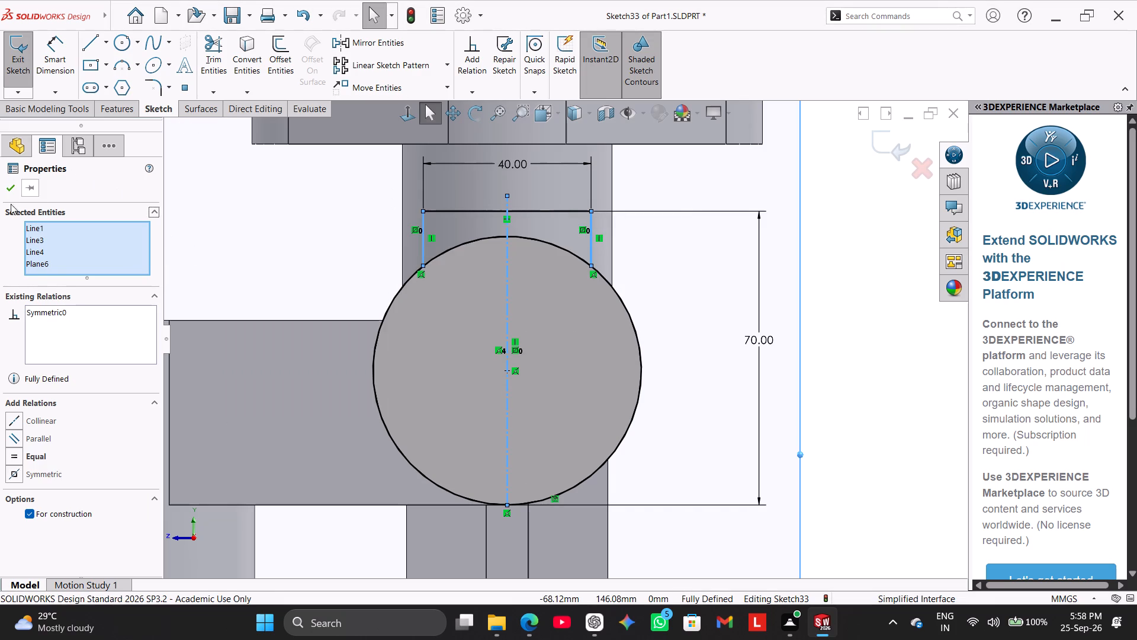
left_click(7, 190)
Shorten the vertical centerline by moving its upper endpoint down onto the profile's top line.
left_click(240, 274)
scroll(284, 308, "up", 1)
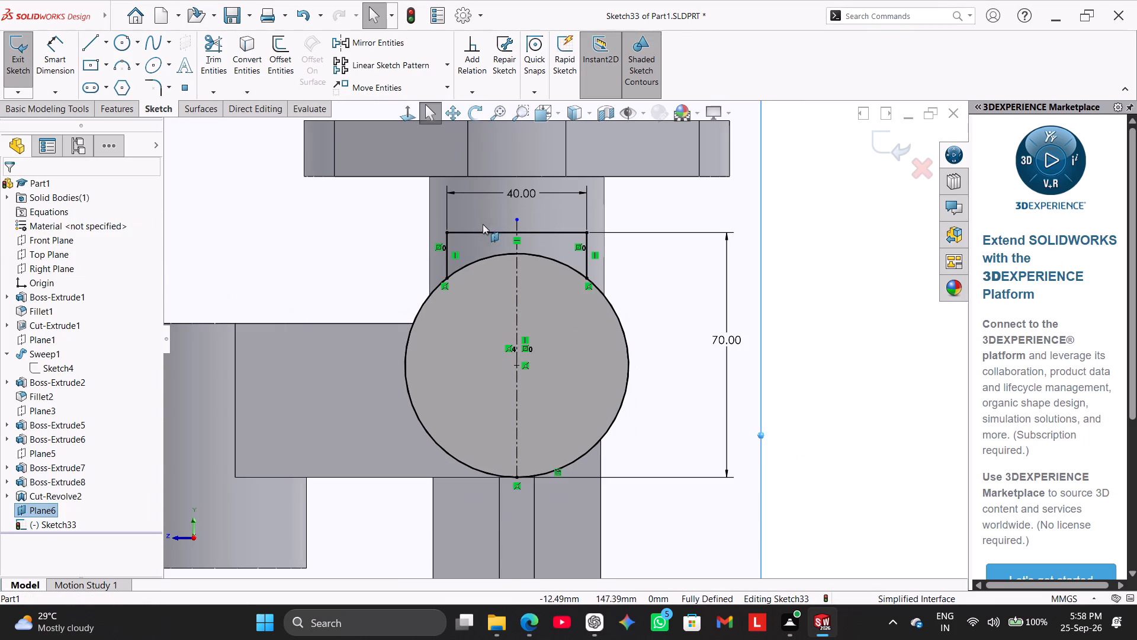
left_click_drag(518, 219, 518, 232)
left_click(314, 253)
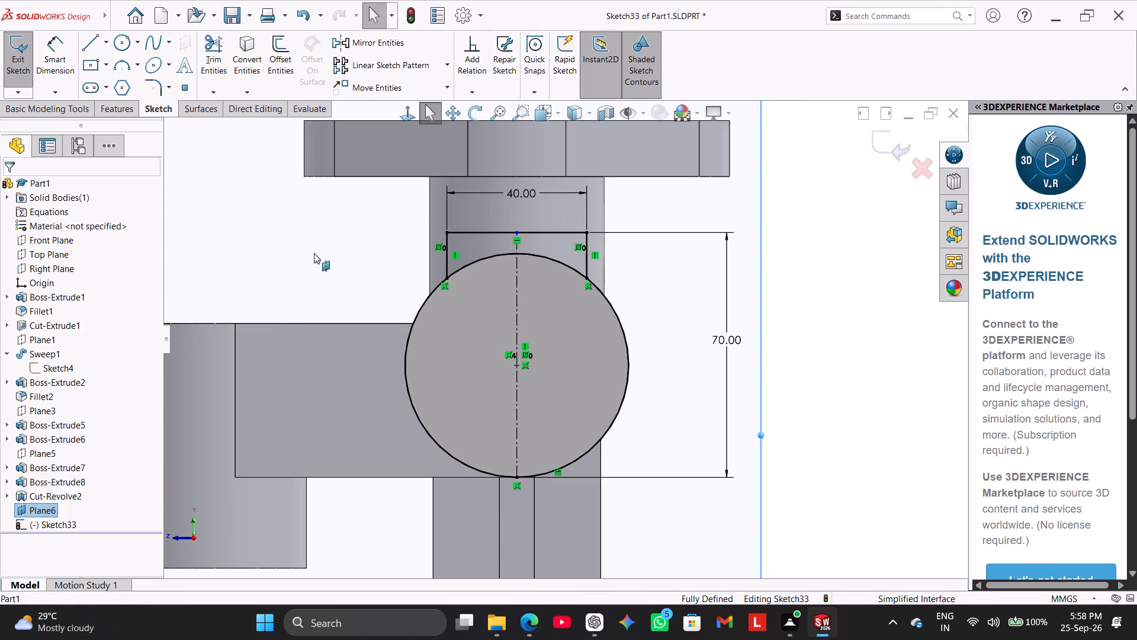
Trim the circle's portion outside the profile, leaving only the arc between the two vertical side lines.
scroll(455, 365, "up", 1)
left_click(281, 234)
middle_click_drag(319, 264, 351, 282)
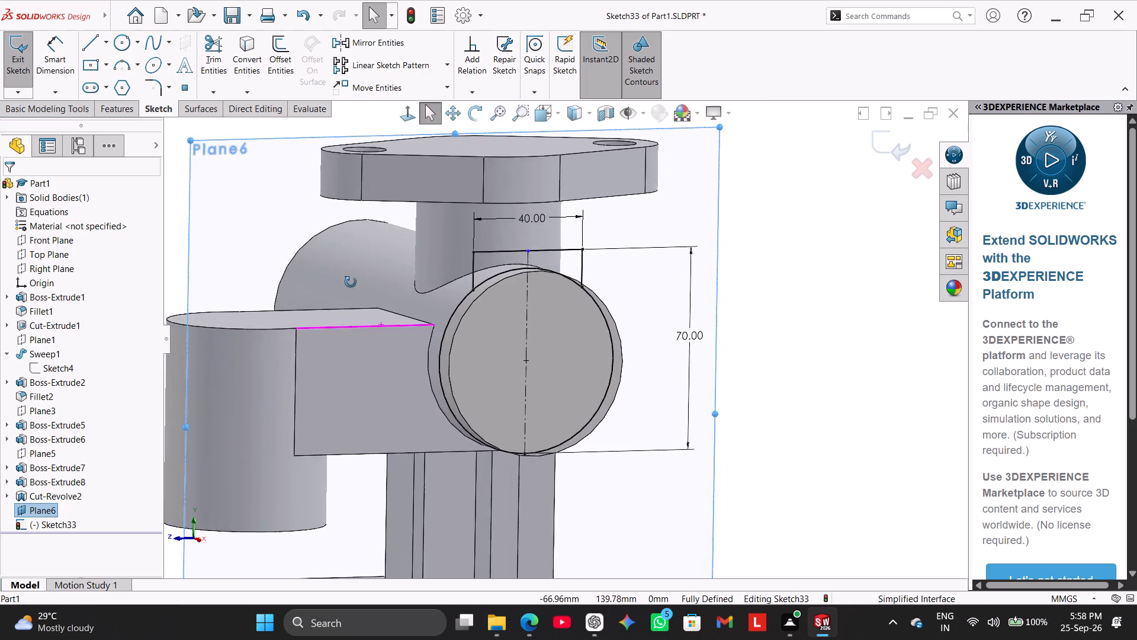
middle_click_drag(351, 282, 327, 283)
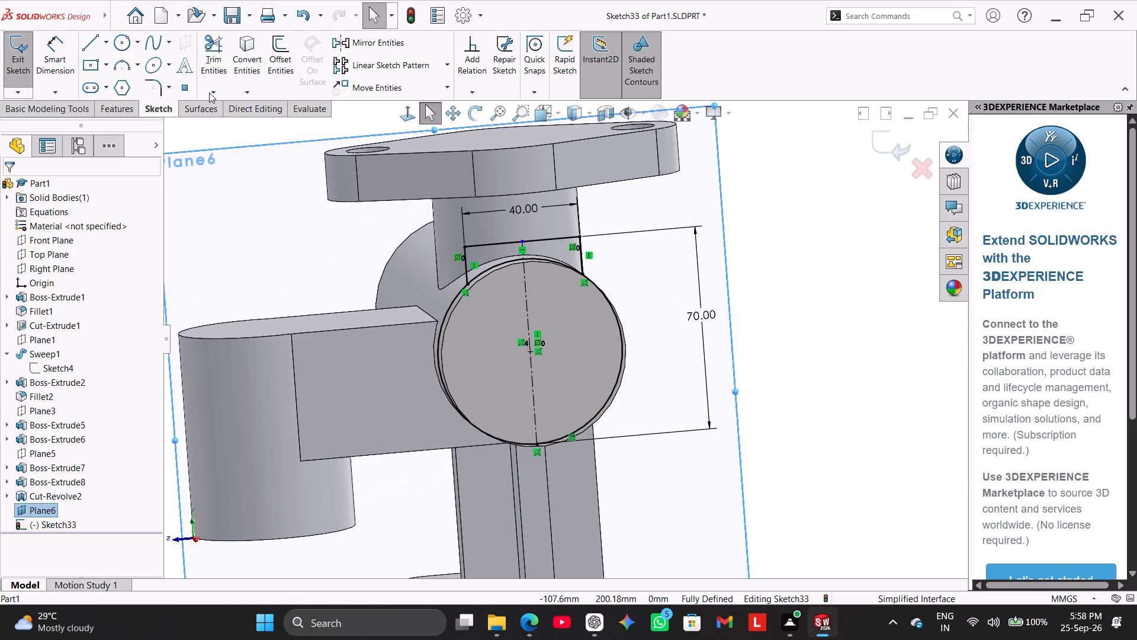
left_click(211, 57)
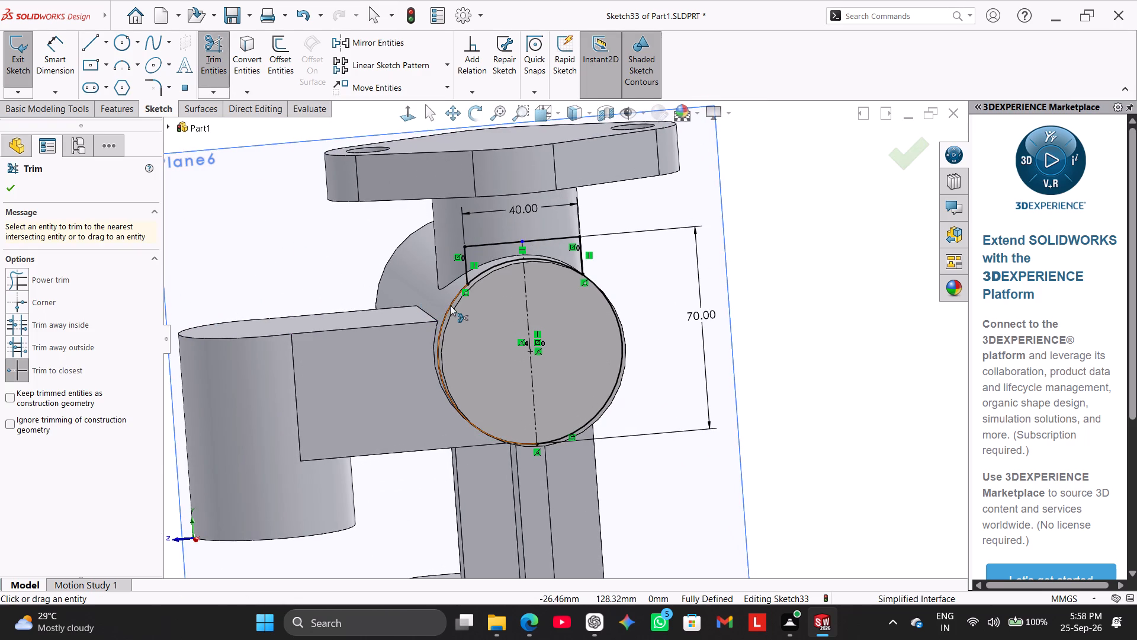
left_click(450, 305)
left_click(618, 332)
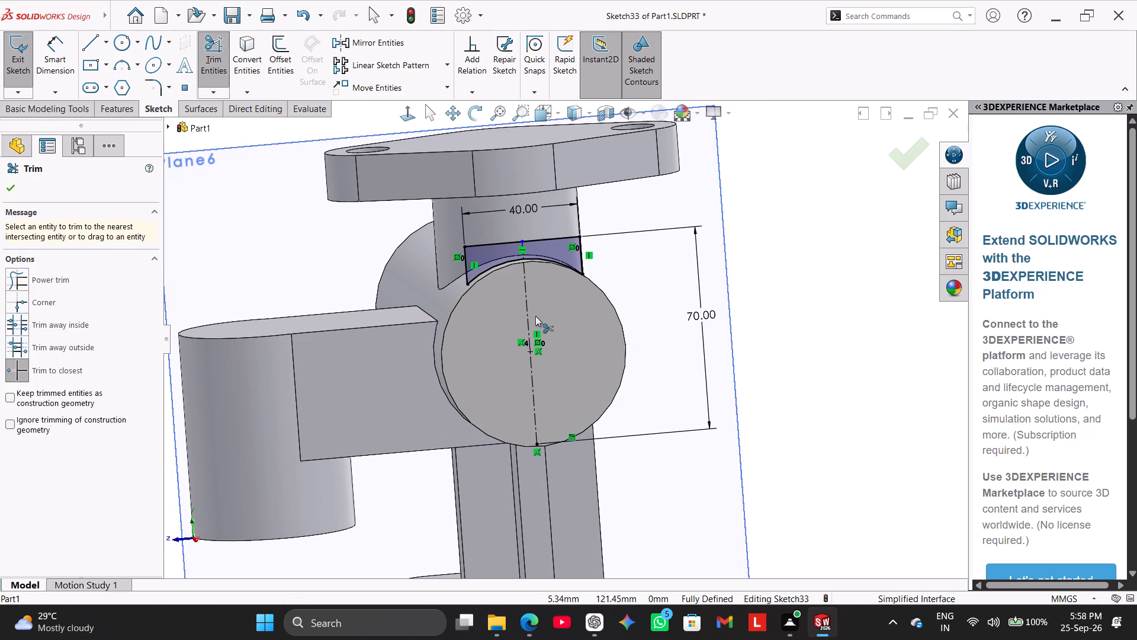
right_click(250, 230)
left_click(285, 264)
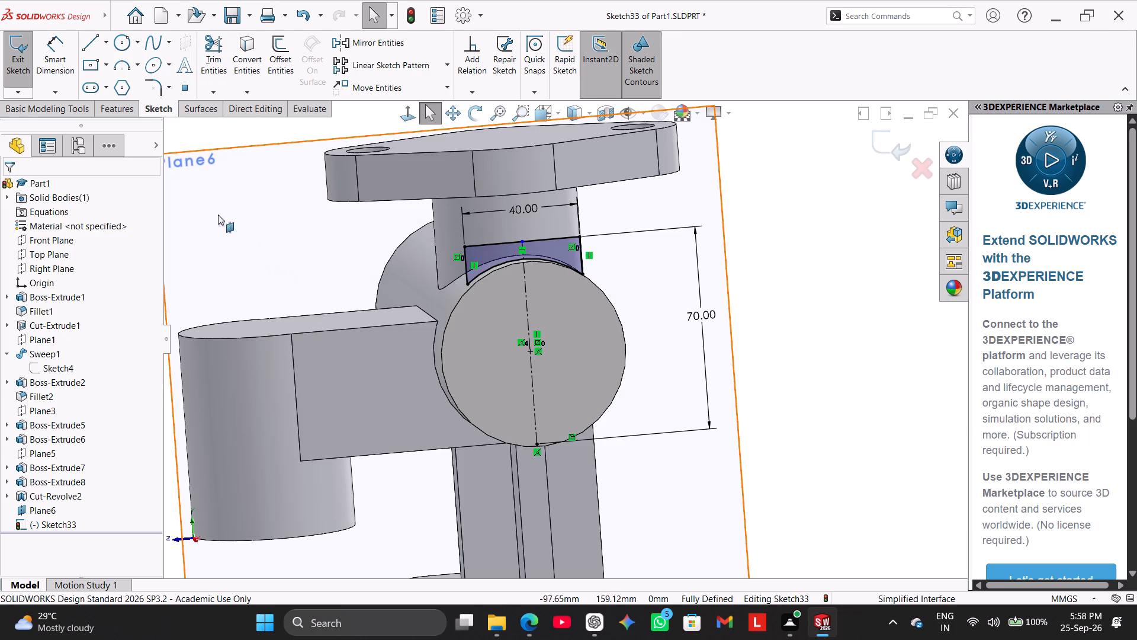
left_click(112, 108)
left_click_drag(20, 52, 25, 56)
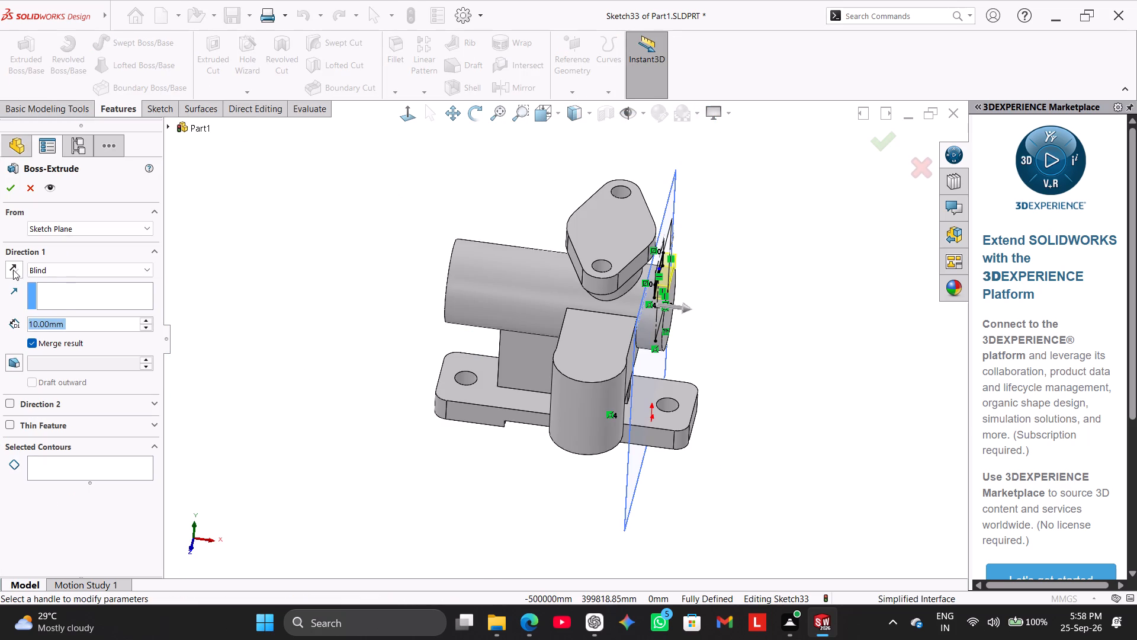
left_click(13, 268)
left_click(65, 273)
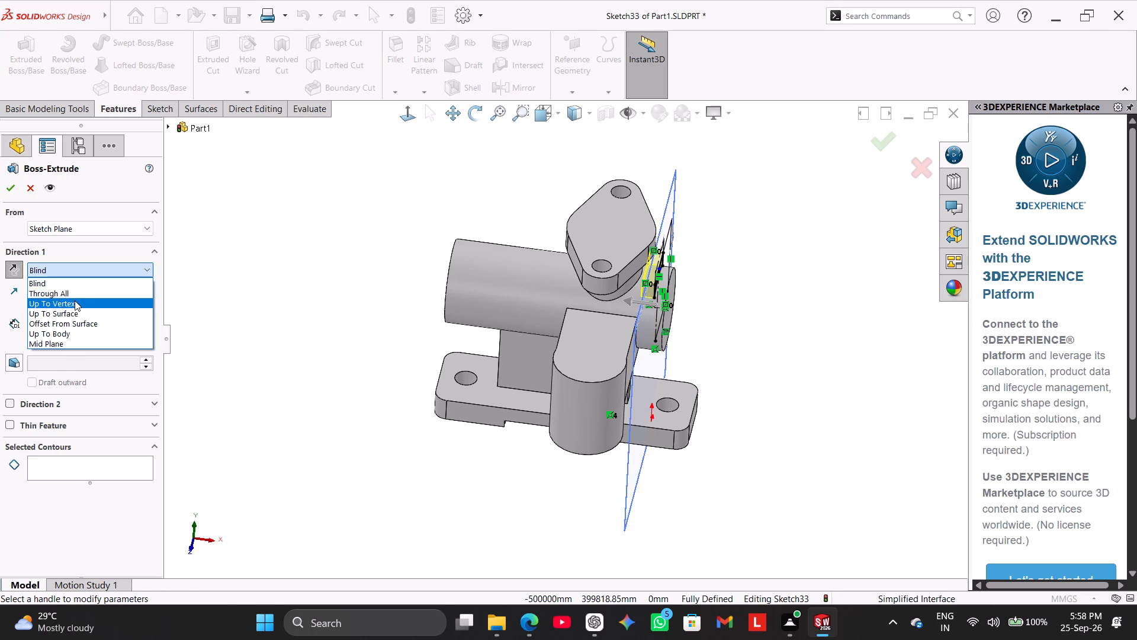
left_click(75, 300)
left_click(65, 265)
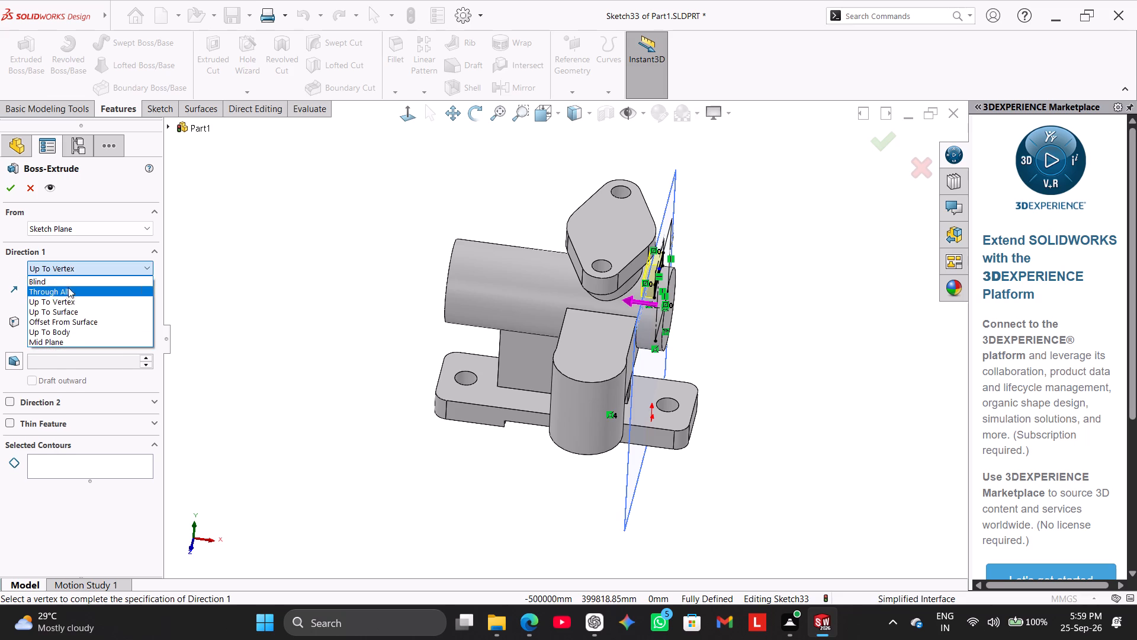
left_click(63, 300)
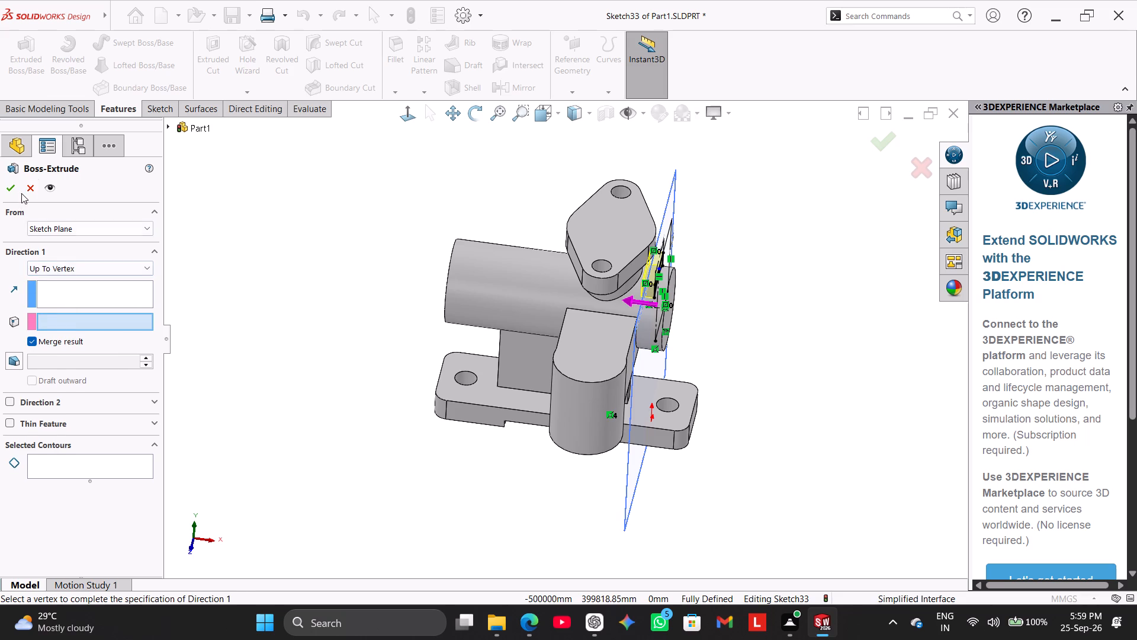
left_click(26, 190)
Extrude the profile in the reversed direction Up To Surface, ending on the cylindrical neck face beneath the flange, with Merge result on.
left_click(26, 59)
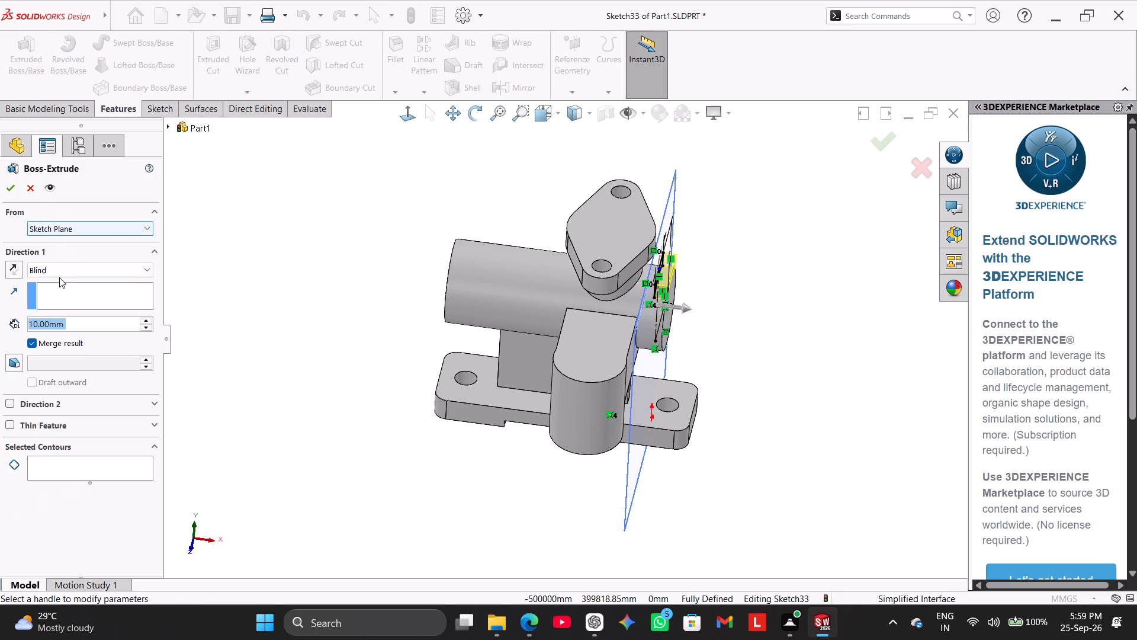
left_click(59, 261)
left_click(61, 270)
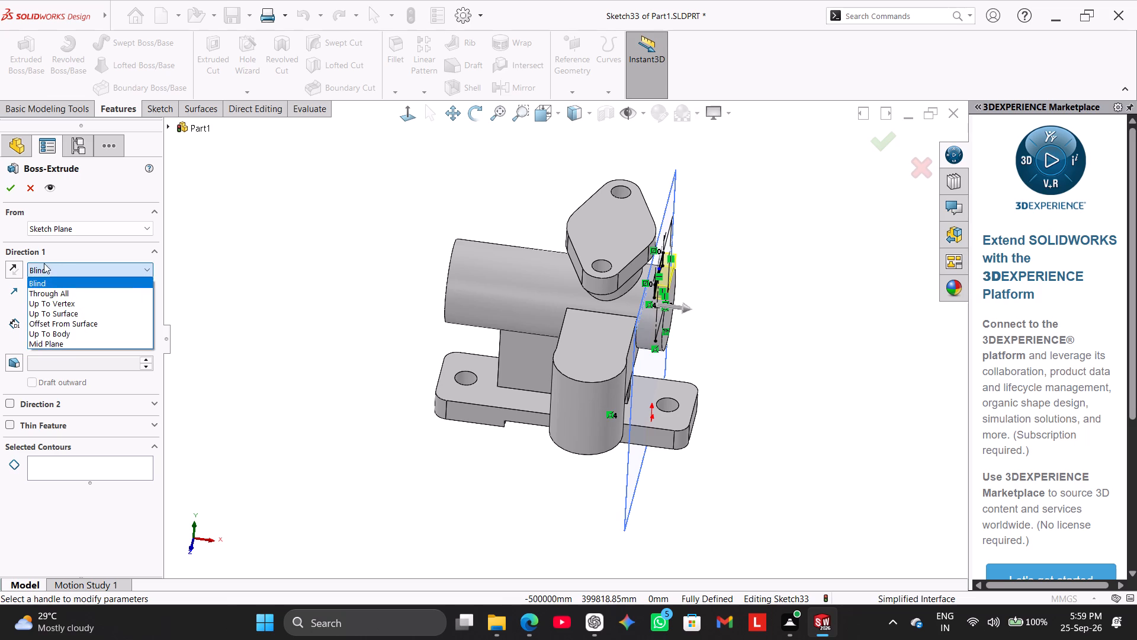
left_click(18, 265)
left_click(18, 267)
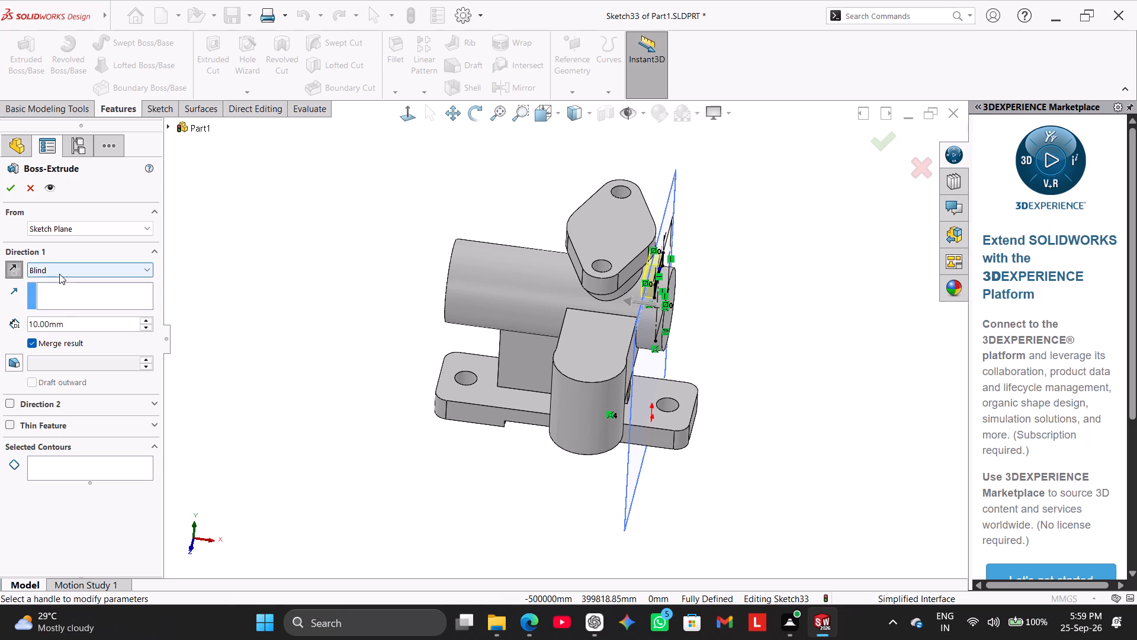
left_click(59, 274)
left_click(70, 311)
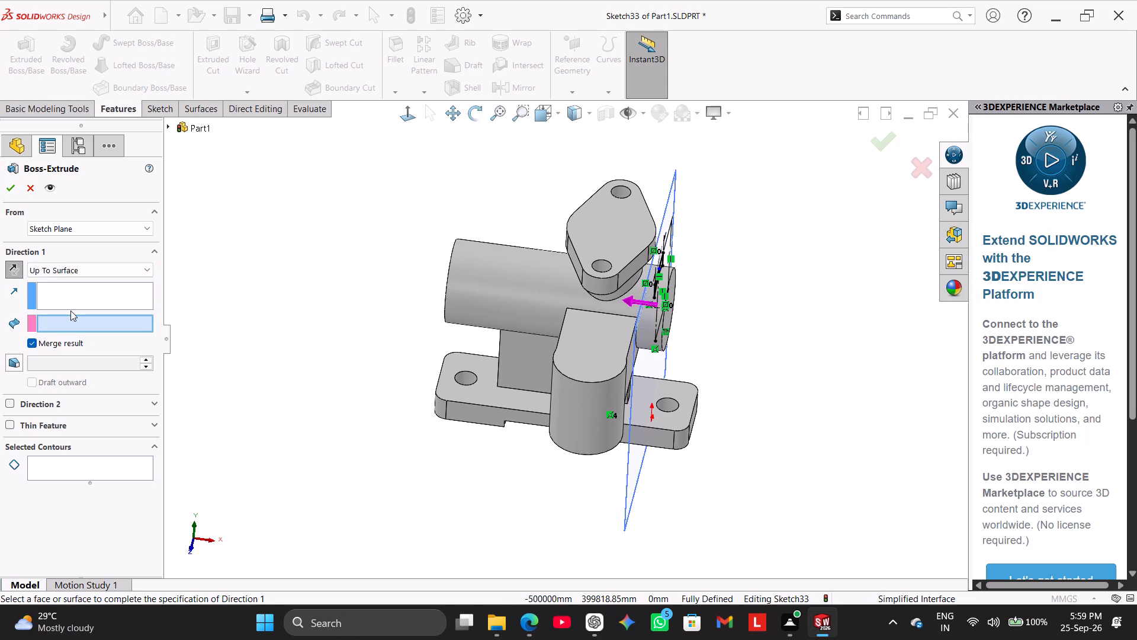
scroll(786, 309, "down", 6)
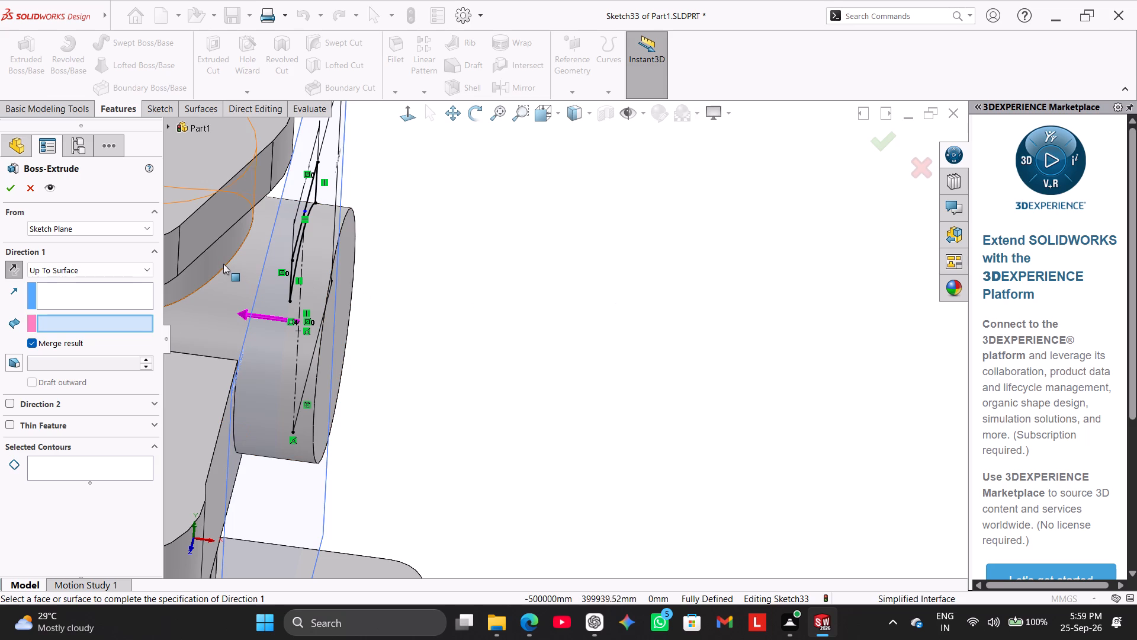
left_click(219, 258)
scroll(407, 341, "up", 2)
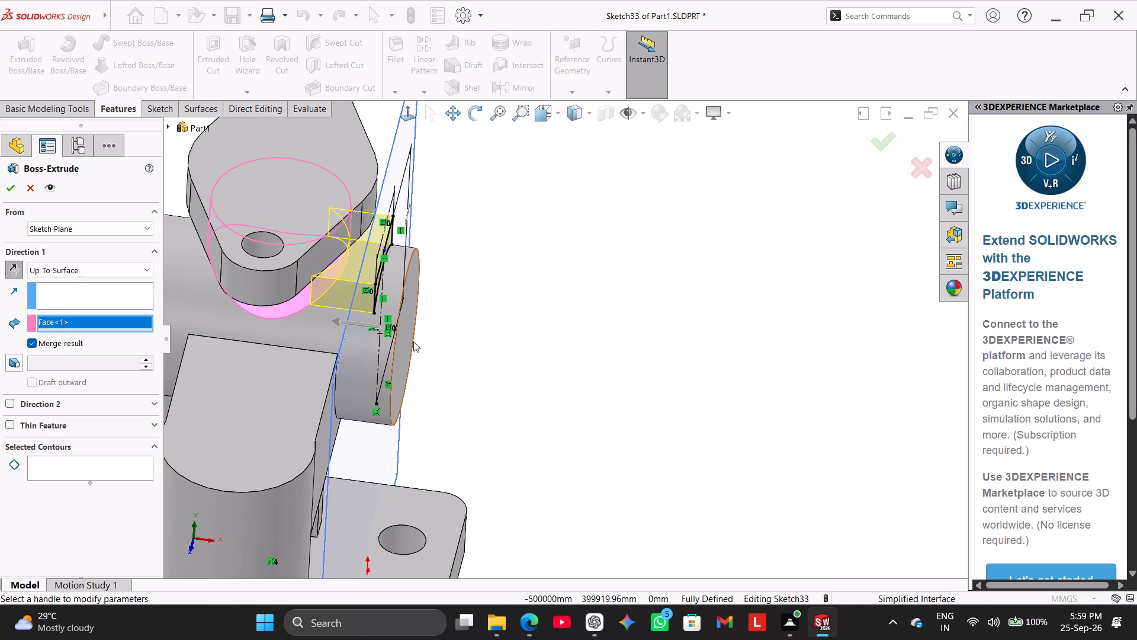
left_click(5, 192)
left_click(539, 317)
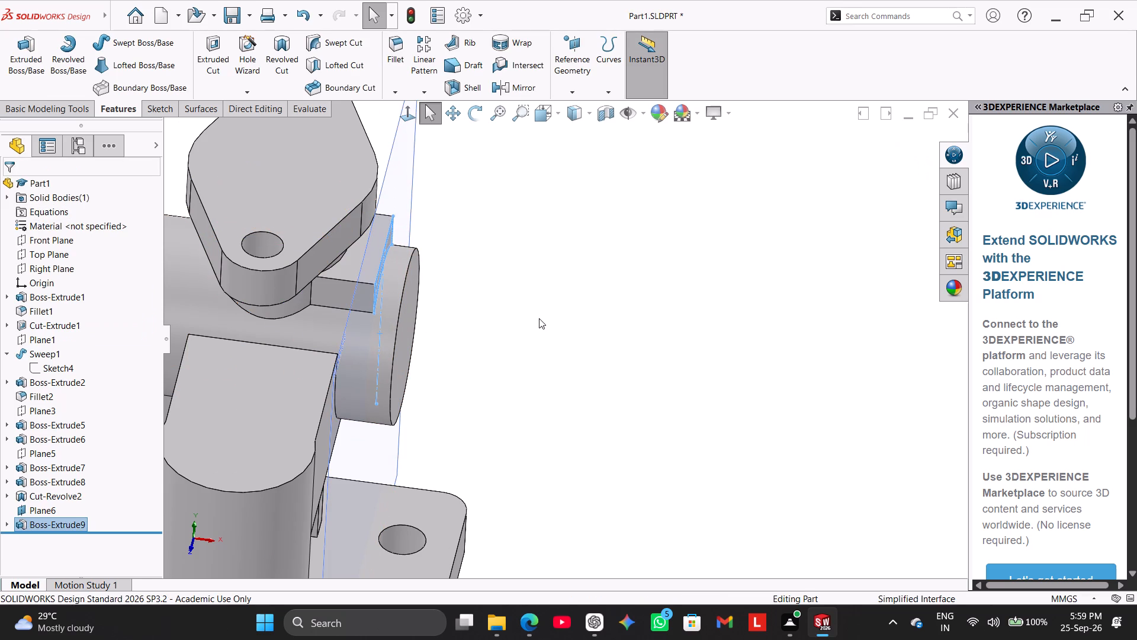
Hide Plane6.
middle_click_drag(505, 368, 496, 323)
scroll(502, 344, "up", 2)
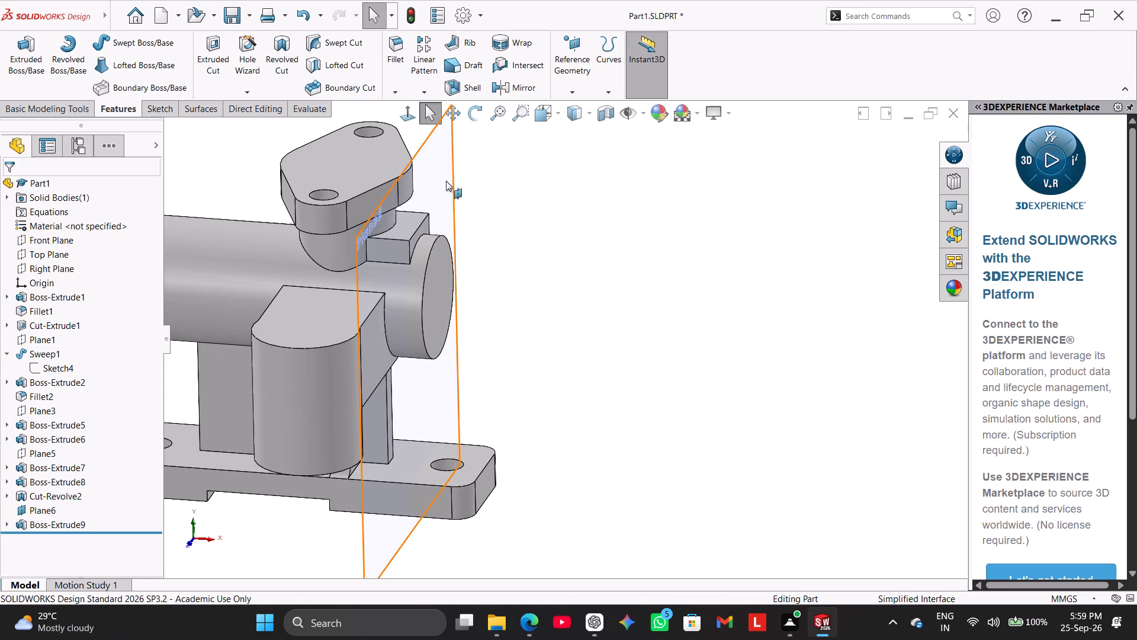
right_click(453, 162)
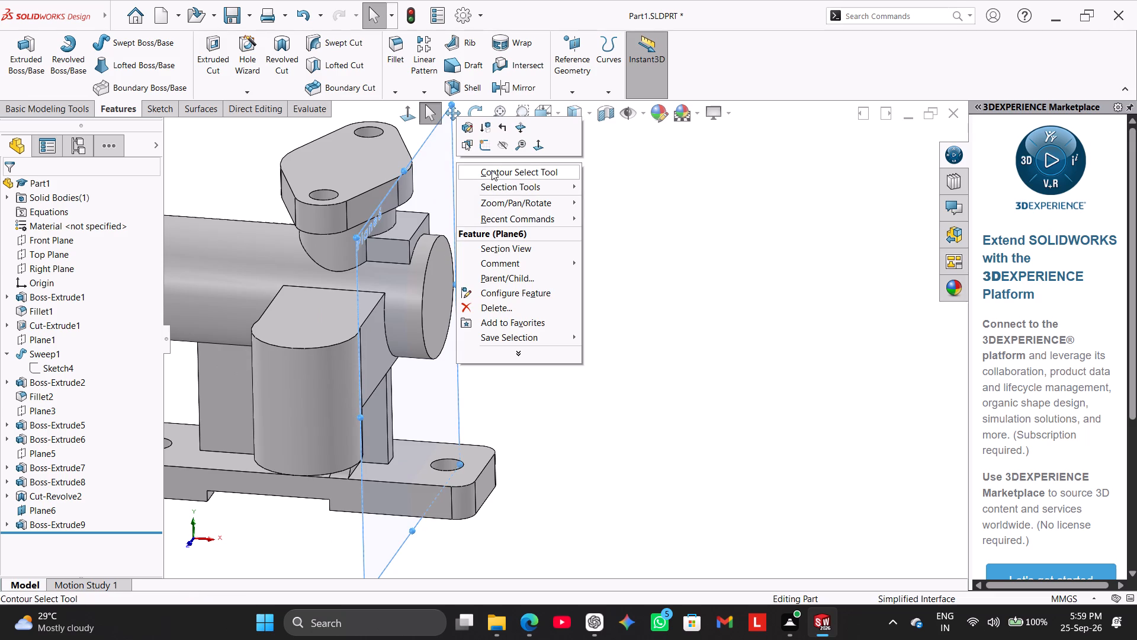
left_click(503, 146)
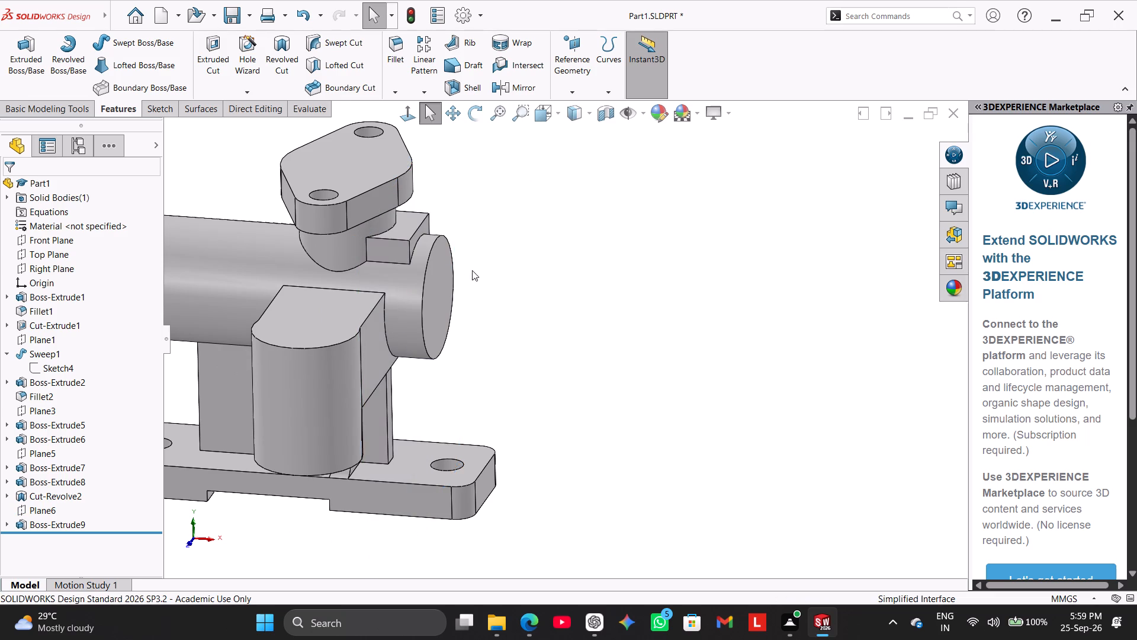
Apply a planar section view through the Front Plane at 0 mm offset, viewed normal to the section.
scroll(473, 271, "up", 1)
scroll(241, 368, "up", 2)
right_click_drag(237, 369, 319, 248)
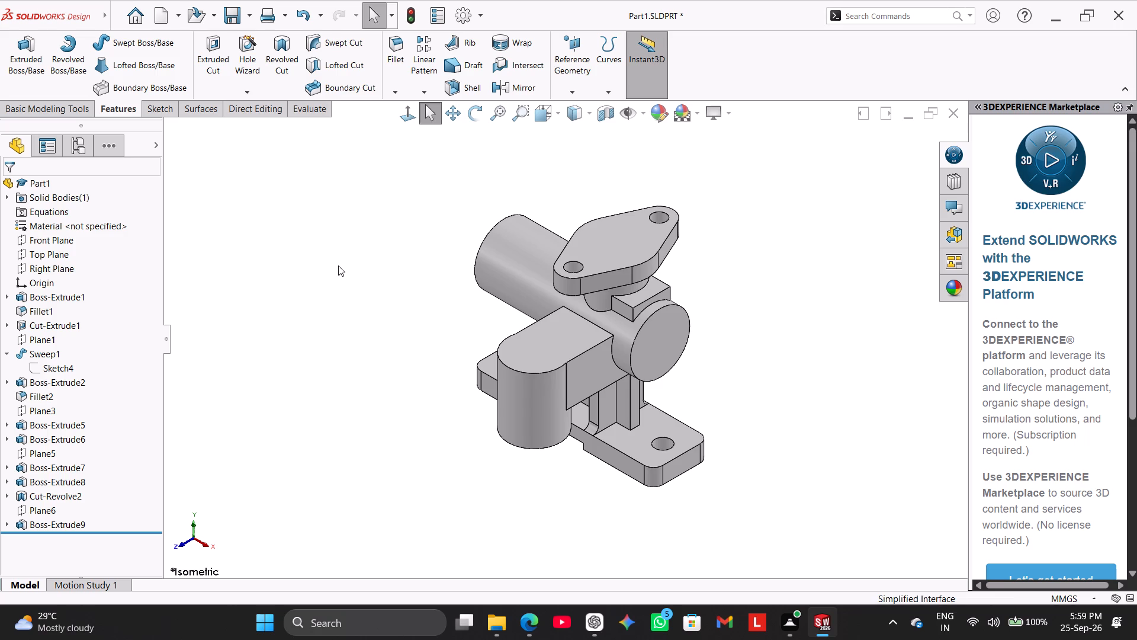
left_click(601, 118)
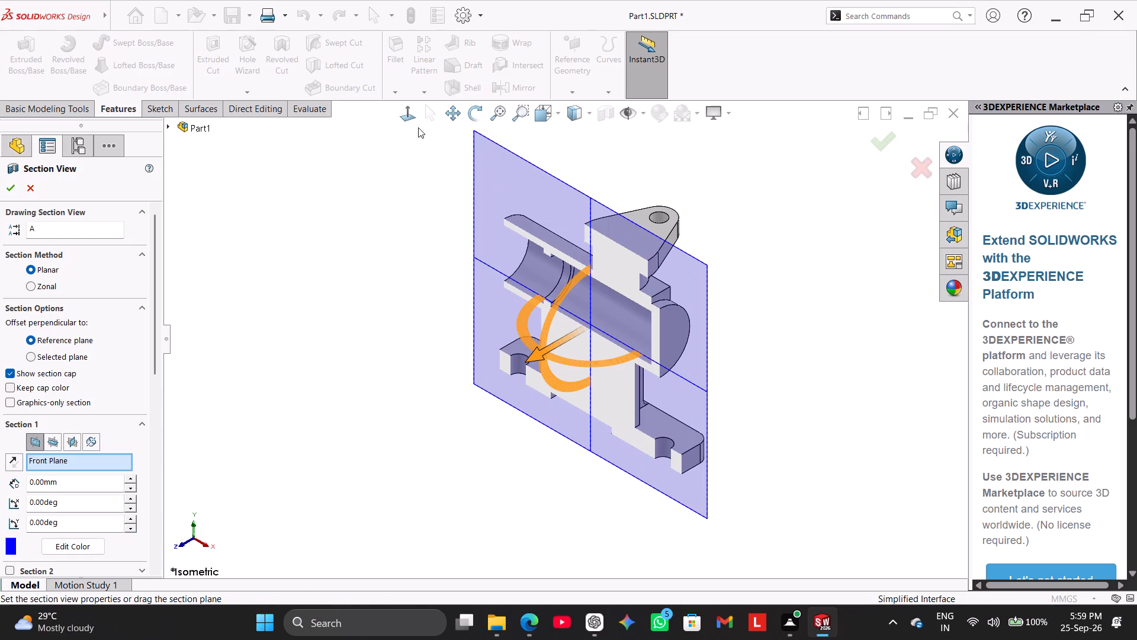
left_click(402, 116)
left_click(328, 259)
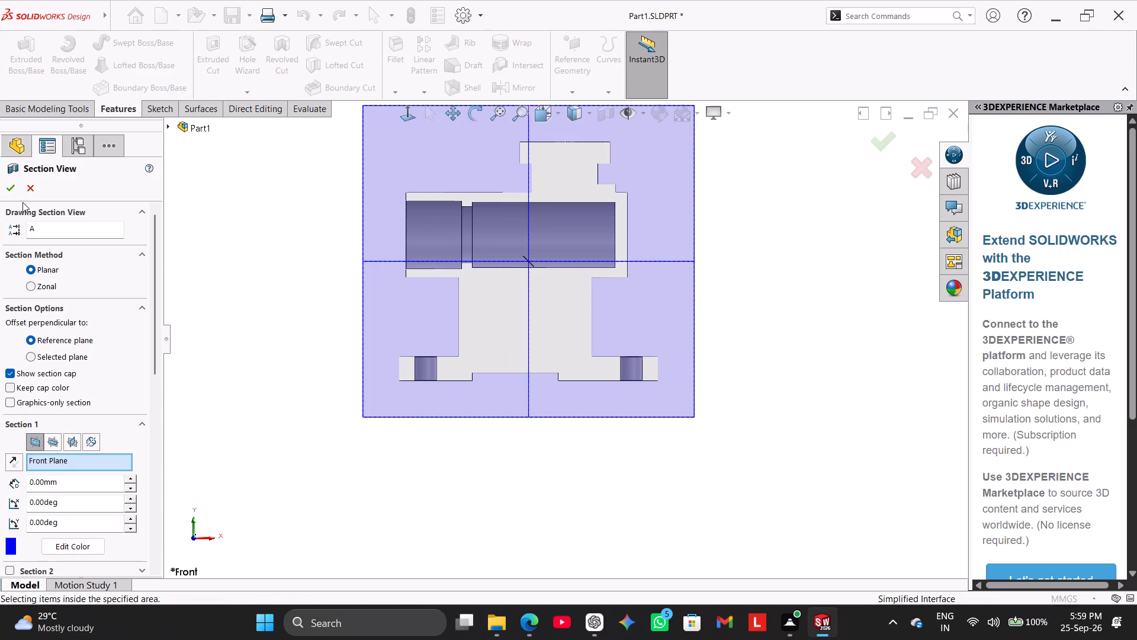
left_click(14, 192)
left_click(304, 276)
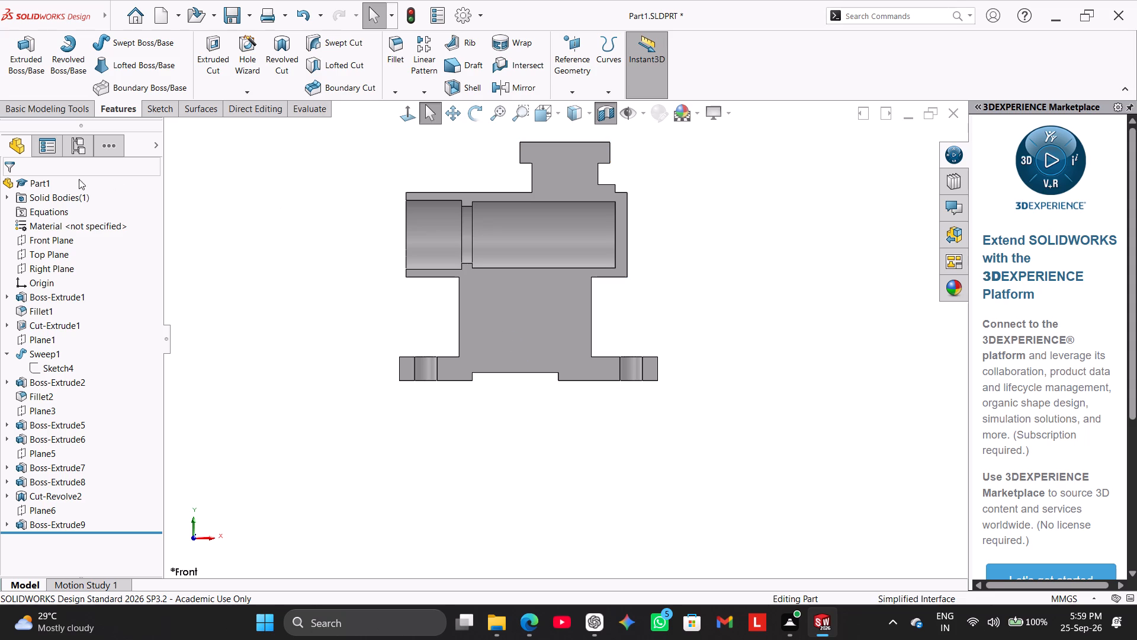
Turn off the section view.
left_click(609, 115)
Start a sketch on the horizontal cylinder's closed end face and draw a centred circle about 37 mm in diameter.
middle_click_drag(396, 183, 334, 219)
scroll(341, 209, "down", 1)
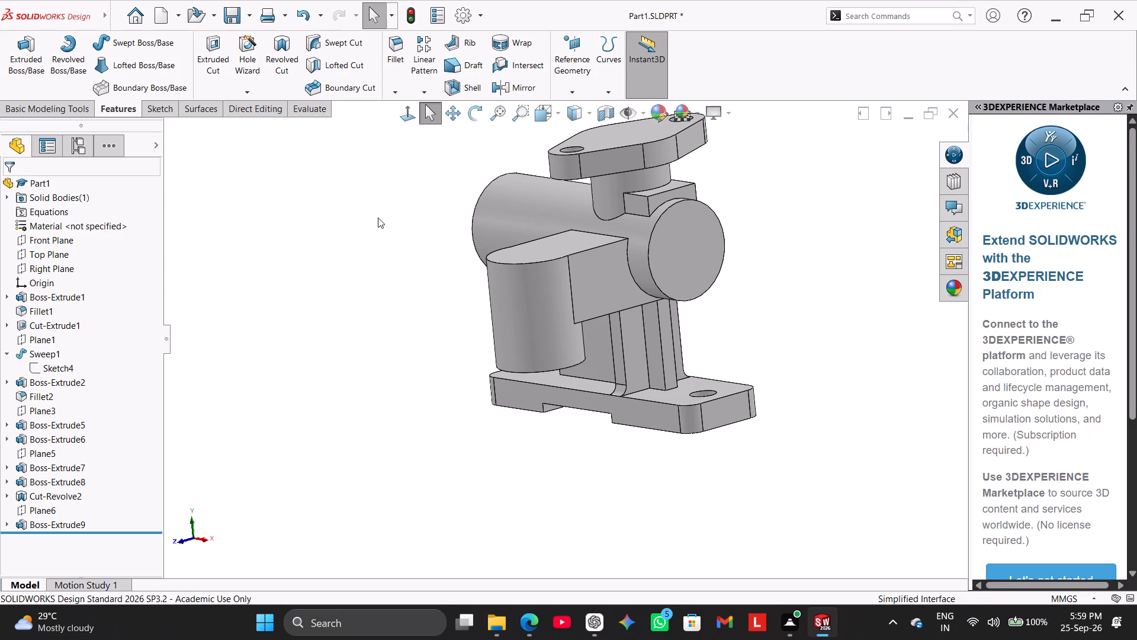
right_click(680, 231)
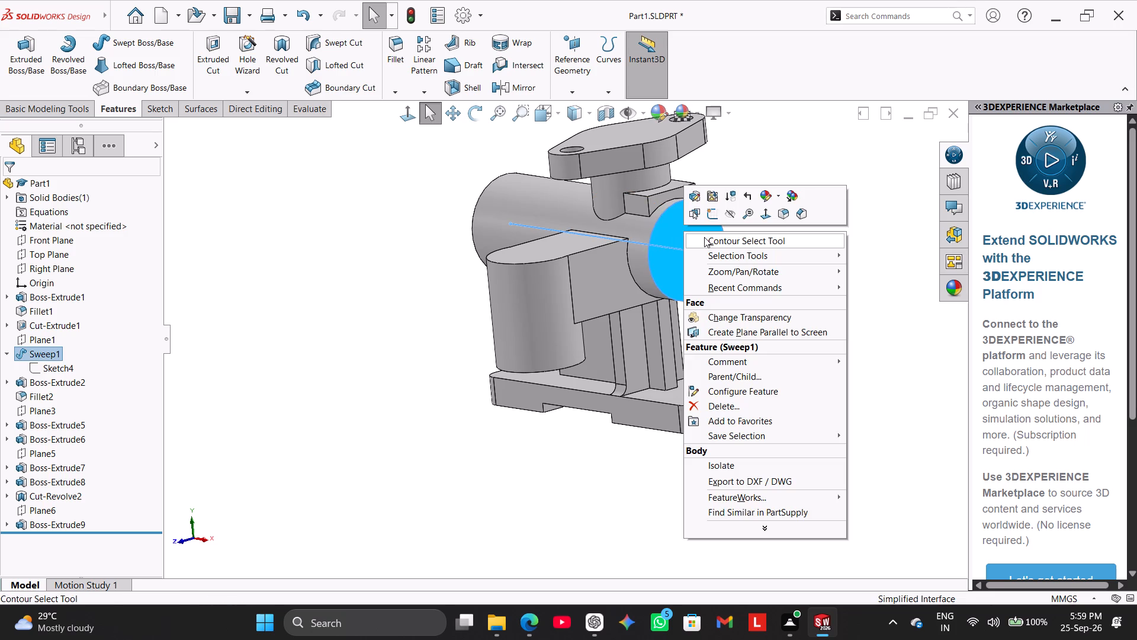
left_click(710, 215)
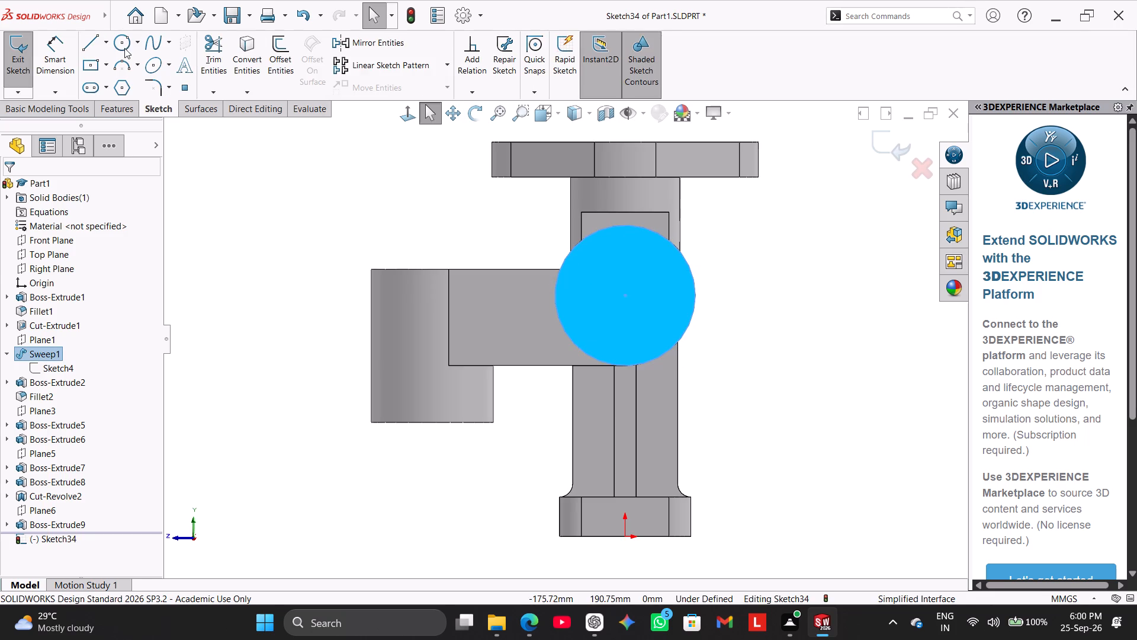
left_click(124, 48)
left_click(625, 295)
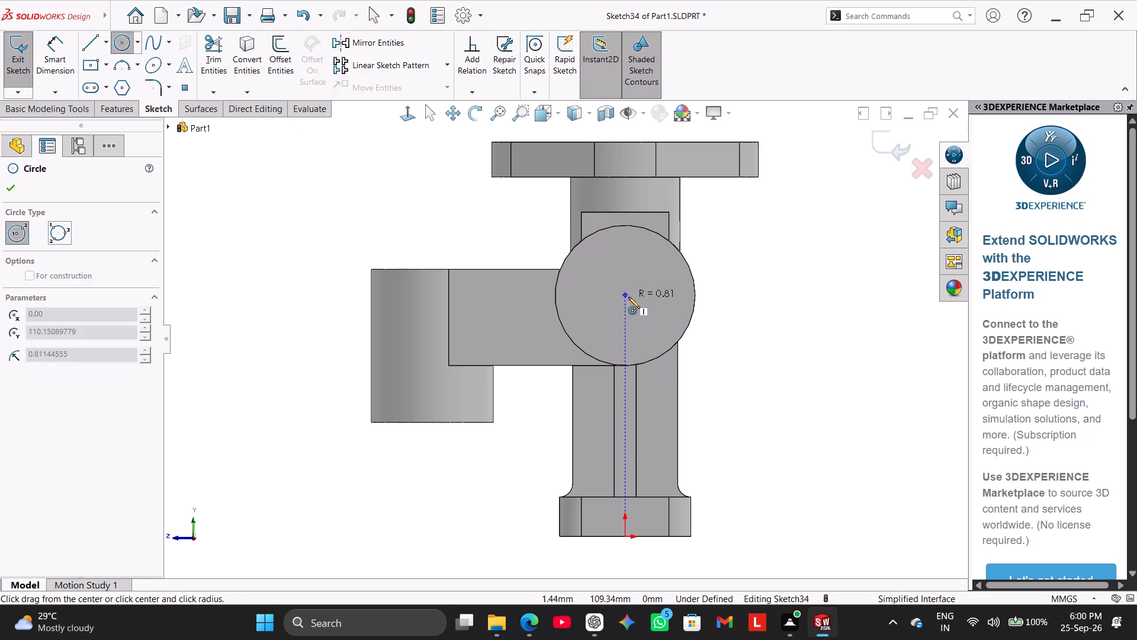
left_click(650, 327)
Dimension the circle's diameter as 40 mm.
left_click(49, 63)
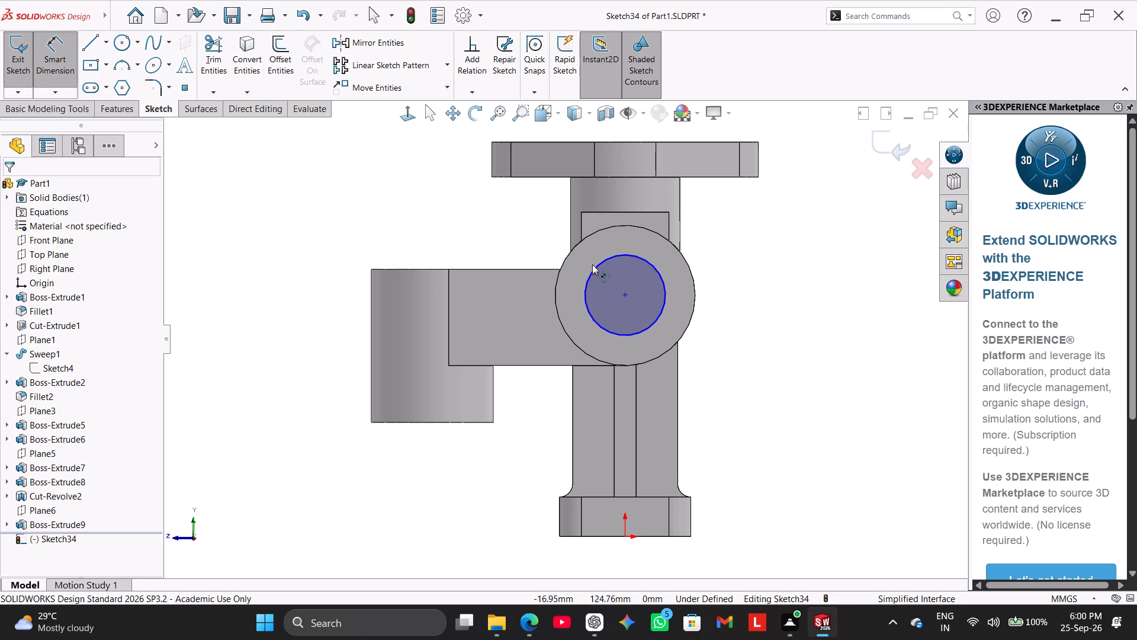
left_click(598, 267)
left_click(428, 212)
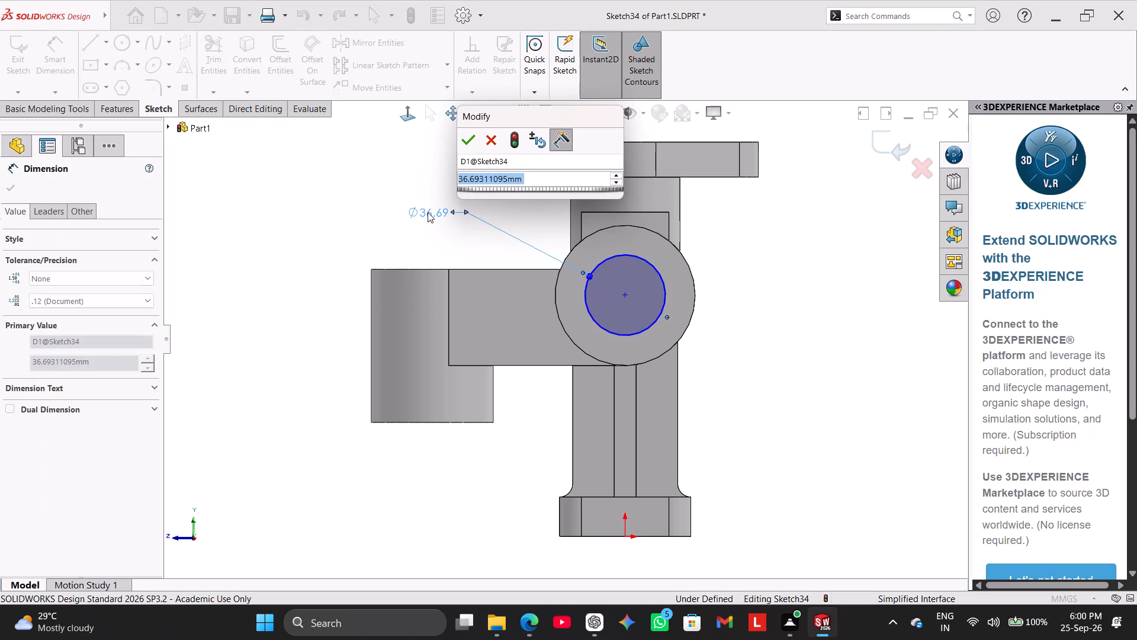
type("40")
key("Return")
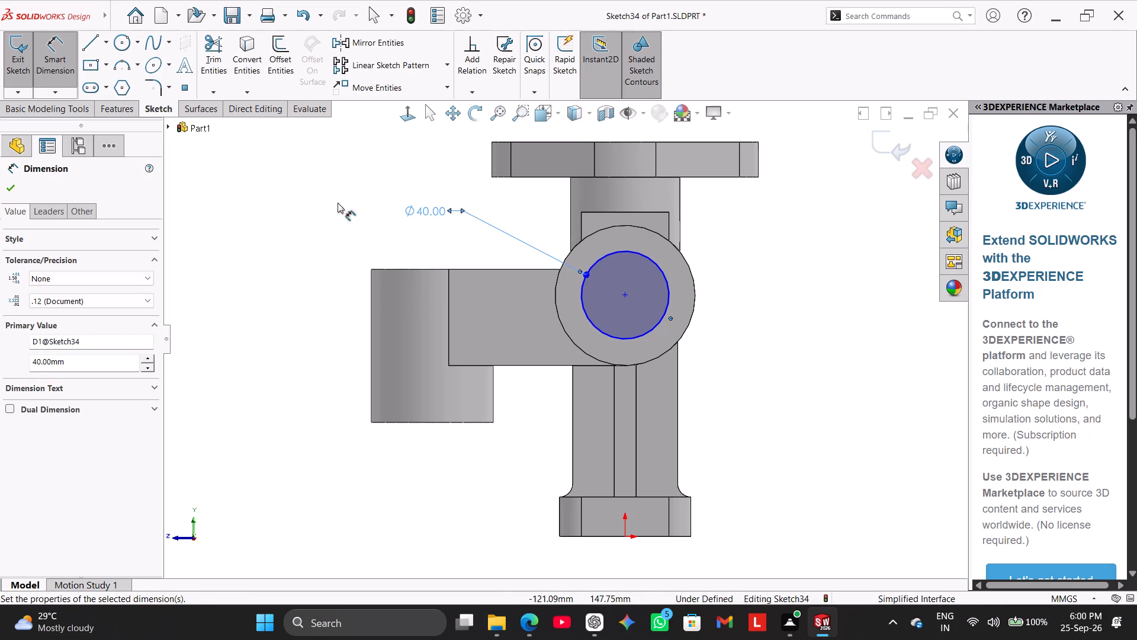
right_click(220, 171)
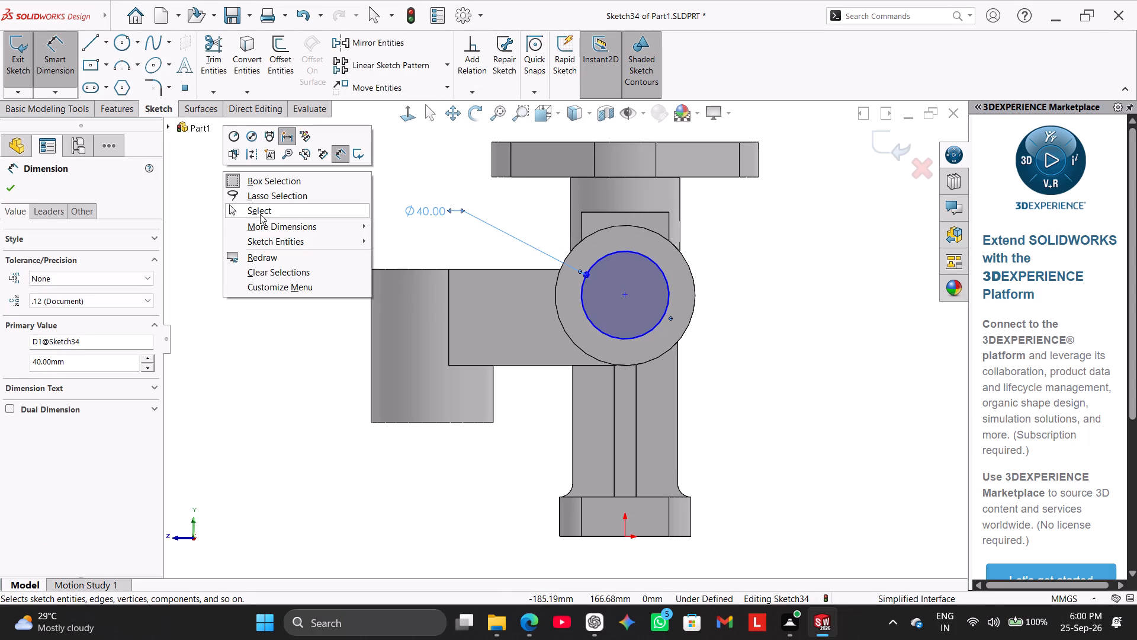
left_click(259, 213)
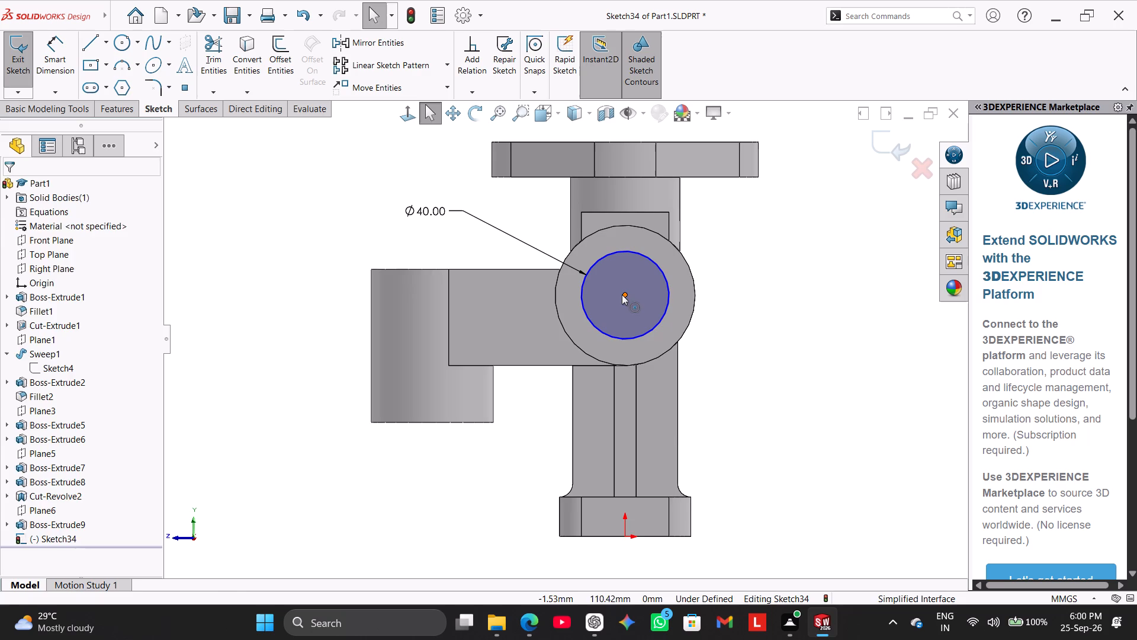
Add a Vertical relation between the circle's centre point and the origin.
left_click(622, 295, "ctrl")
left_click(625, 540, "ctrl")
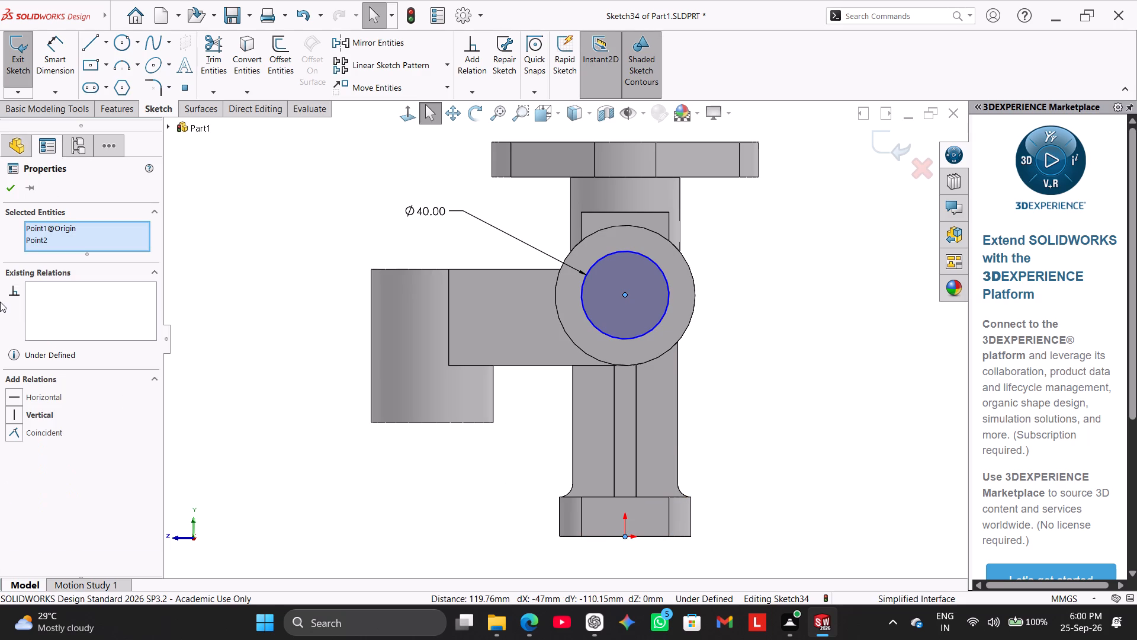
left_click(40, 418)
left_click(148, 280)
right_click(221, 227)
left_click(167, 266)
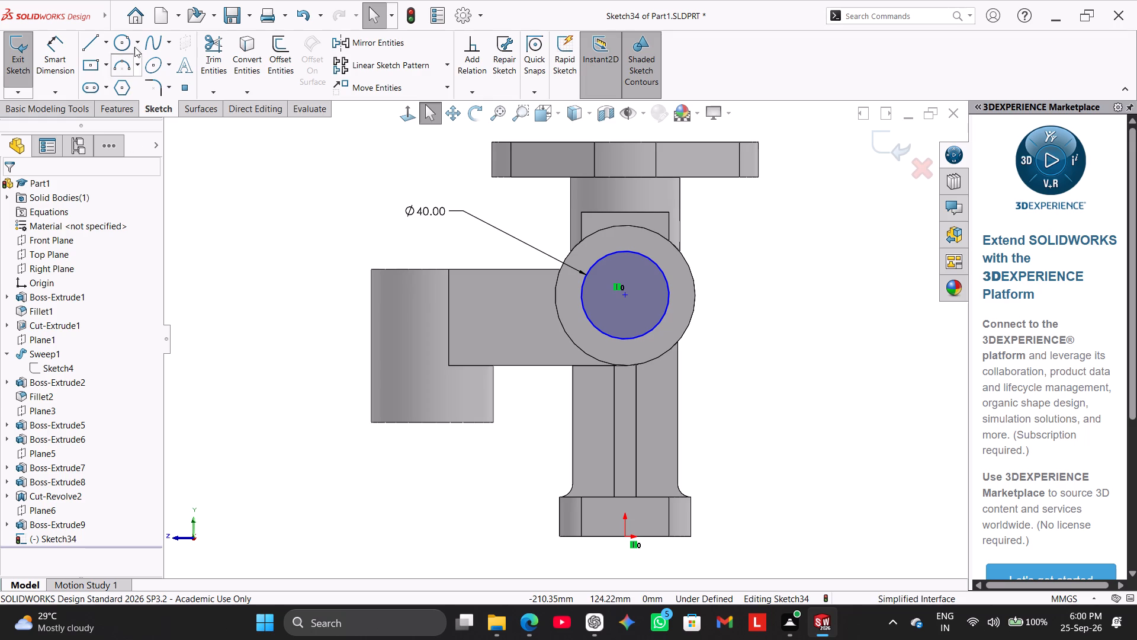
Add a Concentric relation between the 40 mm circle and the outer circular edge of the cylinder's end face.
left_click(651, 260)
left_click(664, 240, "ctrl")
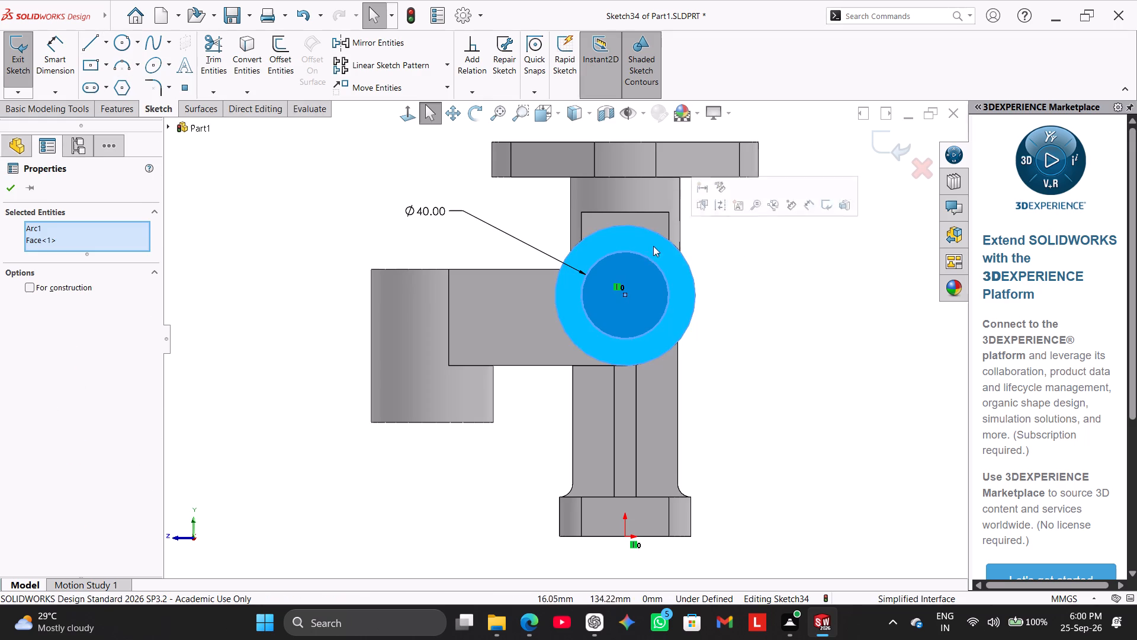
left_click(720, 267)
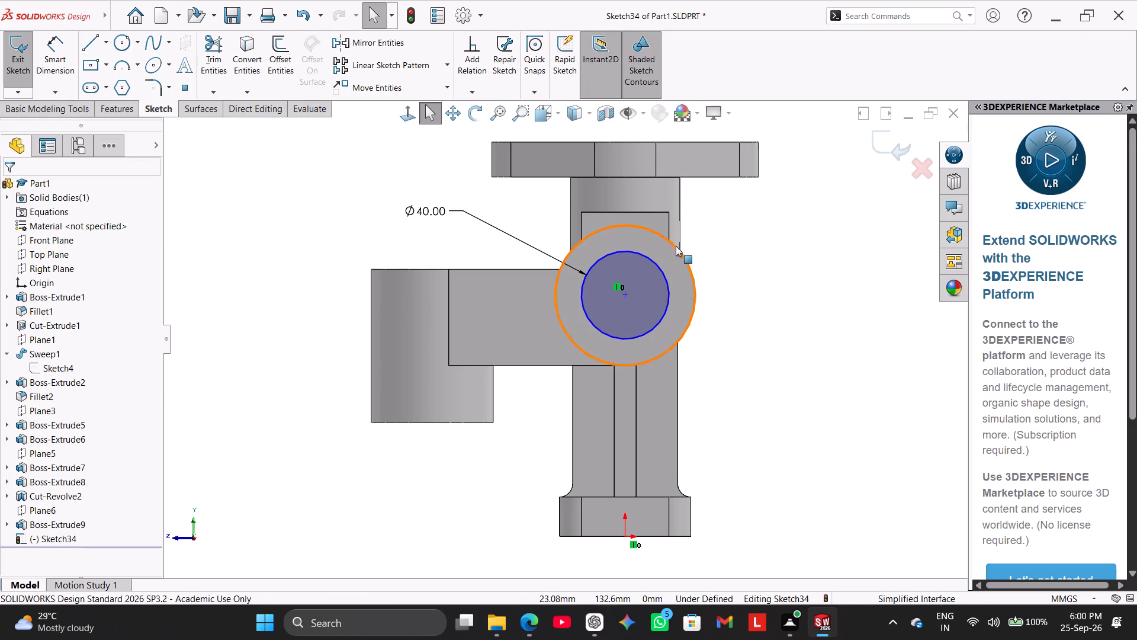
left_click(676, 245, "ctrl")
left_click(705, 256)
left_click(687, 267, "ctrl")
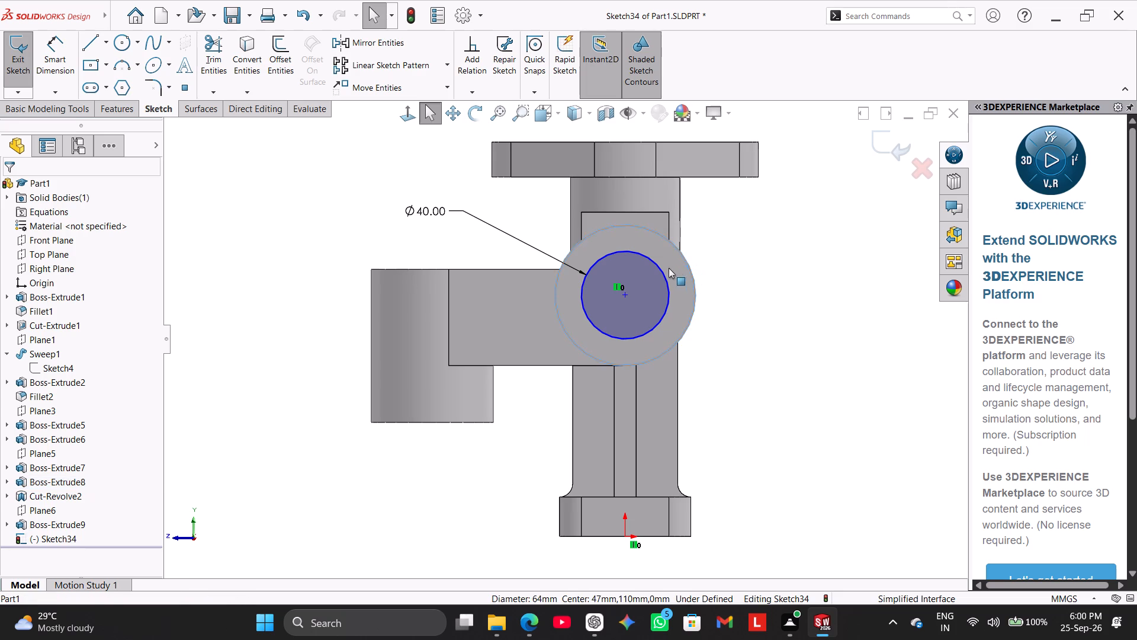
left_click(662, 270, "ctrl")
left_click(53, 436)
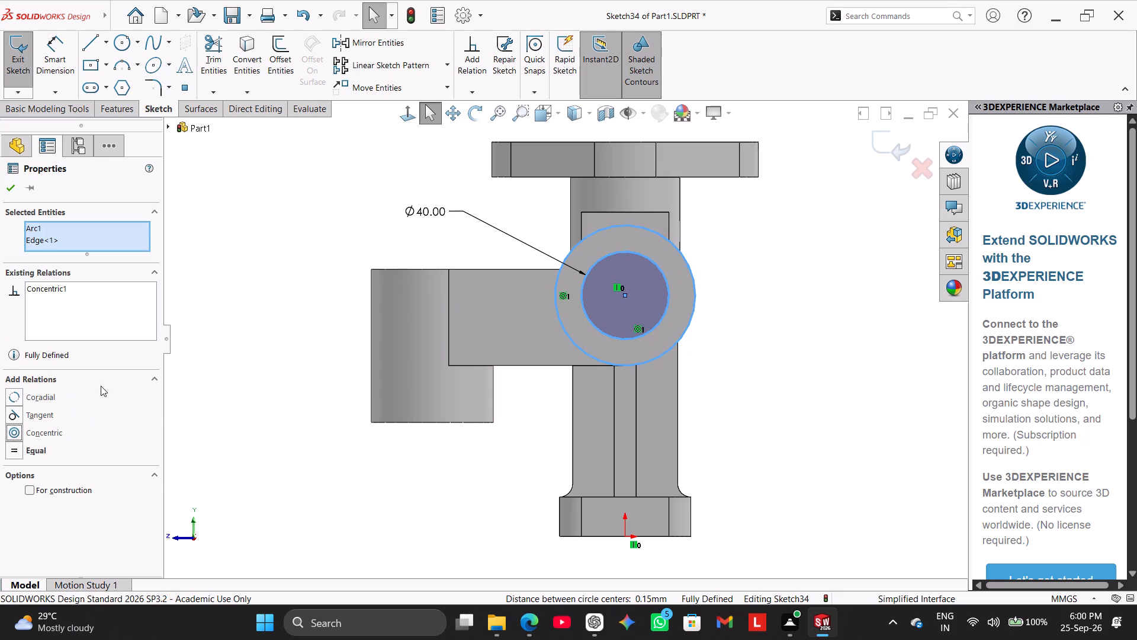
left_click(157, 309)
left_click(0, 187)
left_click(5, 186)
Extrude the circle outward from the cylinder's end face with a Blind depth of 7 mm and Merge result on.
middle_click_drag(216, 283, 271, 325)
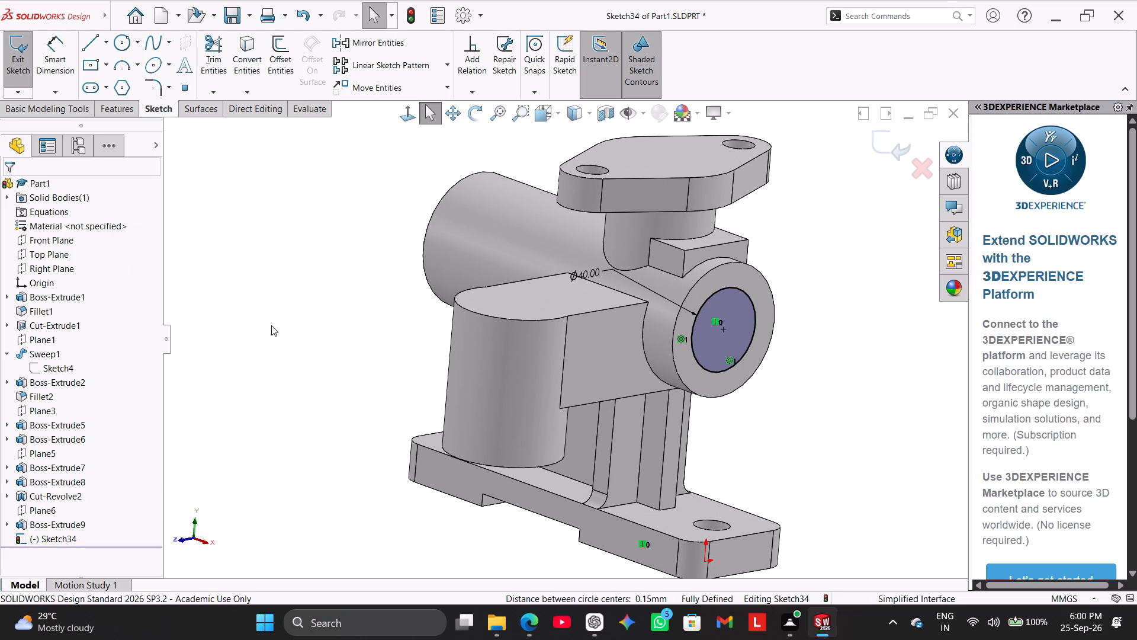
left_click(108, 107)
left_click(16, 57)
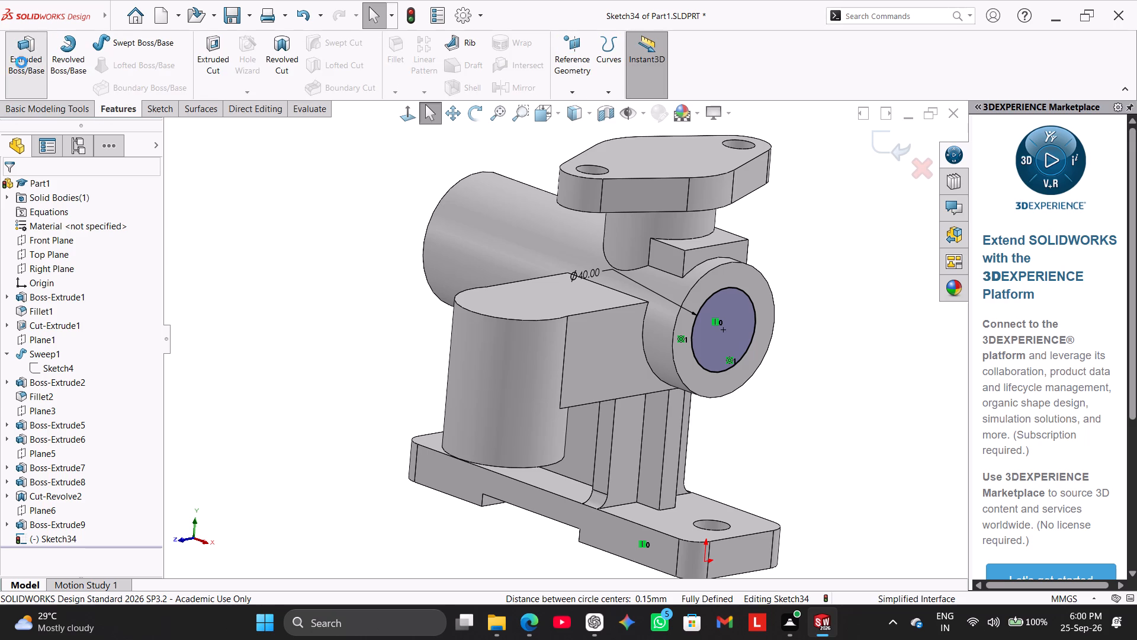
left_click(95, 273)
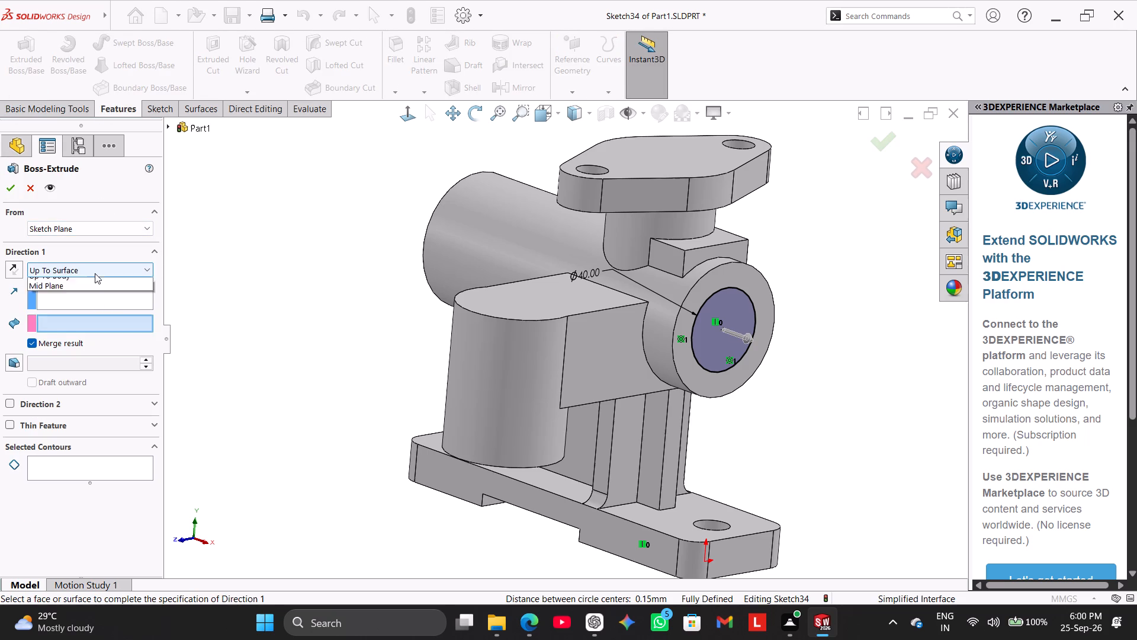
left_click(93, 281)
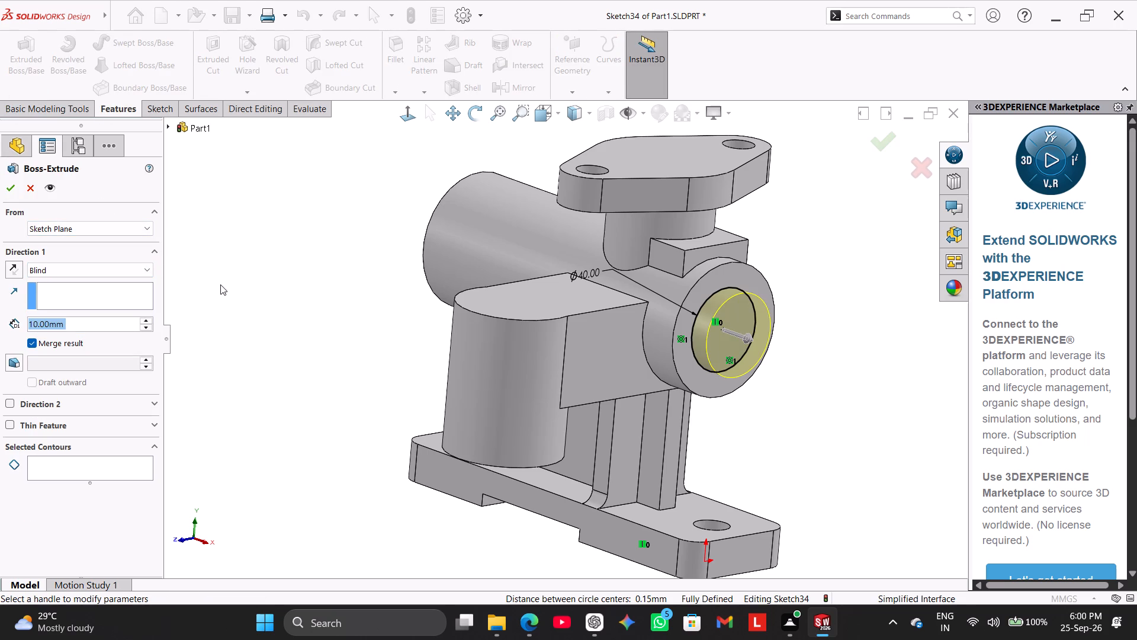
key("7")
key("Return")
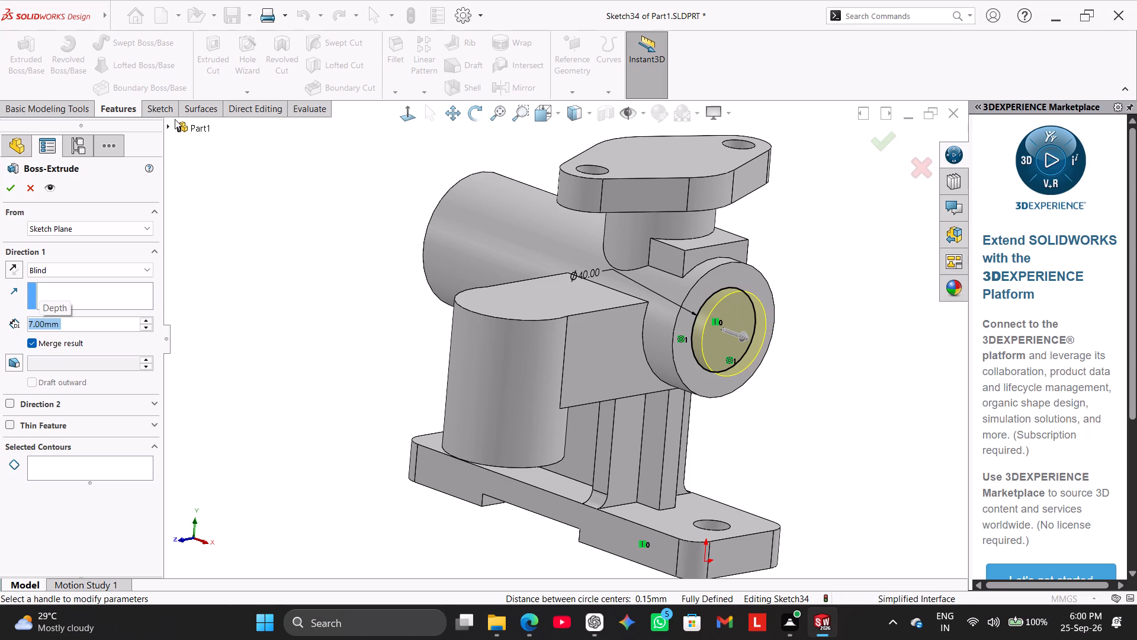
left_click(12, 194)
left_click(205, 241)
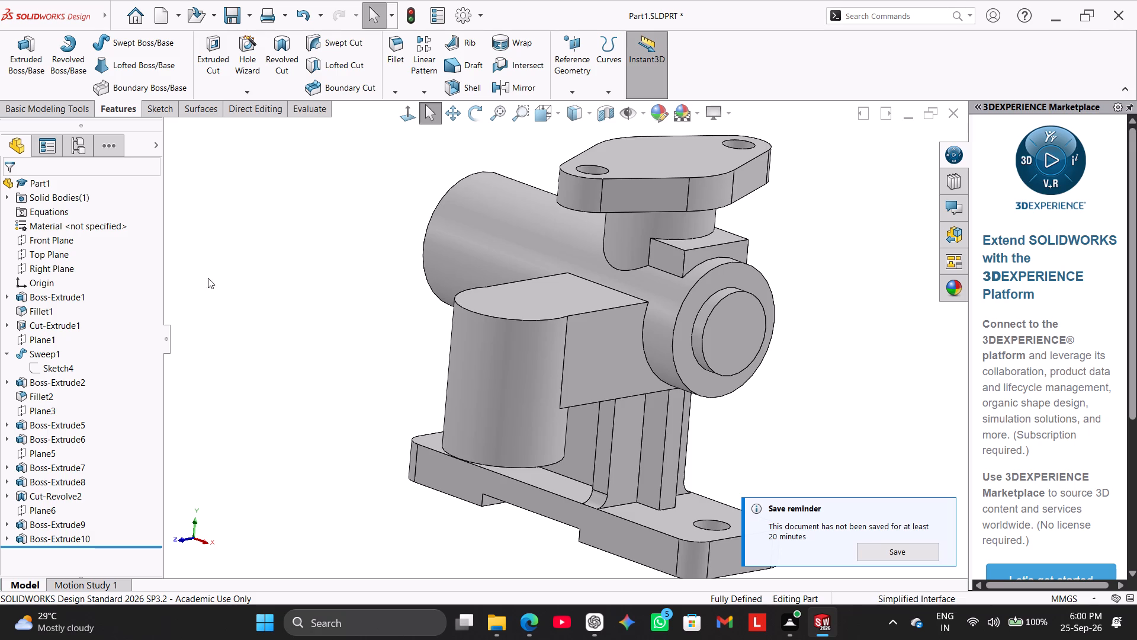
Save the part.
left_click(897, 551)
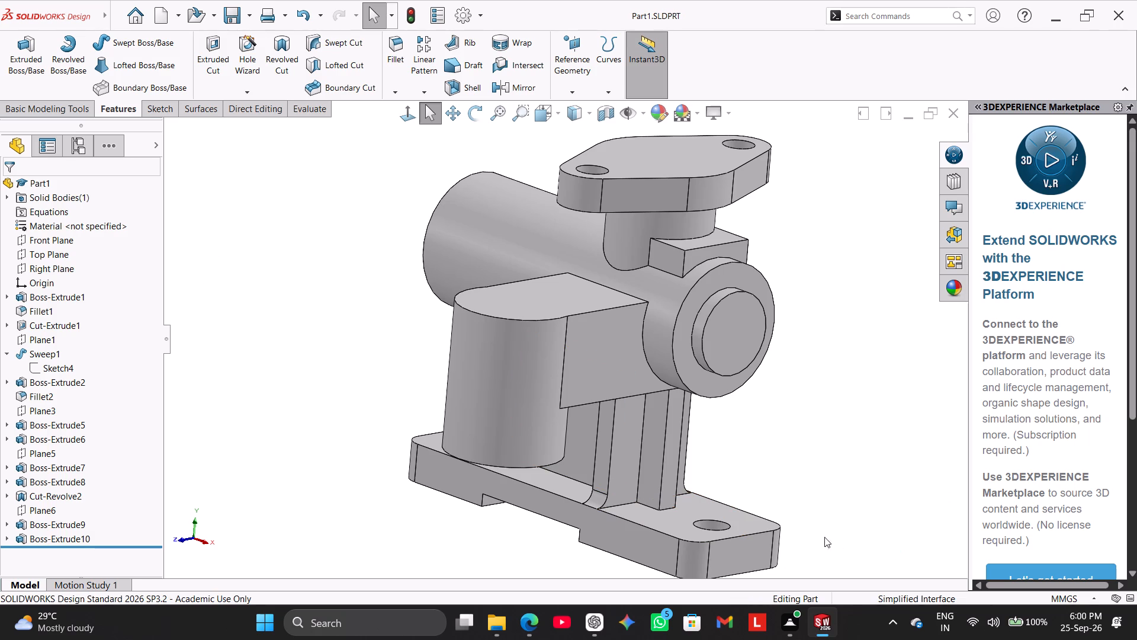
Inspect the part in a planar section through the Front Plane at 0 mm offset, viewed from the front, and turn the section off.
scroll(367, 412, "up", 1)
right_click_drag(298, 408, 413, 303)
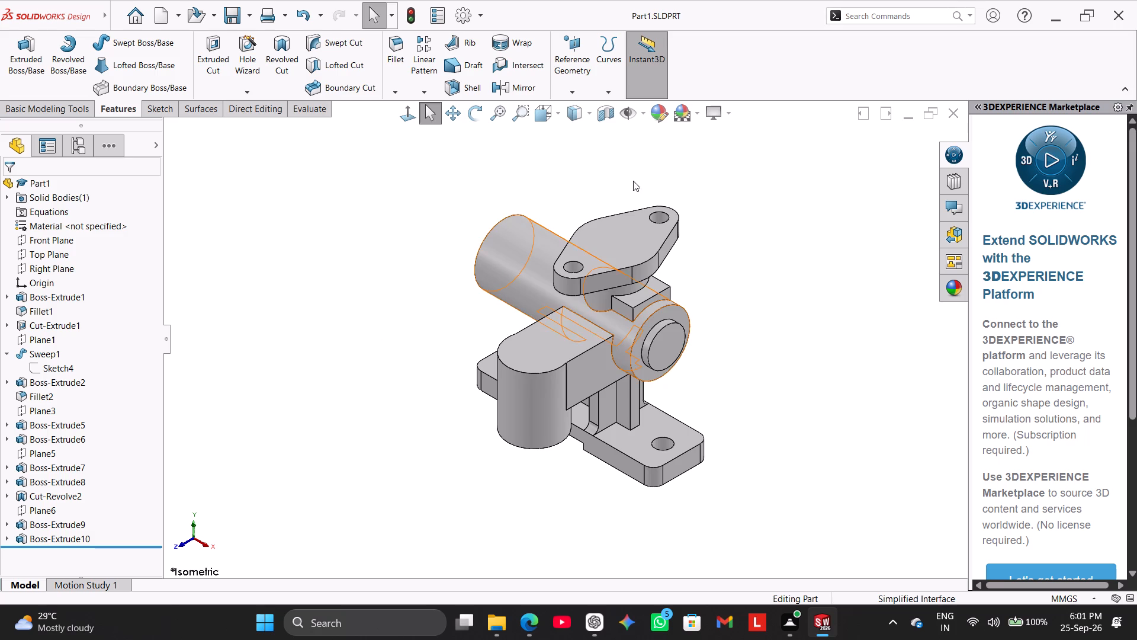
left_click(603, 105)
left_click(410, 116)
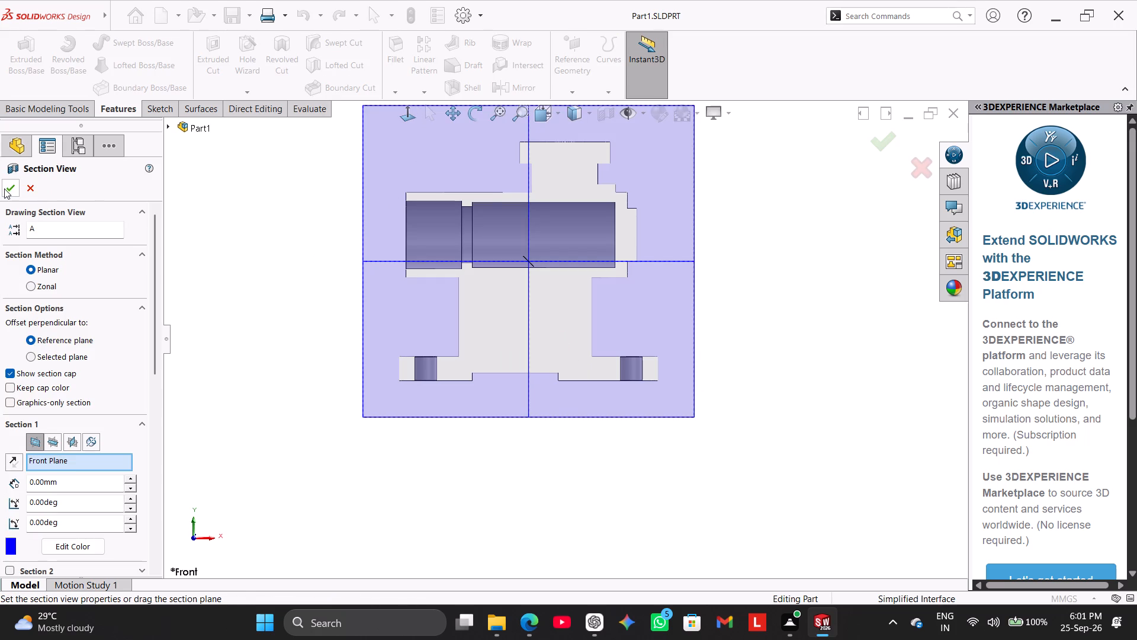
left_click(4, 188)
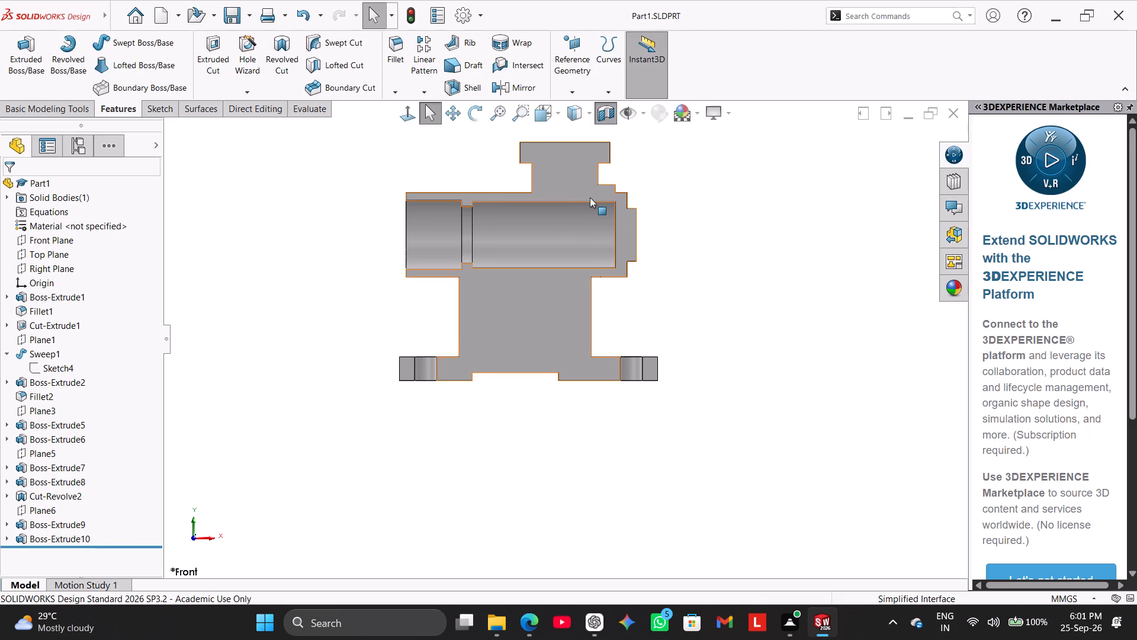
left_click(607, 108)
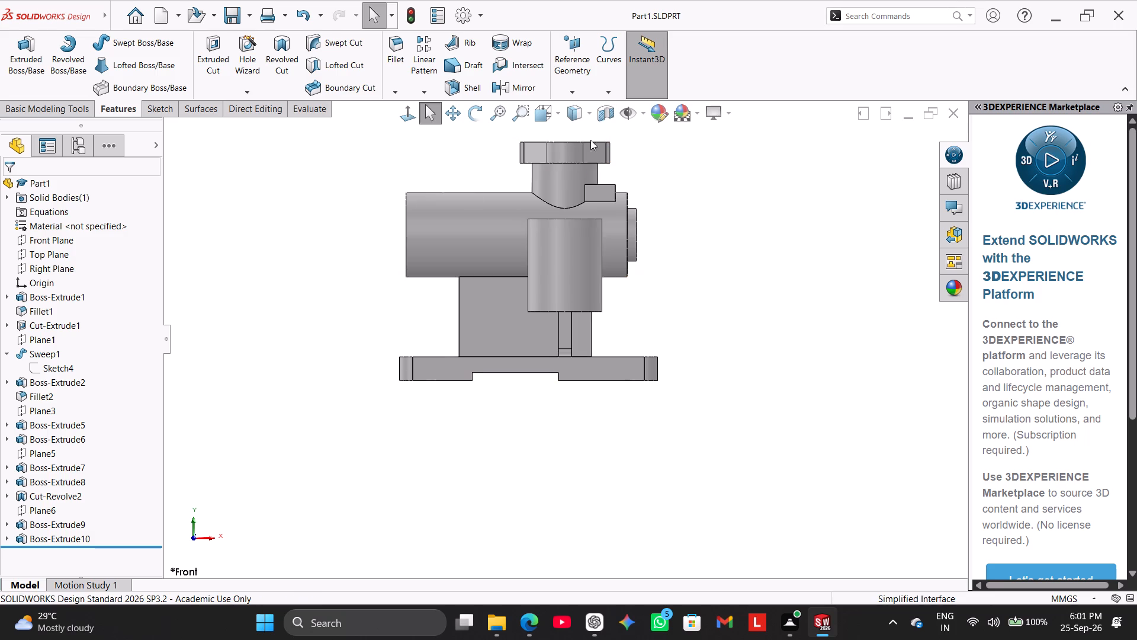
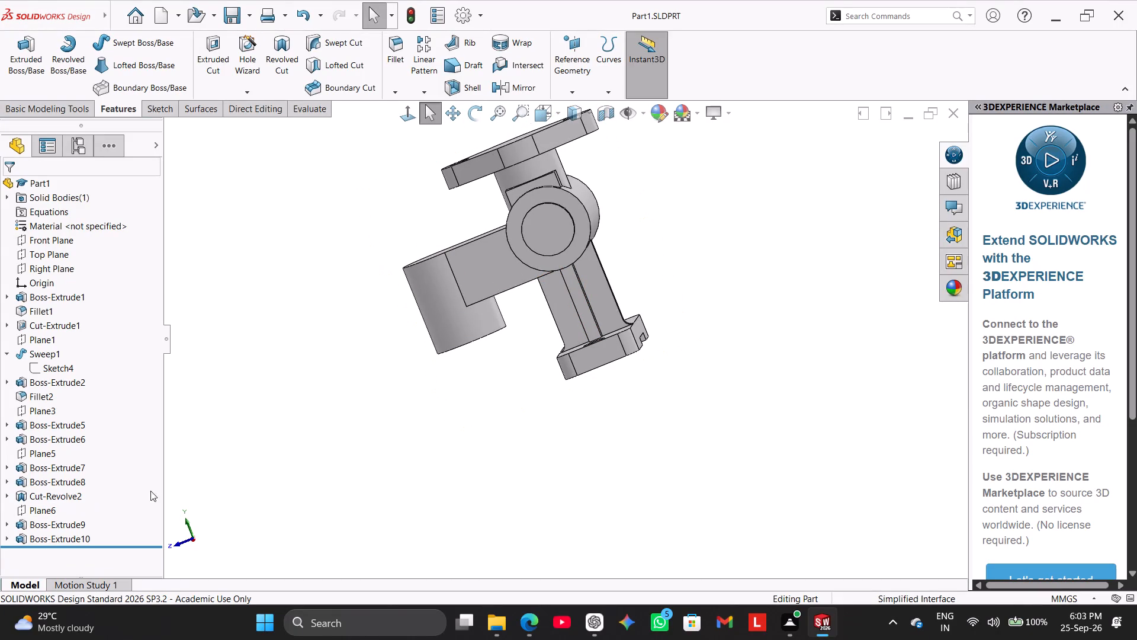
Start a sketch on Plane6 and draw a circle of about 24 mm radius centred on the cylinder's axis.
middle_click_drag(206, 463, 253, 482)
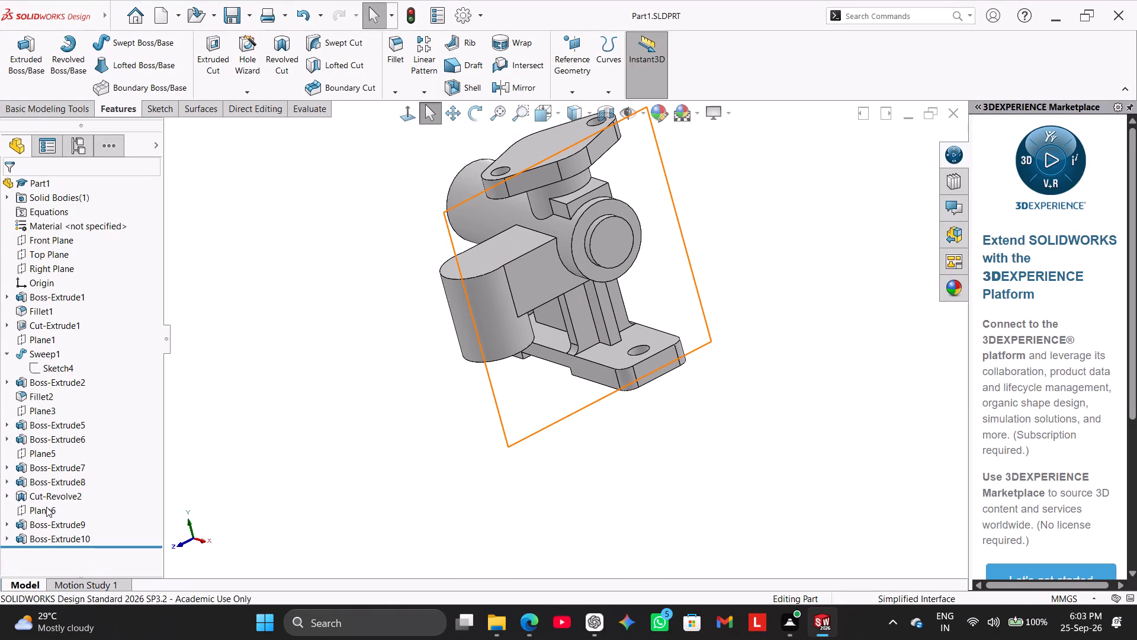
left_click(46, 507)
left_click(60, 485)
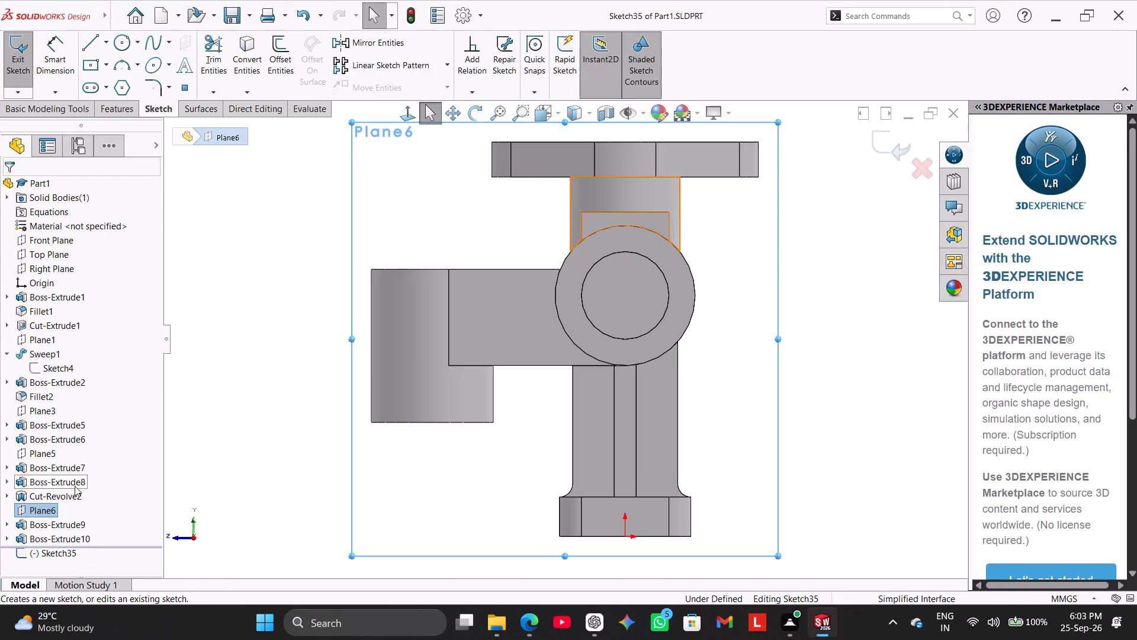
left_click(215, 420)
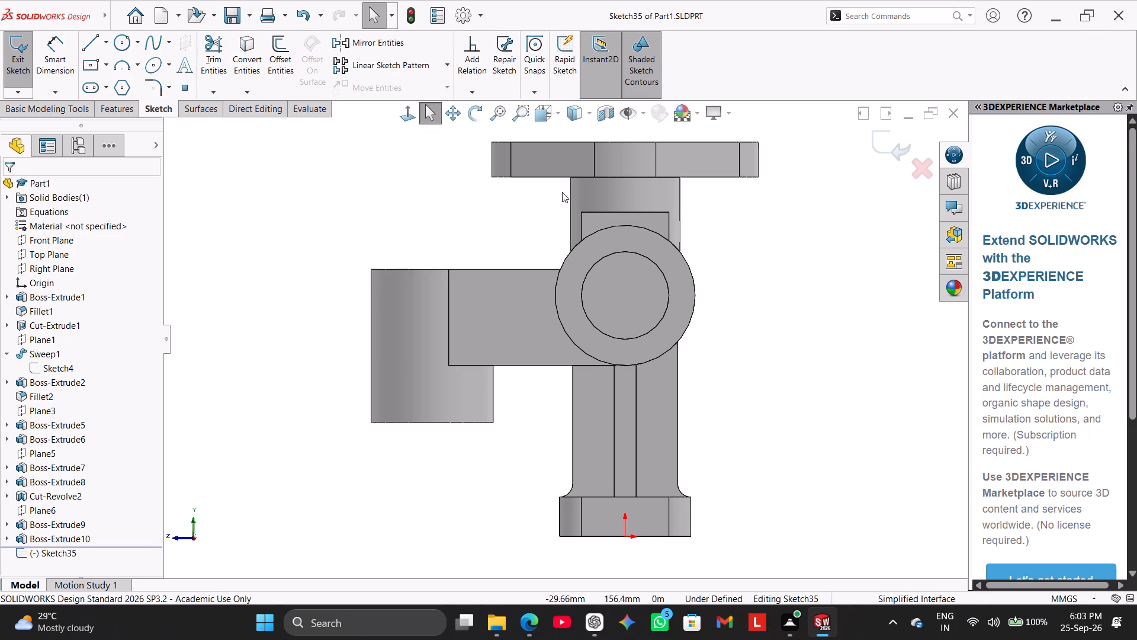
left_click(118, 42)
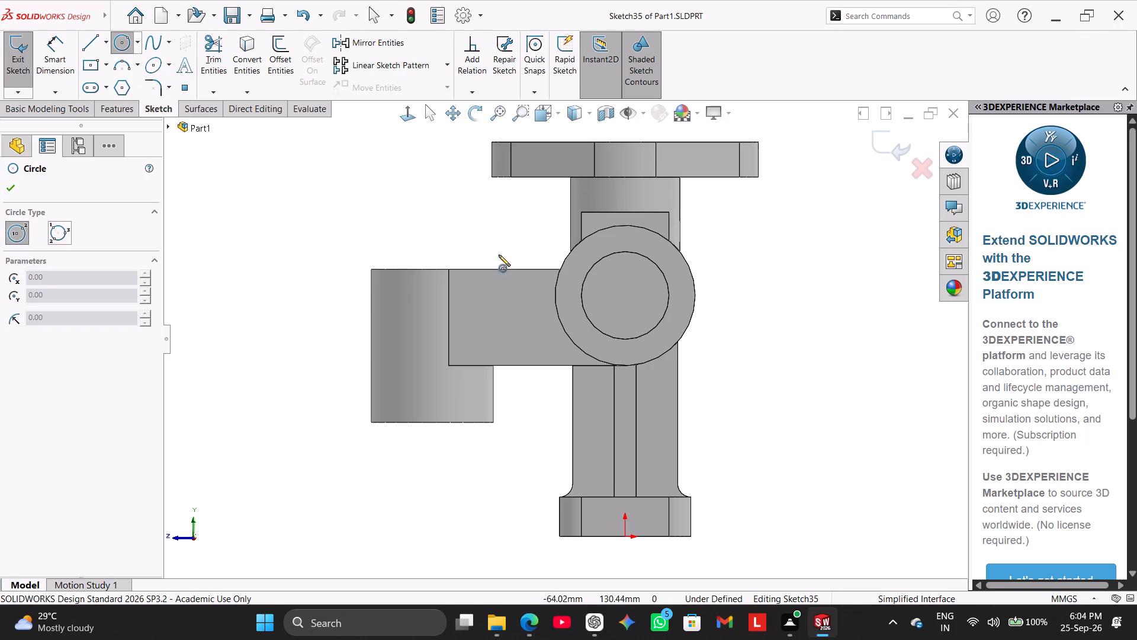
left_click(627, 293)
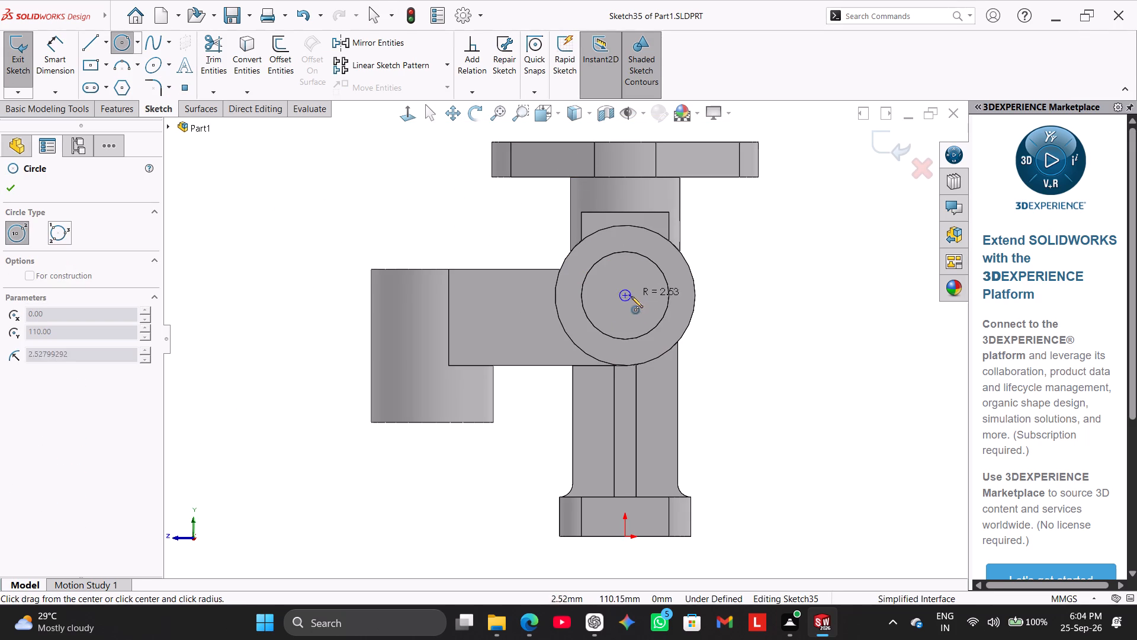
left_click(666, 329)
right_click(815, 258)
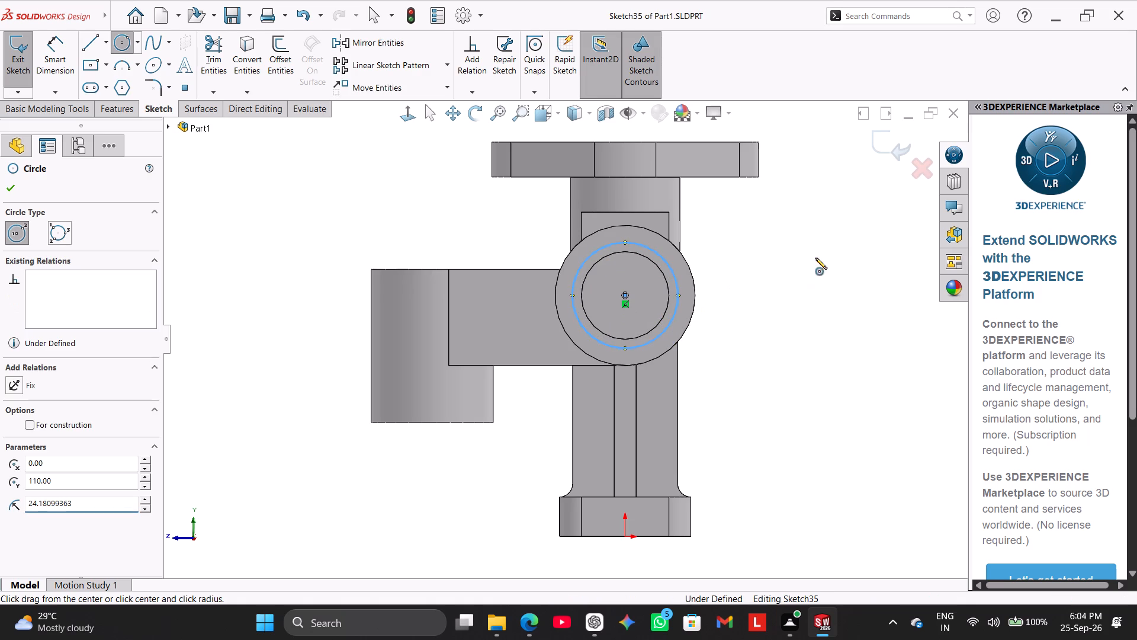
left_click(839, 268)
Dimension the new circle's diameter to 50 mm.
left_click(44, 53)
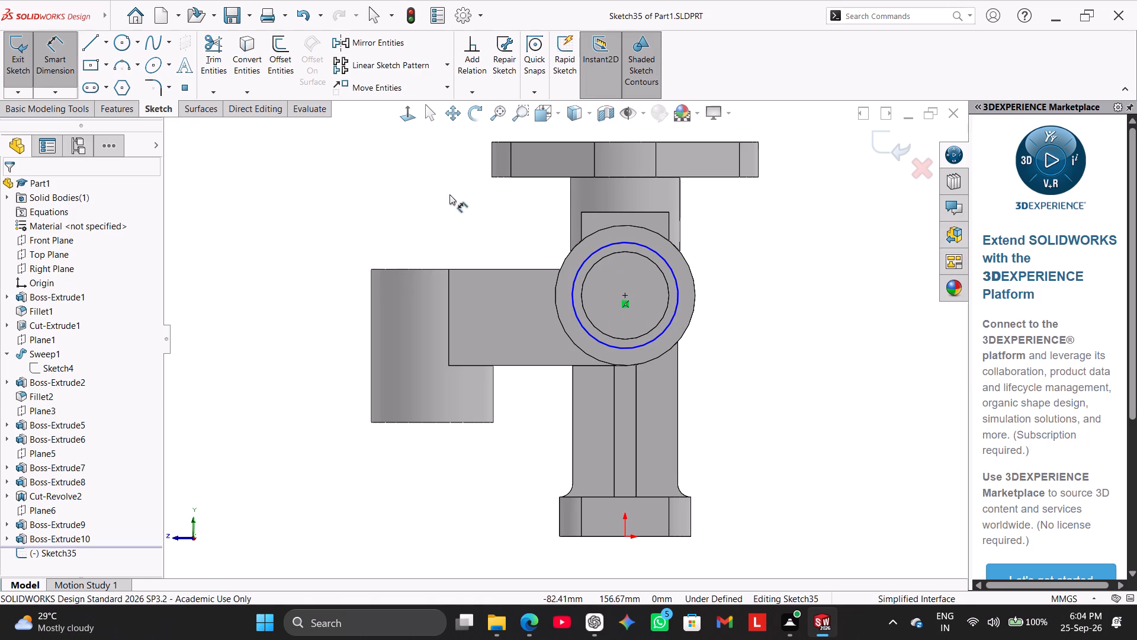
left_click(582, 264)
left_click(494, 215)
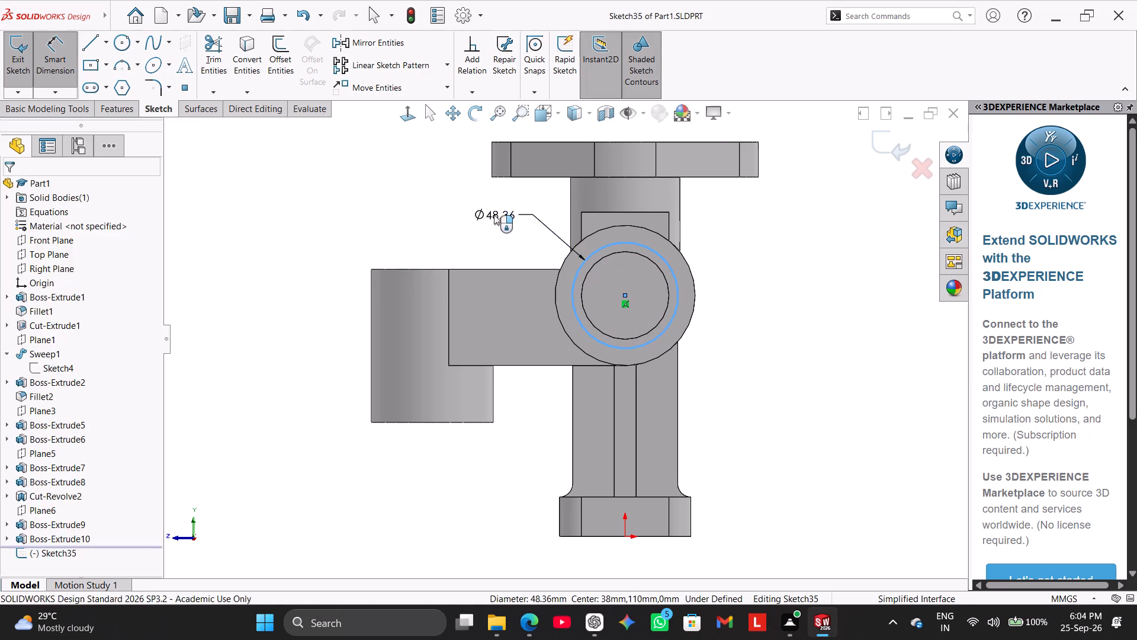
type("50")
key("Return")
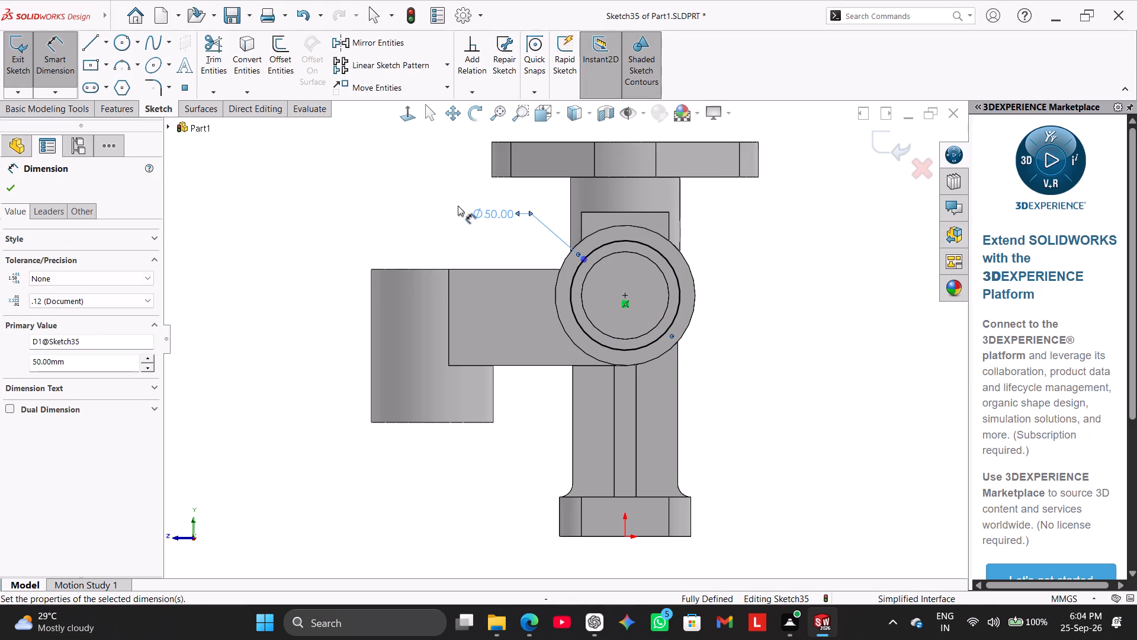
right_click(448, 200)
left_click(483, 241)
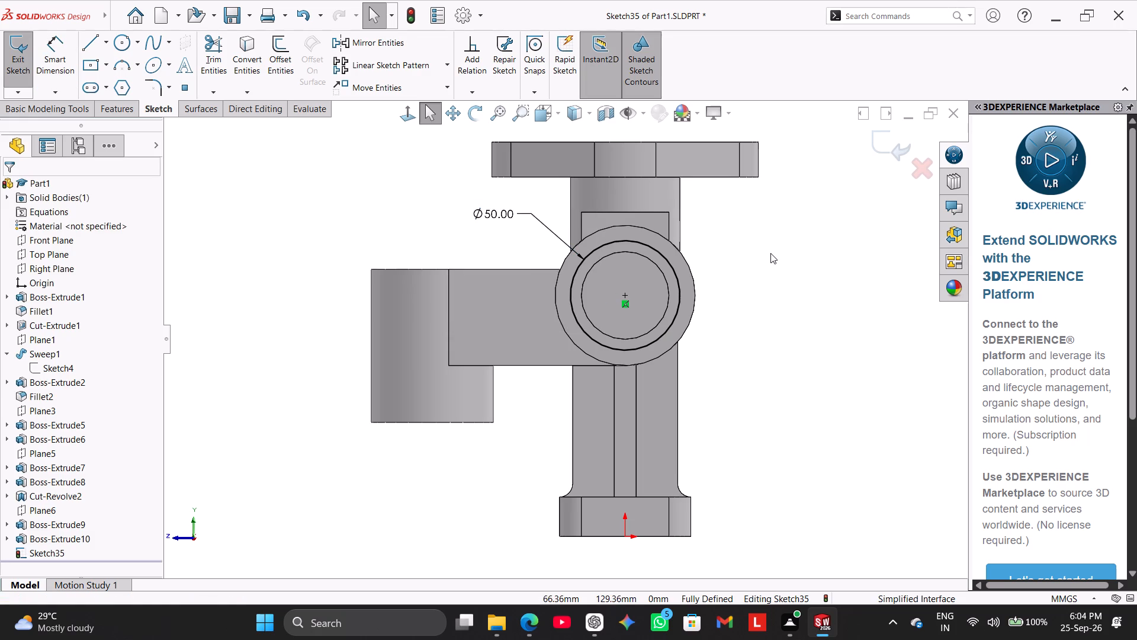
Draw a corner rectangle about 32 mm wide and 8 mm high across the circle's top, starting from a point on the circle.
scroll(770, 253, "down", 1)
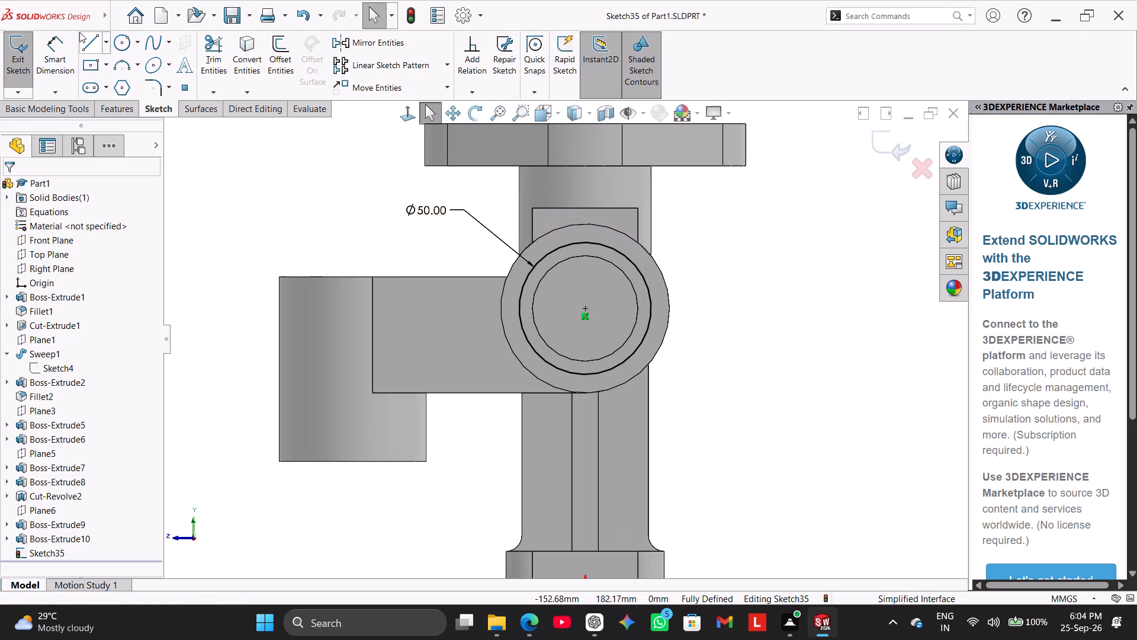
left_click(87, 40)
scroll(724, 223, "down", 1)
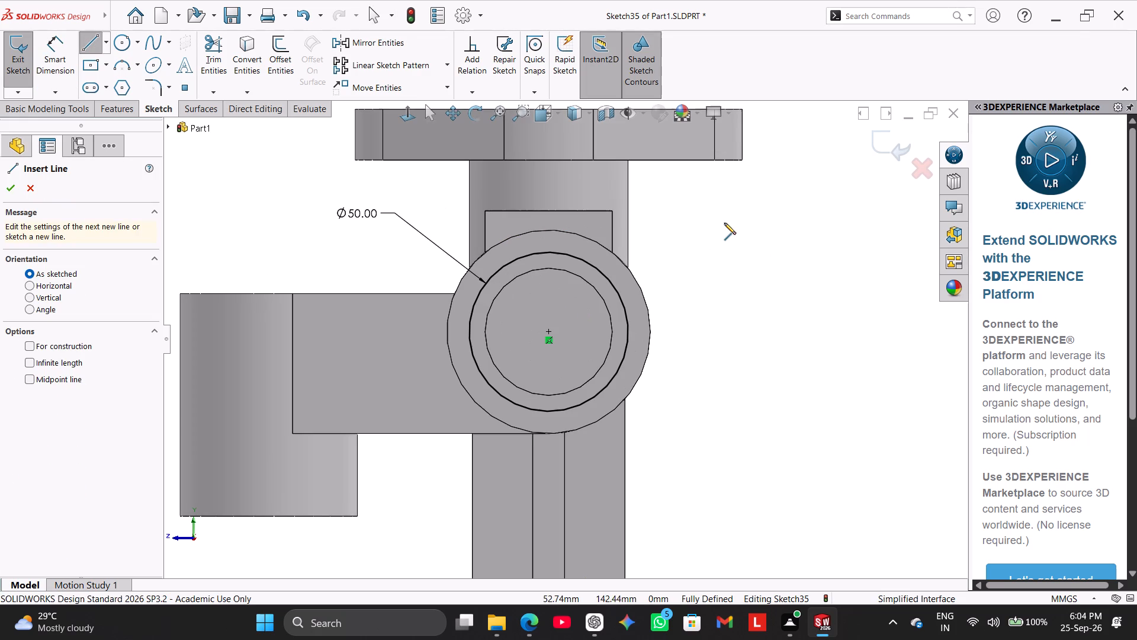
scroll(682, 235, "down", 1)
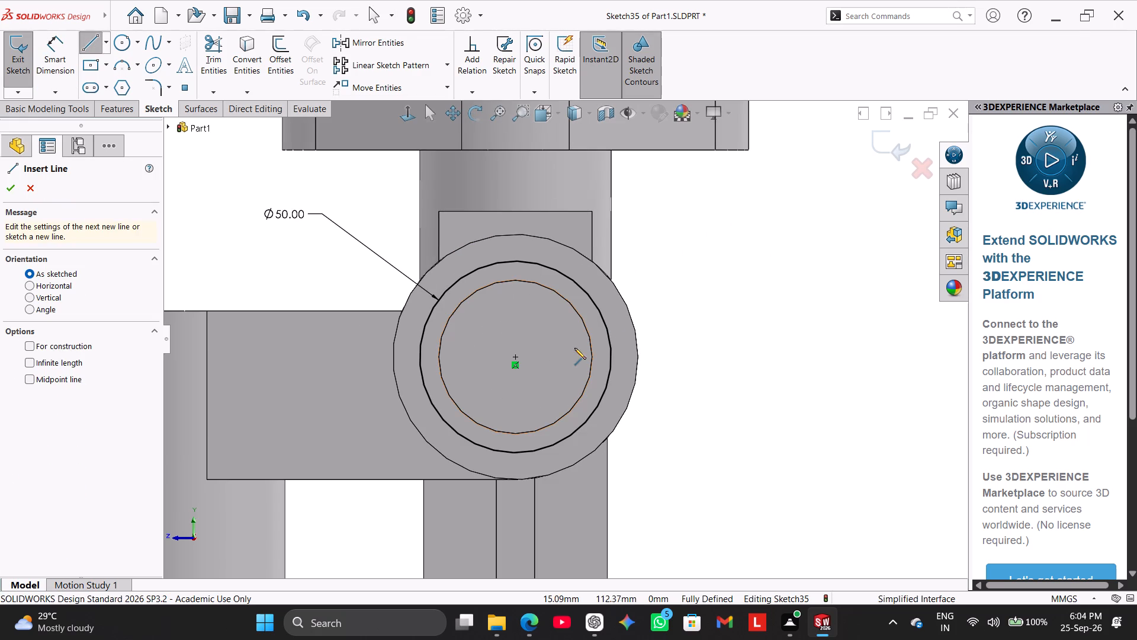
scroll(557, 306, "down", 3)
left_click(104, 62)
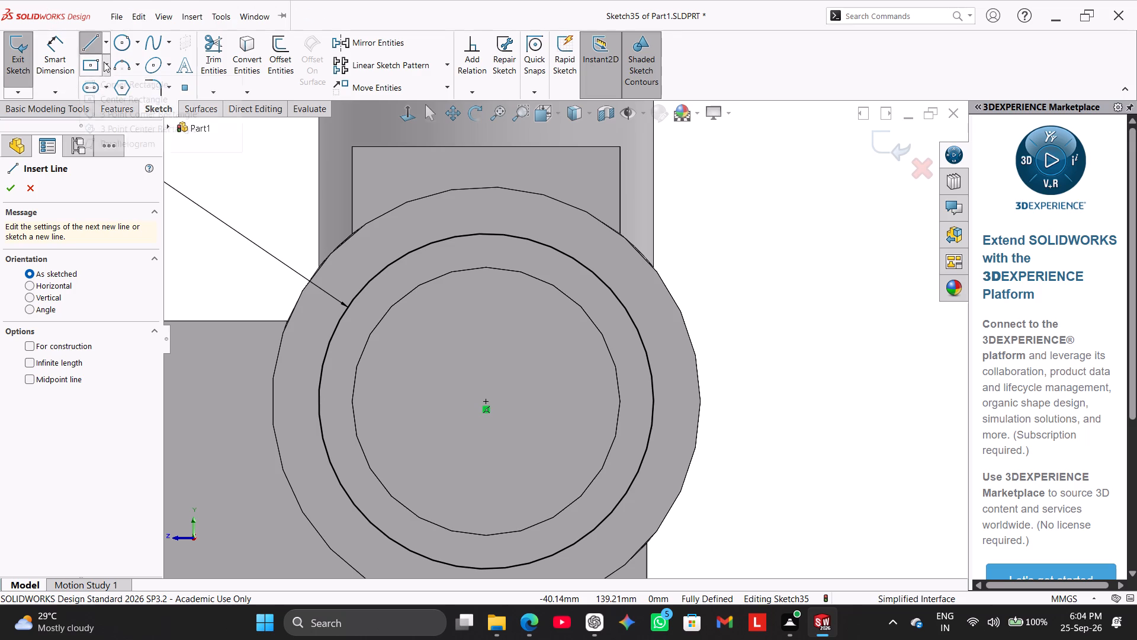
left_click(104, 80)
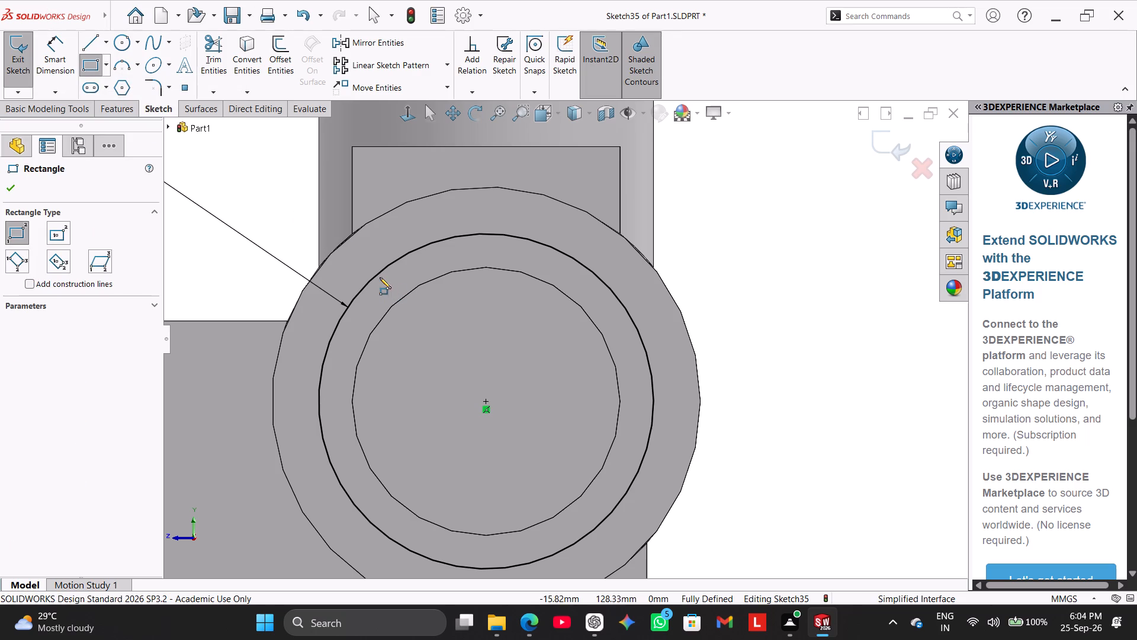
left_click(375, 275)
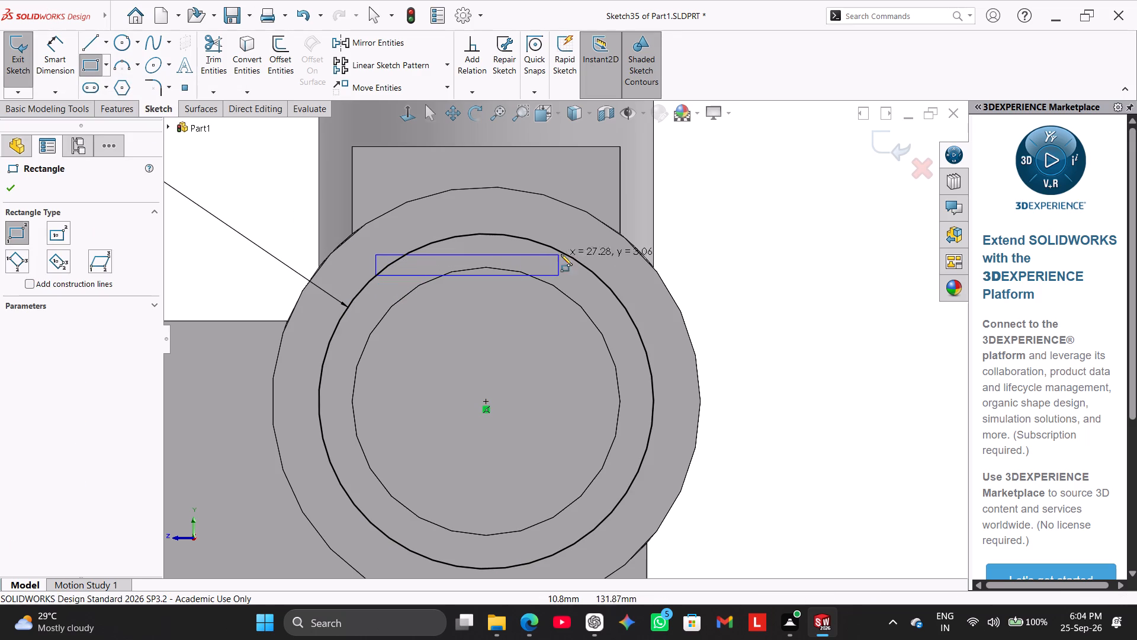
left_click(588, 225)
right_click(730, 176)
left_click(760, 184)
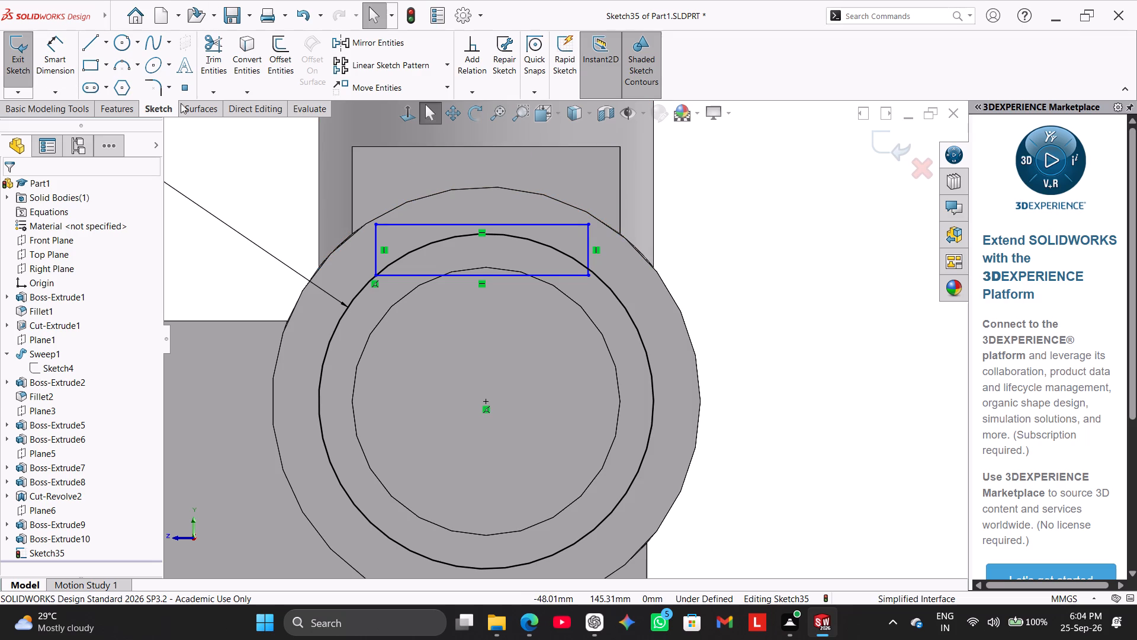
Add a Coincident relation between the rectangle's free lower corner and the 50 mm circle.
left_click(589, 276, "ctrl")
left_click(599, 276, "ctrl")
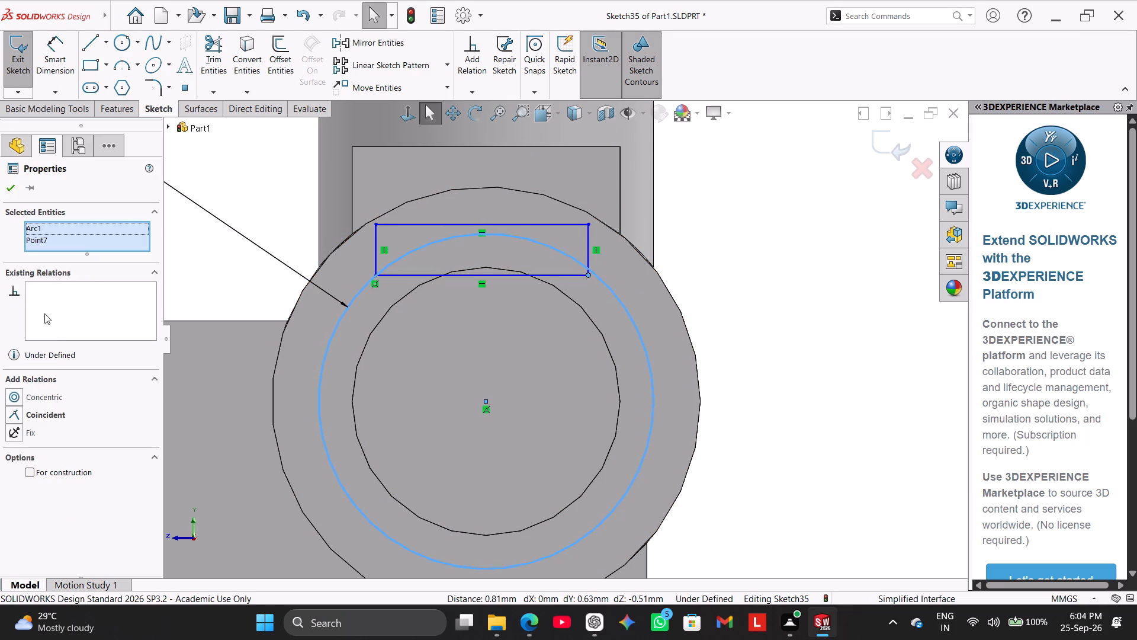
left_click(45, 411)
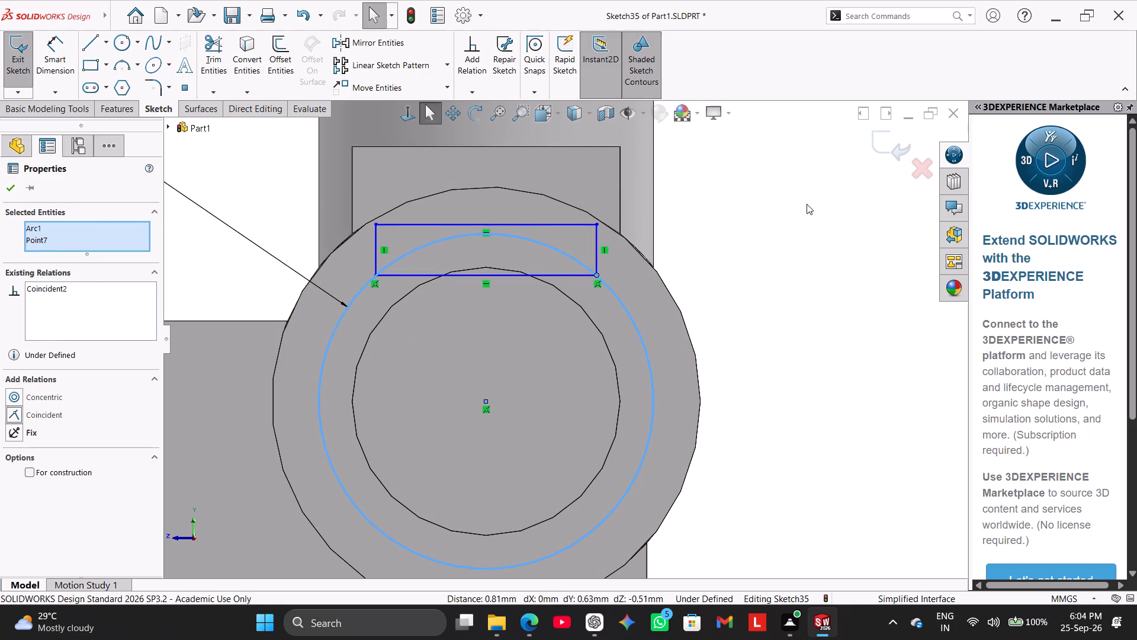
left_click(807, 204)
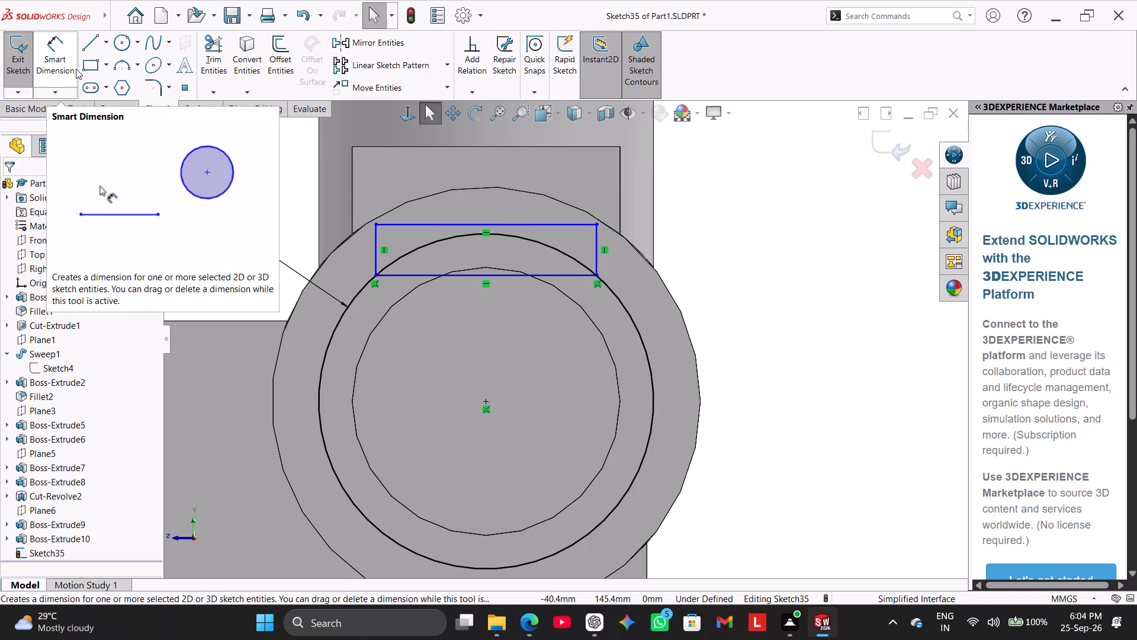
Dimension the rectangle's top edge to a width of 24 mm.
left_click(51, 49)
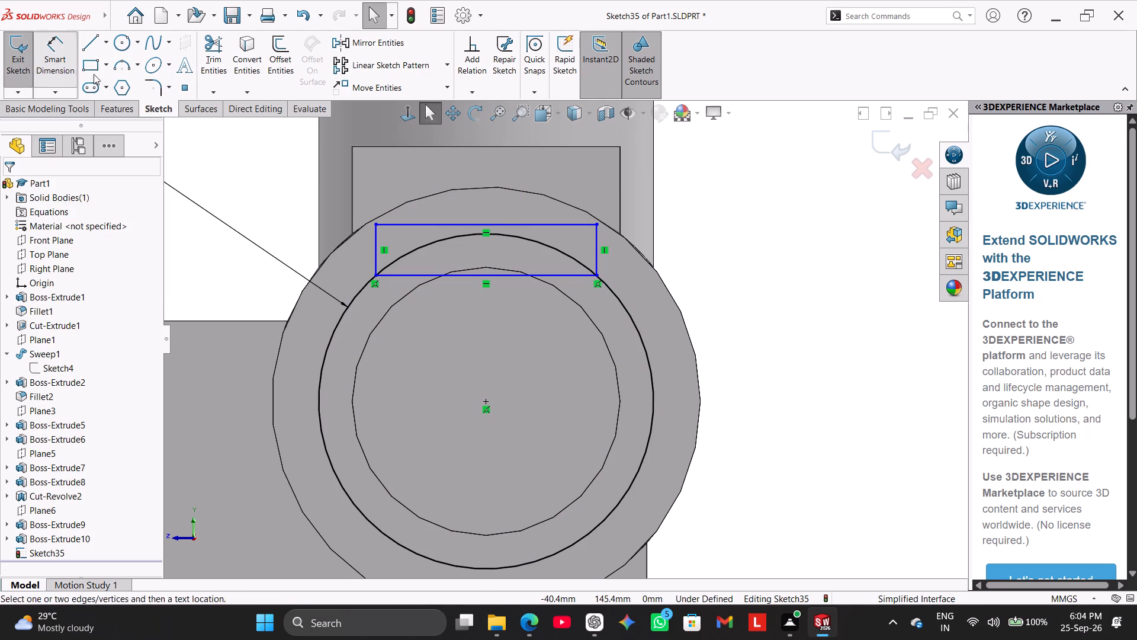
left_click(464, 223)
left_click(471, 174)
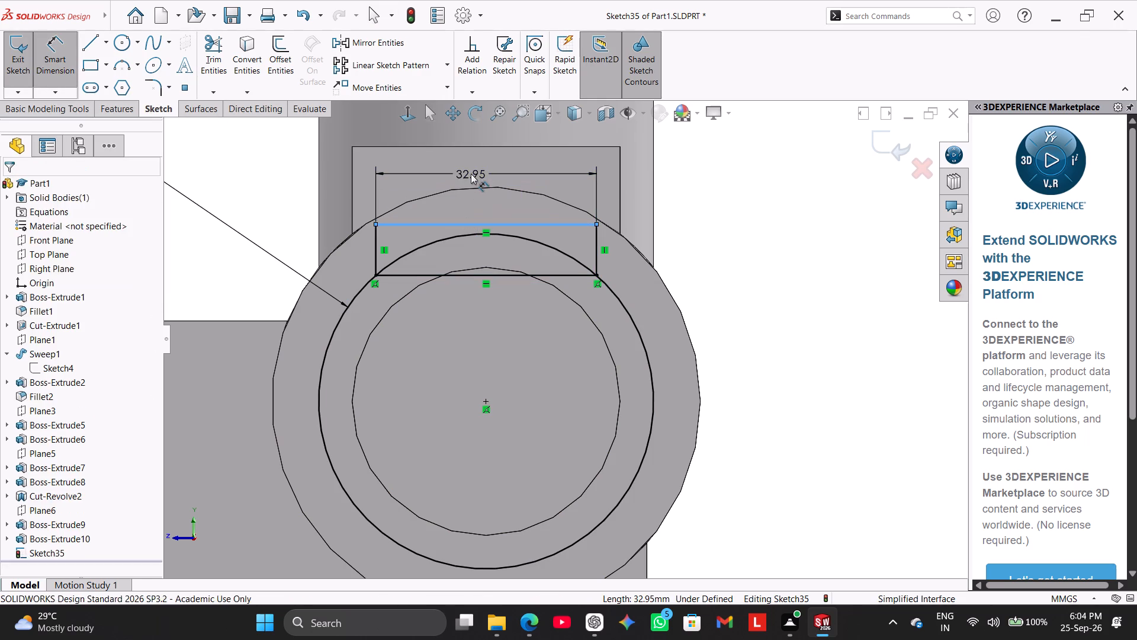
type("24")
key("Return")
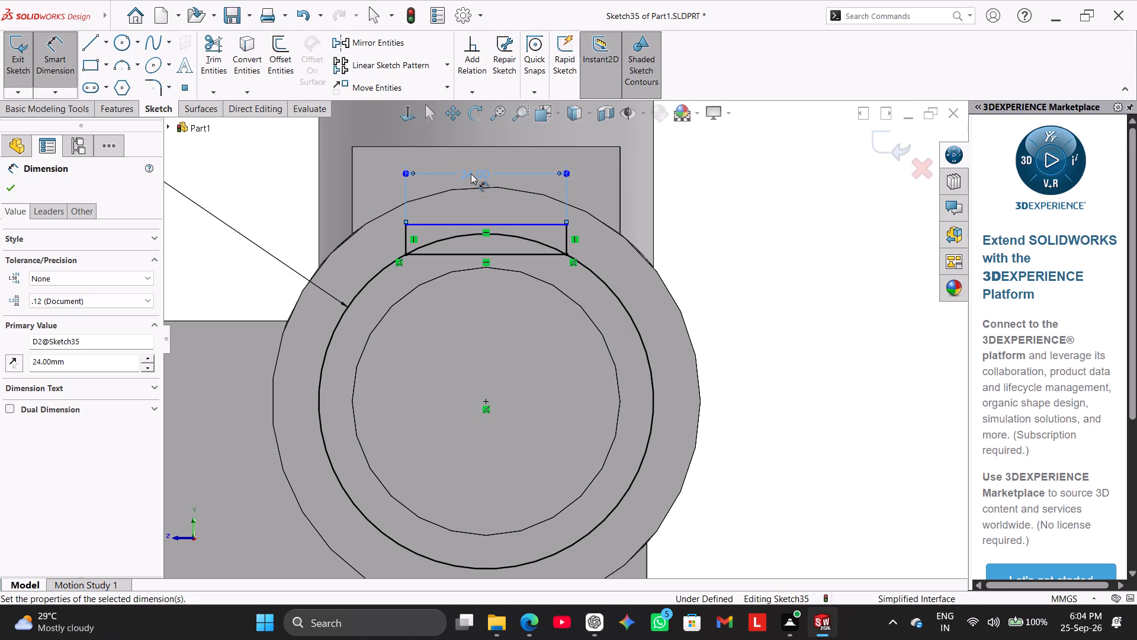
right_click(804, 222)
left_click(862, 261)
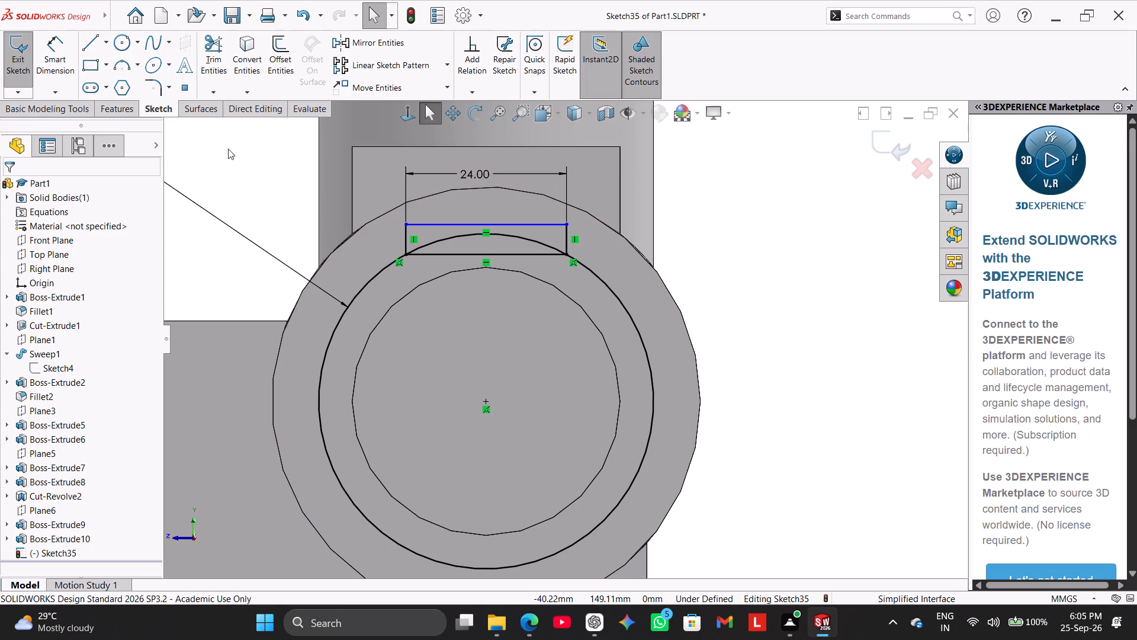
Draw a vertical centerline from the midpoint of the rectangle's top edge to the lowest point of the 50 mm circle.
left_click(52, 59)
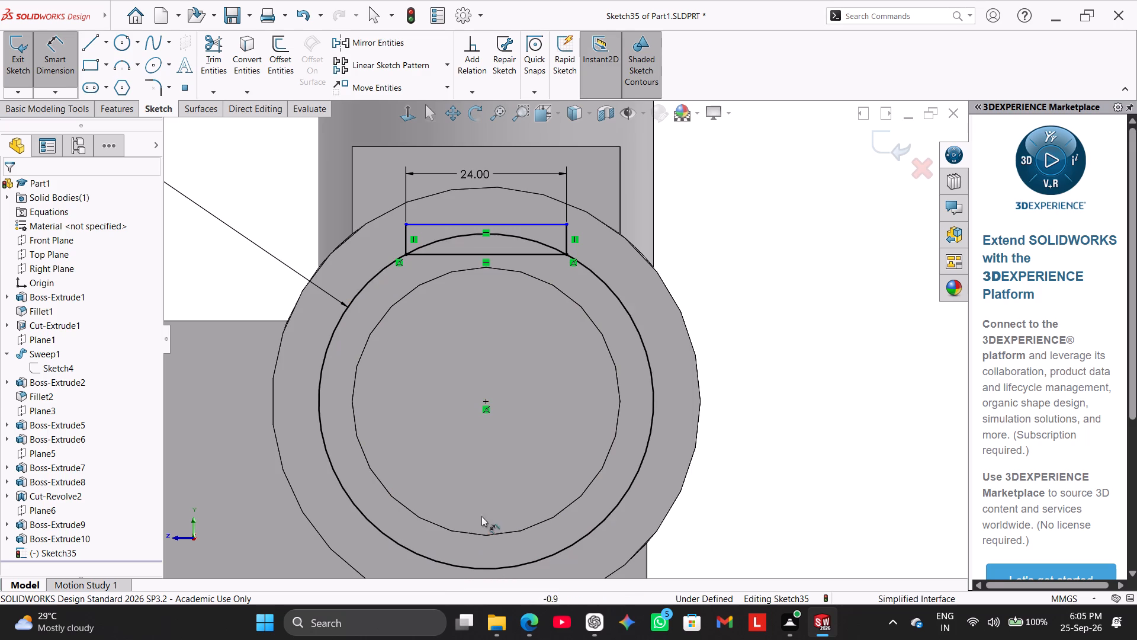
left_click(105, 35)
left_click(116, 79)
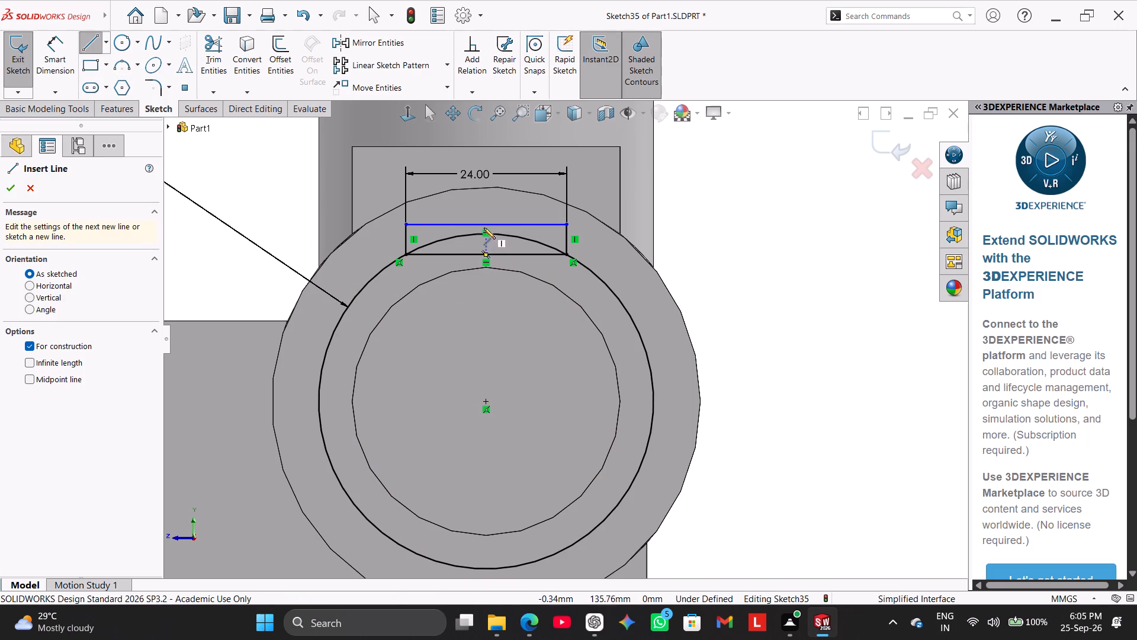
left_click(486, 223)
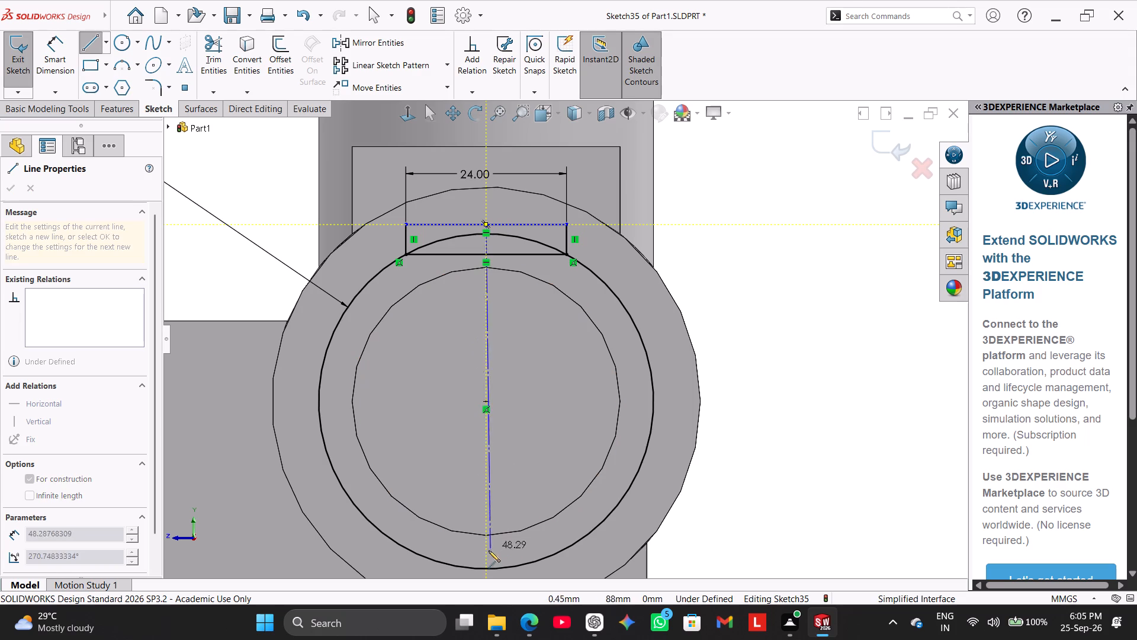
left_click(484, 568)
right_click(747, 329)
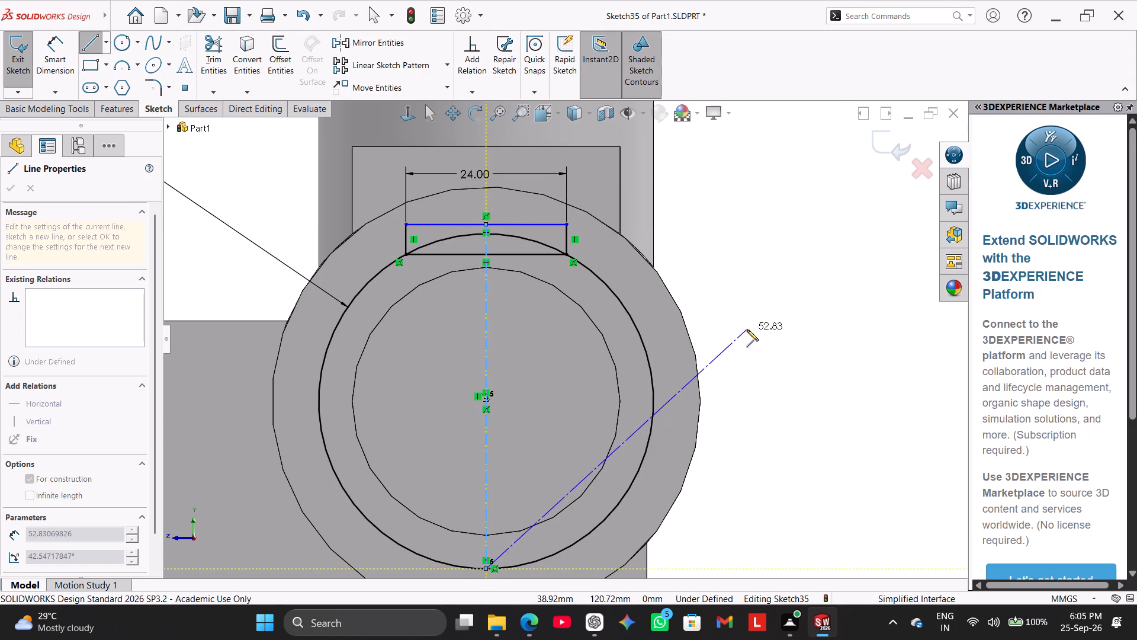
left_click(767, 338)
Dimension the vertical distance between the rectangle's top edge midpoint and the circle's lowest point to 53 mm.
left_click(49, 54)
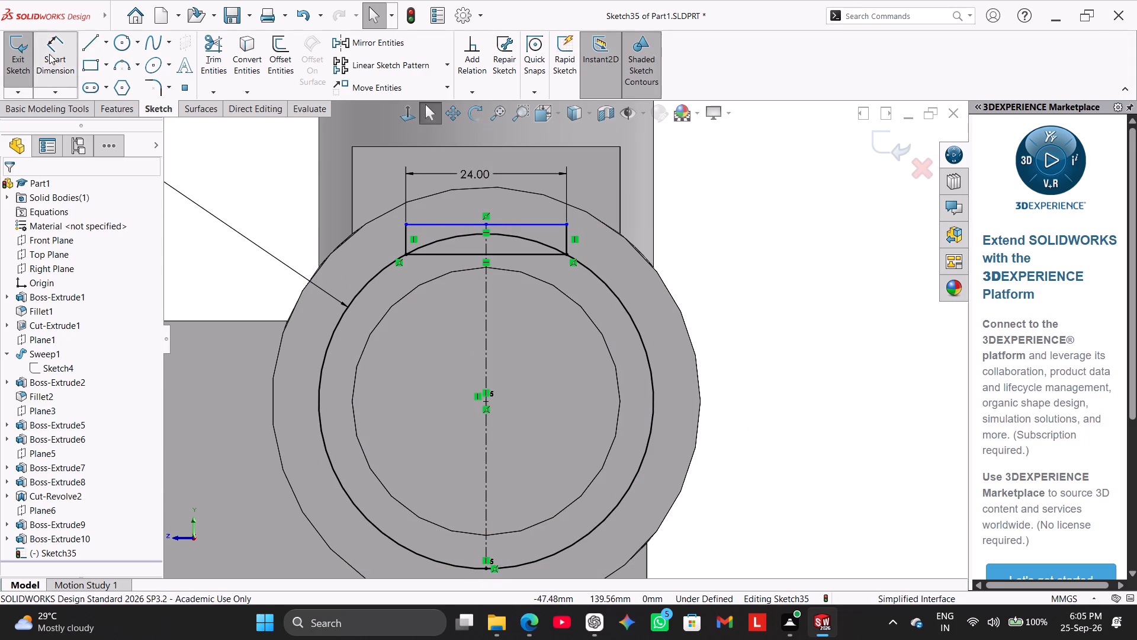
left_click(487, 223)
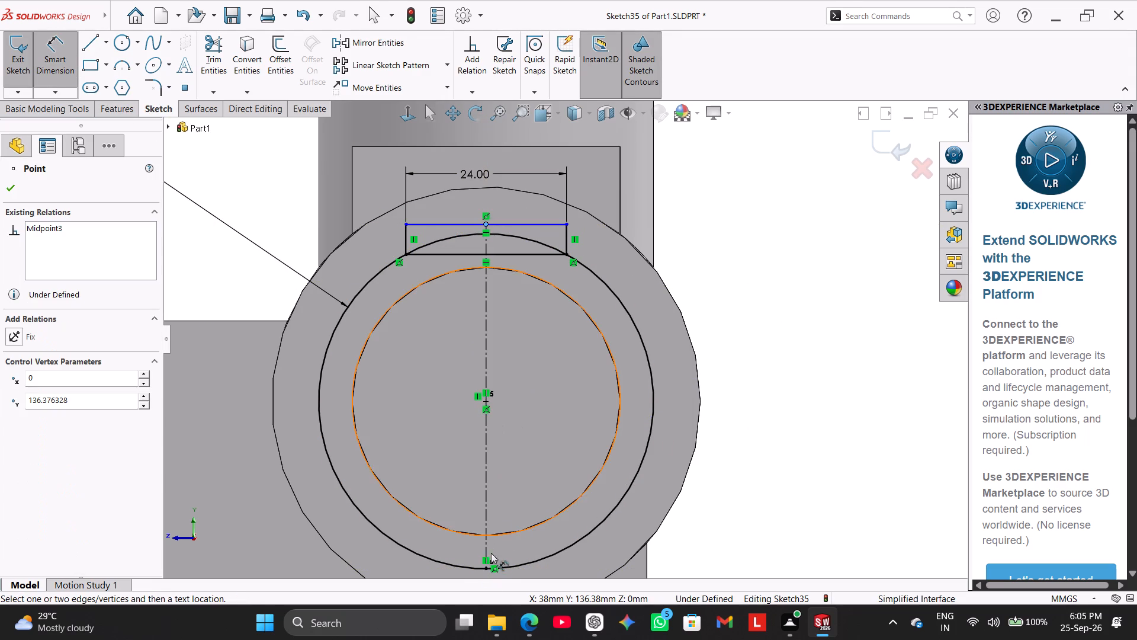
left_click(487, 567)
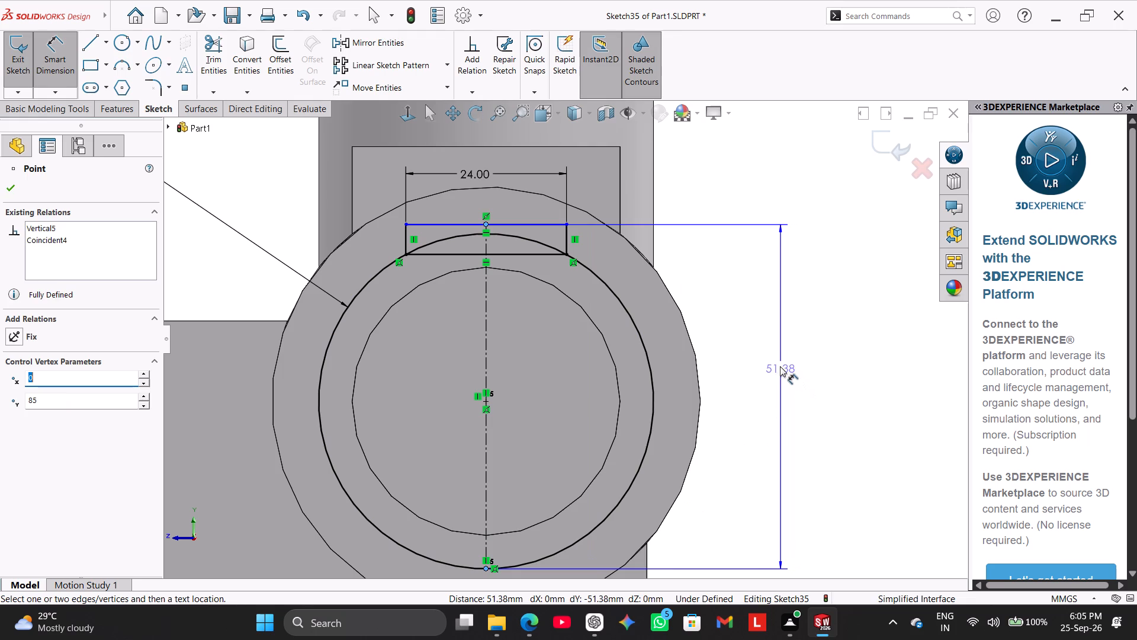
left_click(780, 366)
type("53")
key("Return")
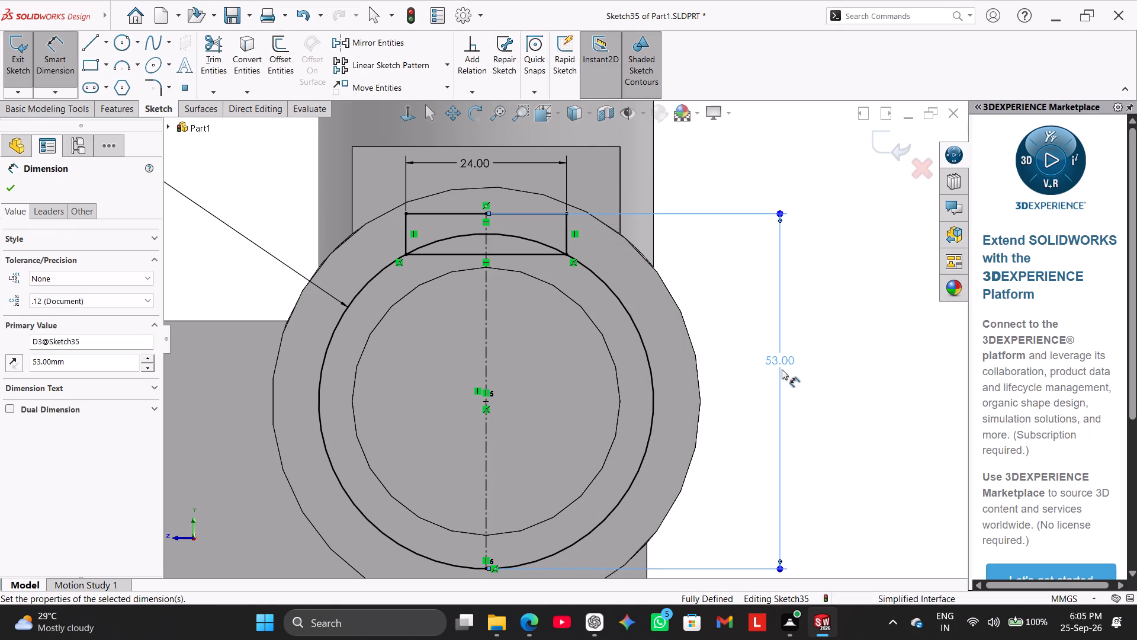
right_click(818, 340)
left_click(860, 382)
Trim away both halves of the rectangle's bottom edge inside the 50 mm circle.
scroll(840, 382, "up", 1)
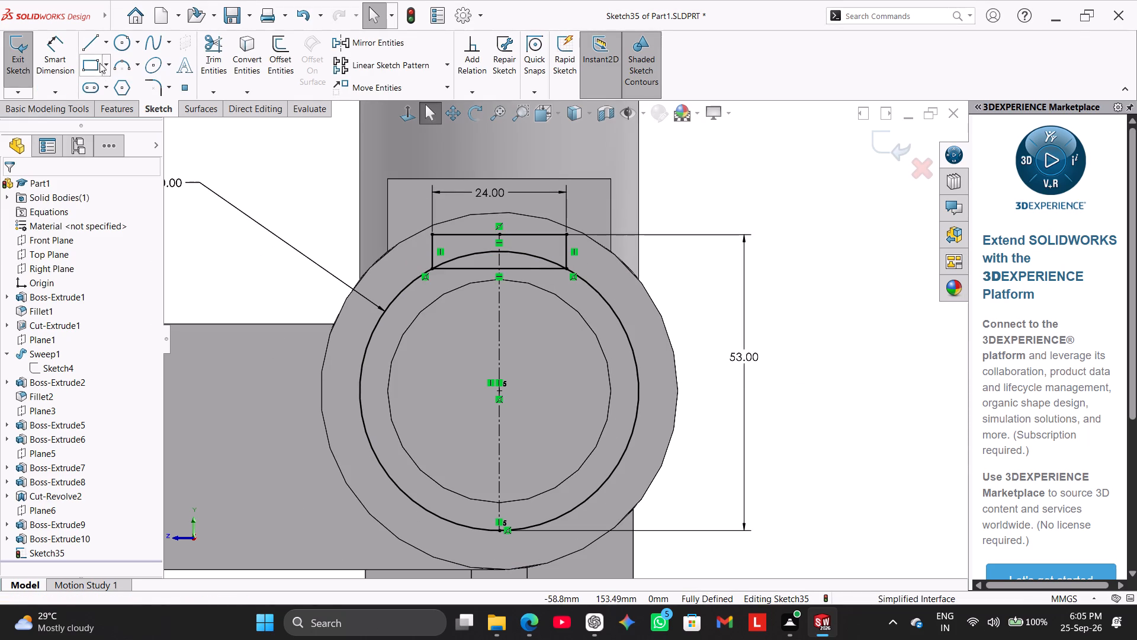
left_click(213, 43)
left_click(467, 266)
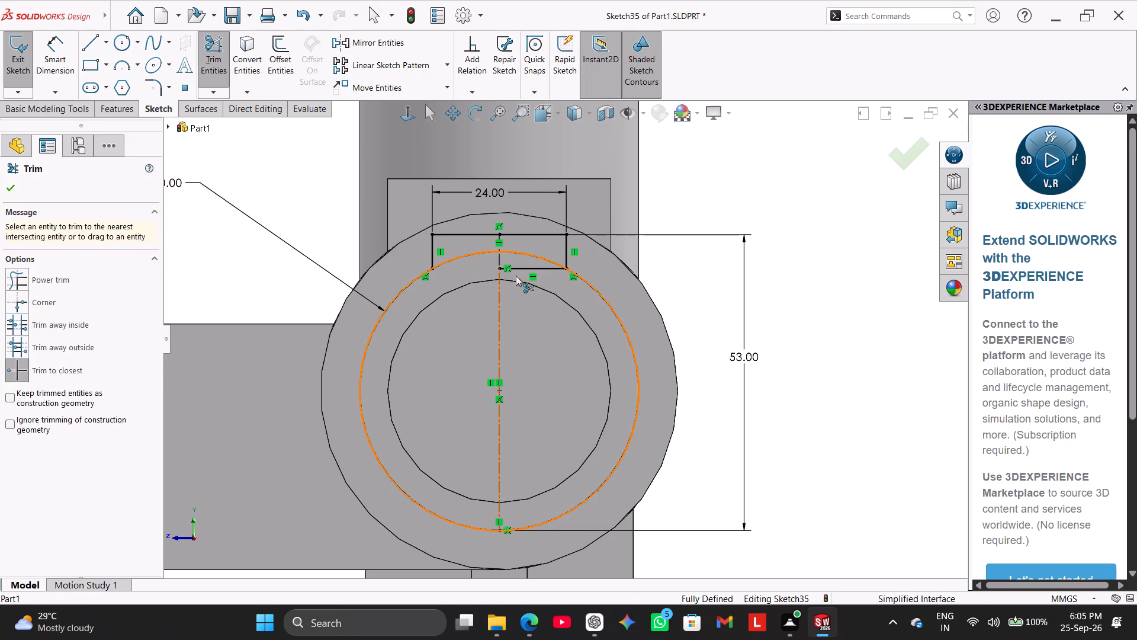
left_click(532, 267)
right_click(308, 186)
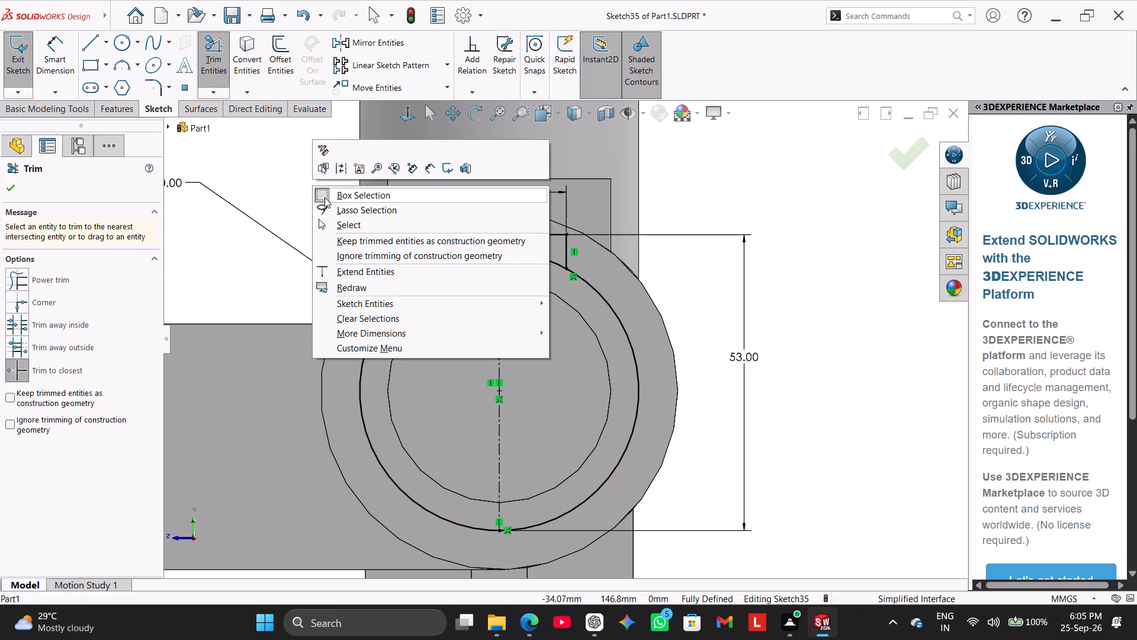
left_click(354, 225)
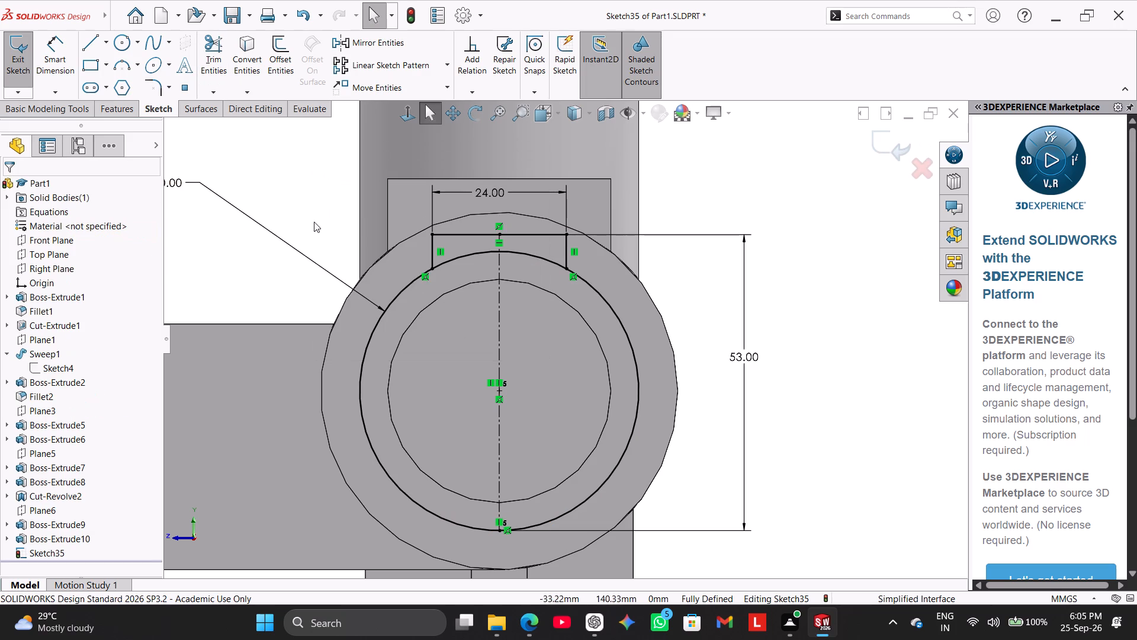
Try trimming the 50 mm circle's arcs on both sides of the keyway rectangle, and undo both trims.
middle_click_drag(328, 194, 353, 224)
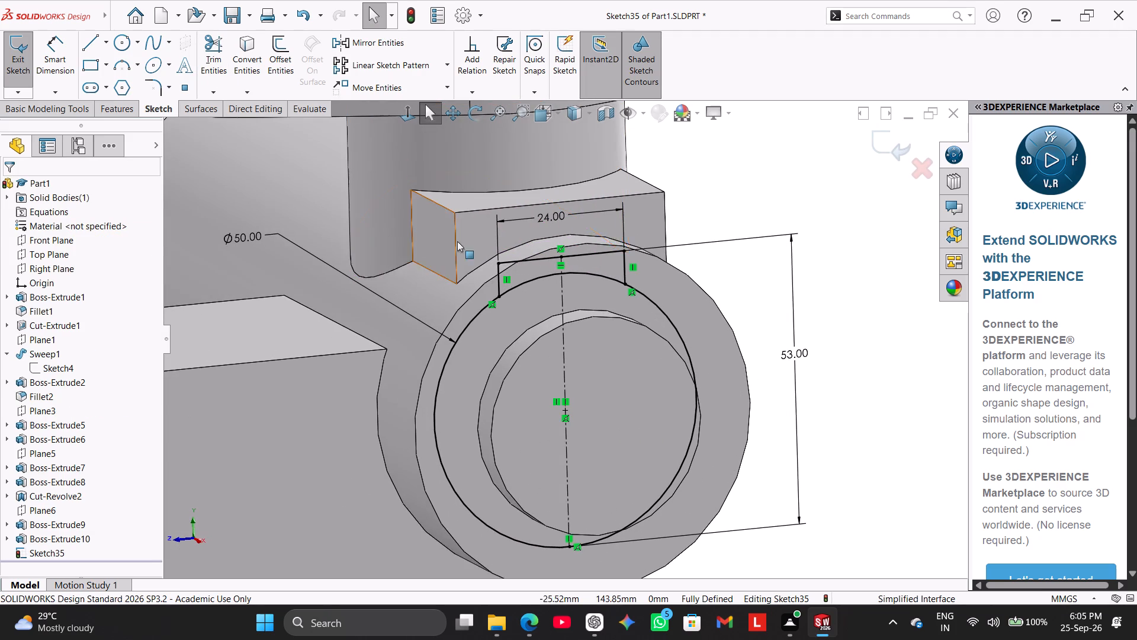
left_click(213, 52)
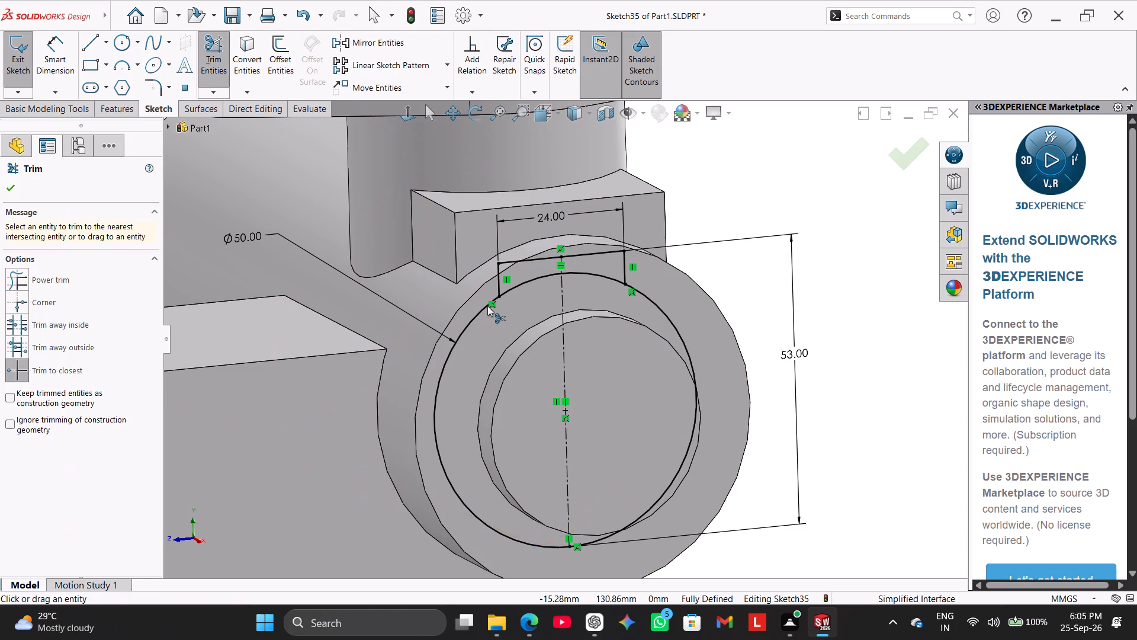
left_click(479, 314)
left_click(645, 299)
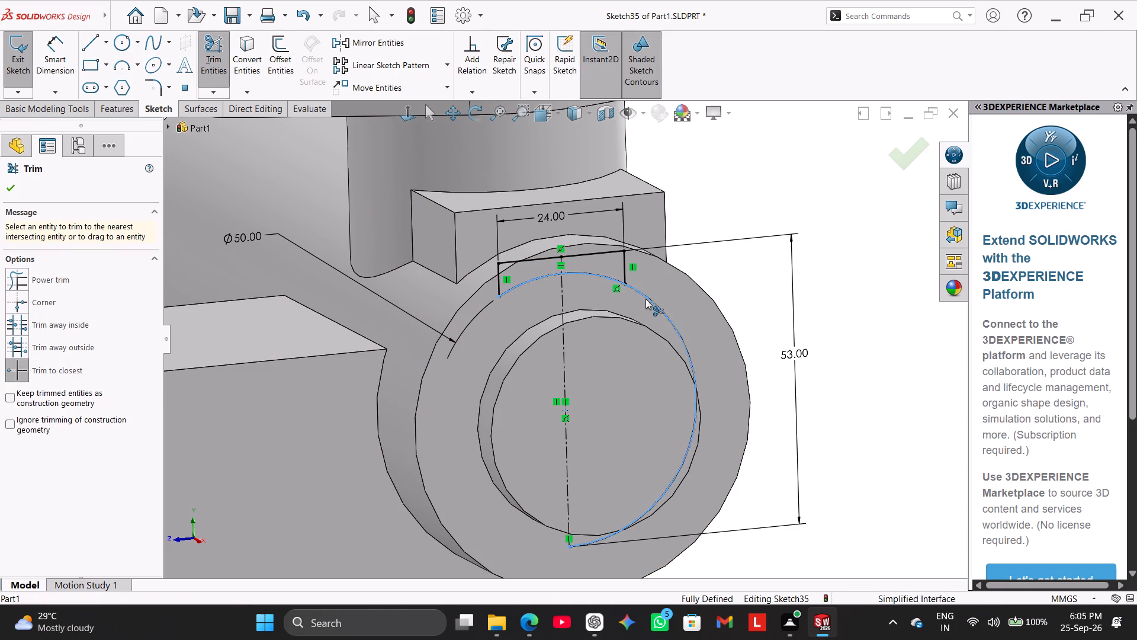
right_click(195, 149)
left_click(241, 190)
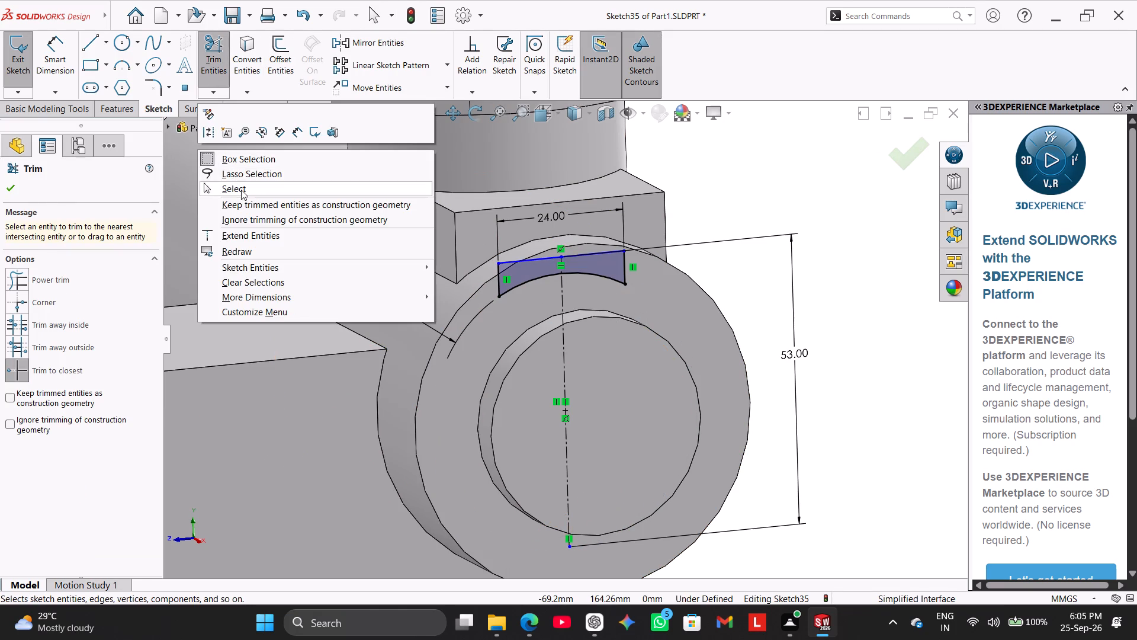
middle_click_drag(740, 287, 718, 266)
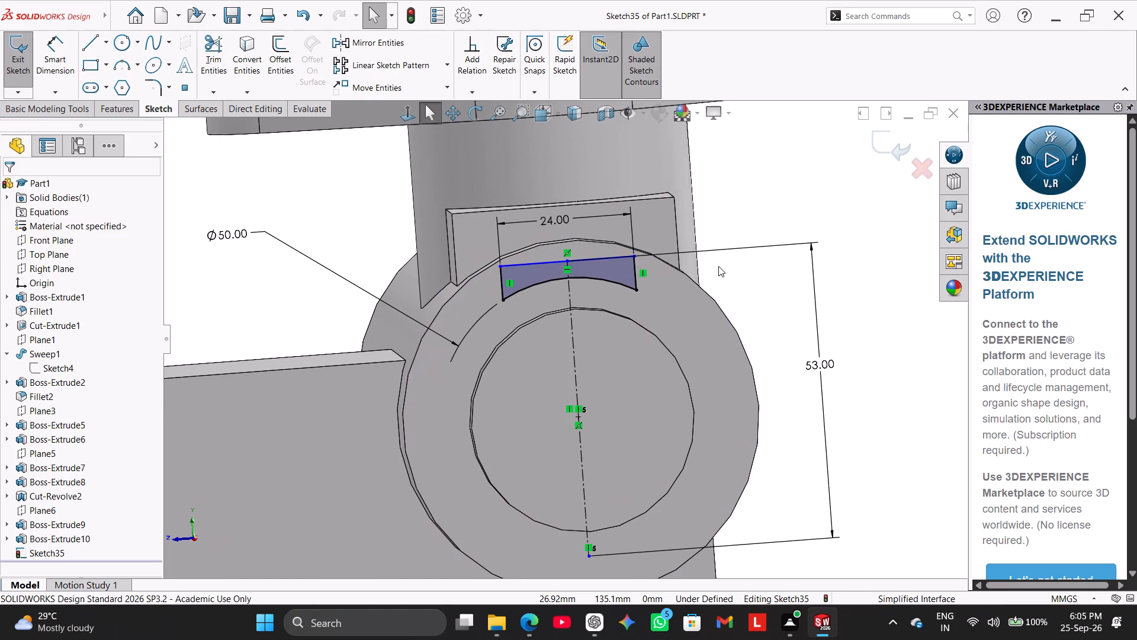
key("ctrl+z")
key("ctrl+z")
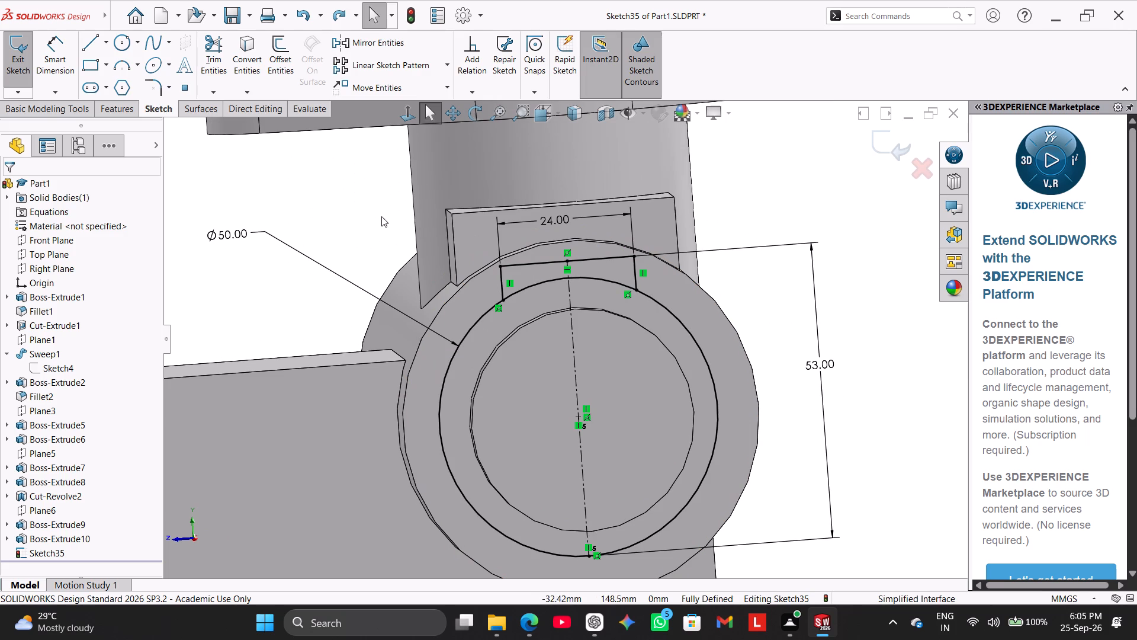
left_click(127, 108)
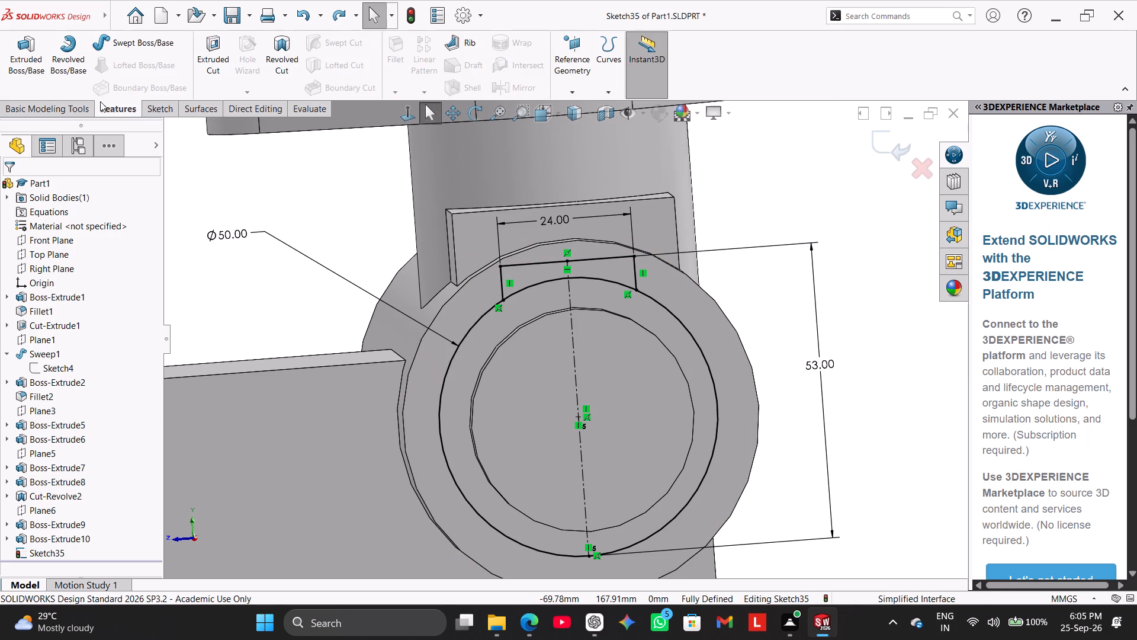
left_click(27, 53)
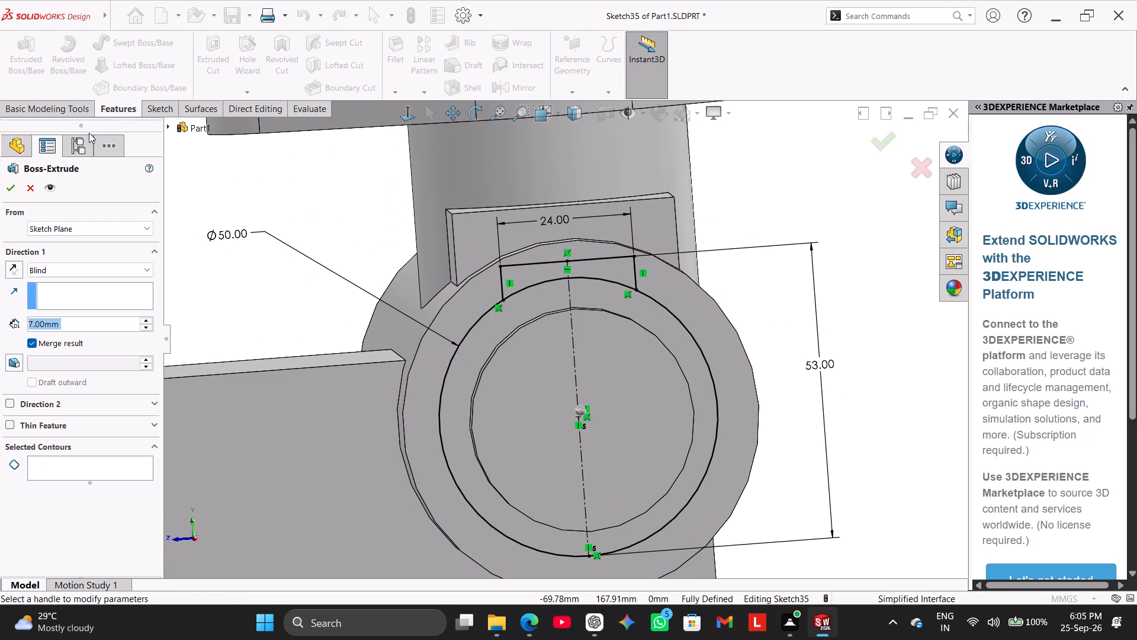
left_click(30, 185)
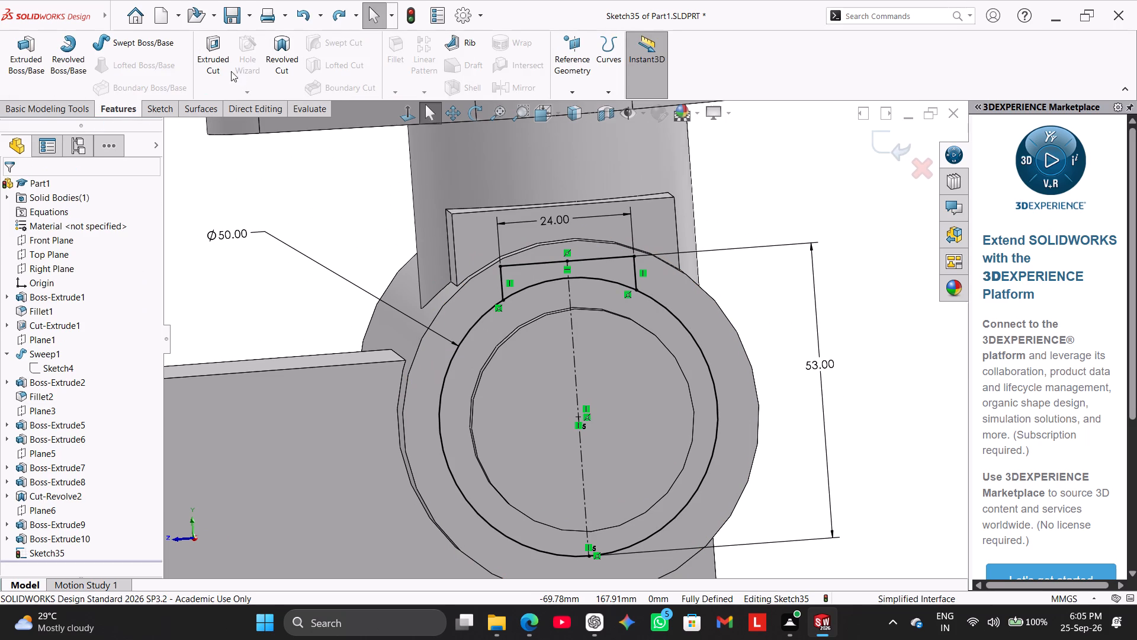
Try an Extruded Cut of the keyway's open three-sided contour with a Blind depth of 38 mm.
left_click(219, 58)
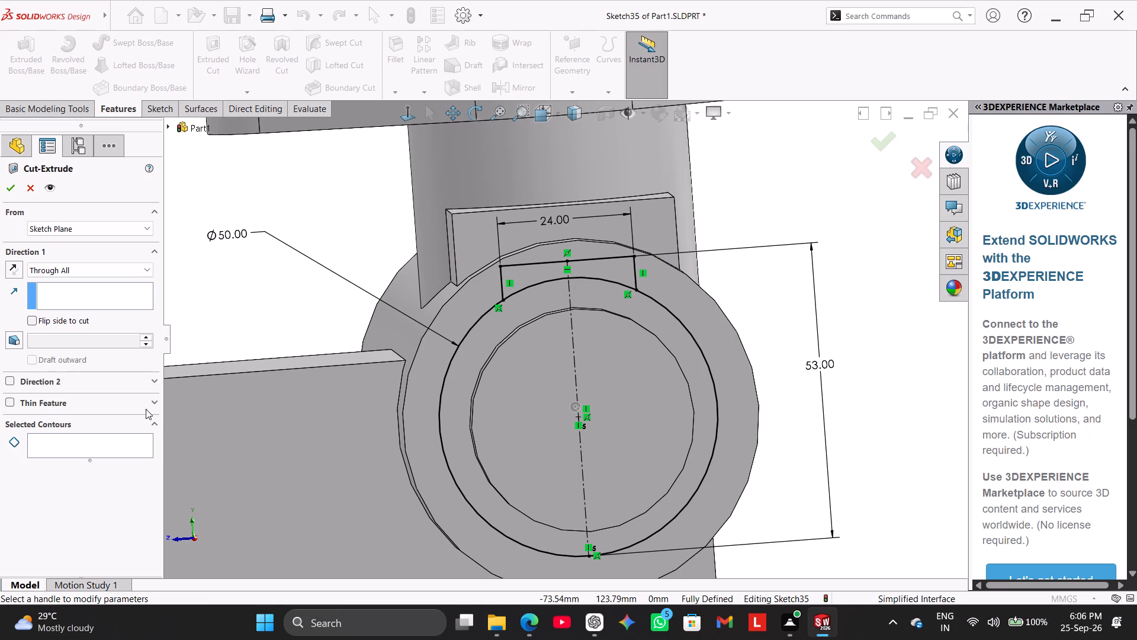
left_click(123, 445)
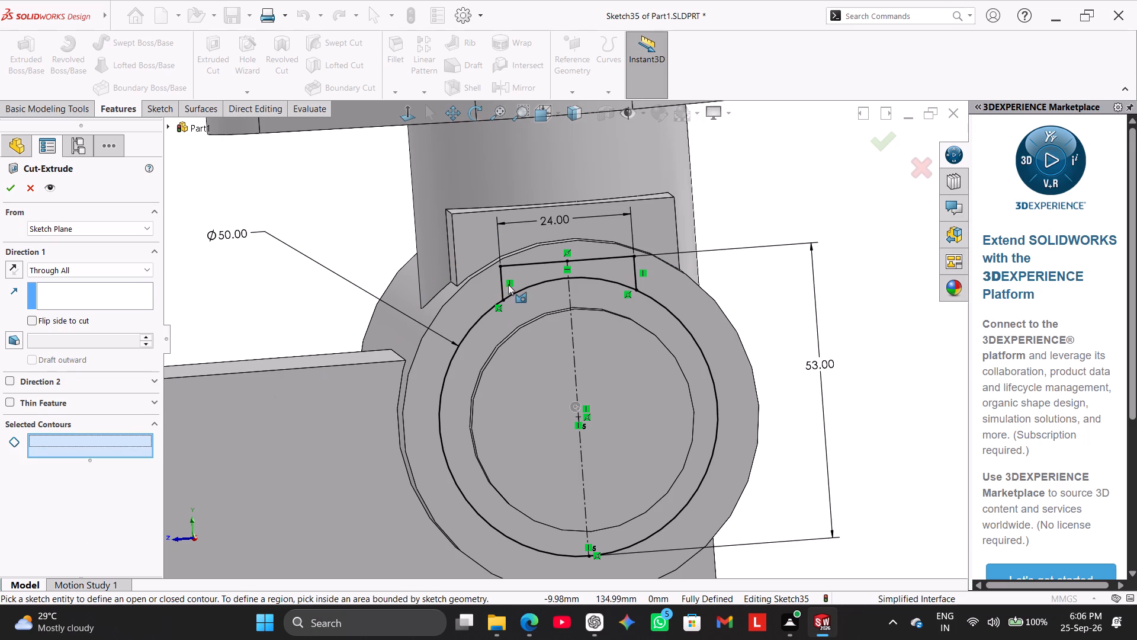
left_click(500, 287)
middle_click_drag(316, 251, 364, 279)
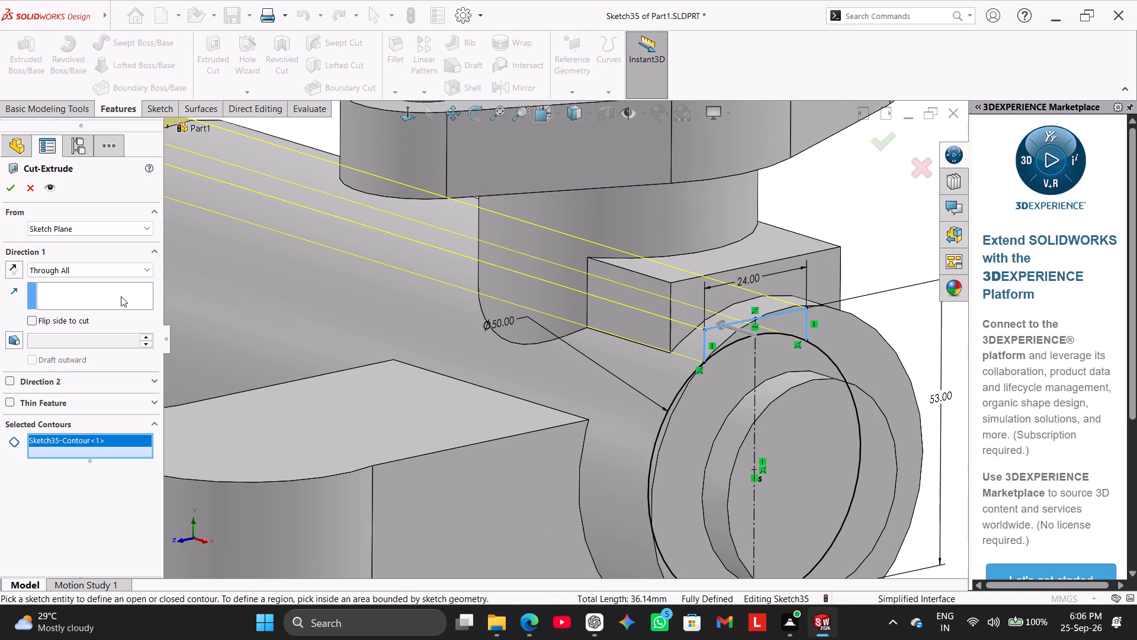
left_click(89, 270)
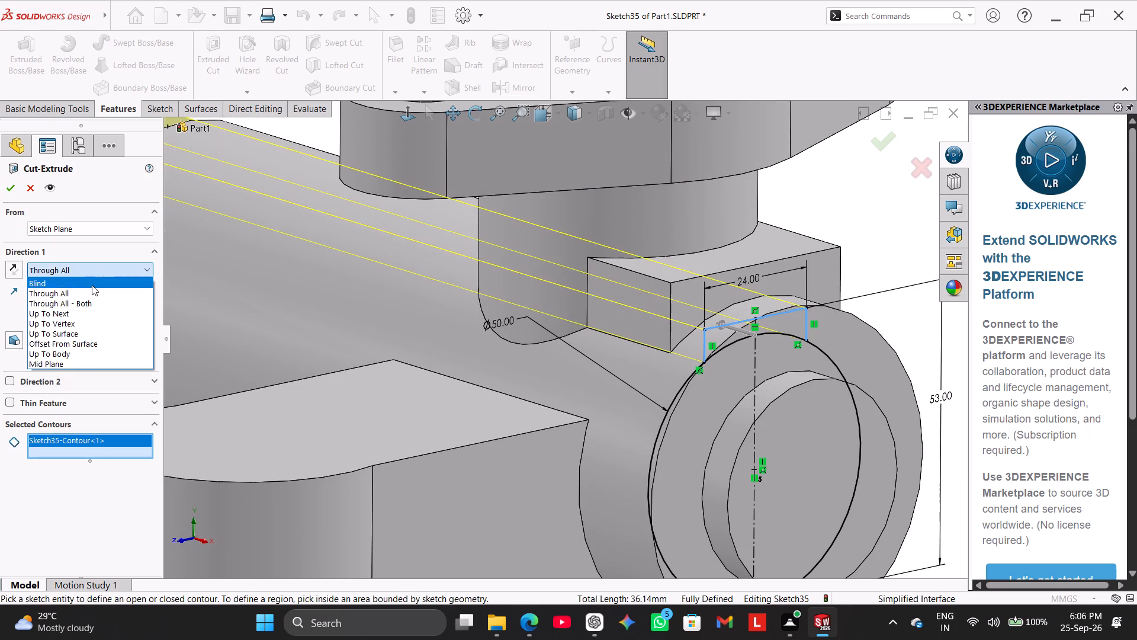
left_click(92, 285)
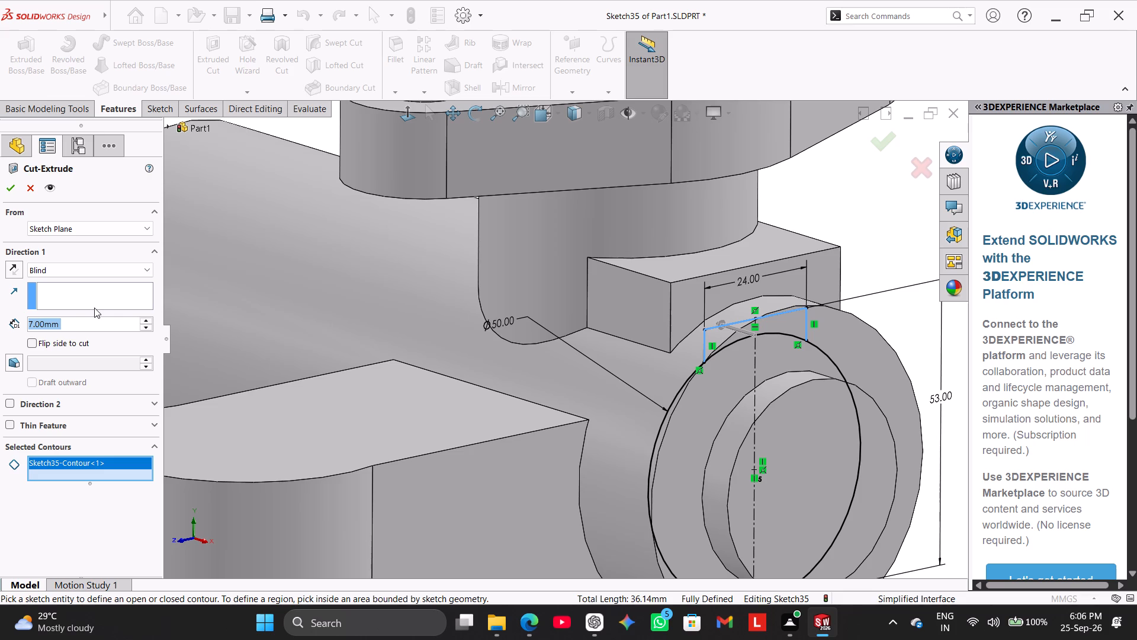
type("38")
key("Return")
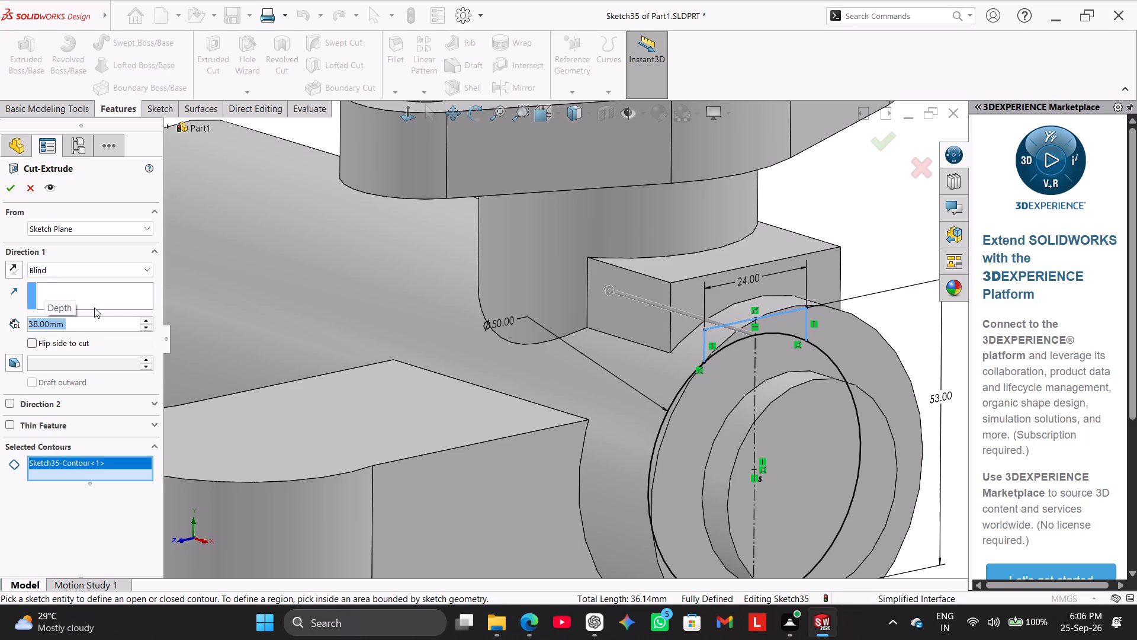
left_click(16, 185)
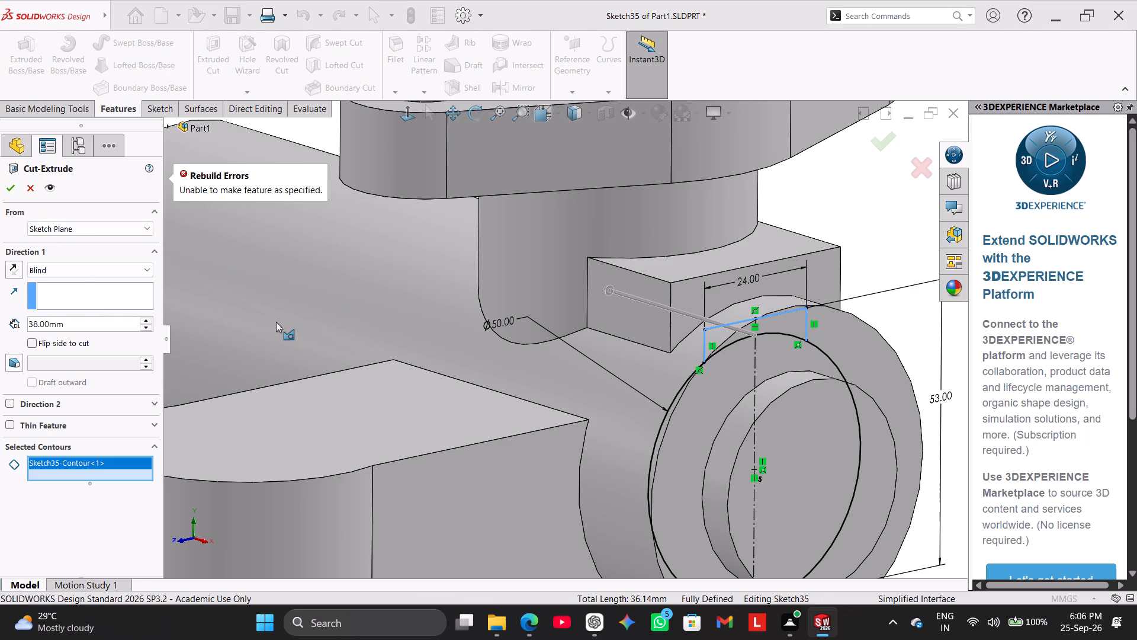
Set the keyway cut's Blind depth to 20 mm and try to apply the cut.
scroll(300, 327, "up", 2)
middle_click(368, 380)
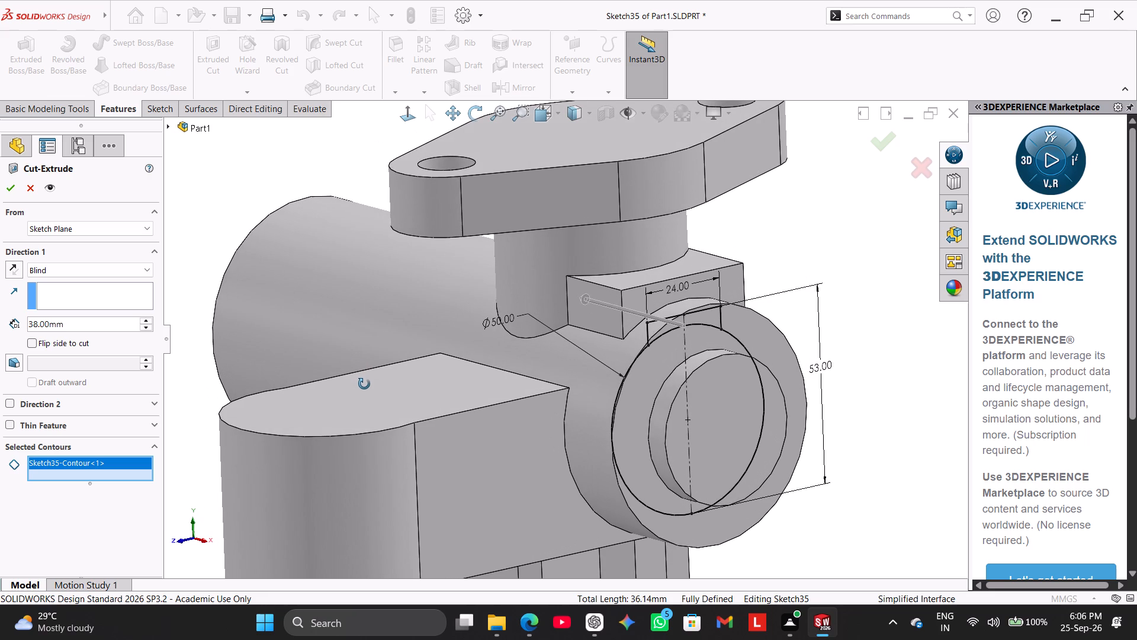
scroll(522, 391, "down", 2)
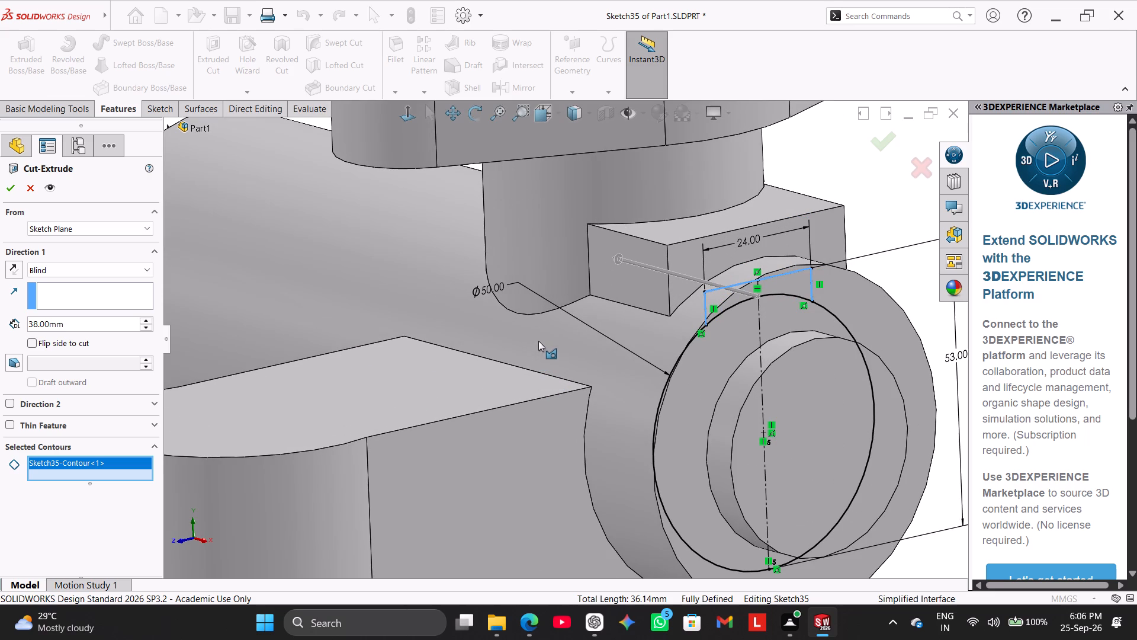
scroll(349, 306, "up", 2)
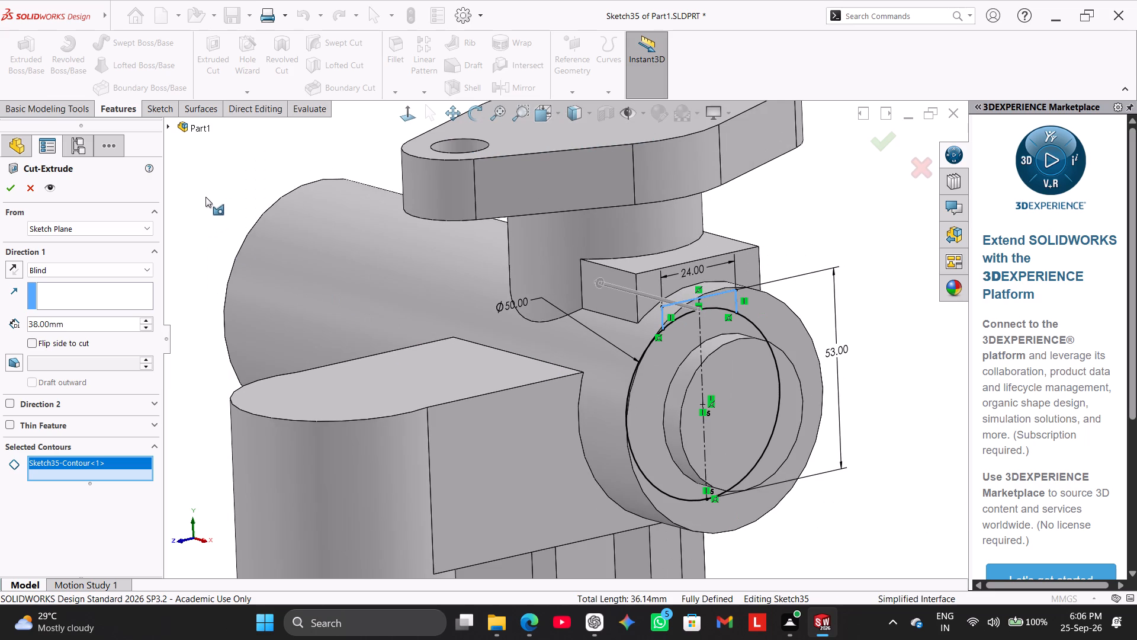
middle_click_drag(228, 193, 282, 185)
double_click(101, 328)
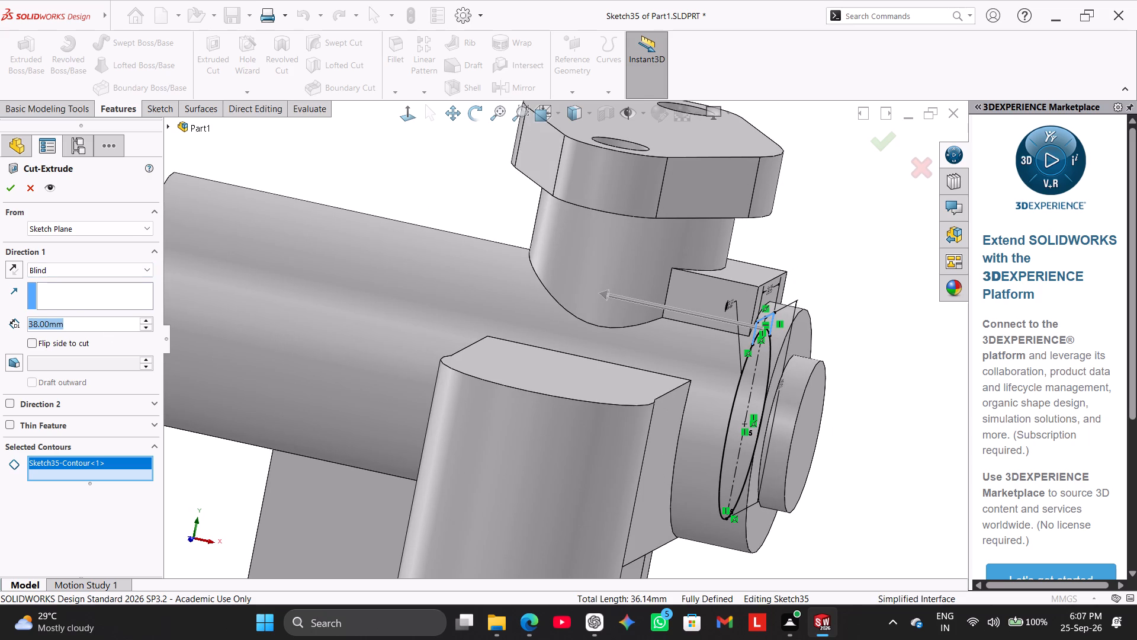
type("20")
key("Return")
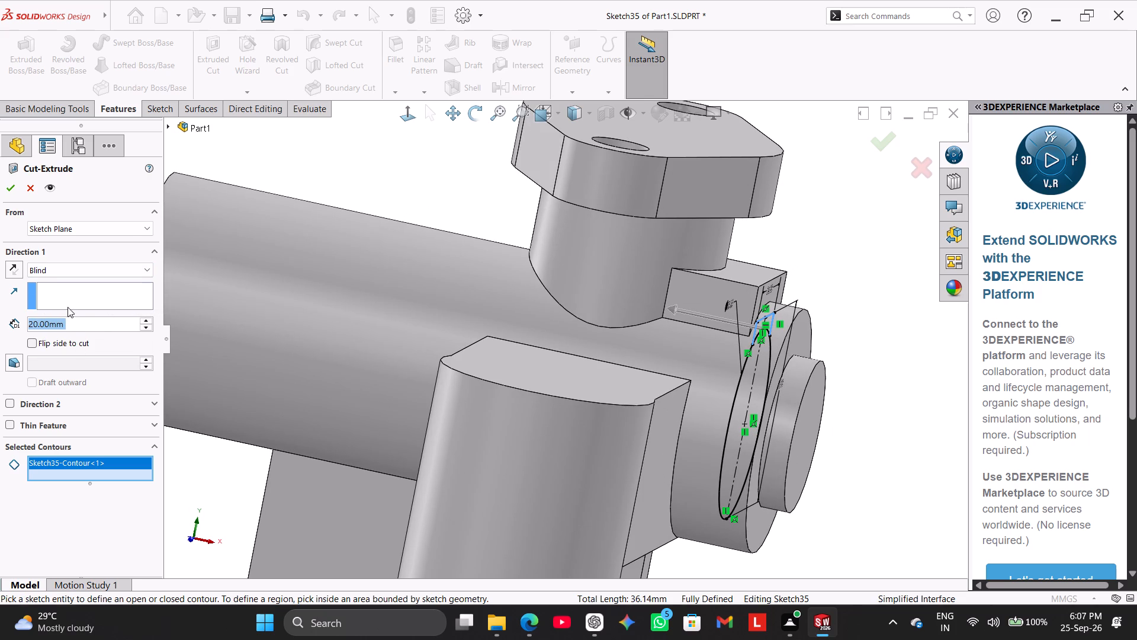
left_click(8, 188)
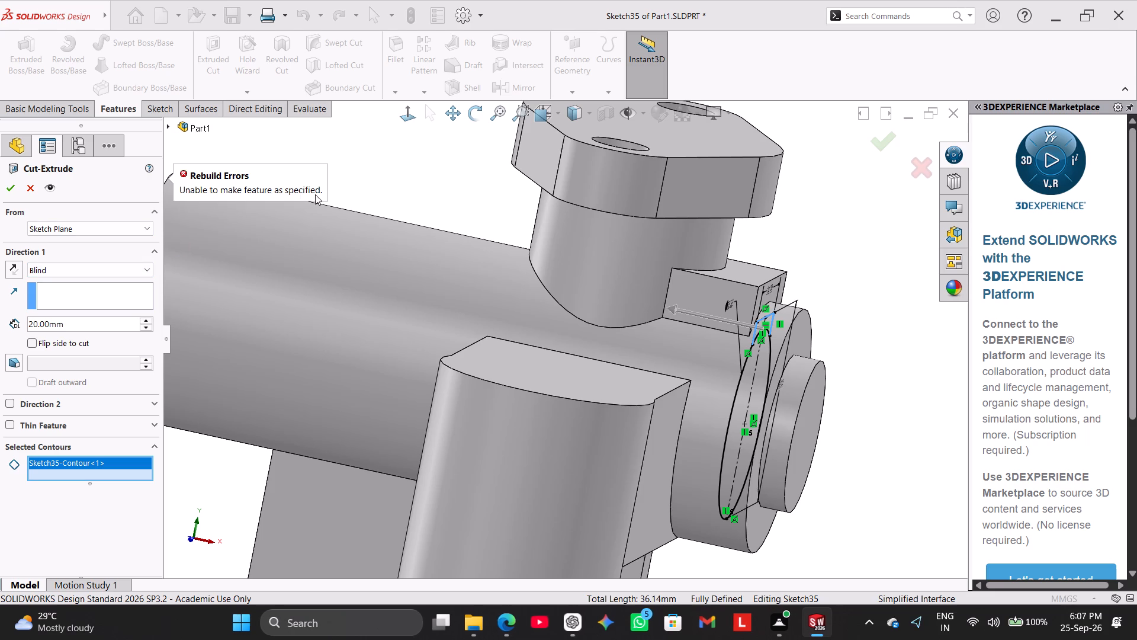
Examine the selected keyway contour and the cut direction against the stepped cylinder and neck block from several angles.
middle_click_drag(819, 261, 775, 256)
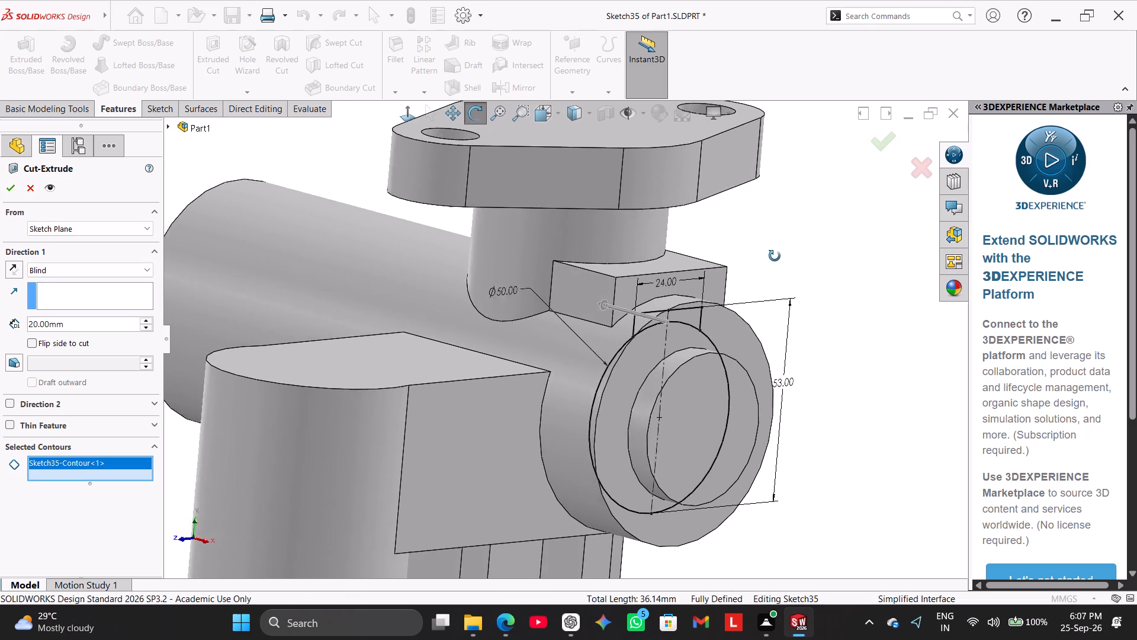
middle_click_drag(775, 256, 805, 270)
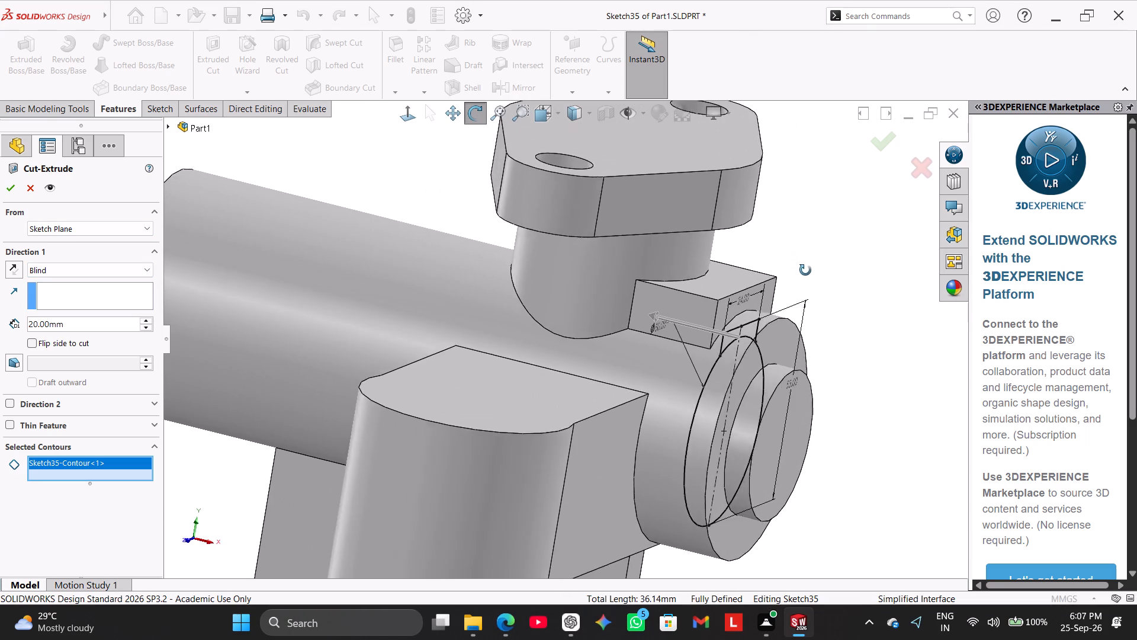
middle_click_drag(805, 270, 818, 212)
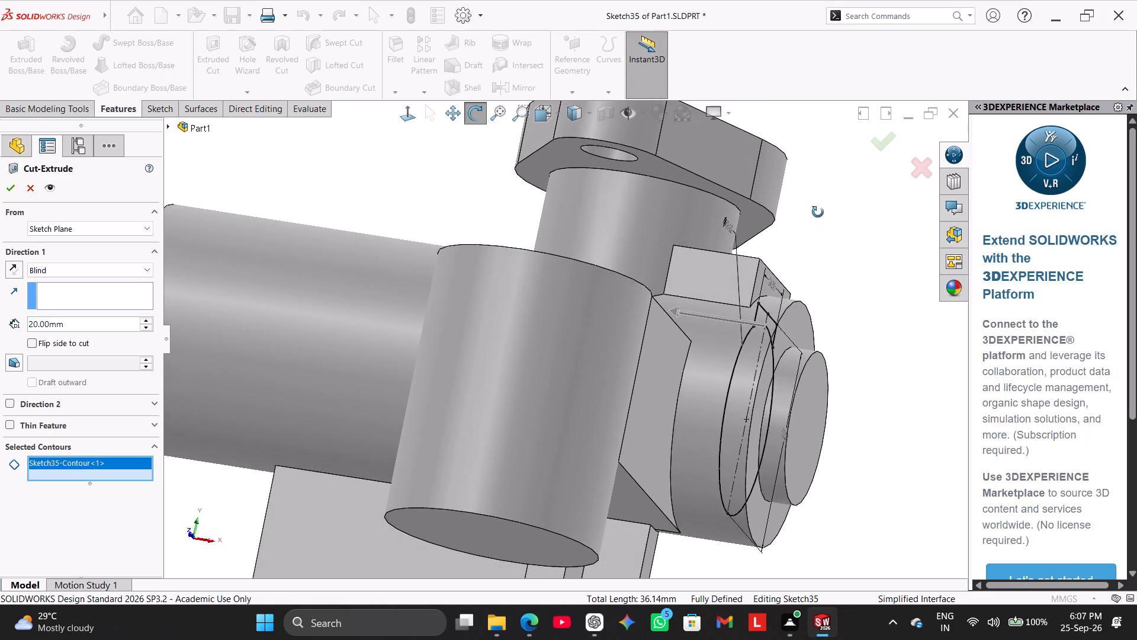
middle_click_drag(818, 212, 724, 236)
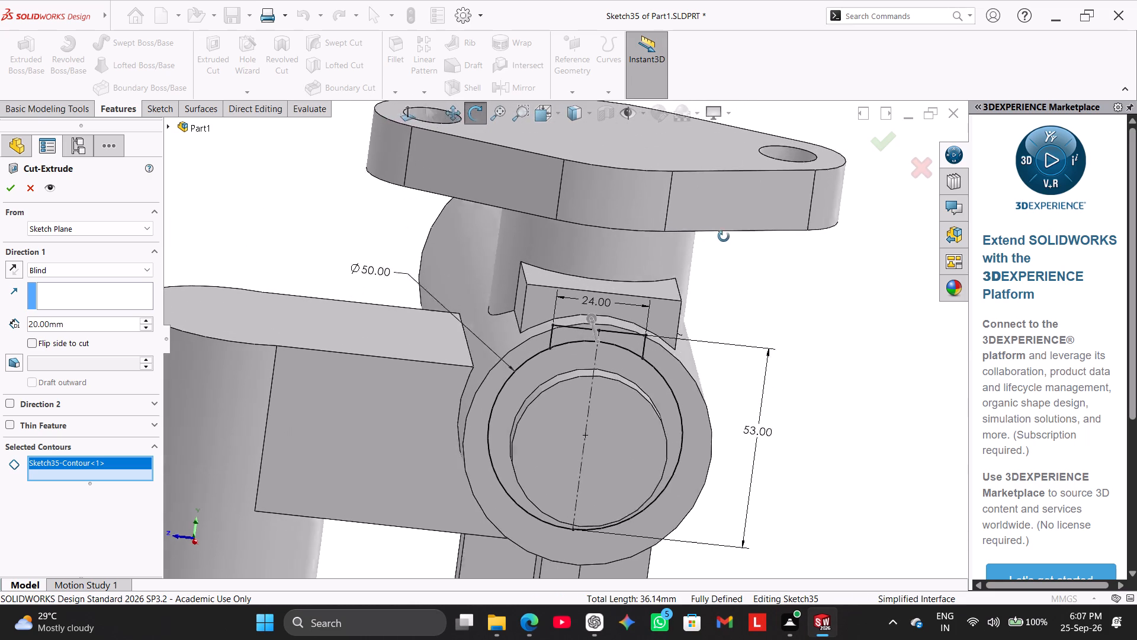
middle_click_drag(724, 236, 701, 206)
scroll(701, 206, "up", 1)
scroll(776, 420, "up", 1)
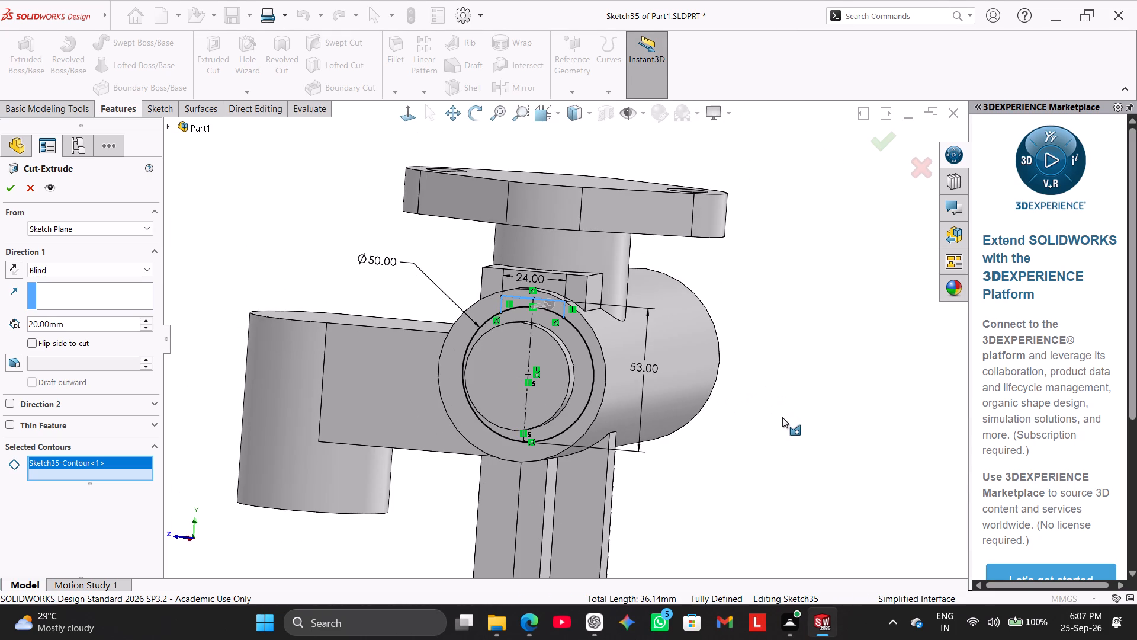
middle_click_drag(782, 415, 814, 377)
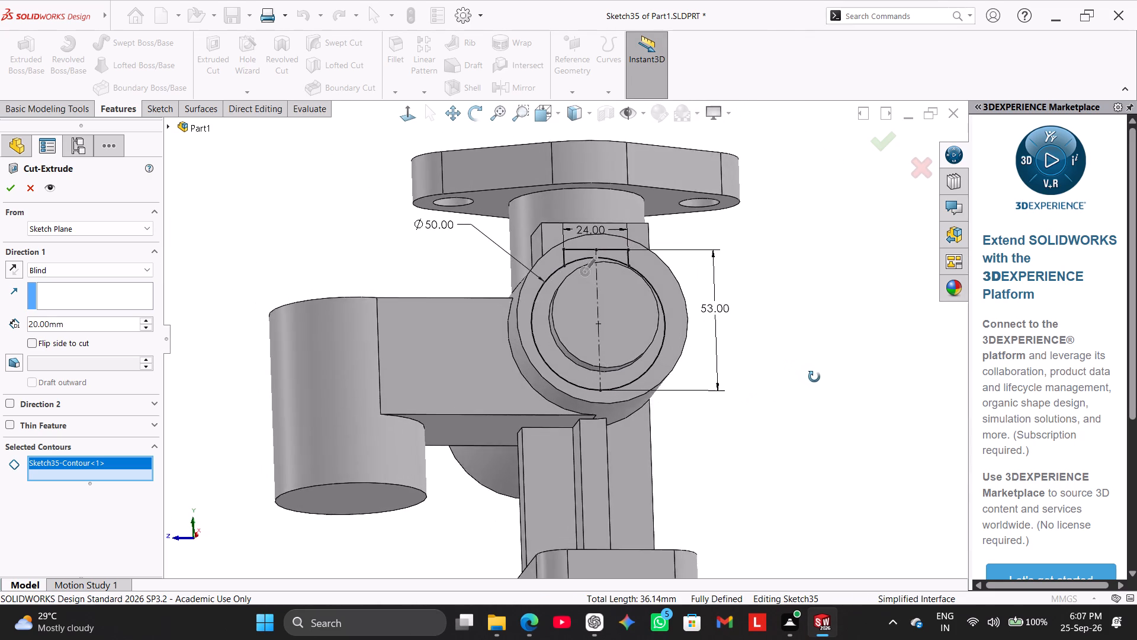
middle_click_drag(814, 377, 847, 365)
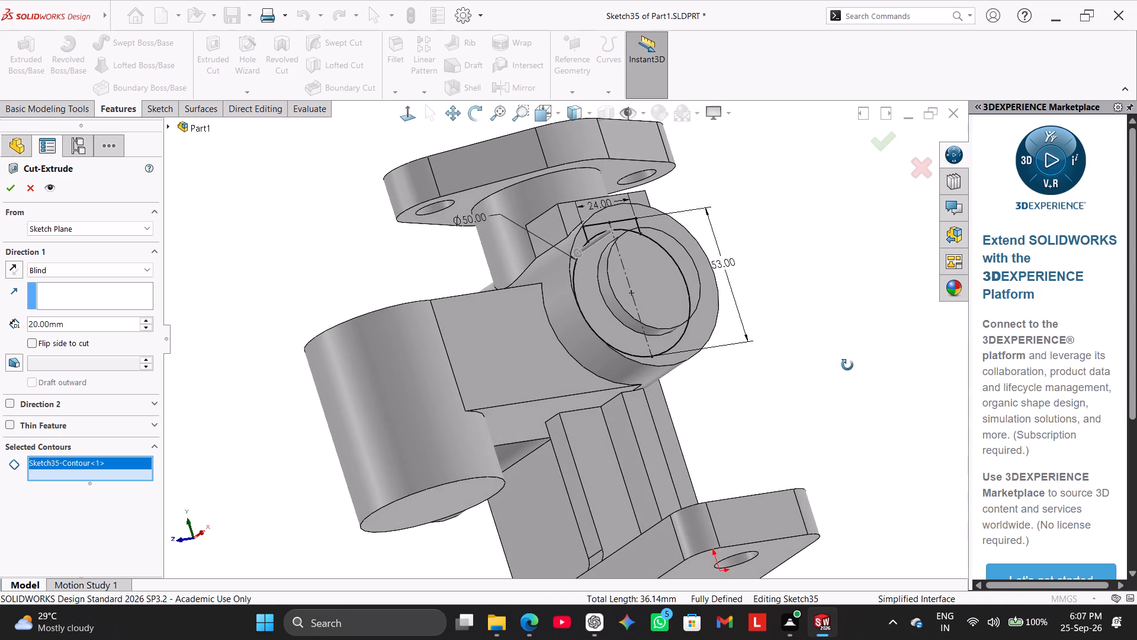
middle_click_drag(847, 365, 857, 384)
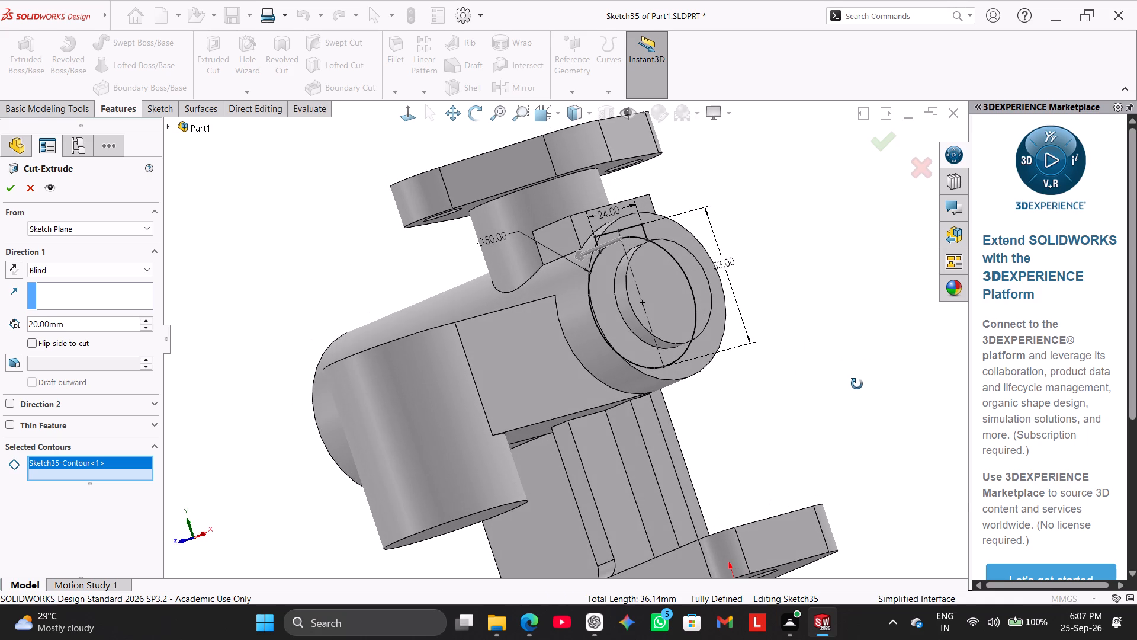
middle_click_drag(857, 384, 861, 414)
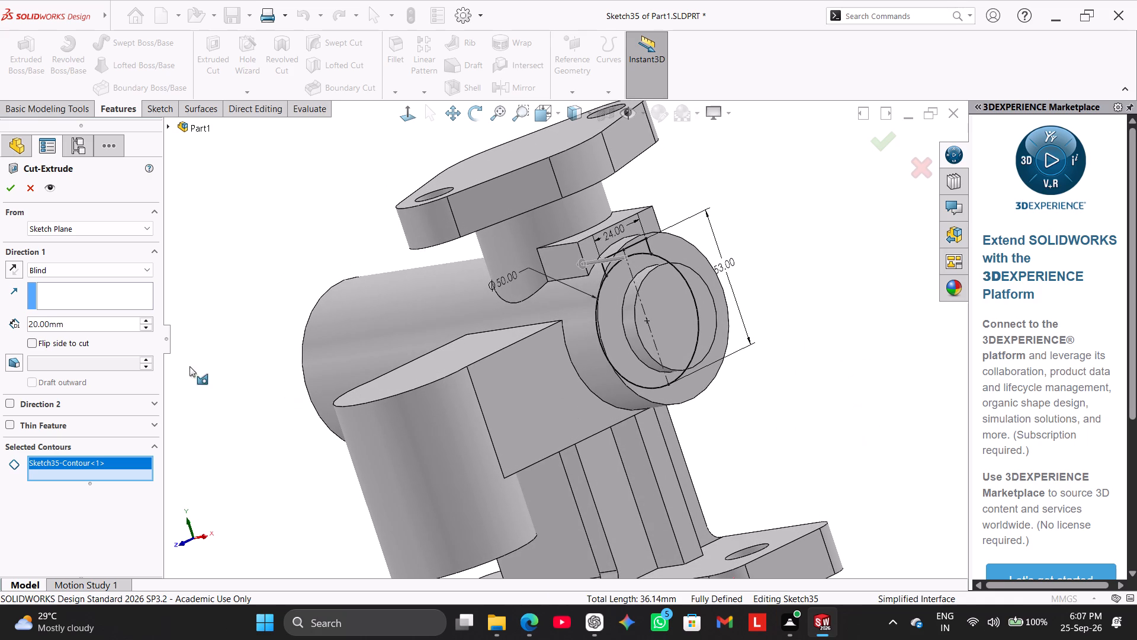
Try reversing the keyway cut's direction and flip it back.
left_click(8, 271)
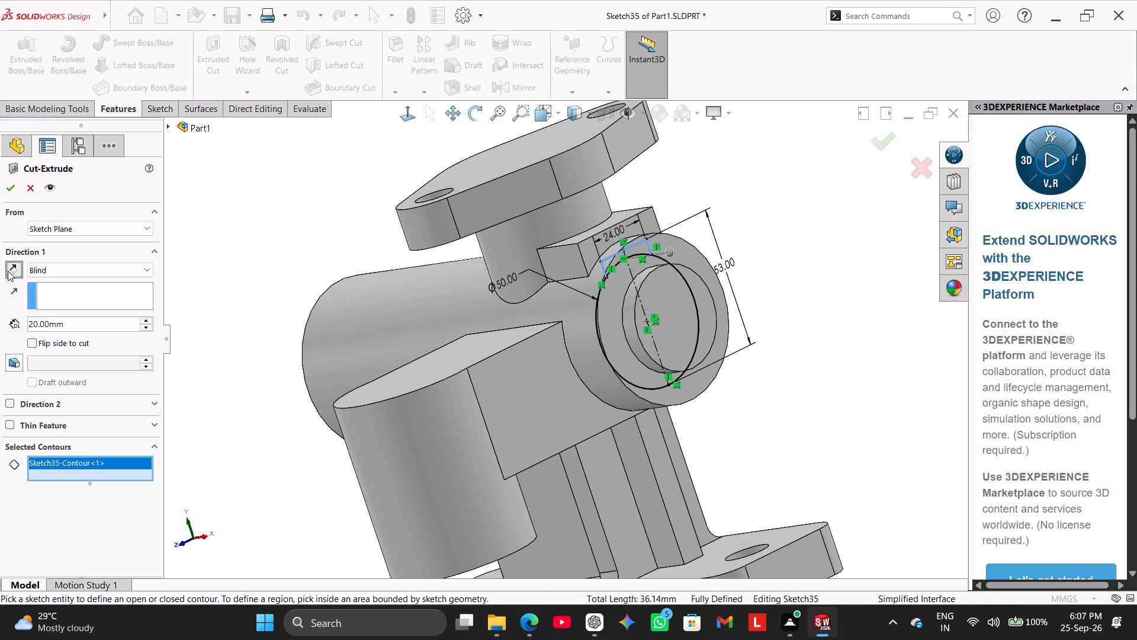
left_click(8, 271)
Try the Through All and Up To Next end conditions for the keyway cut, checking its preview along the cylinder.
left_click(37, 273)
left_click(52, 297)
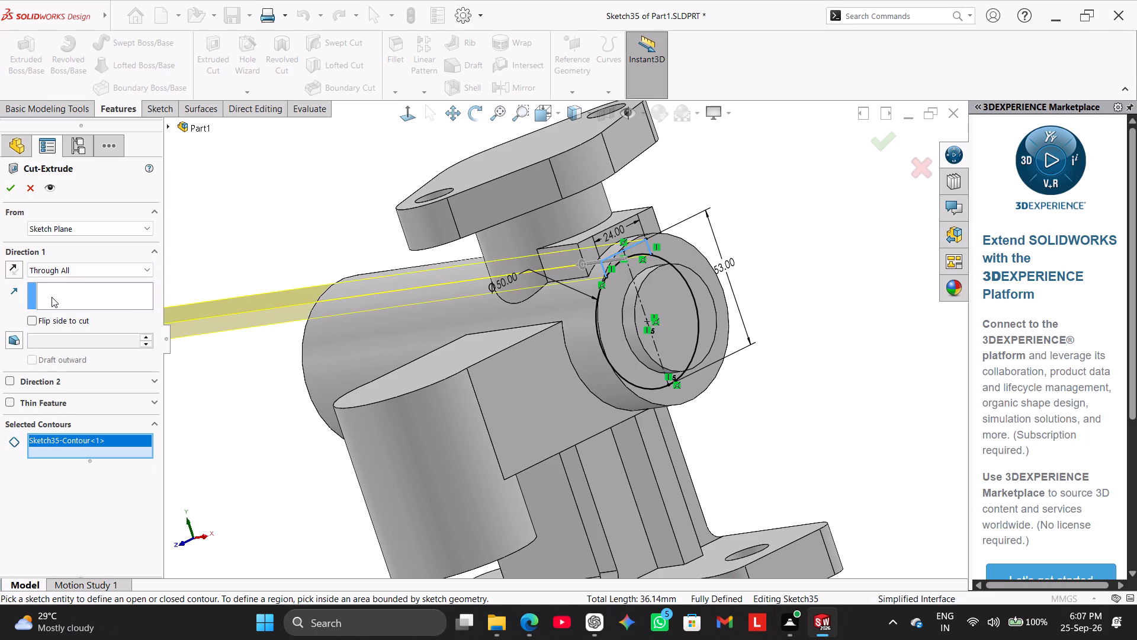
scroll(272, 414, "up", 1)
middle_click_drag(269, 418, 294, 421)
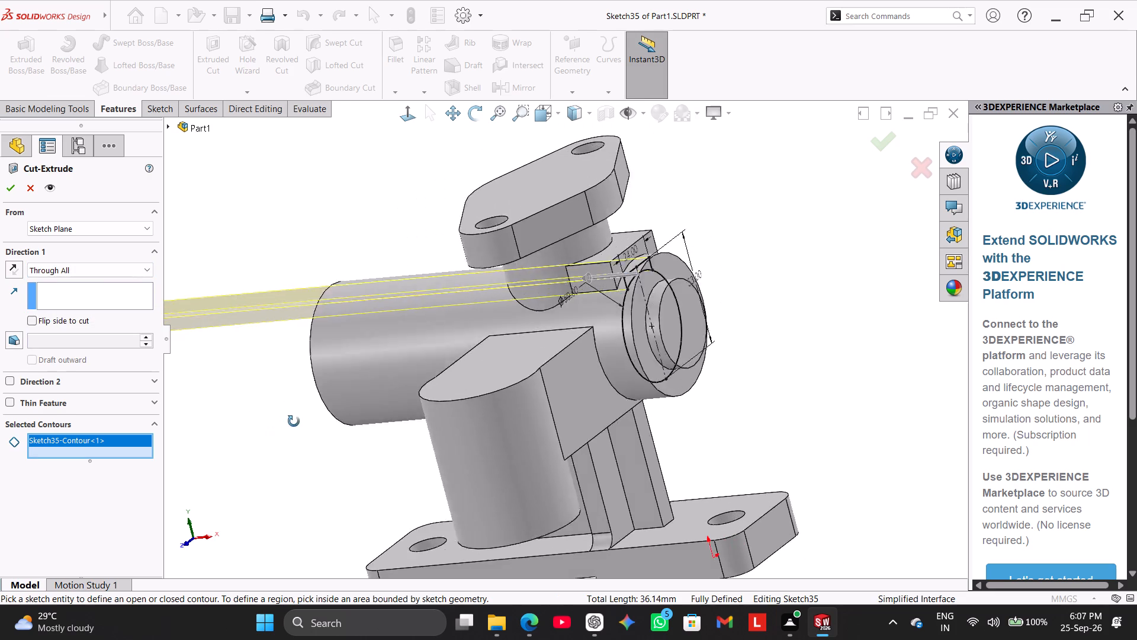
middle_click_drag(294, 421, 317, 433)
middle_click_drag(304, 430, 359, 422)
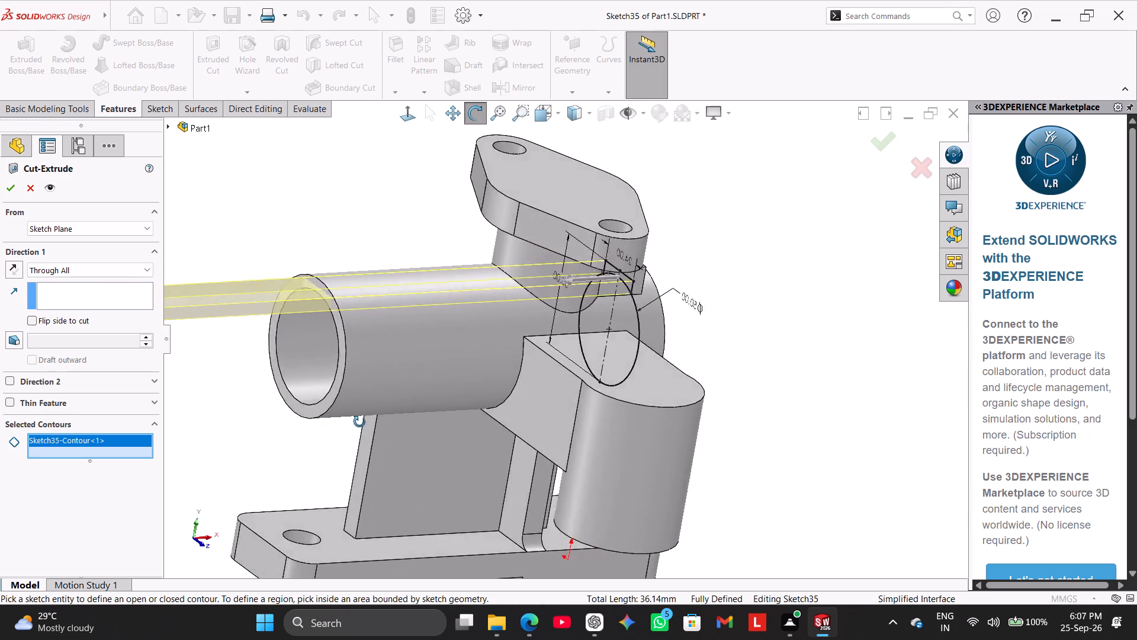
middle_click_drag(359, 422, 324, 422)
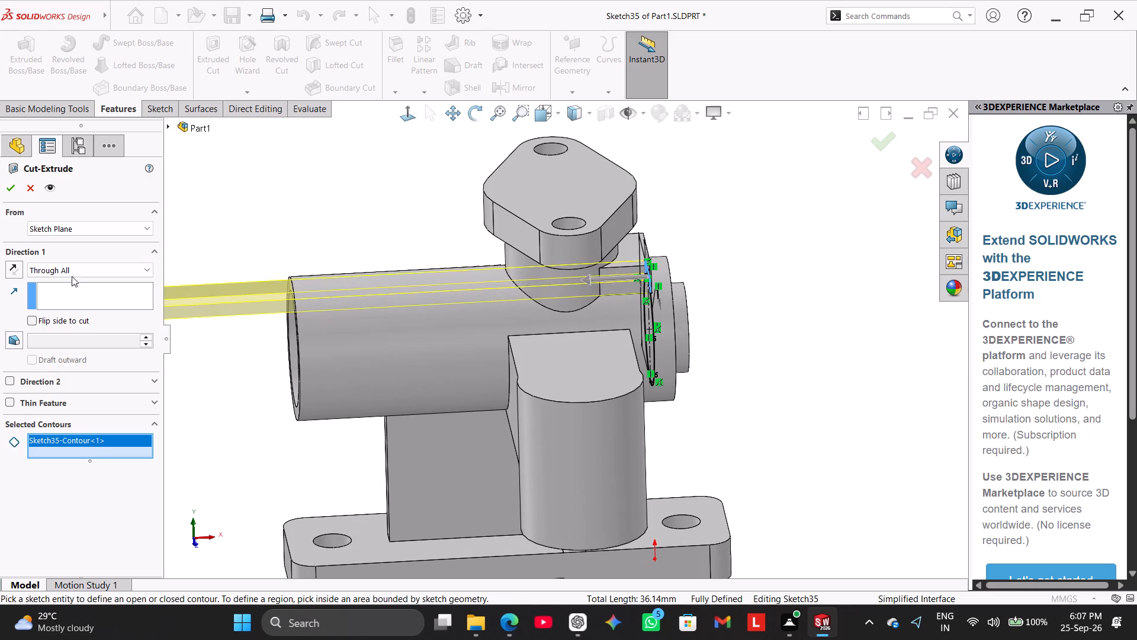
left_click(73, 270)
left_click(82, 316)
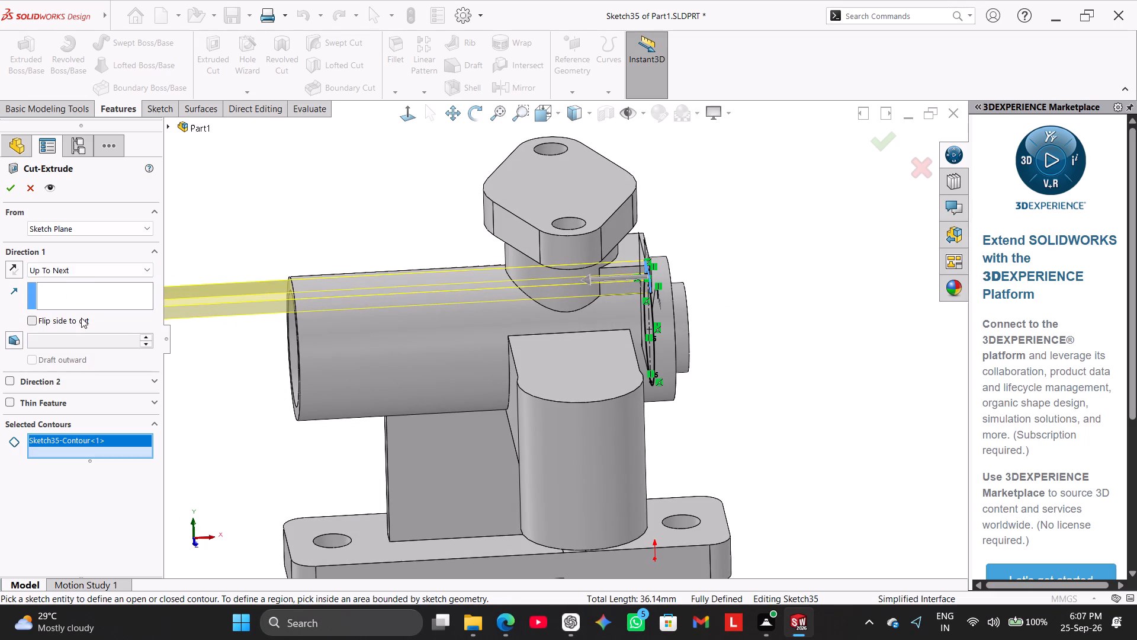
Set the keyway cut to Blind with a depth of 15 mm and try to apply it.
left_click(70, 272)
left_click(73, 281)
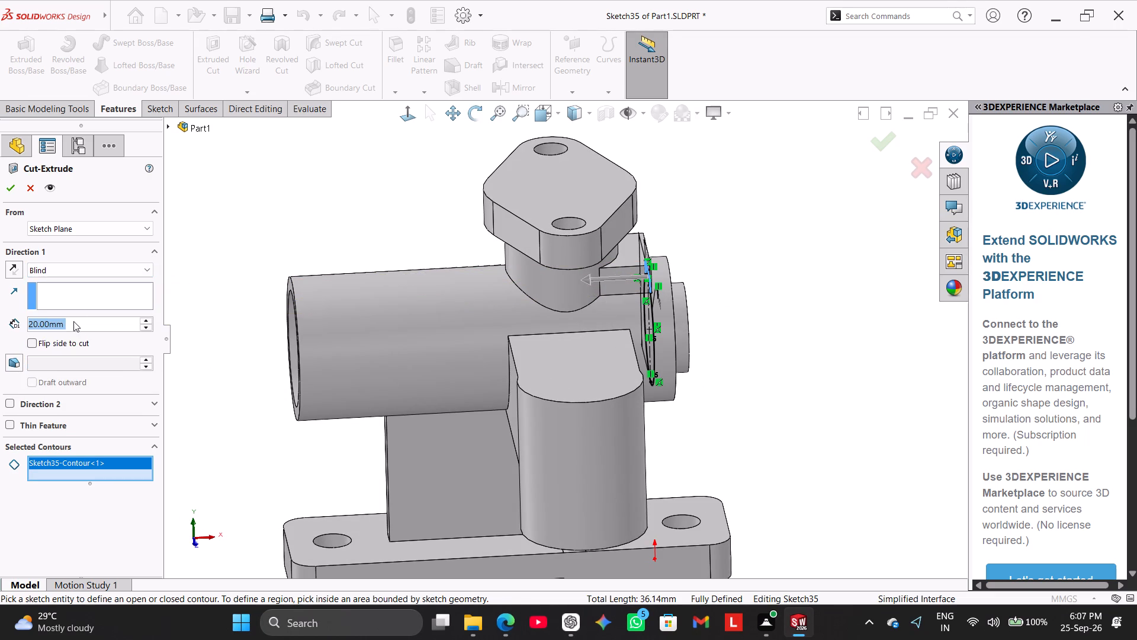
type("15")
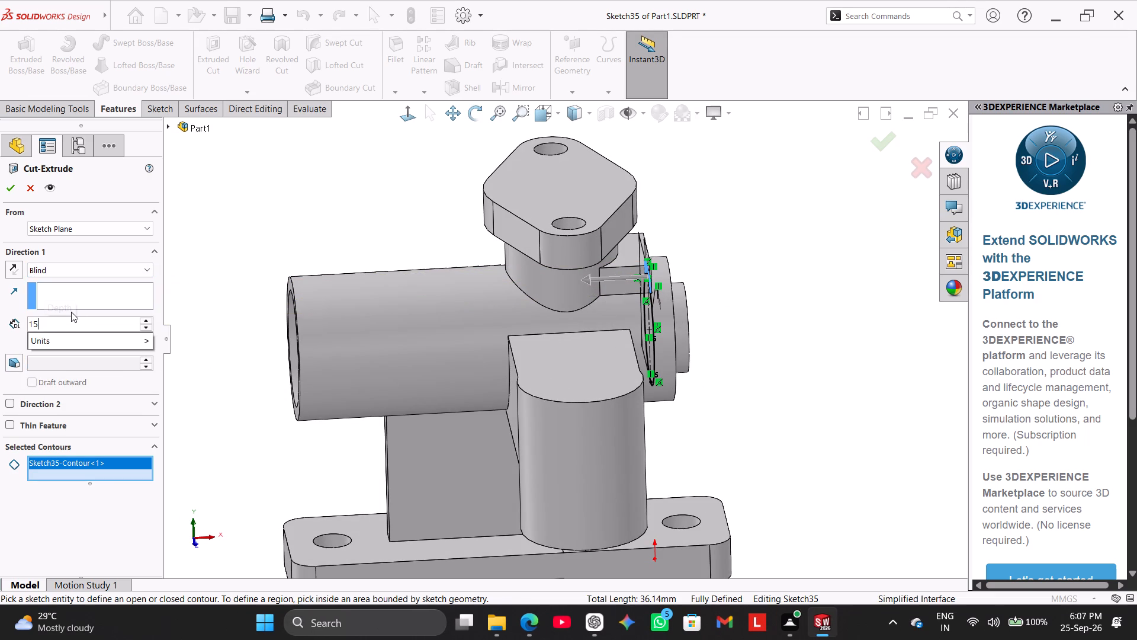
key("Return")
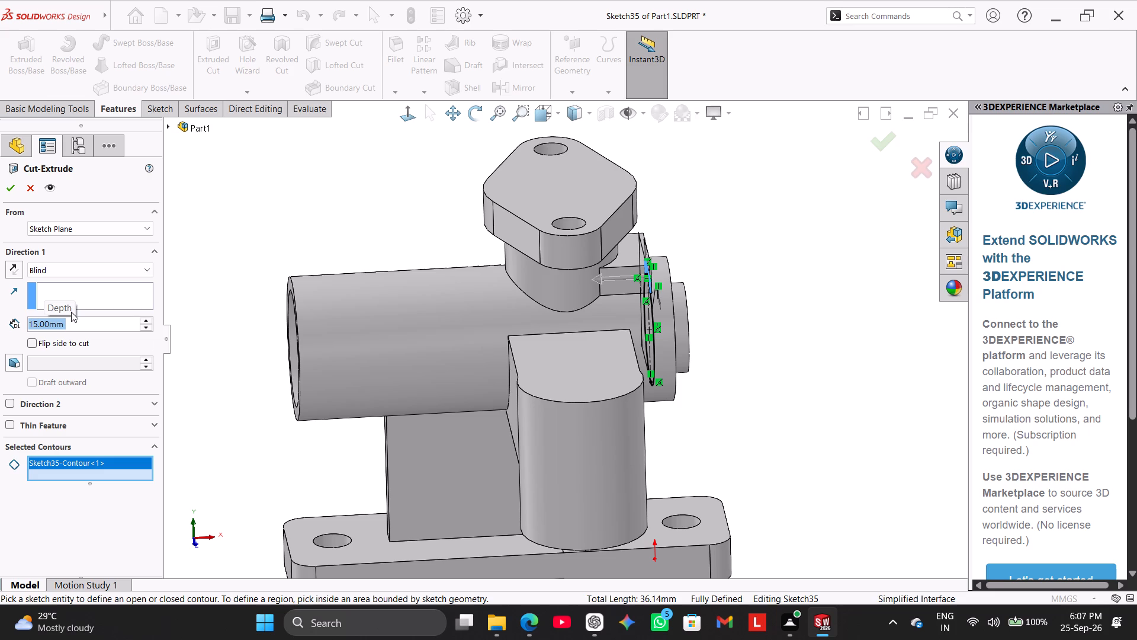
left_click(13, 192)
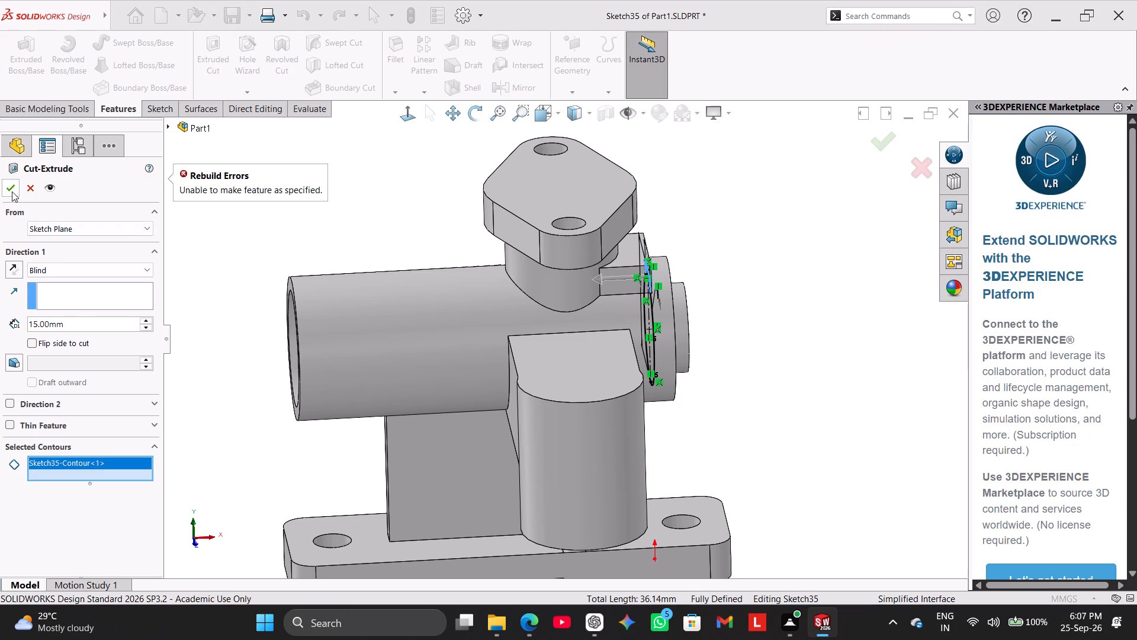
Set the keyway cut's Blind depth to 5 mm and try to apply the cut.
left_click(143, 325)
left_click(10, 187)
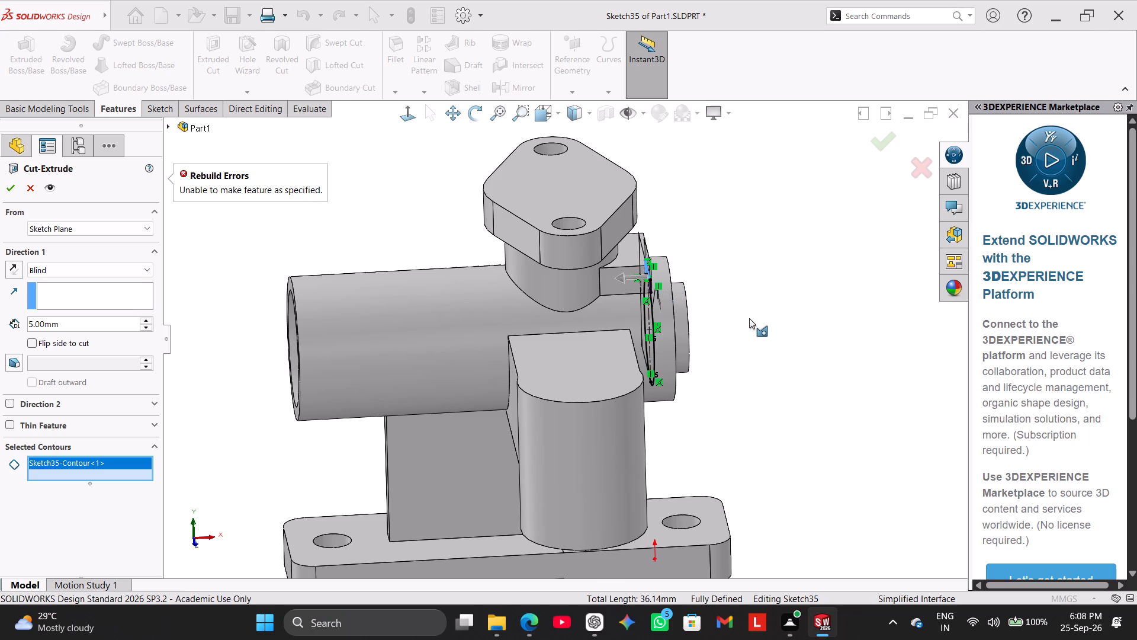
Examine the keyway contour and cut direction up close where the neck block meets the stepped cylinder.
middle_click_drag(743, 319, 712, 313)
scroll(642, 311, "down", 2)
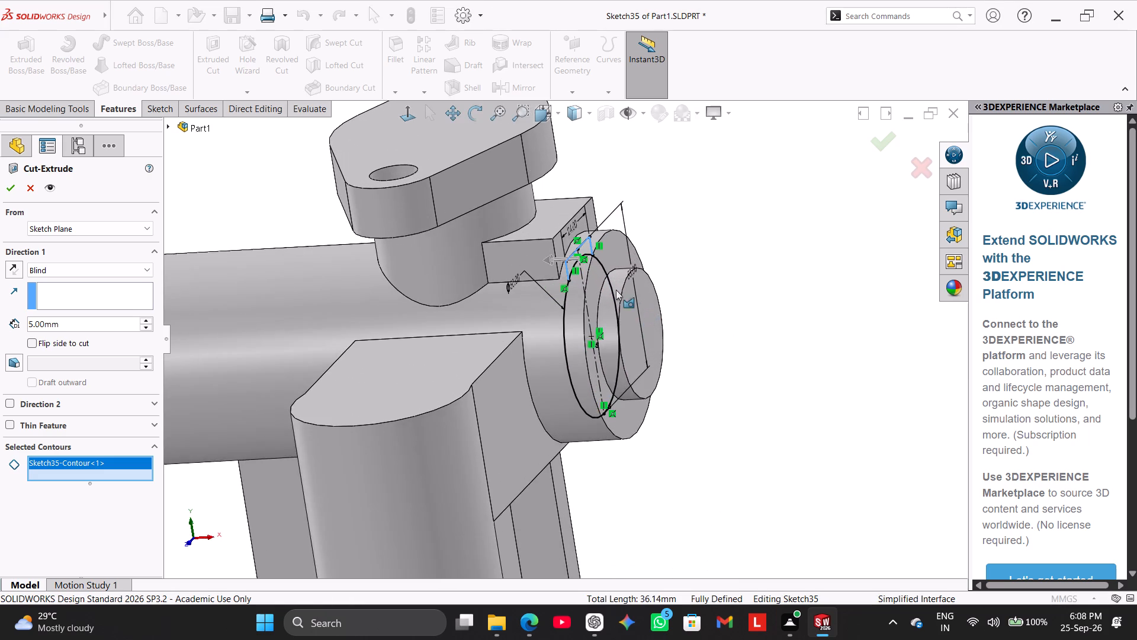
scroll(606, 282, "down", 2)
scroll(550, 273, "down", 2)
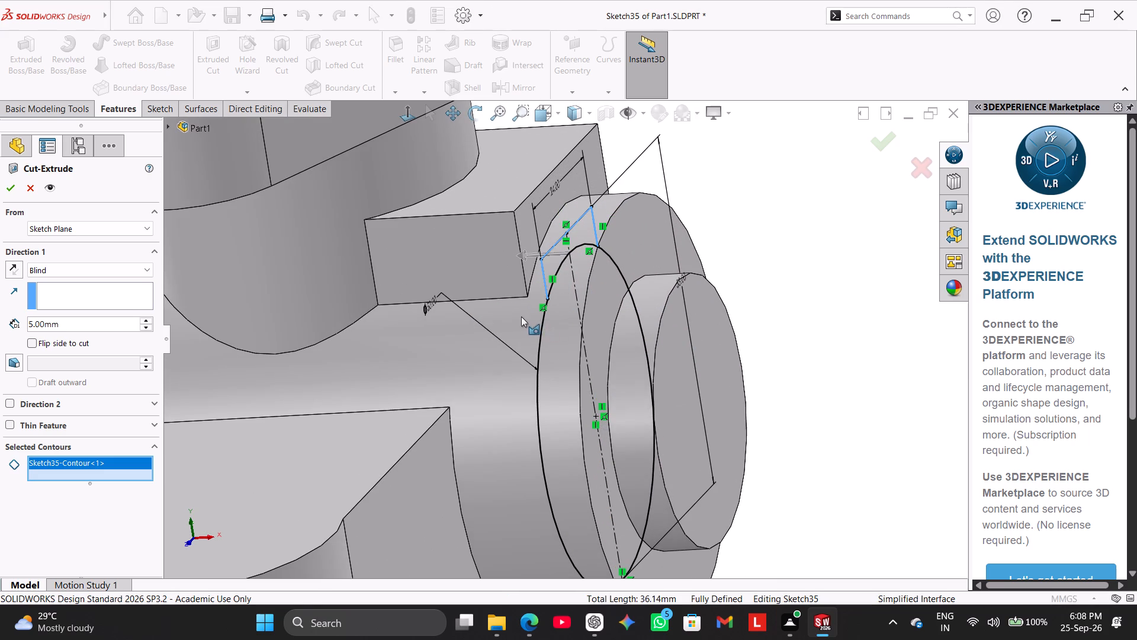
middle_click_drag(528, 315, 557, 307)
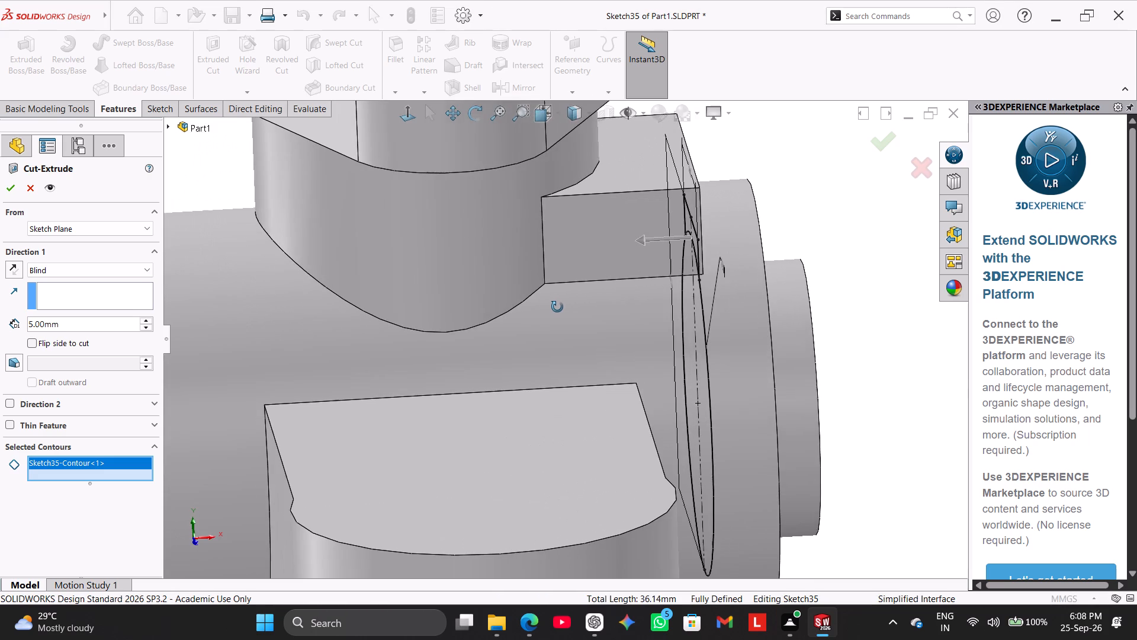
middle_click_drag(557, 307, 544, 310)
scroll(541, 311, "up", 3)
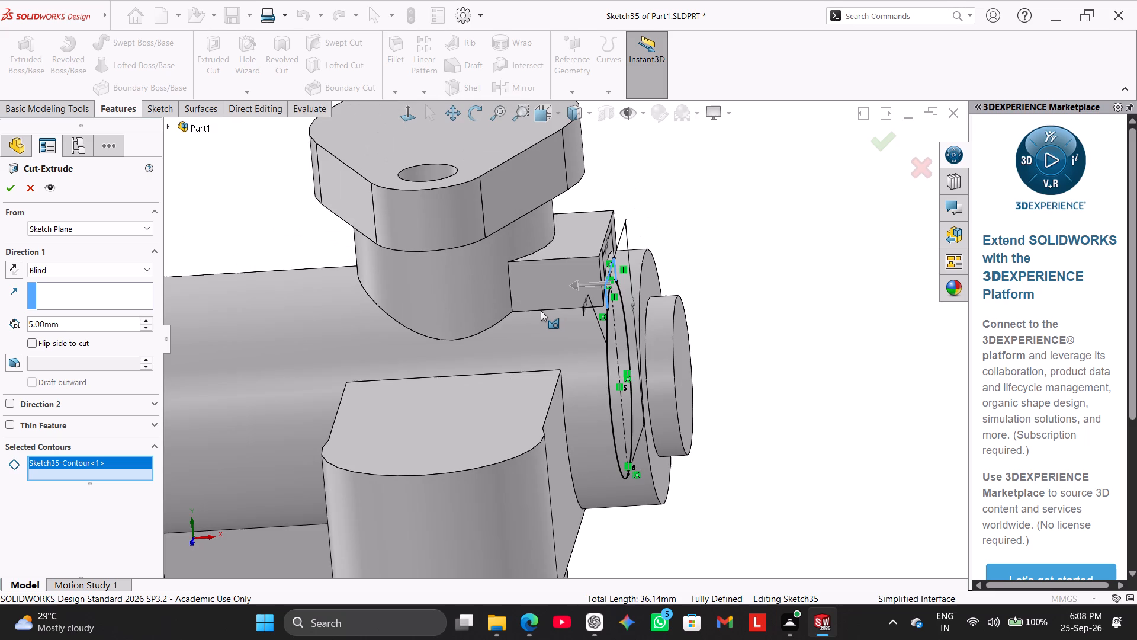
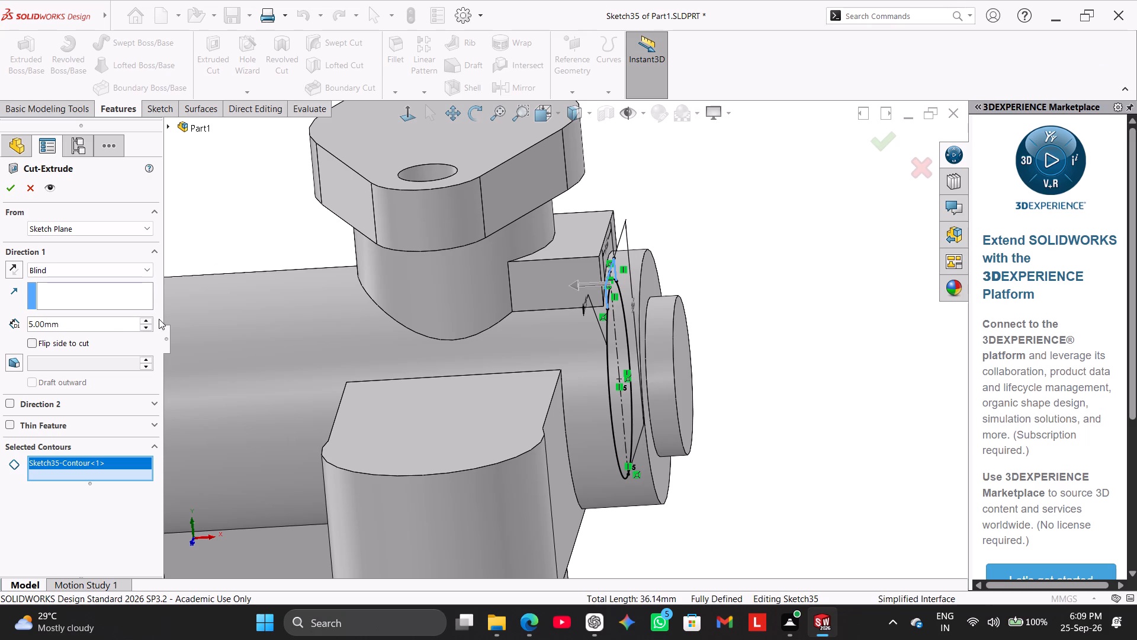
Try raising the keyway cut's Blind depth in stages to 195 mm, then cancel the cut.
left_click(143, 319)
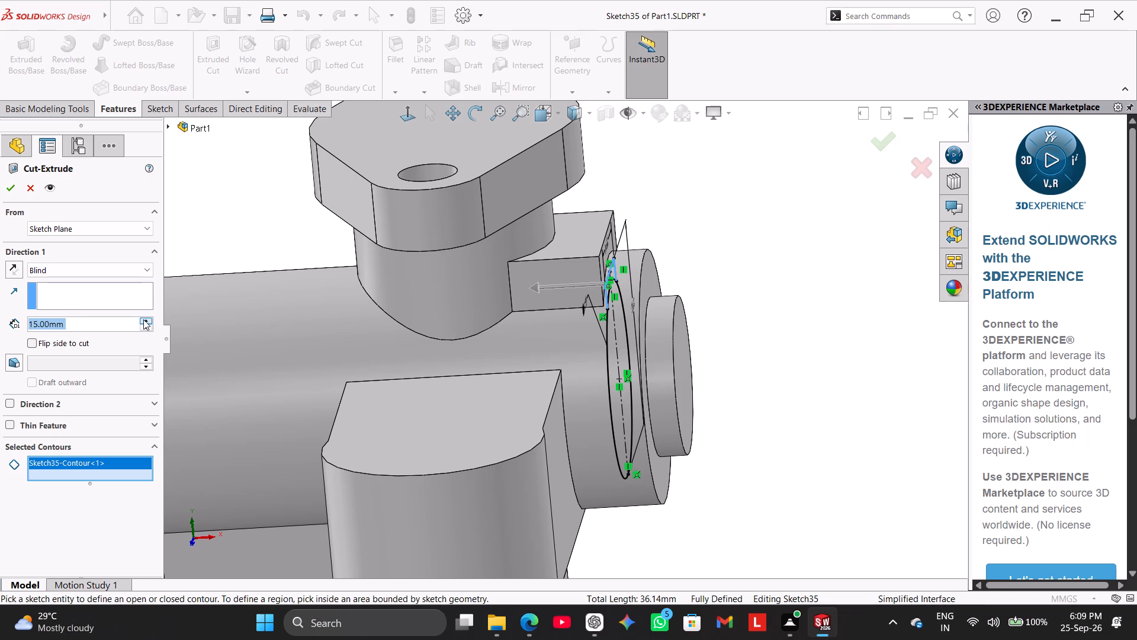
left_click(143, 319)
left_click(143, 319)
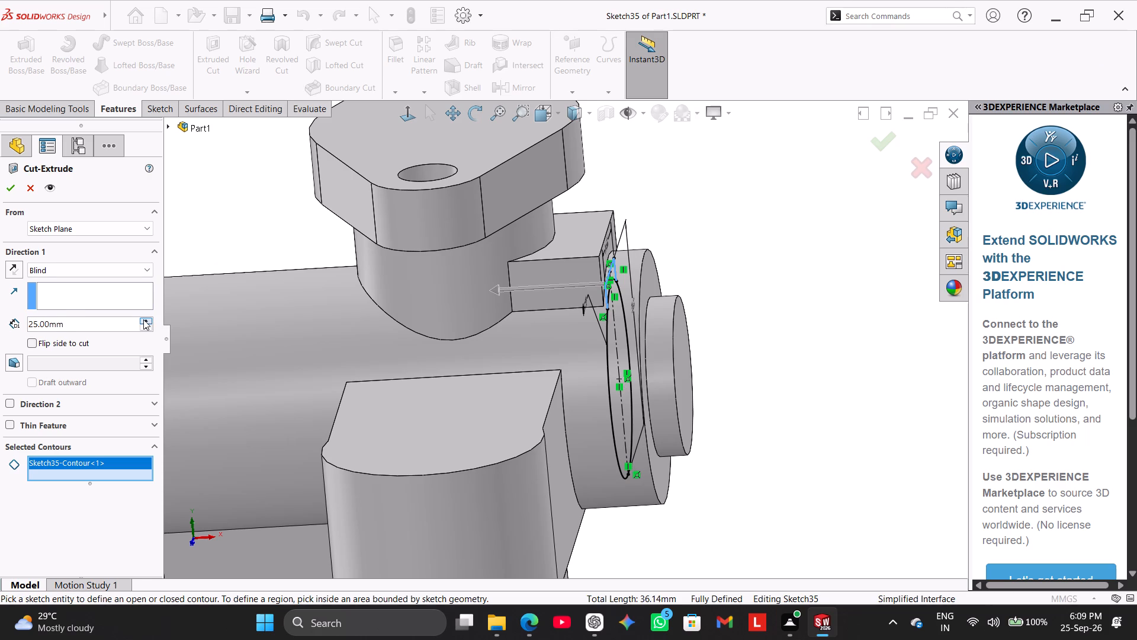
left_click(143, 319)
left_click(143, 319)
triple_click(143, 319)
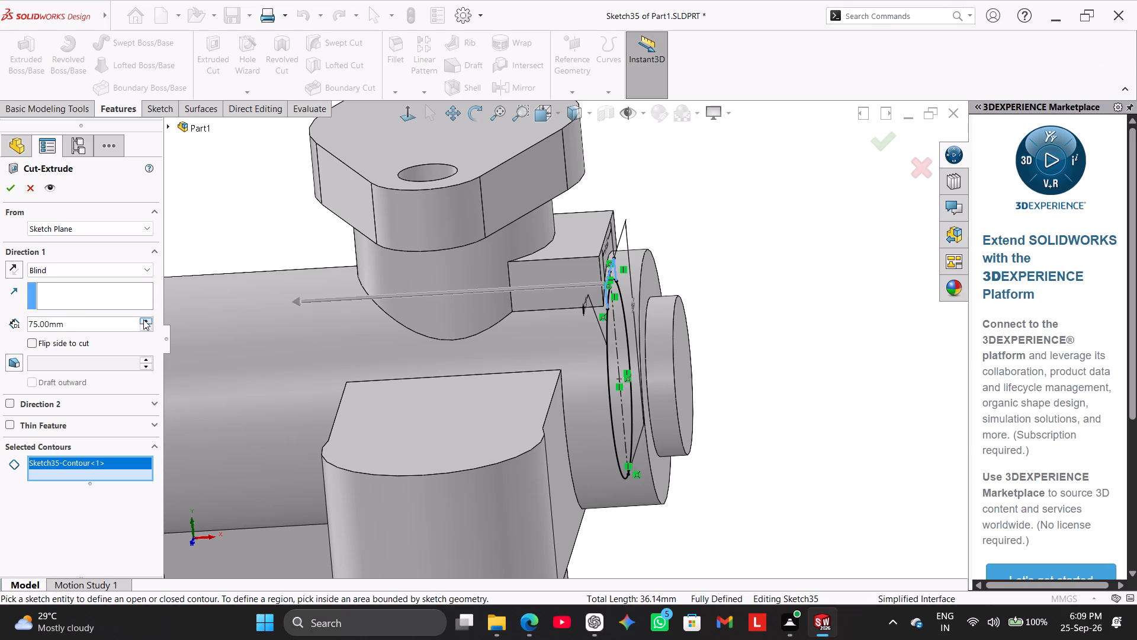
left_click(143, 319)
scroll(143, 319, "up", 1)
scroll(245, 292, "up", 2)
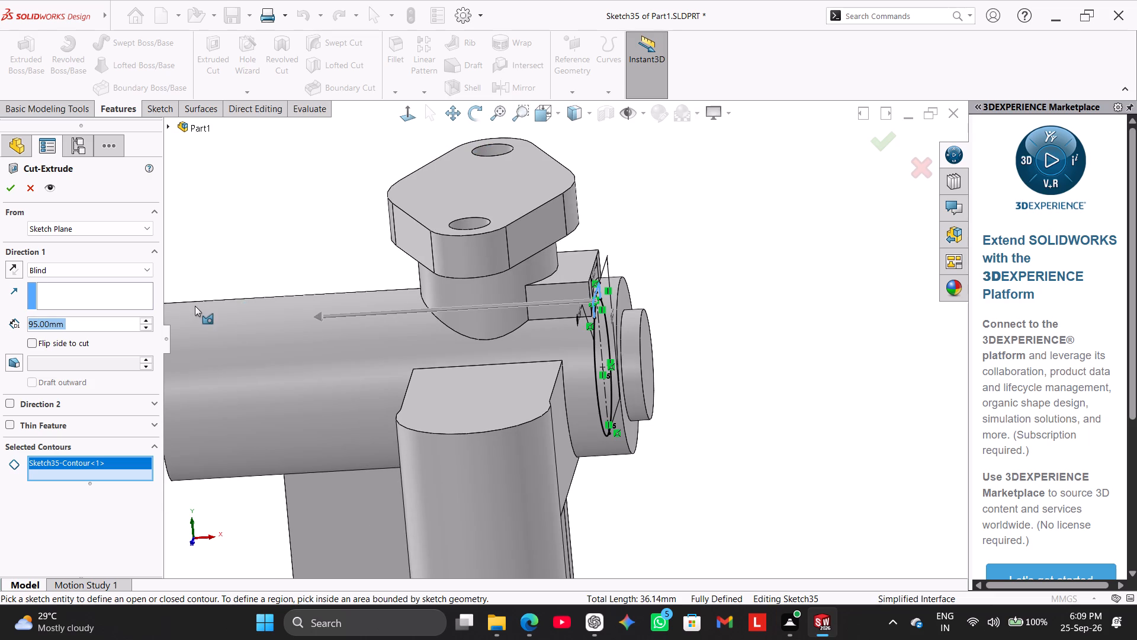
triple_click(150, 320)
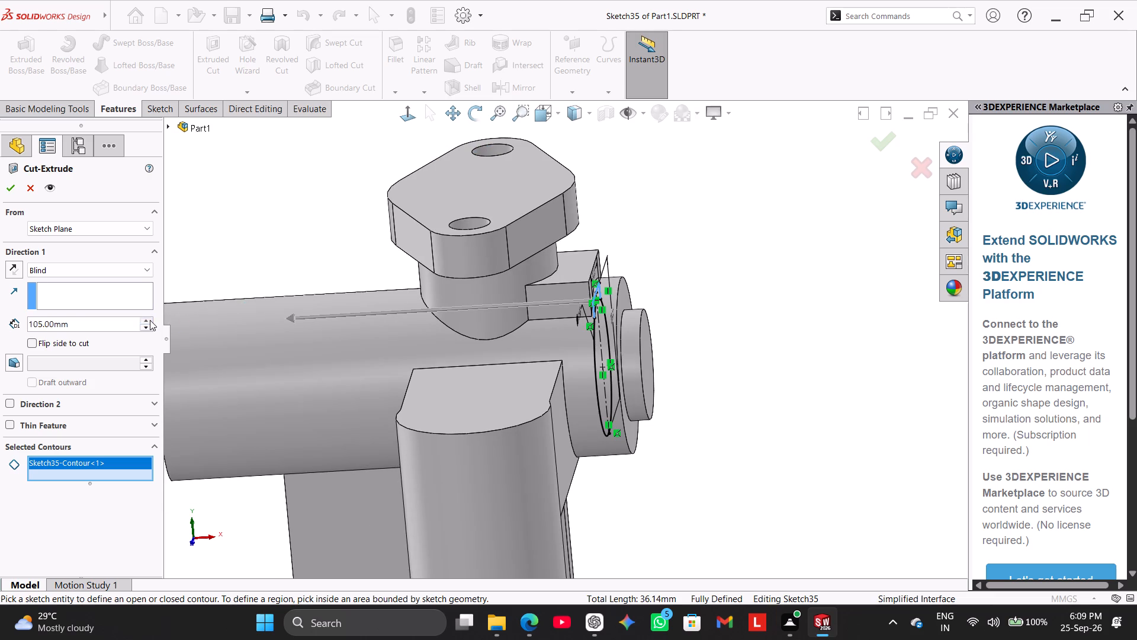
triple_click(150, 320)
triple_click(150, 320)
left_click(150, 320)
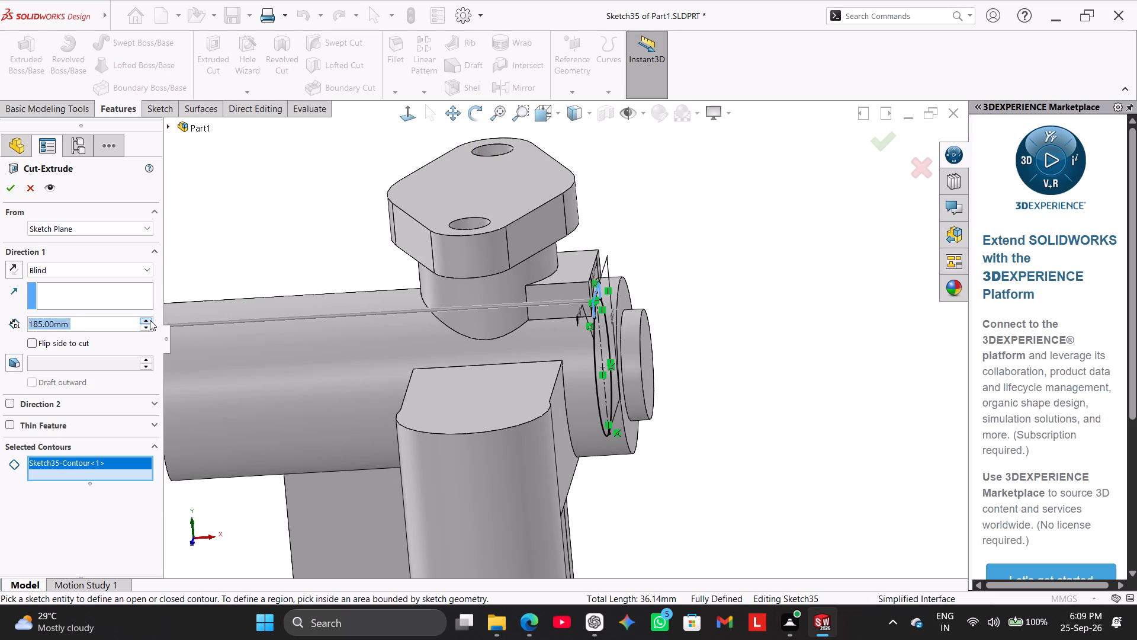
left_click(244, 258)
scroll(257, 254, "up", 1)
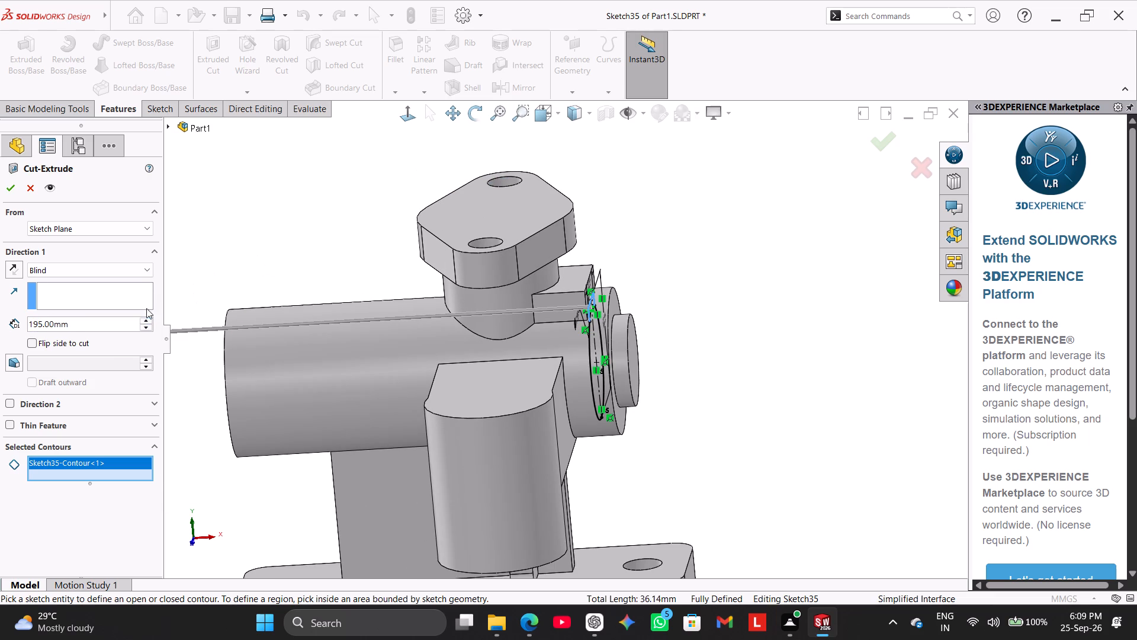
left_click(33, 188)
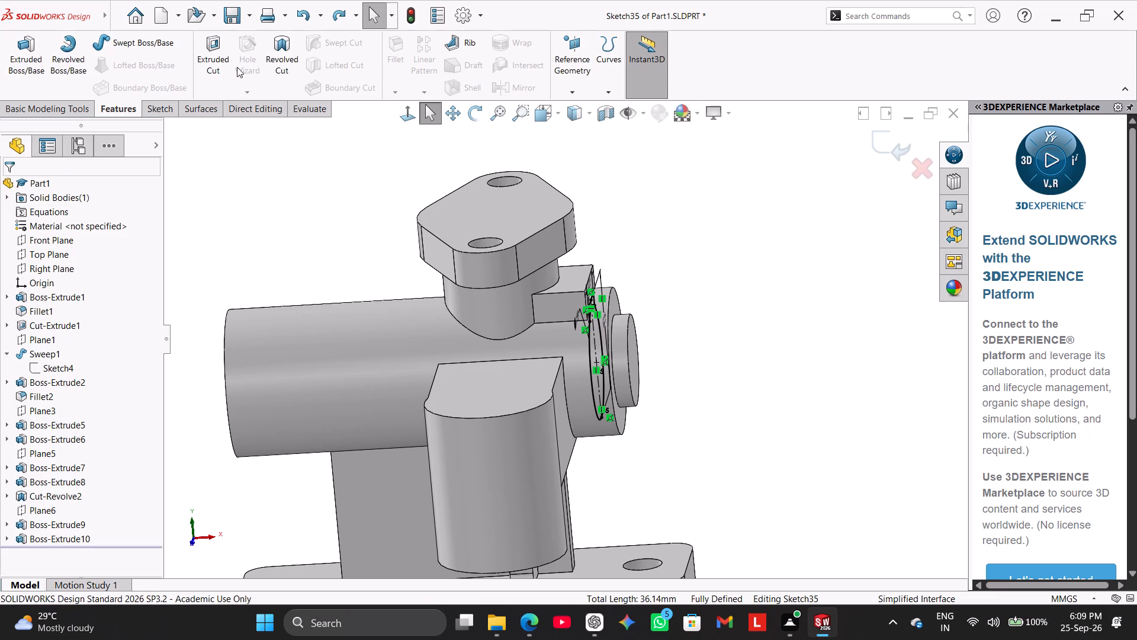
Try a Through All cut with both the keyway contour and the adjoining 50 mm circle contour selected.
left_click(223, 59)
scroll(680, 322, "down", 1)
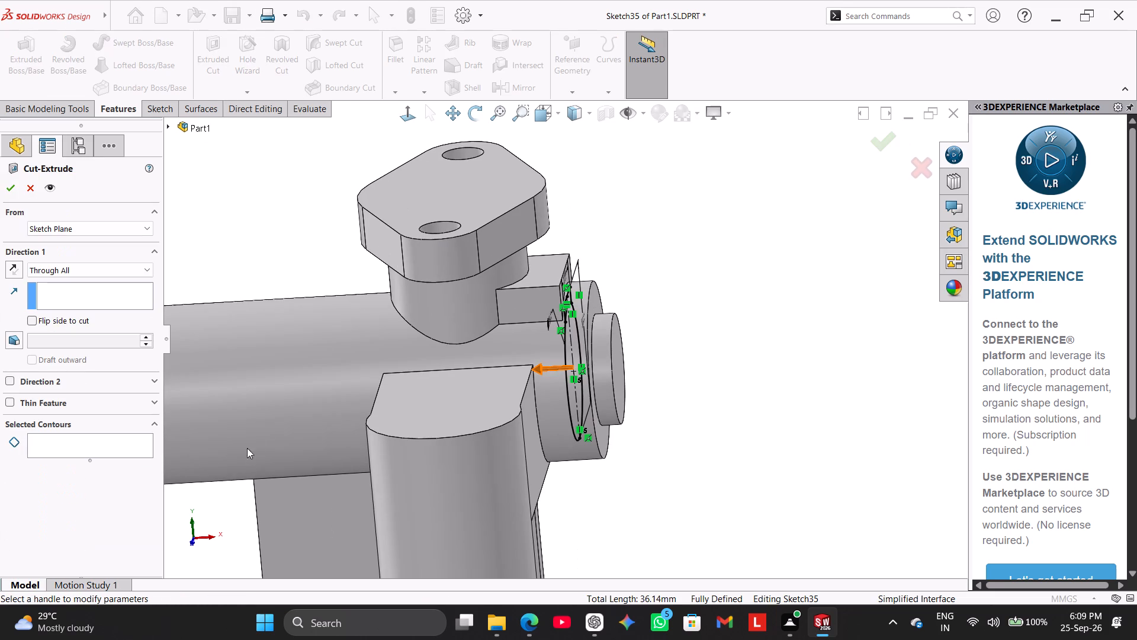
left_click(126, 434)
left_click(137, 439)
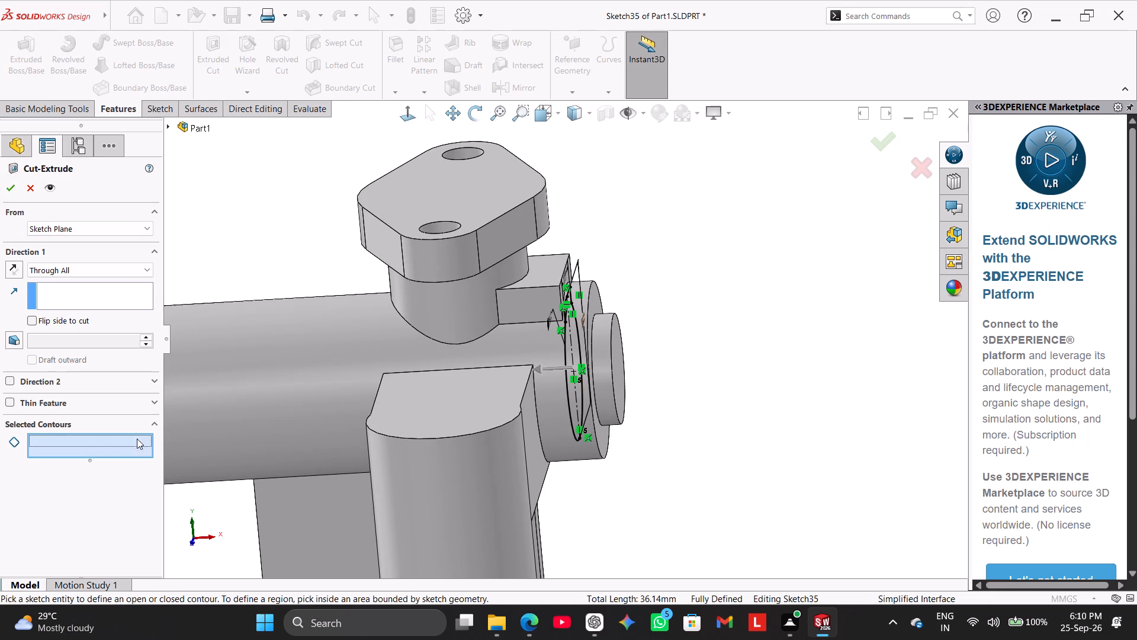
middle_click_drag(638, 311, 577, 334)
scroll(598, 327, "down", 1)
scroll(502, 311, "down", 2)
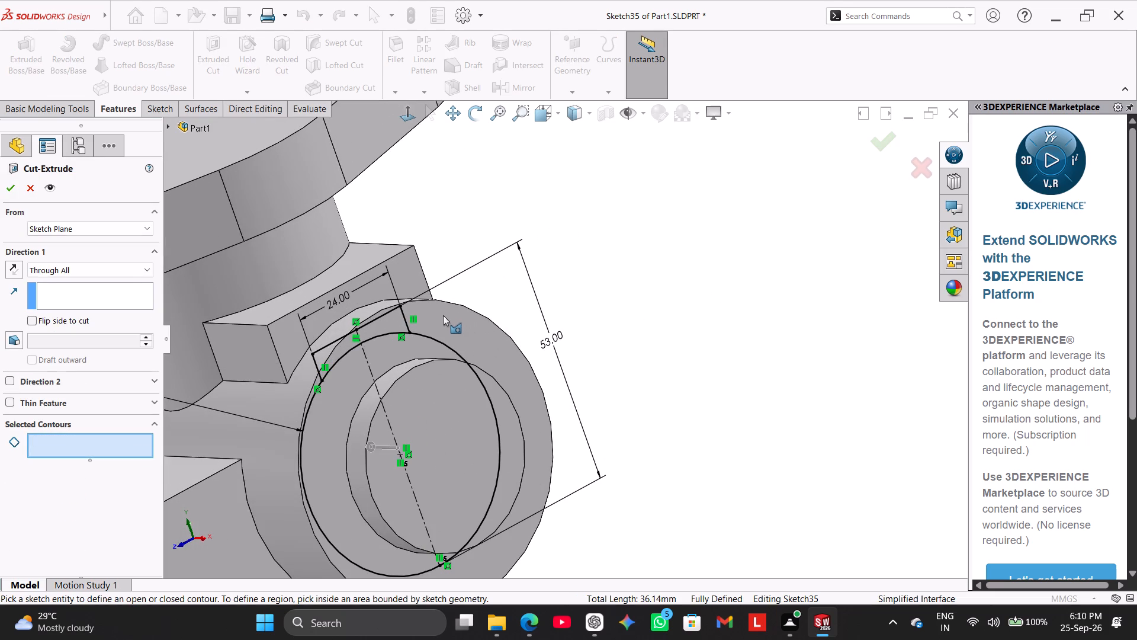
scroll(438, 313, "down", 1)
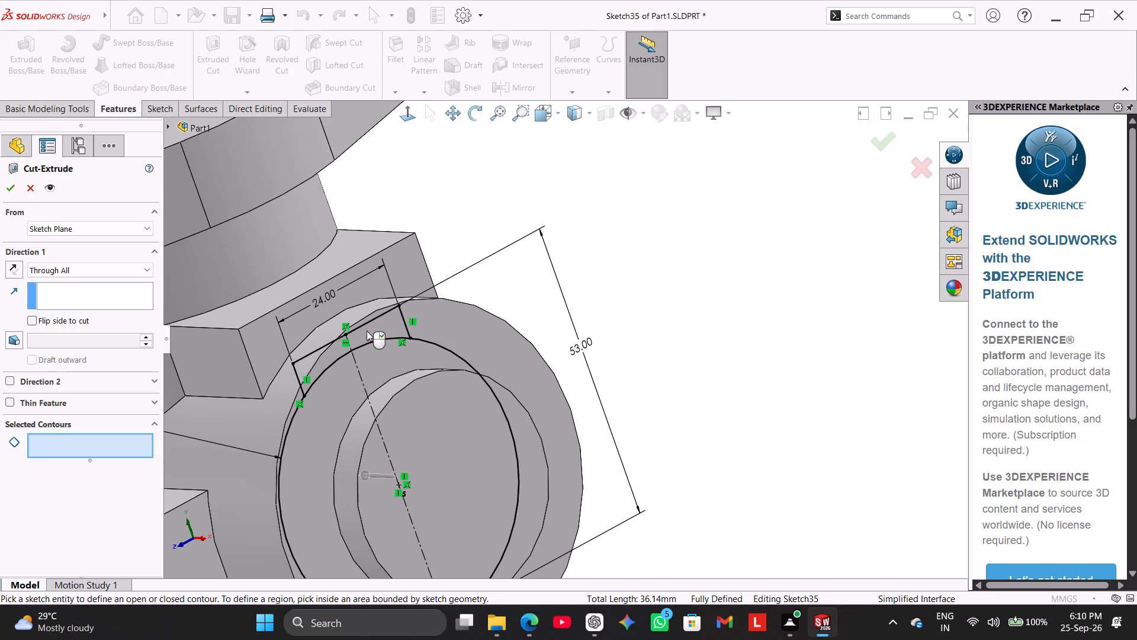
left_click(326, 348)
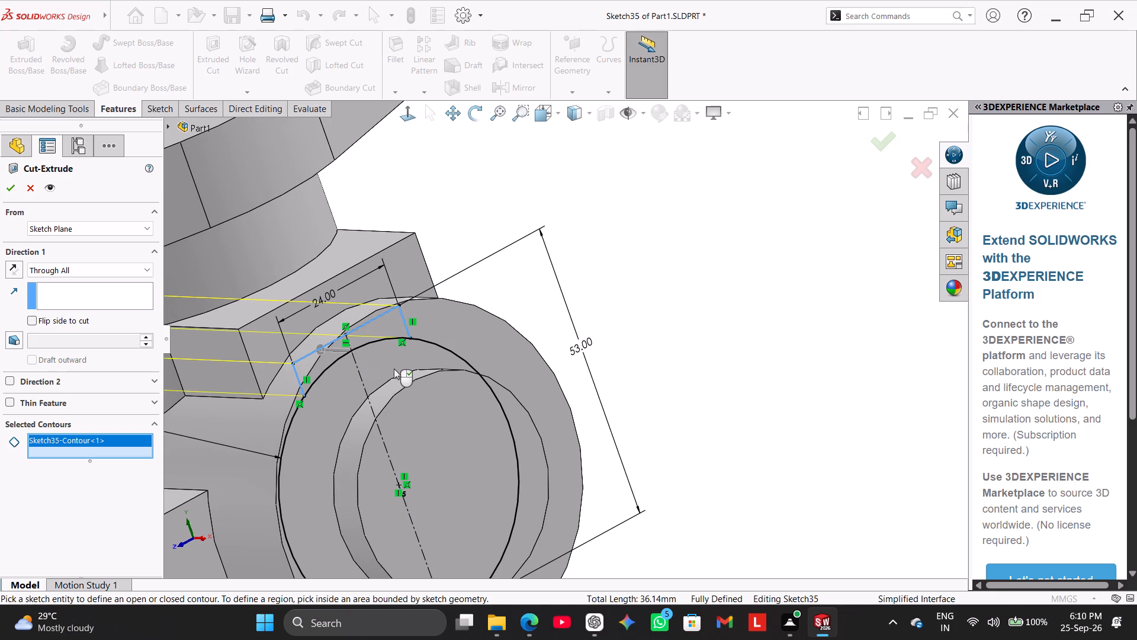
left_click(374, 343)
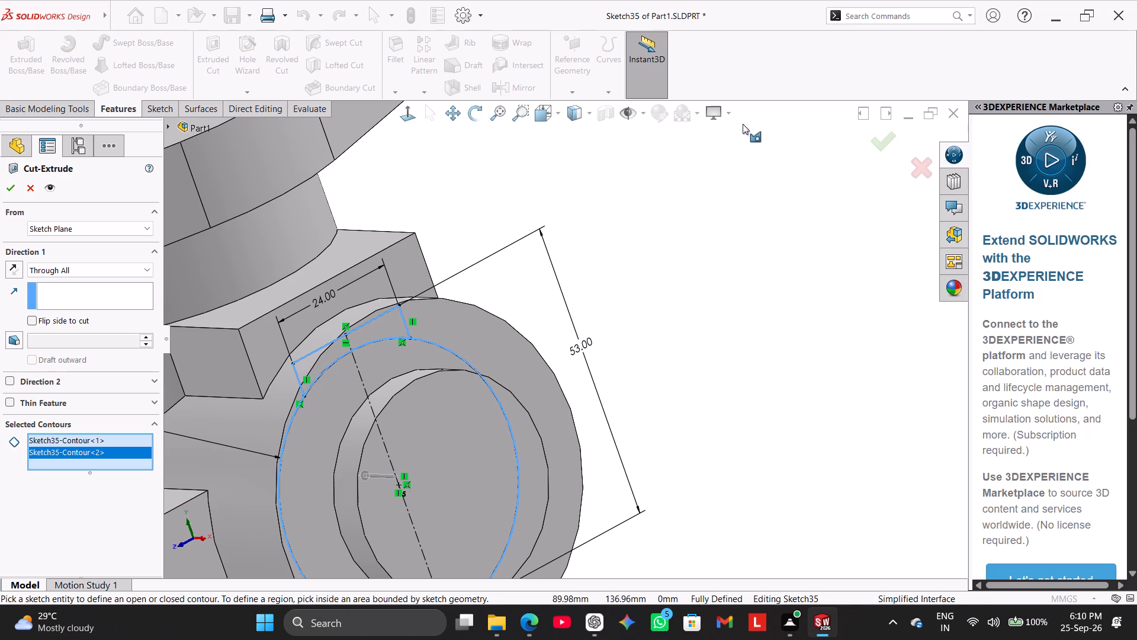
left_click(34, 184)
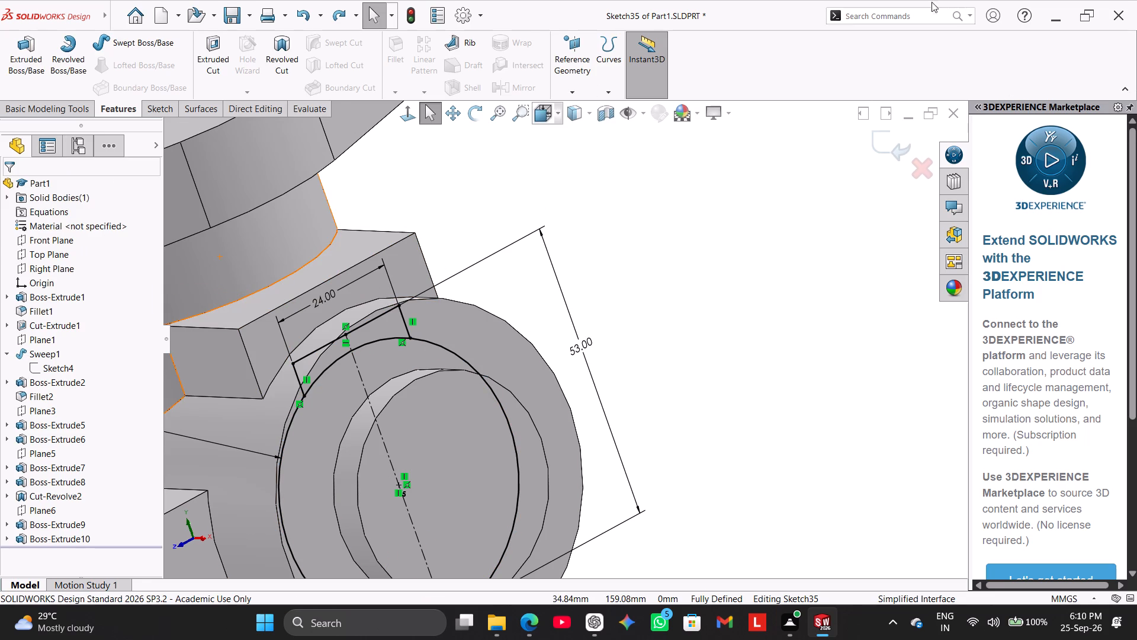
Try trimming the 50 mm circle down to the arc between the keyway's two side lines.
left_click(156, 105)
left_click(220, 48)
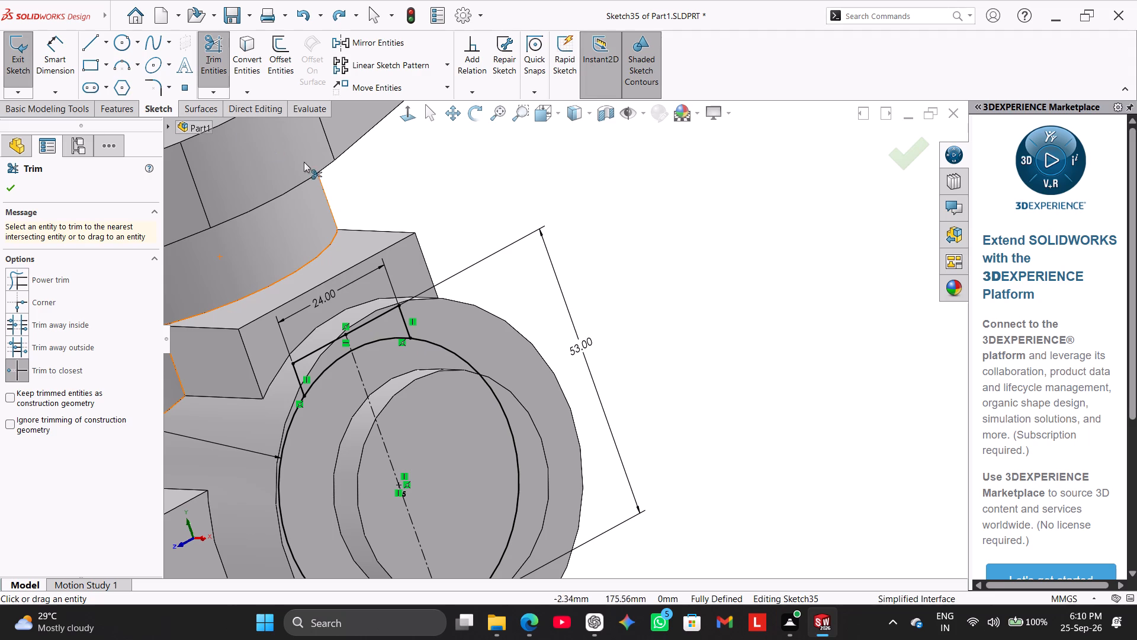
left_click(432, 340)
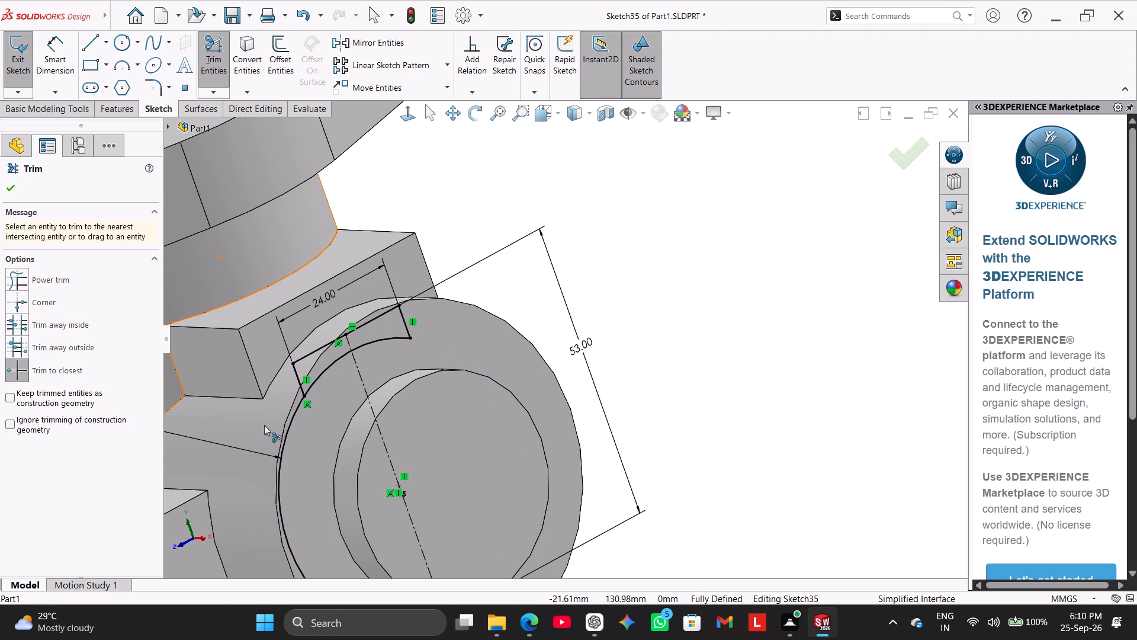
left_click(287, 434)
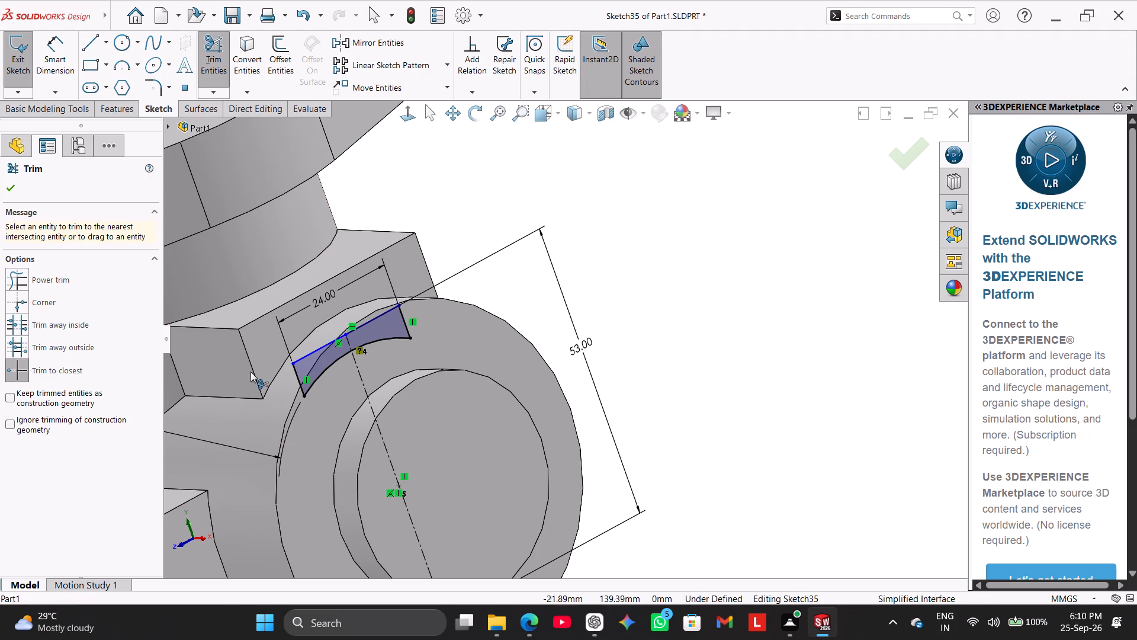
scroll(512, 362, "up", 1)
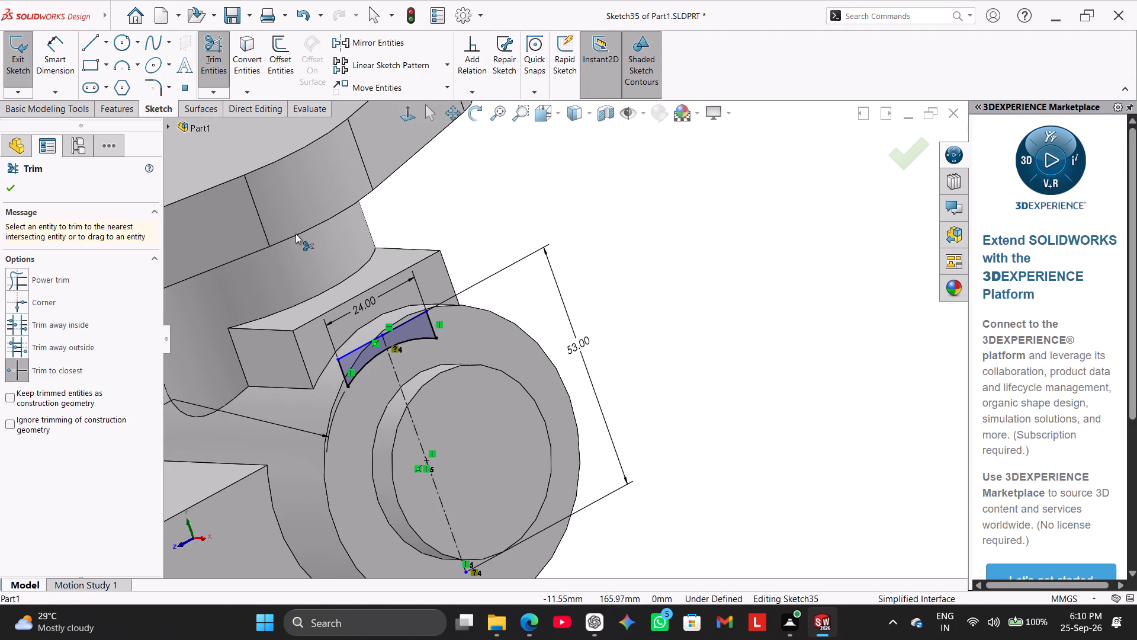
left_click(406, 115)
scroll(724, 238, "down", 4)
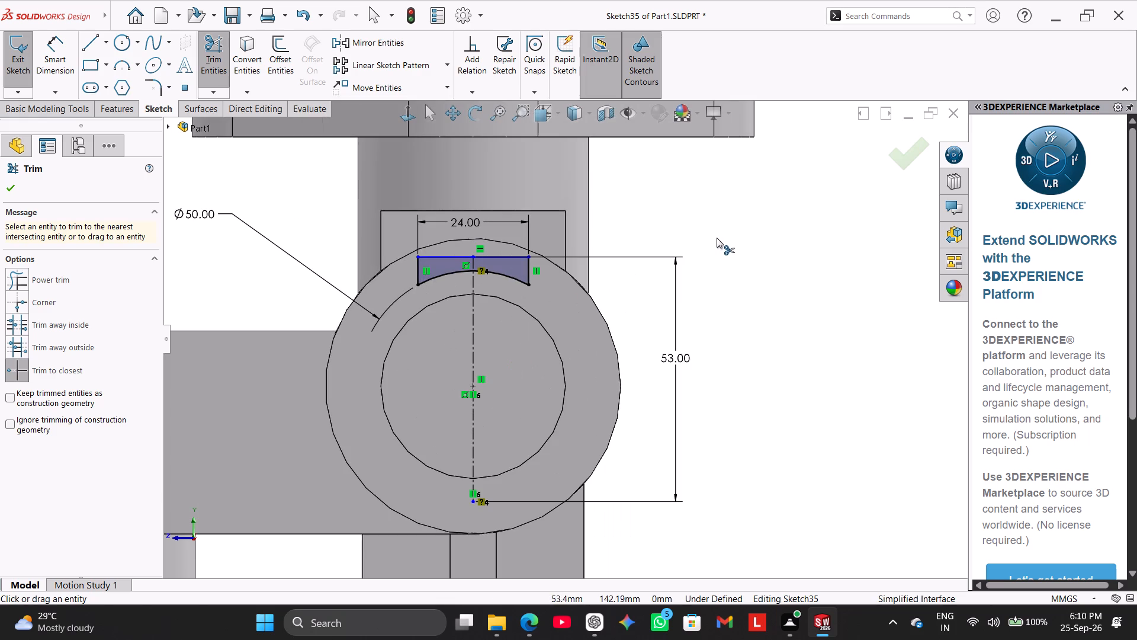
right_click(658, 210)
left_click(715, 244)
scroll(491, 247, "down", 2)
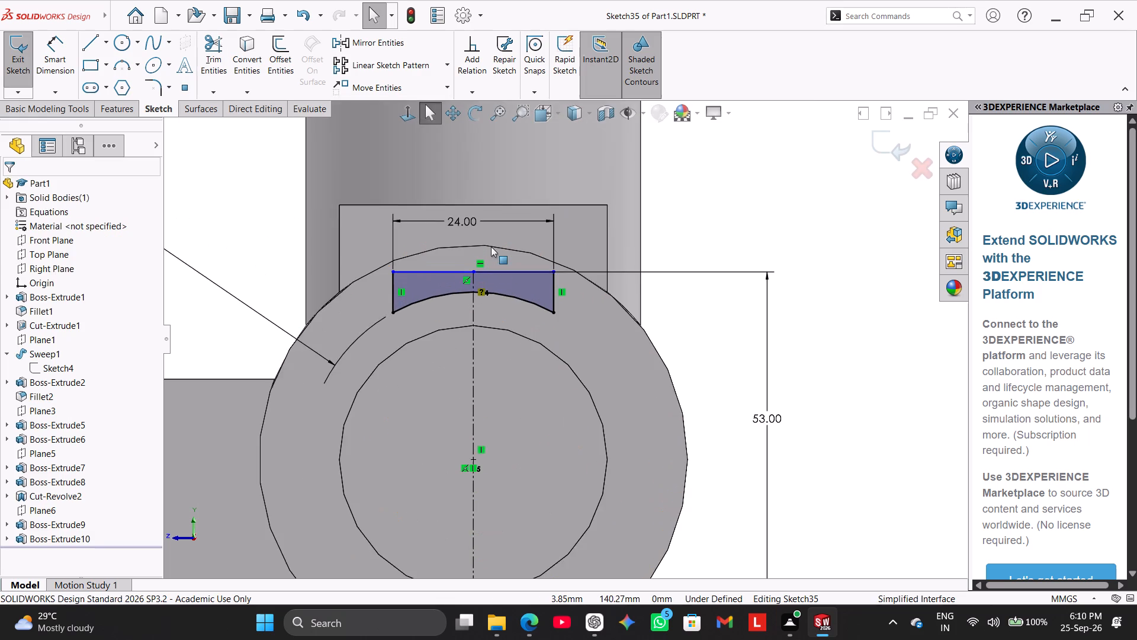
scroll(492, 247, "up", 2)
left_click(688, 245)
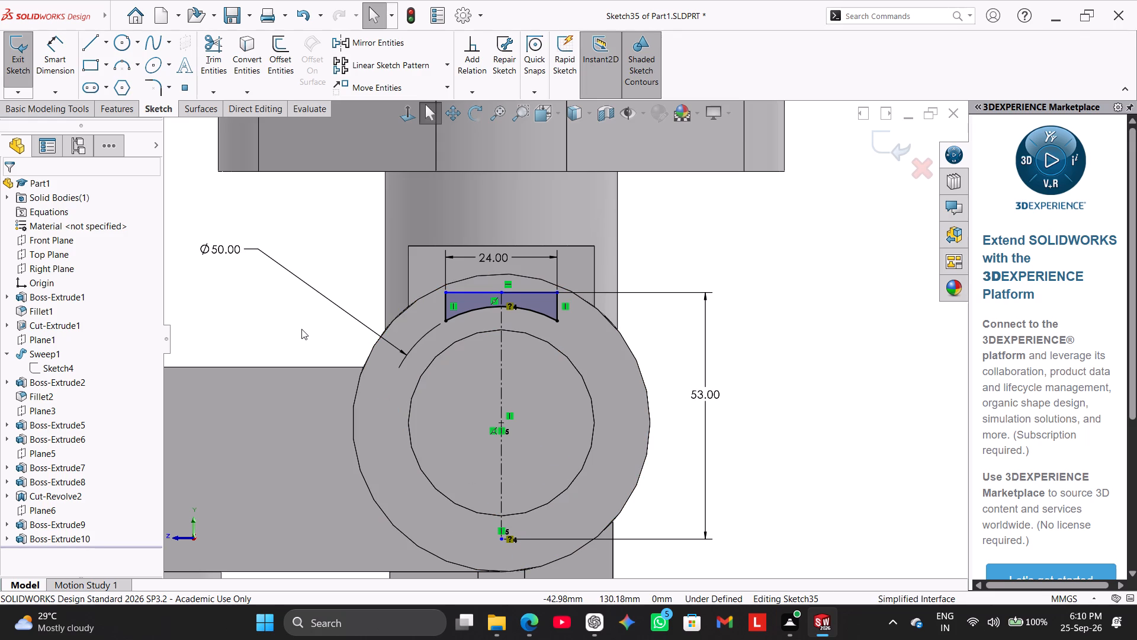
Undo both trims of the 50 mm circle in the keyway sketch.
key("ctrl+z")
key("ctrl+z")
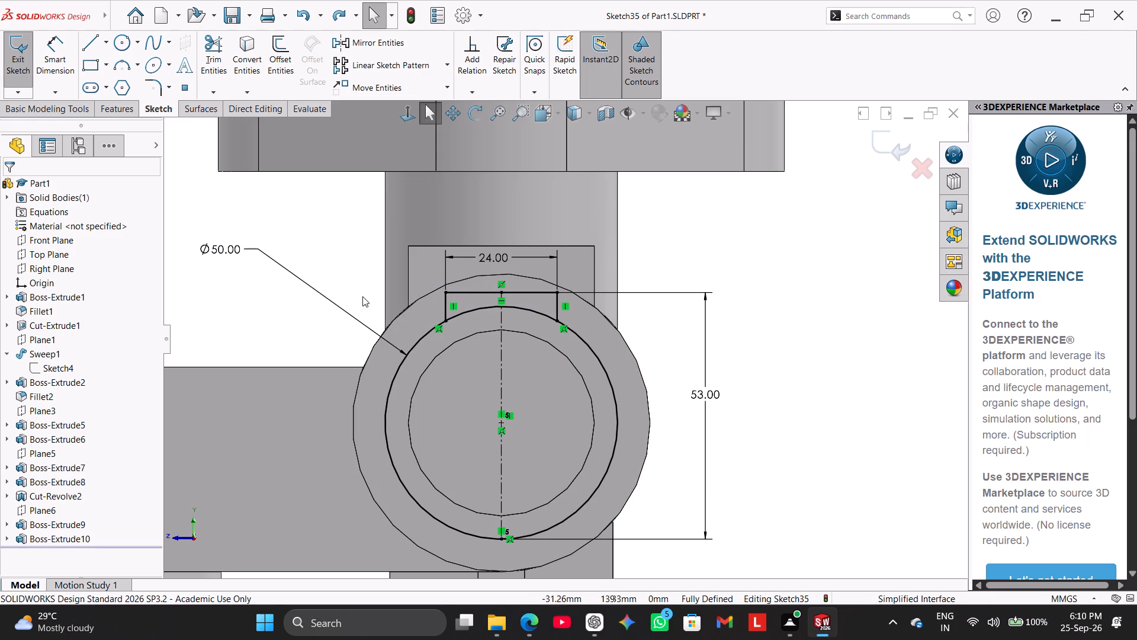
Change the 50 mm circle in the keyway sketch to construction geometry.
right_click(412, 347)
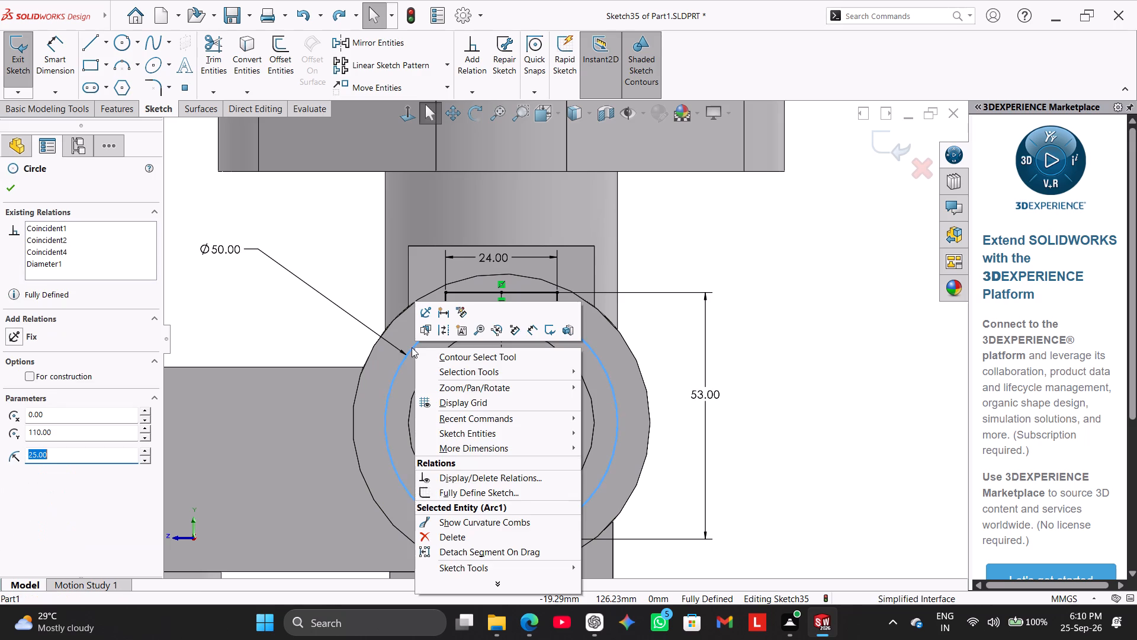
left_click(442, 333)
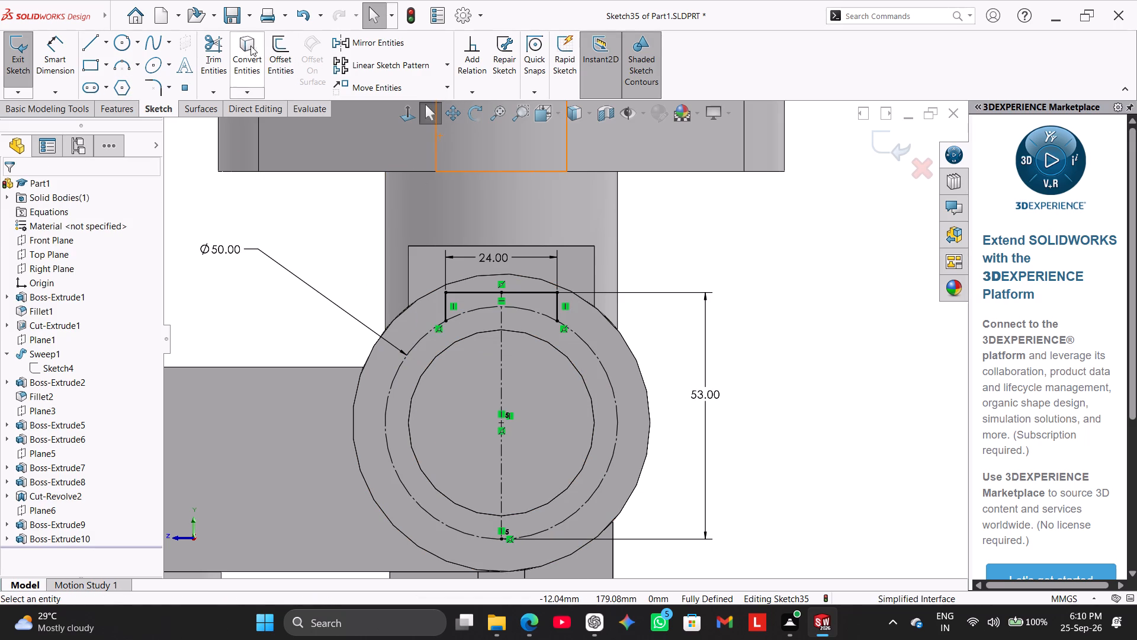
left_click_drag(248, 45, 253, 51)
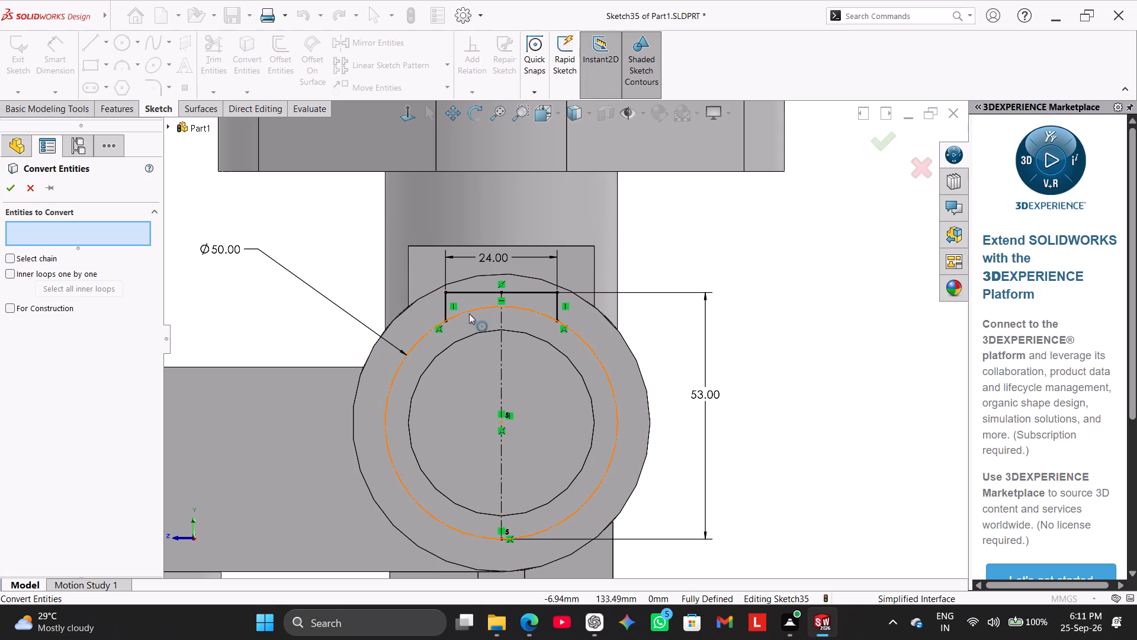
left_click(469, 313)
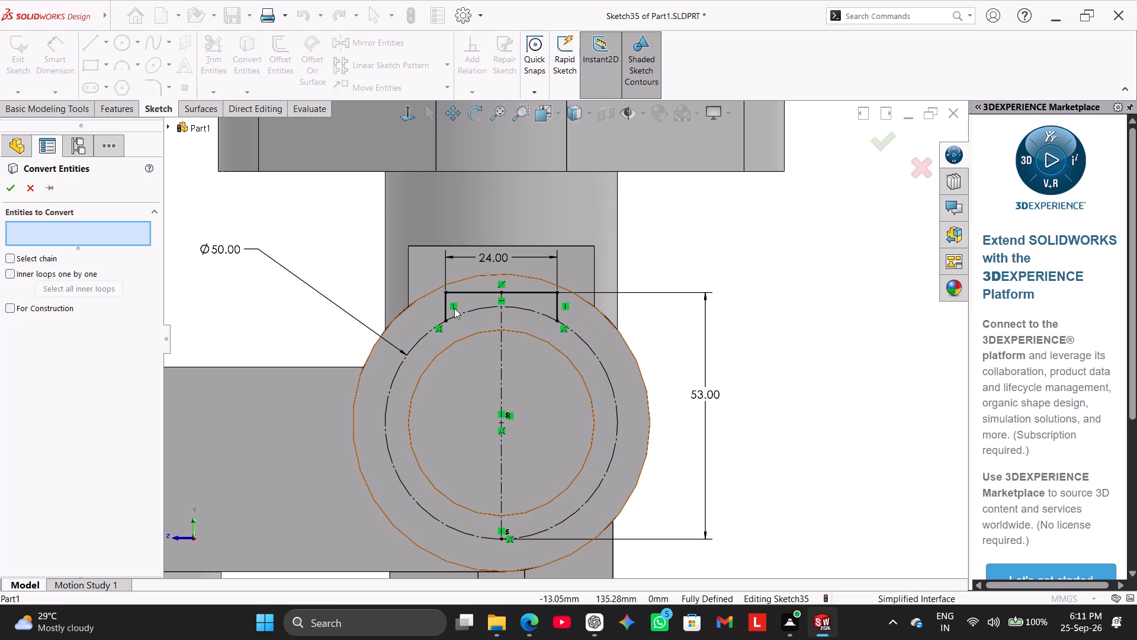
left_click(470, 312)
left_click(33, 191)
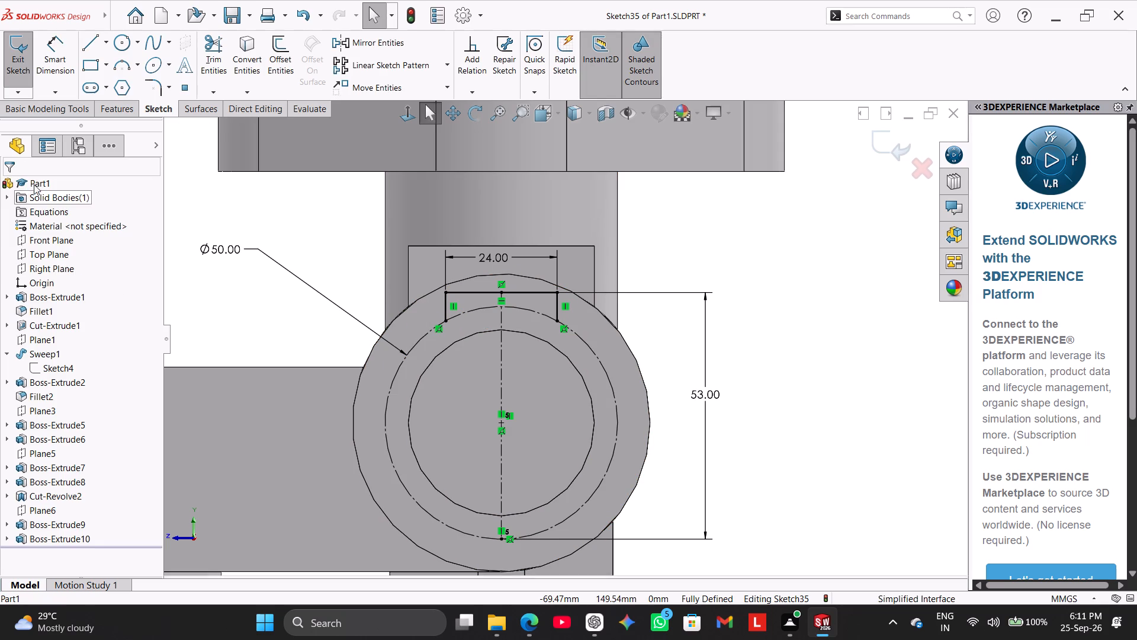
Close the keyway profile with a 3-point arc of 25 mm radius joining the side lines' lower ends along the construction circle.
left_click(120, 66)
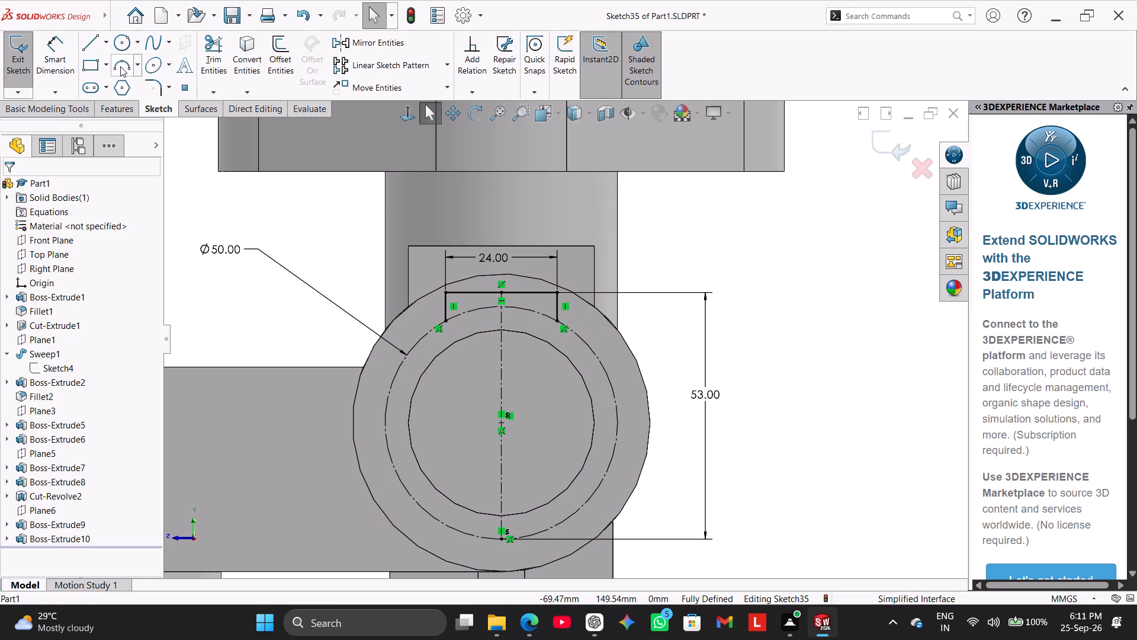
scroll(577, 351, "down", 3)
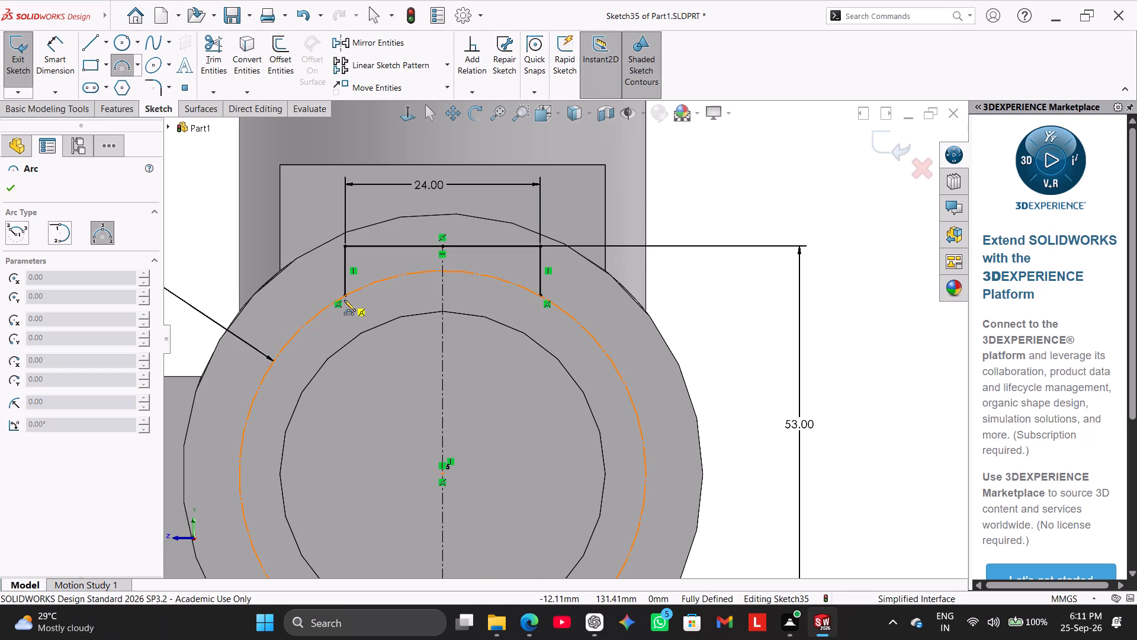
left_click(343, 298)
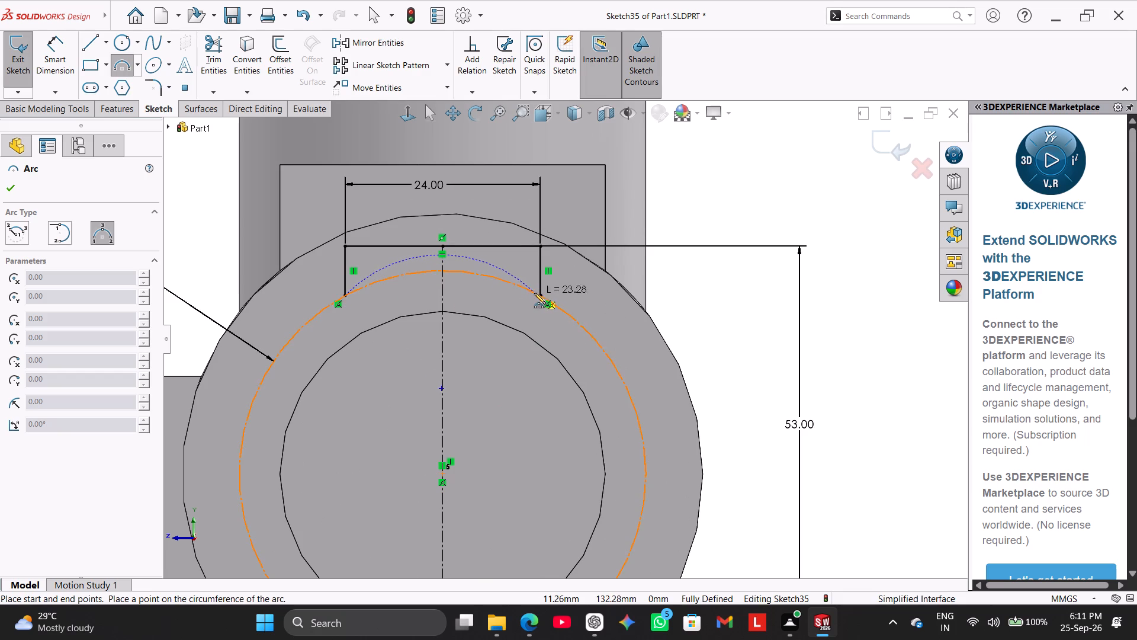
left_click(540, 295)
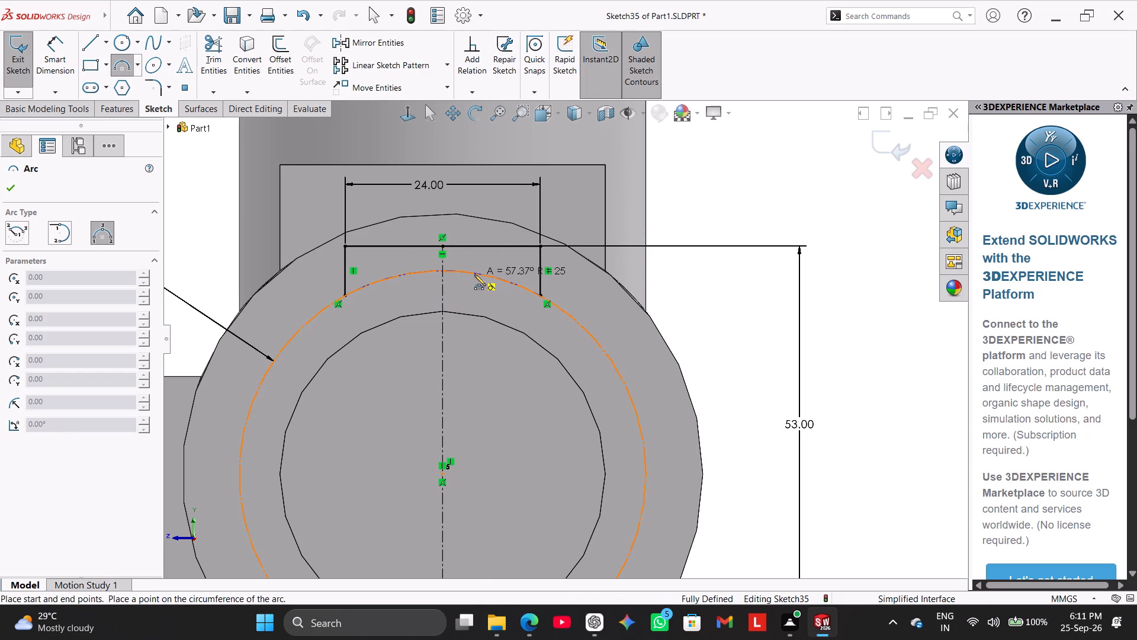
left_click(474, 274)
right_click(226, 225)
left_click(242, 235)
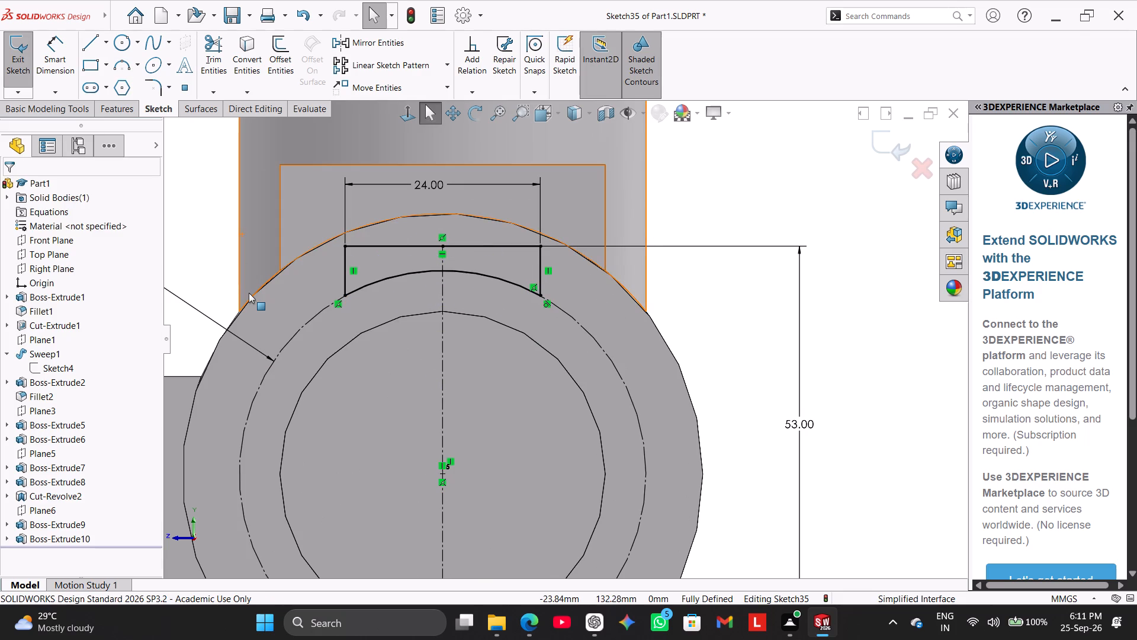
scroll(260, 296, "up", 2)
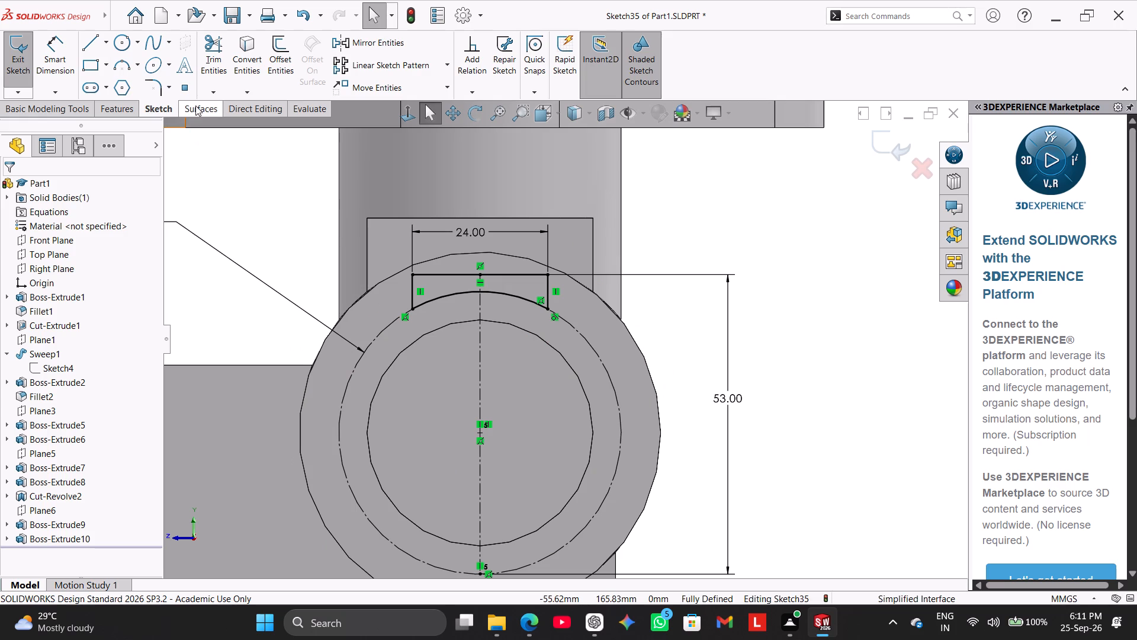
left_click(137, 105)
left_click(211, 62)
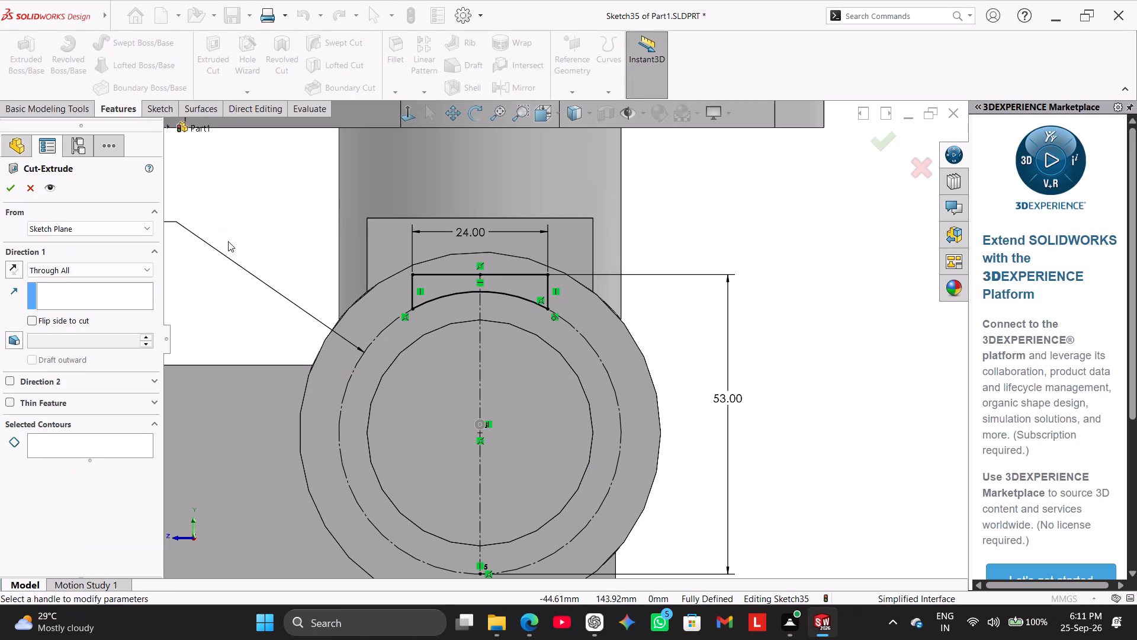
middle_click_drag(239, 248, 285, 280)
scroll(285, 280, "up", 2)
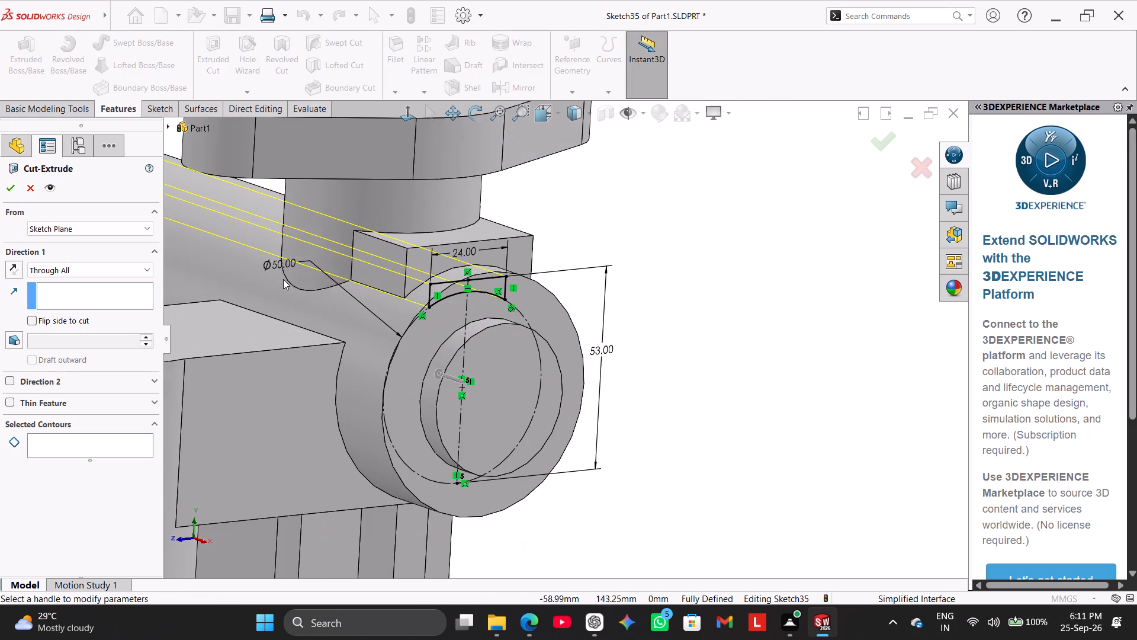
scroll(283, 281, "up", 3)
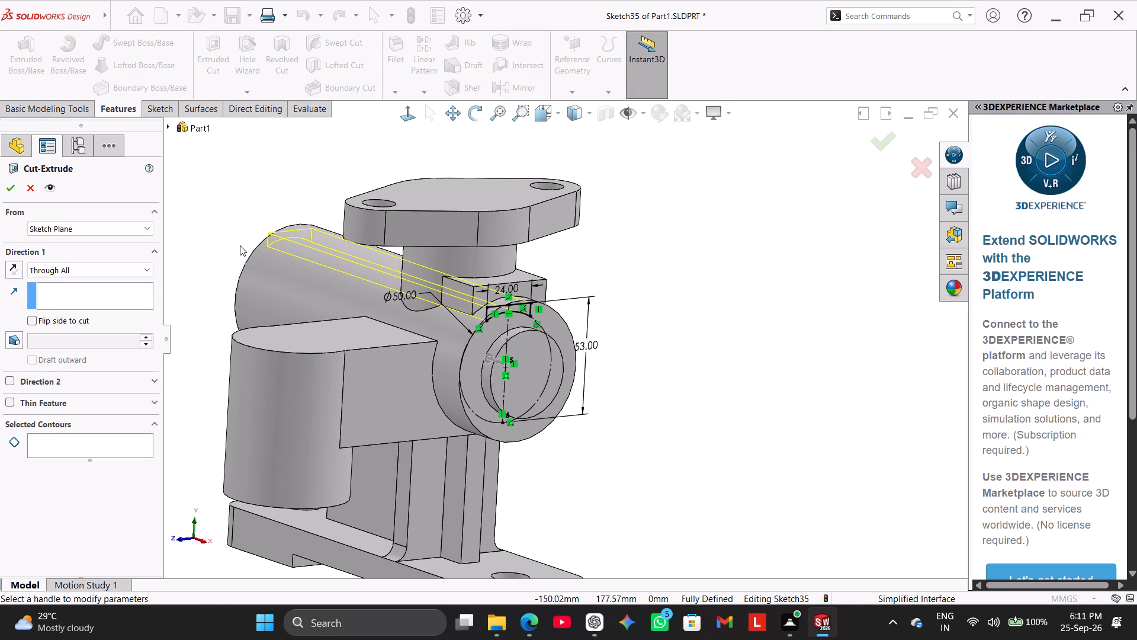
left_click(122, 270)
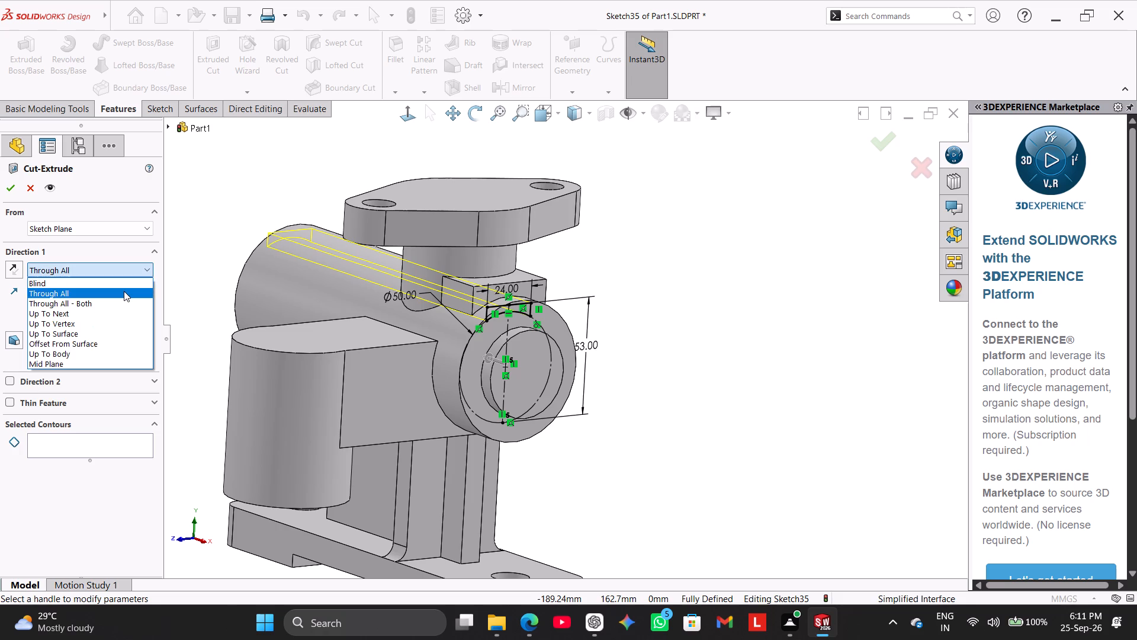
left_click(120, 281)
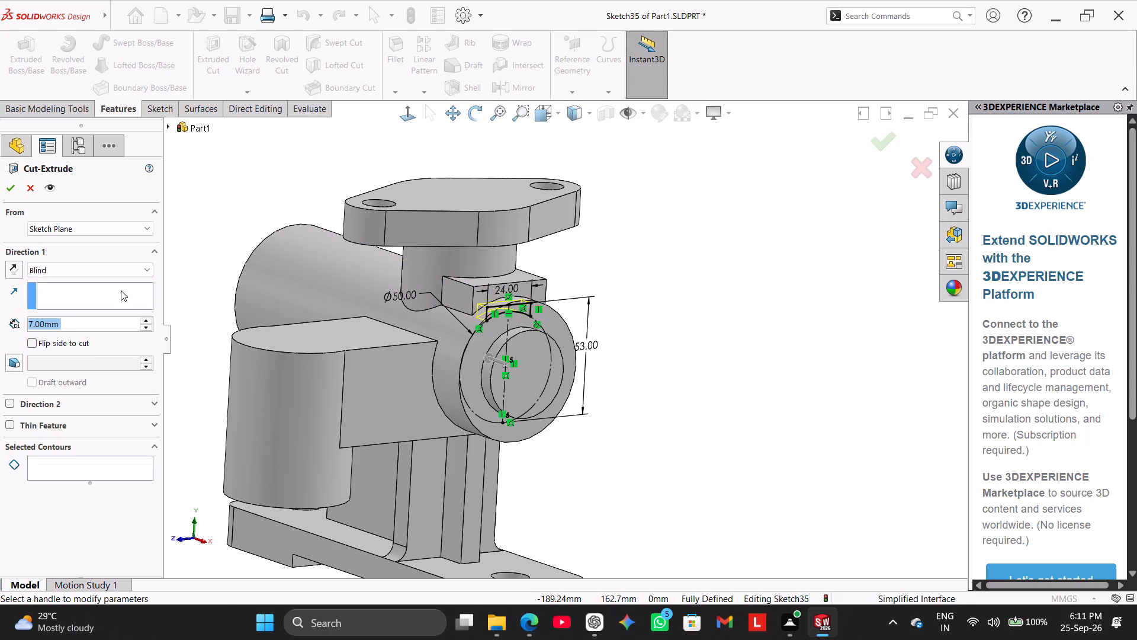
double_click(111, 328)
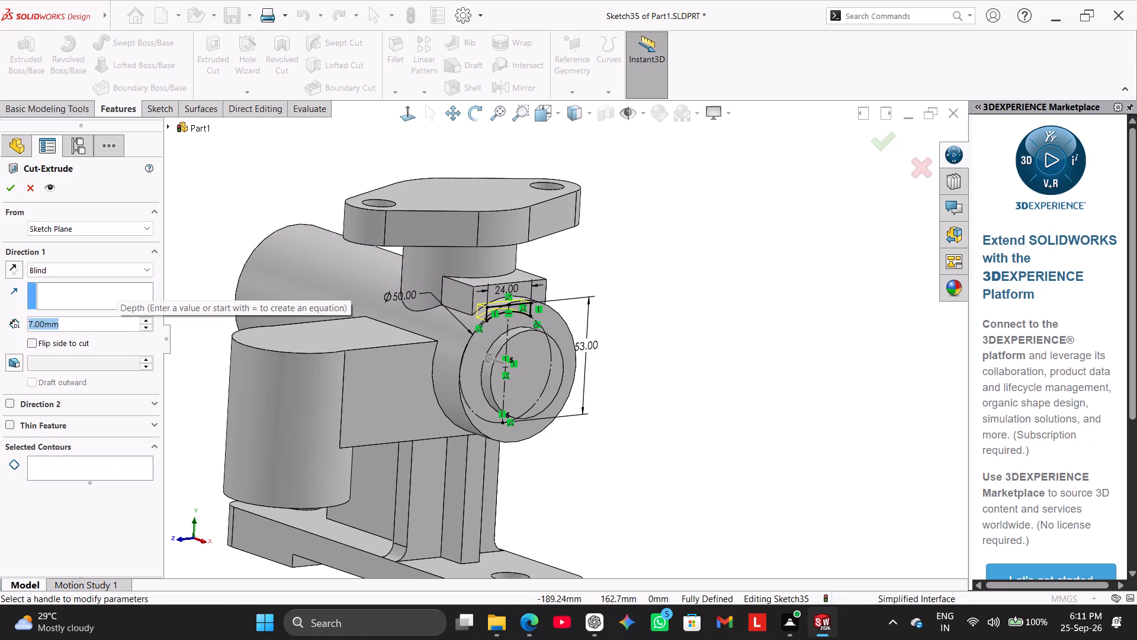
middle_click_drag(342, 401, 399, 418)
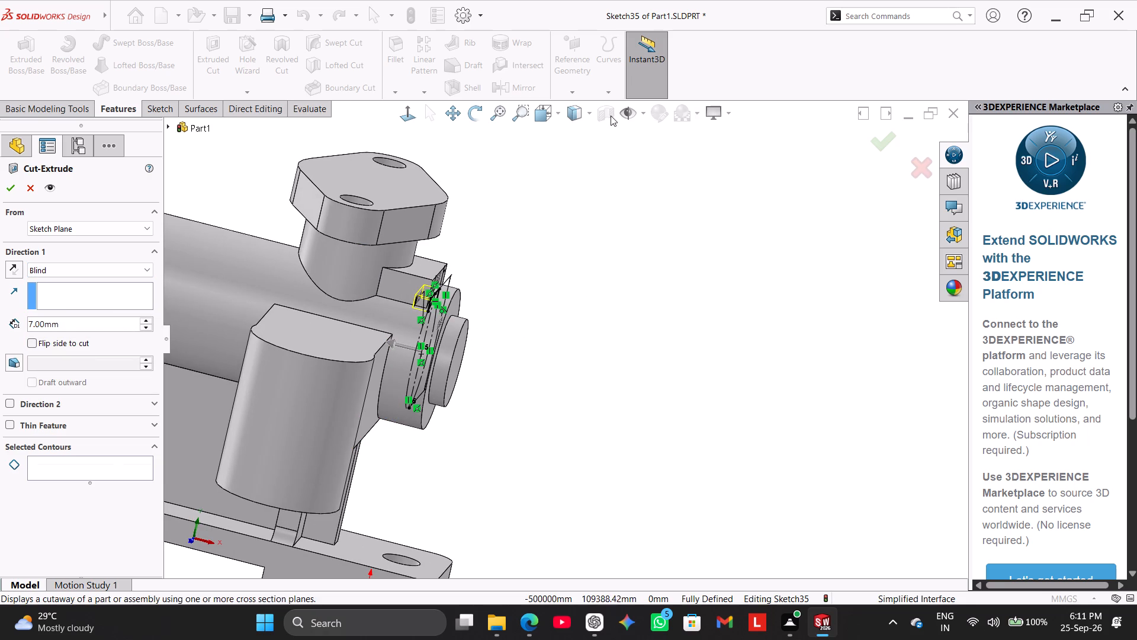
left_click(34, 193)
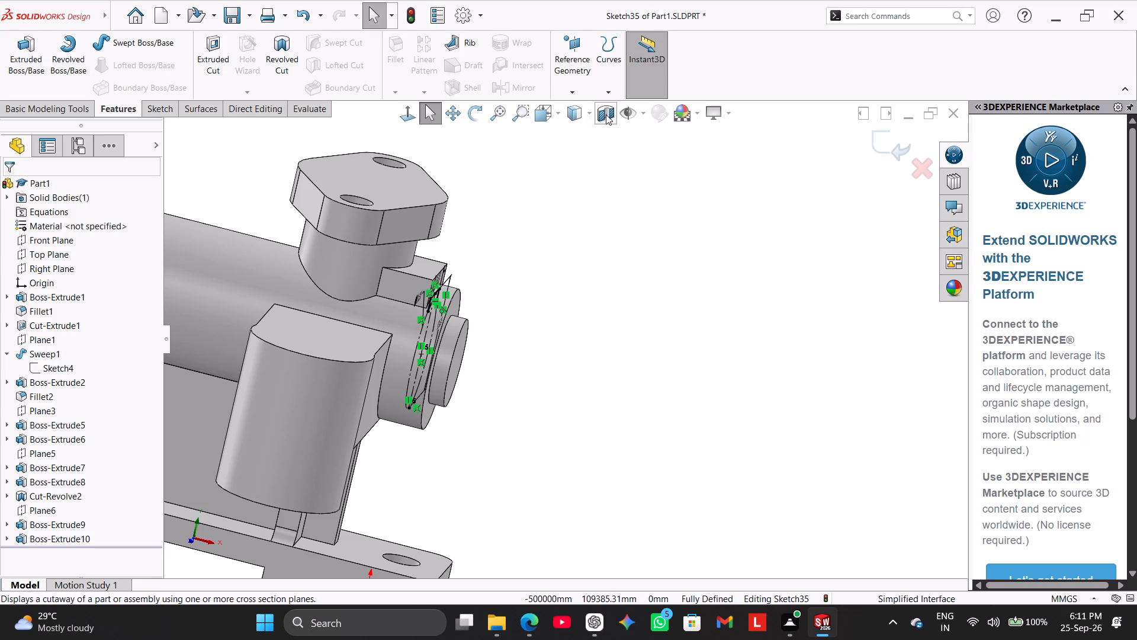
Section the model along the Front Plane with zero offset and face the cut to expose the cylinder's bore.
left_click(607, 114)
left_click(414, 116)
scroll(517, 233, "down", 3)
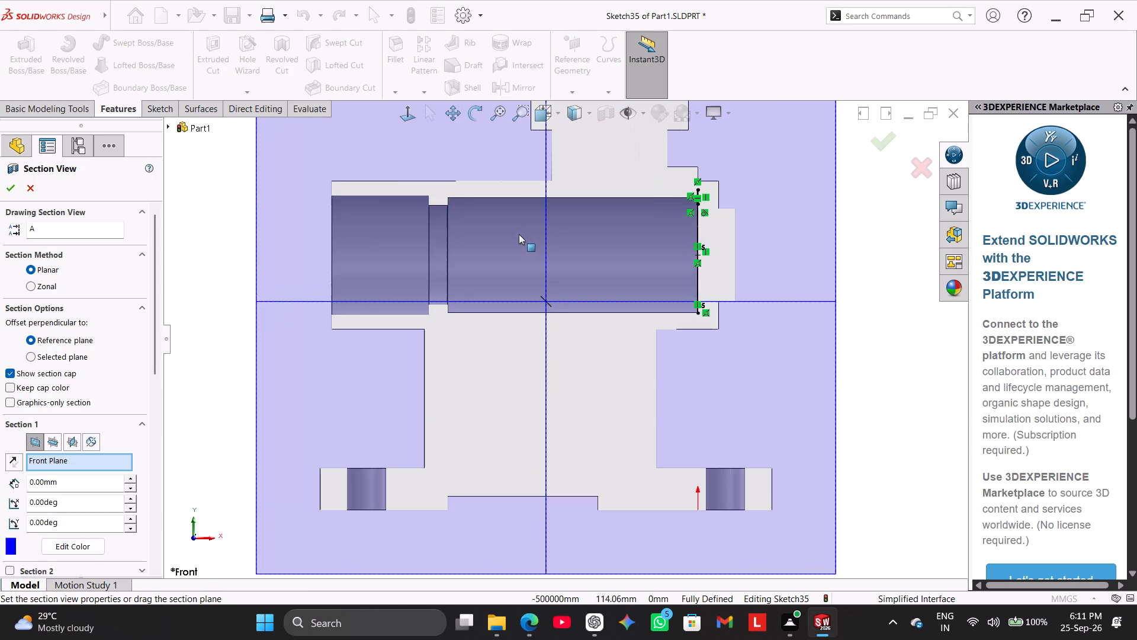
scroll(557, 232, "down", 1)
scroll(705, 202, "down", 2)
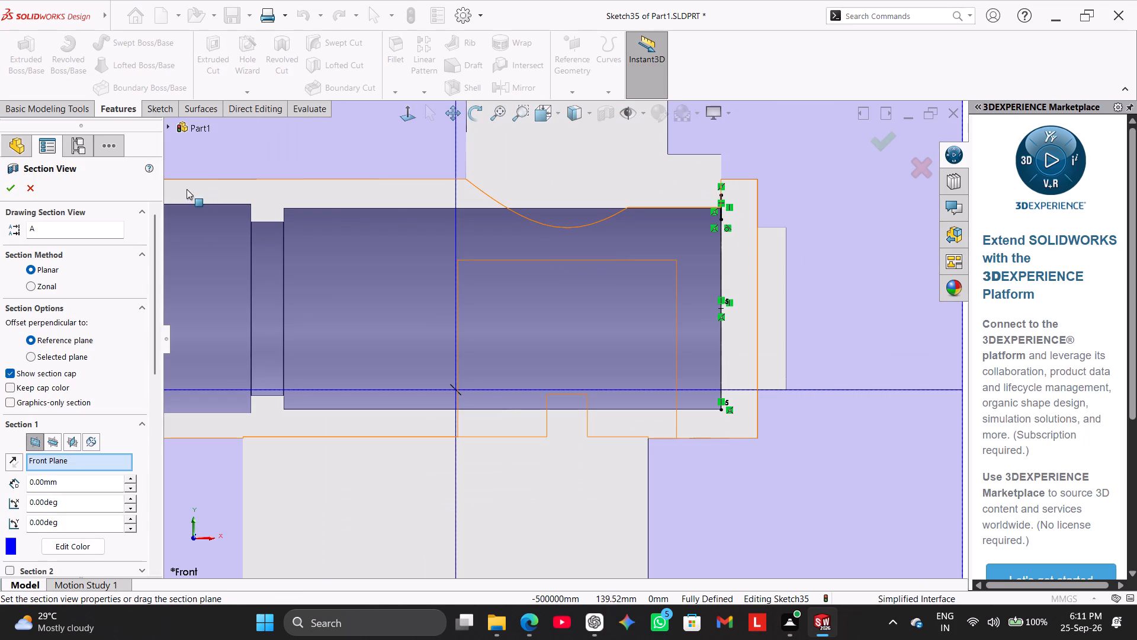
left_click(16, 188)
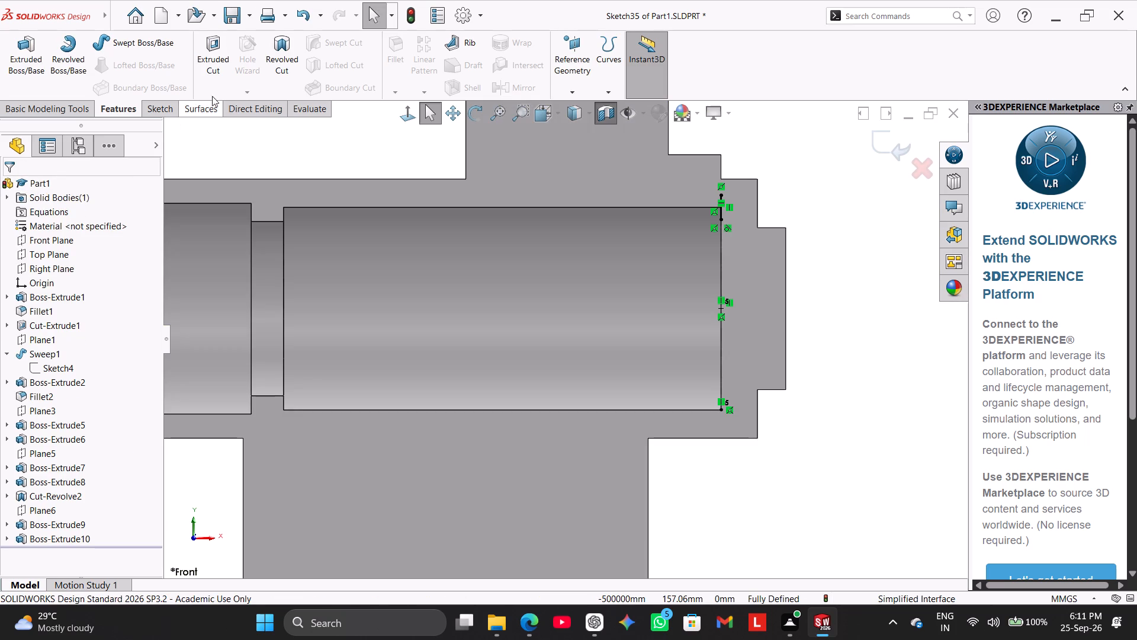
Extrude-cut the keyway profile along the cylinder's bore with a blind depth, trying 38 mm first and settling on 30 mm.
left_click(207, 72)
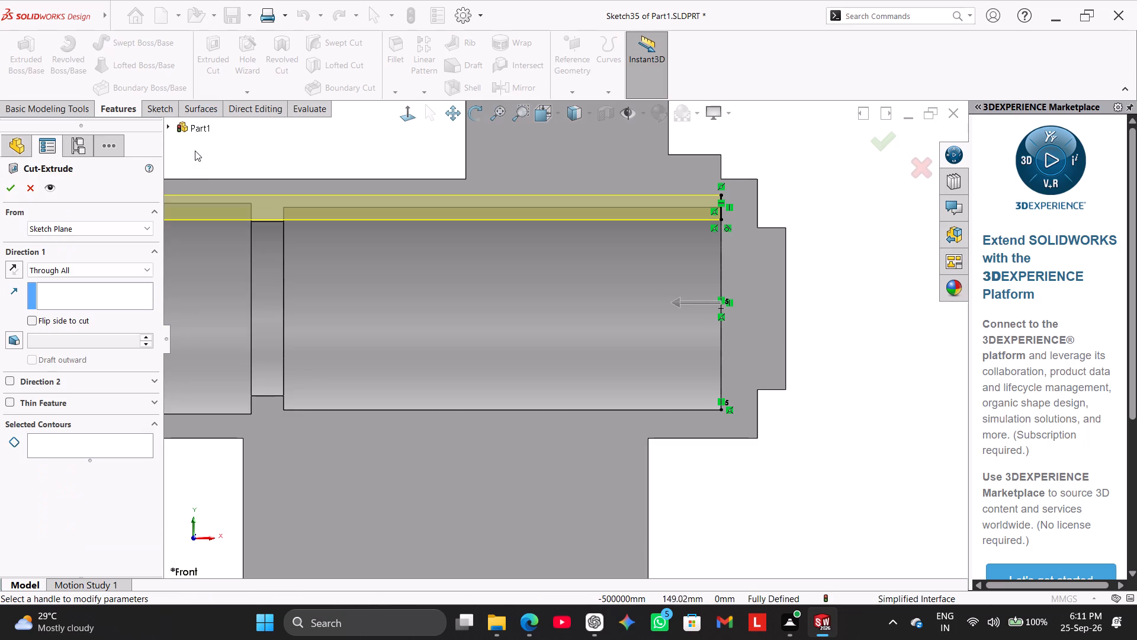
scroll(243, 258, "up", 1)
left_click(123, 268)
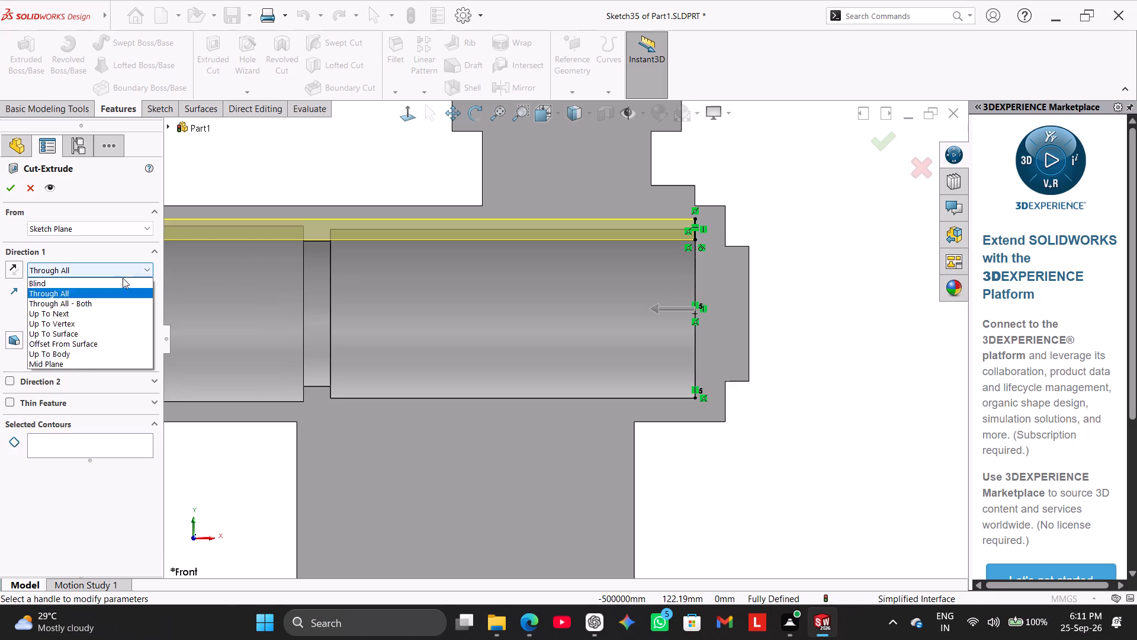
left_click(123, 283)
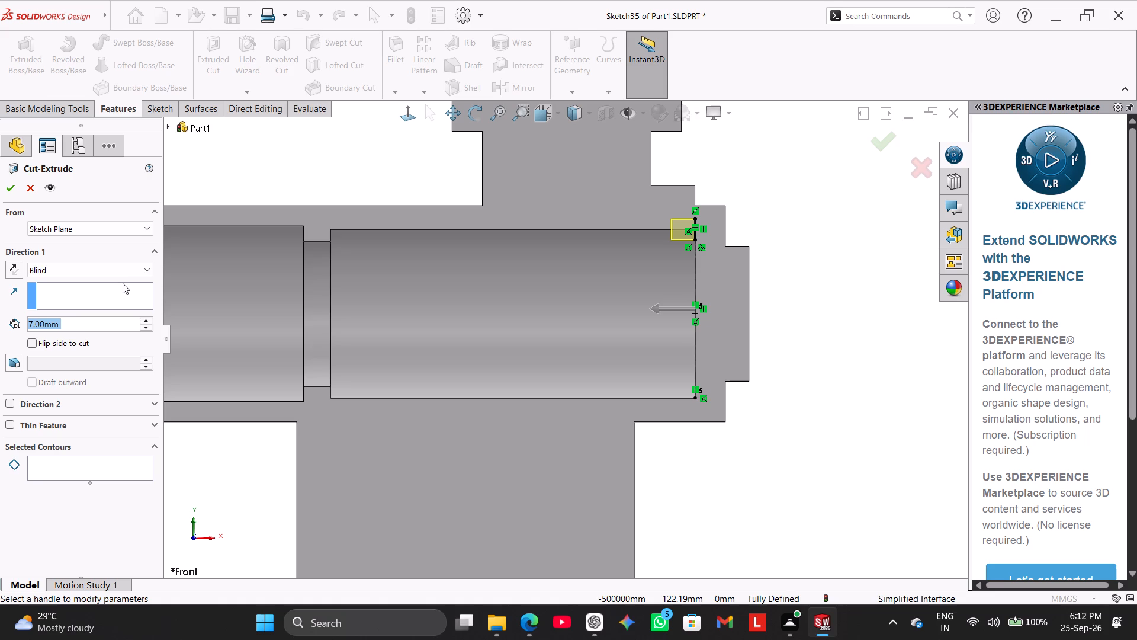
type("38")
key("Return")
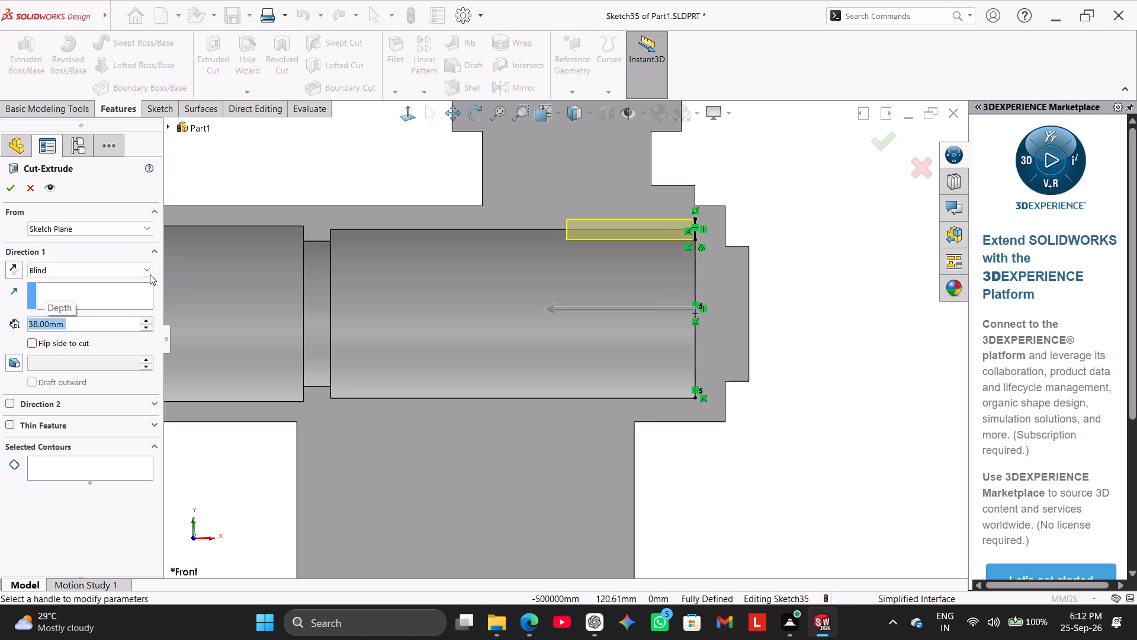
type("30")
key("Return")
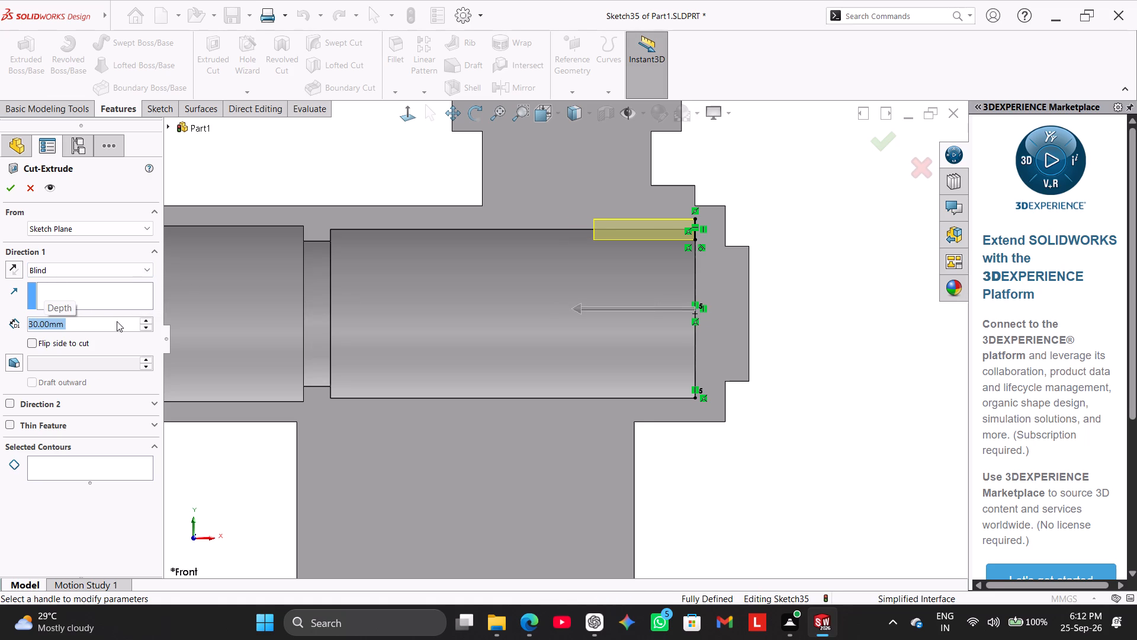
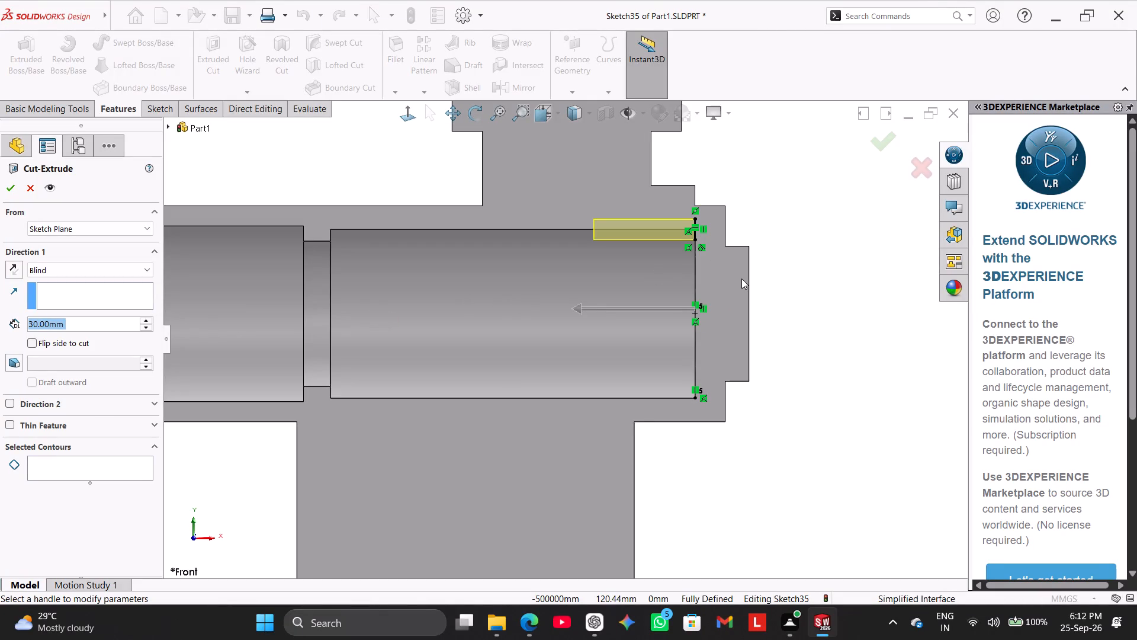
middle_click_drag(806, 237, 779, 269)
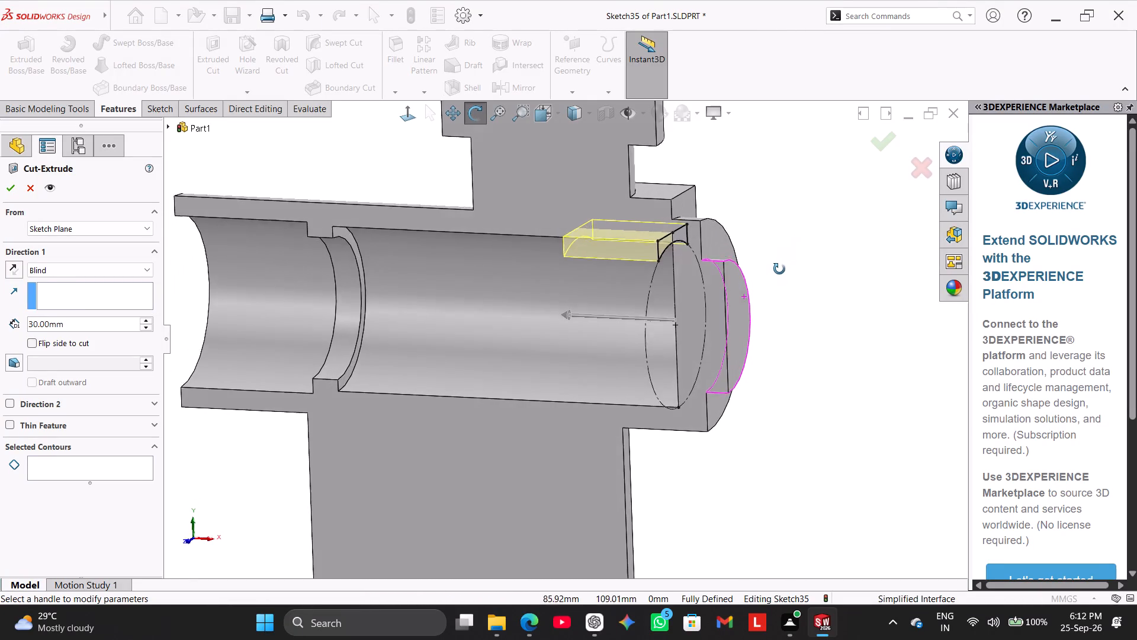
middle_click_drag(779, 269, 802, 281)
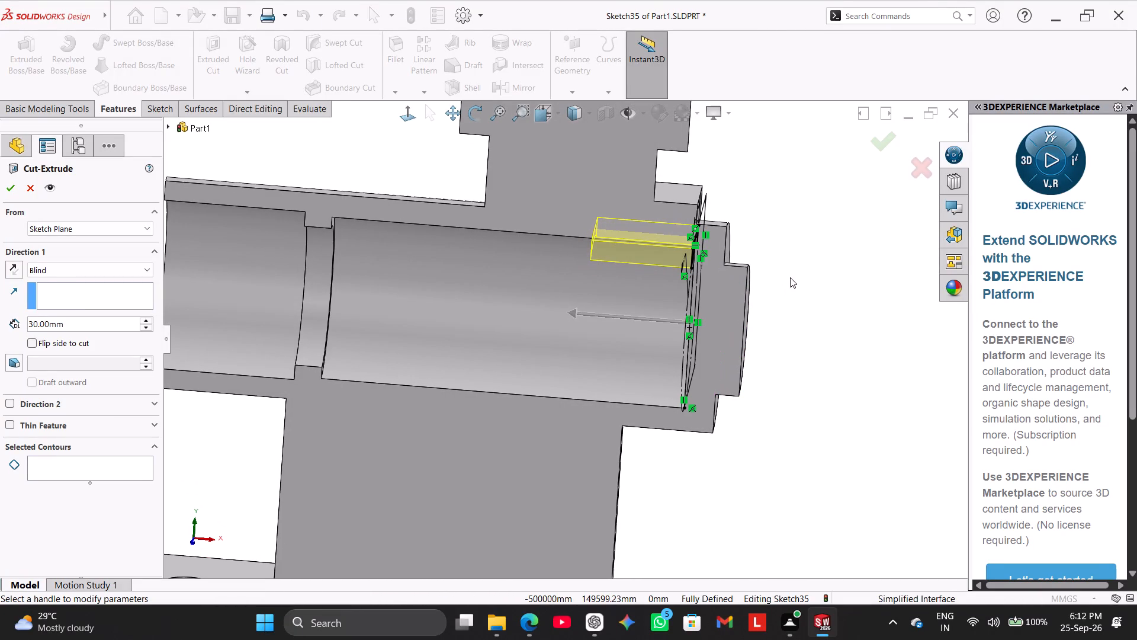
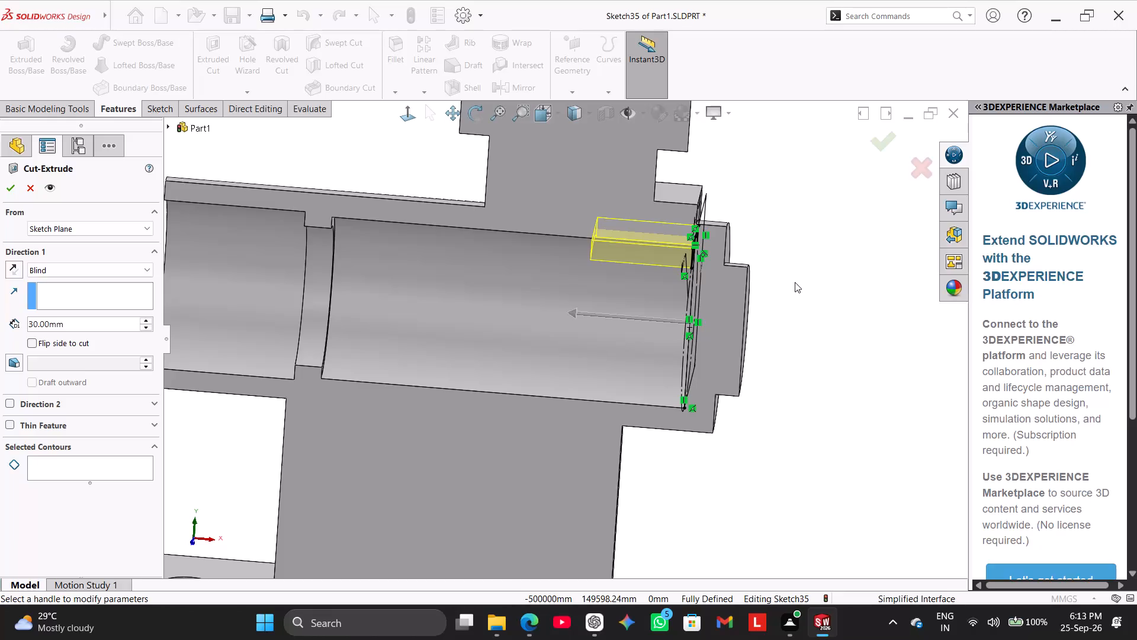
Set the keyway cut's blind depth to 38 mm and complete the Cut-Extrude.
double_click(84, 327)
type("38")
key("Return")
left_click(12, 185)
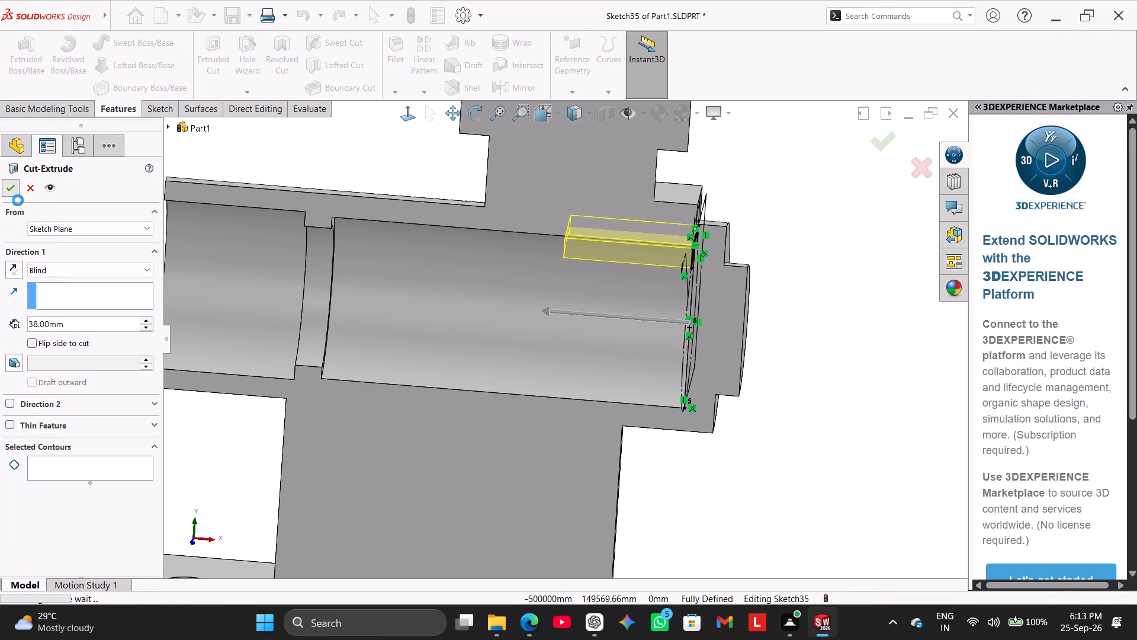
scroll(660, 341, "up", 1)
left_click(416, 173)
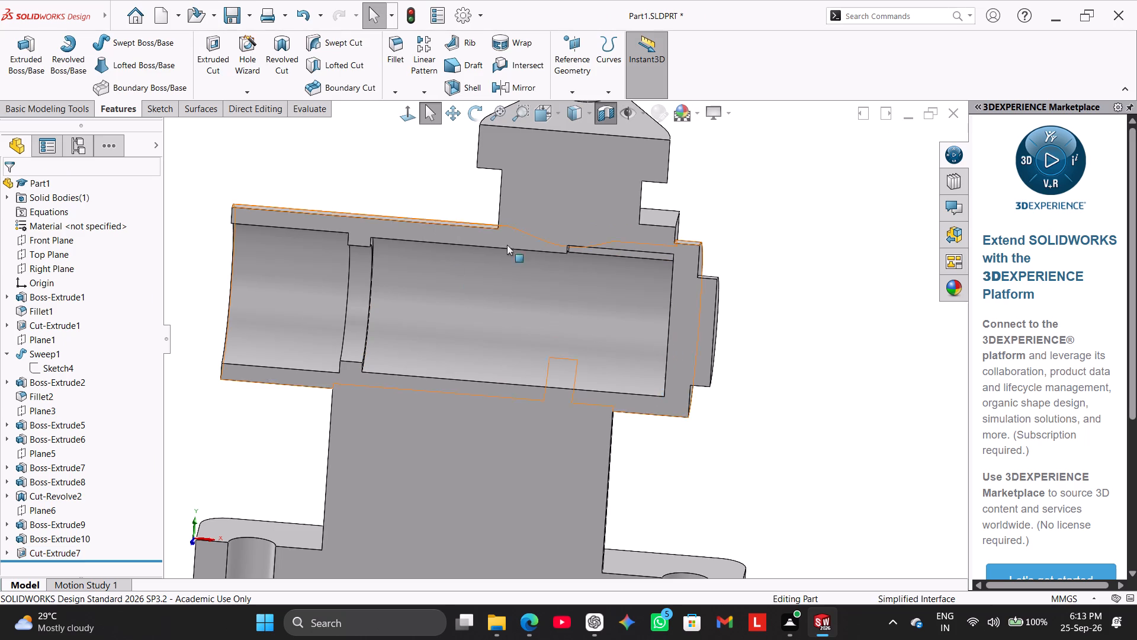
Turn off the section view to display the whole part.
middle_click_drag(679, 233, 696, 223)
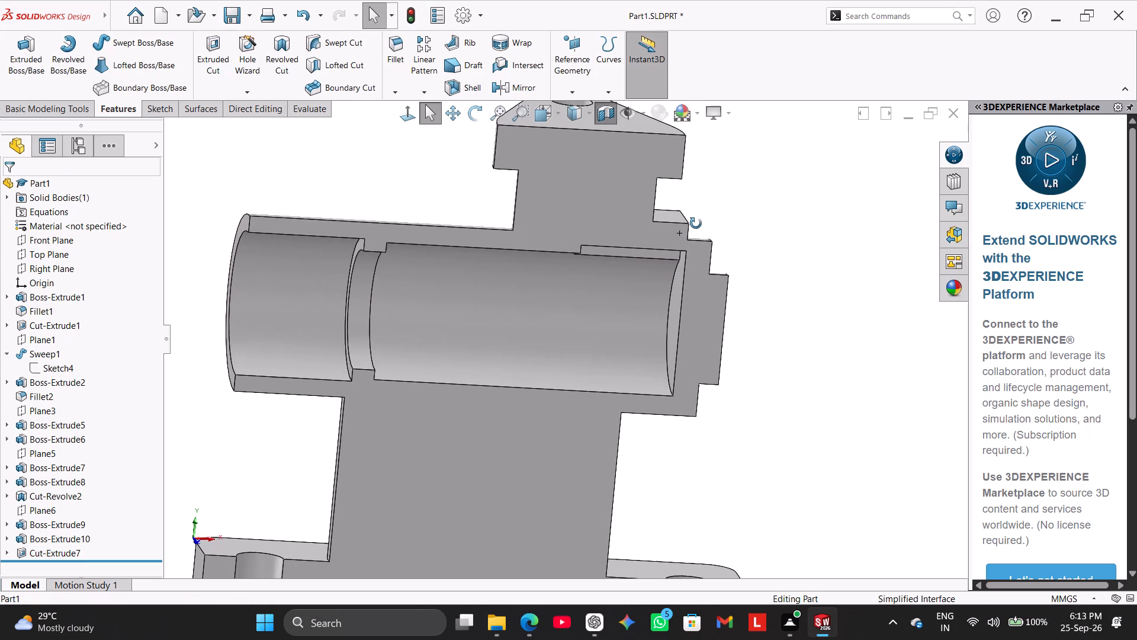
middle_click_drag(696, 223, 696, 215)
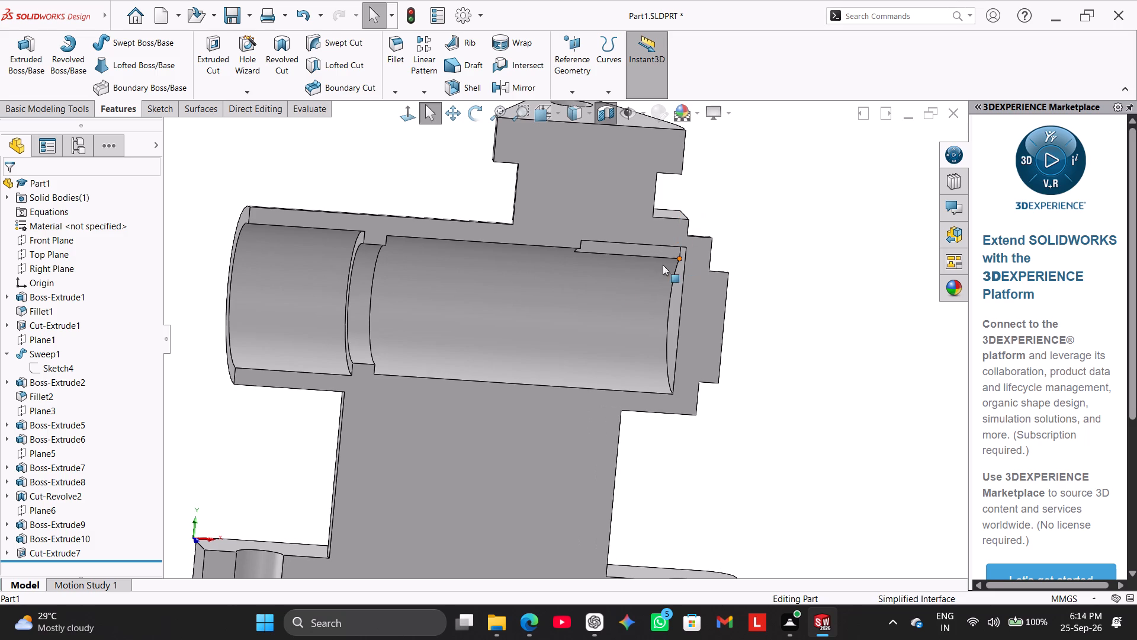
left_click(603, 104)
Start a Hole Wizard bottoming tapped hole and set its standard to ANSI Metric.
scroll(770, 196, "up", 1)
scroll(770, 194, "down", 1)
middle_click_drag(770, 195, 769, 204)
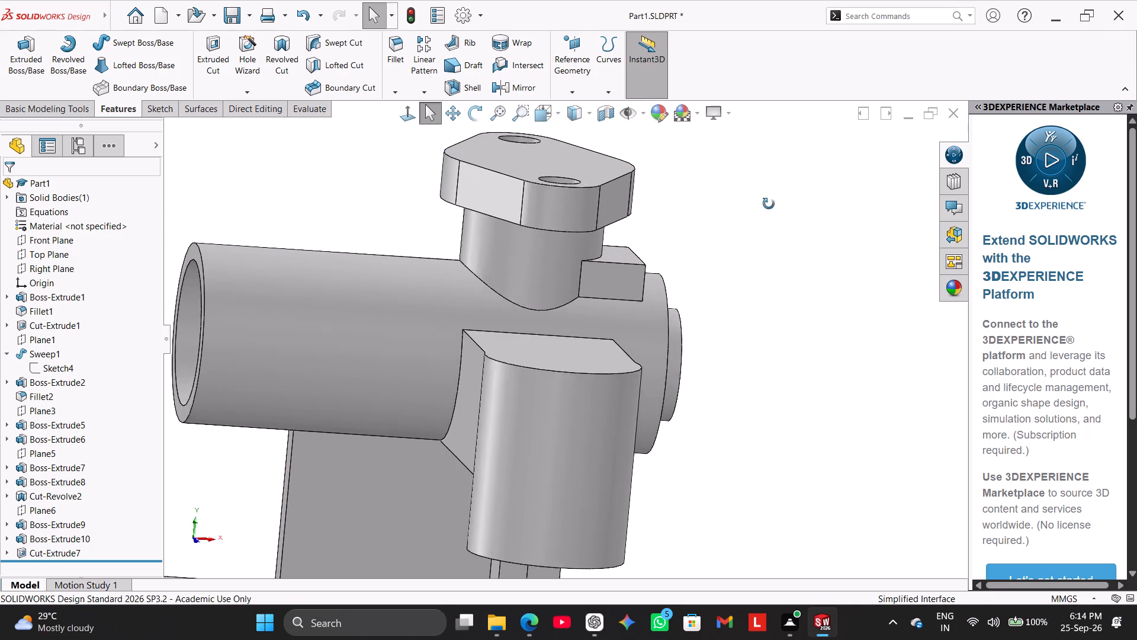
middle_click_drag(769, 204, 741, 255)
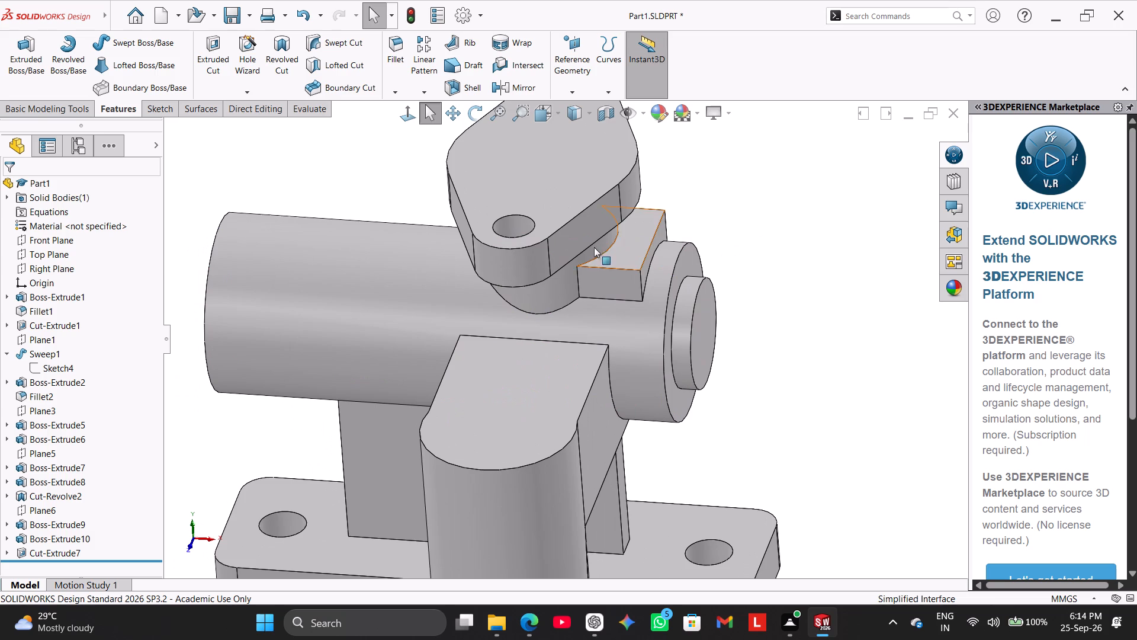
left_click(249, 57)
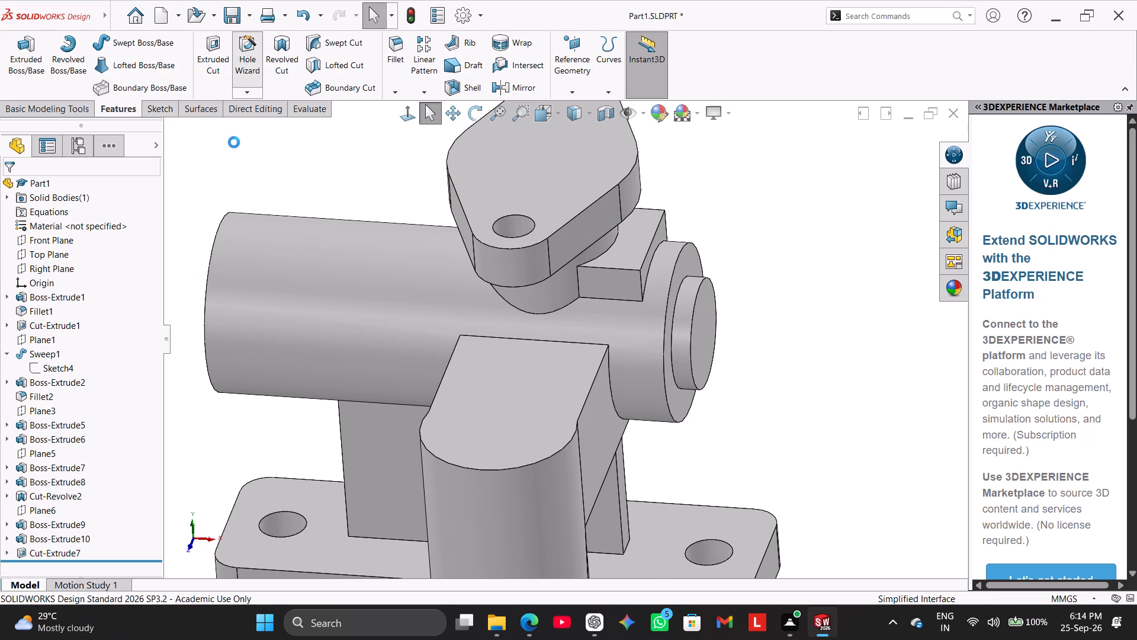
scroll(358, 209, "up", 2)
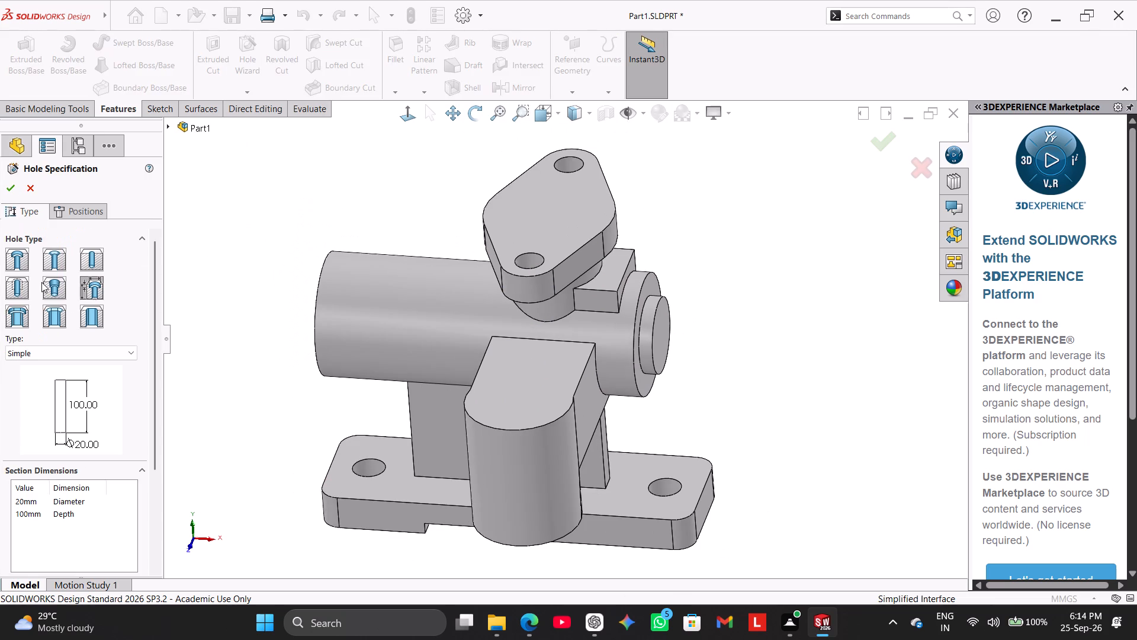
left_click(22, 284)
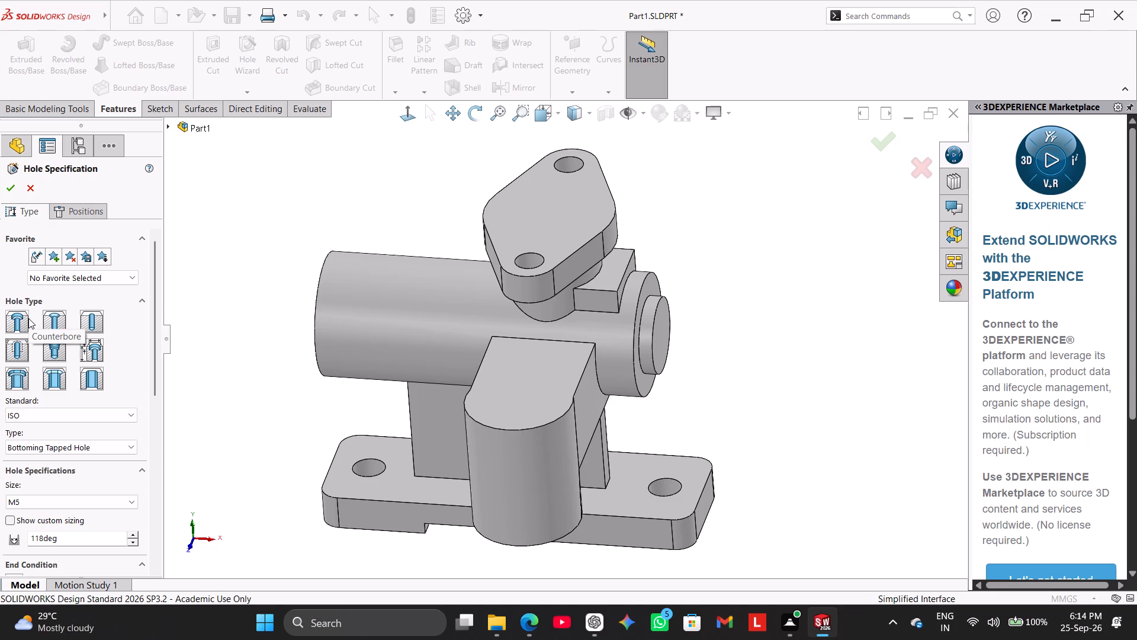
left_click(24, 347)
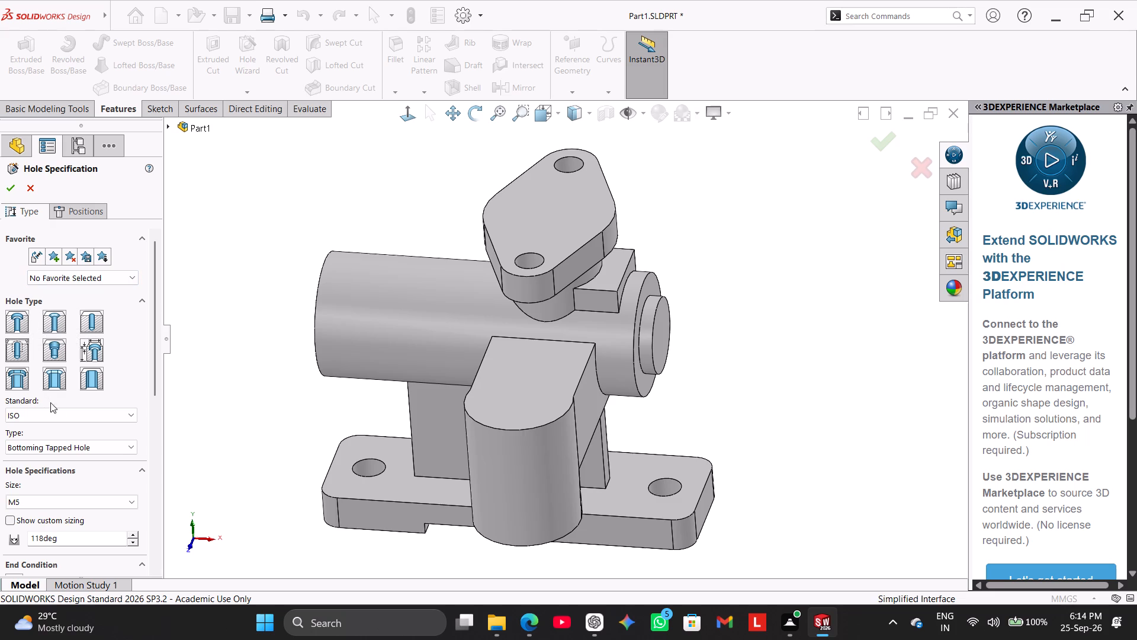
left_click(58, 412)
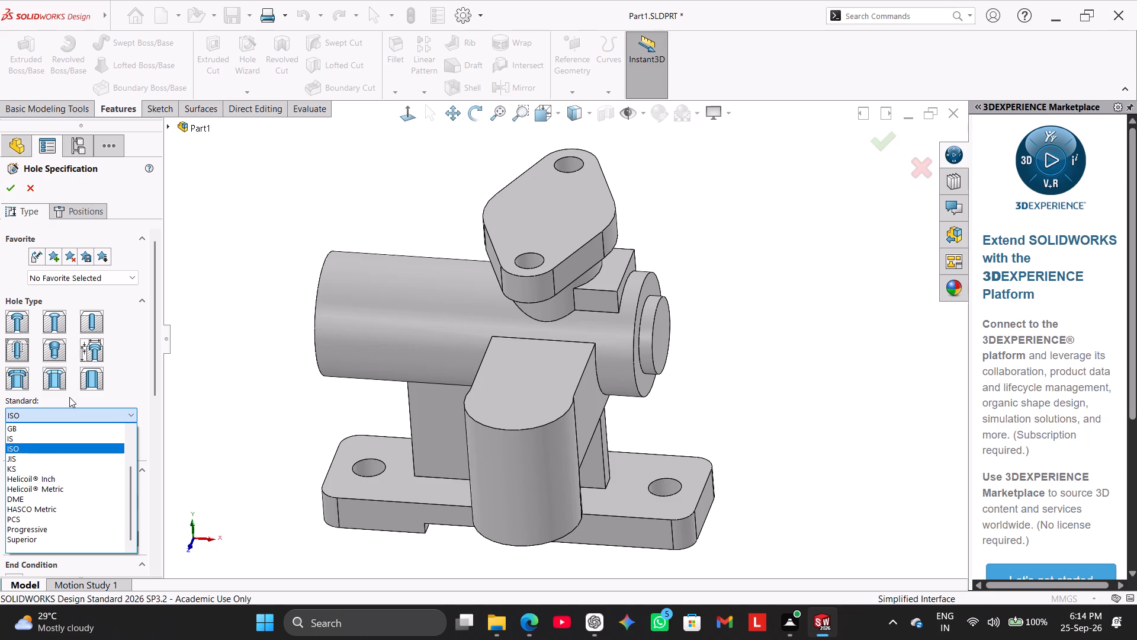
left_click(126, 345)
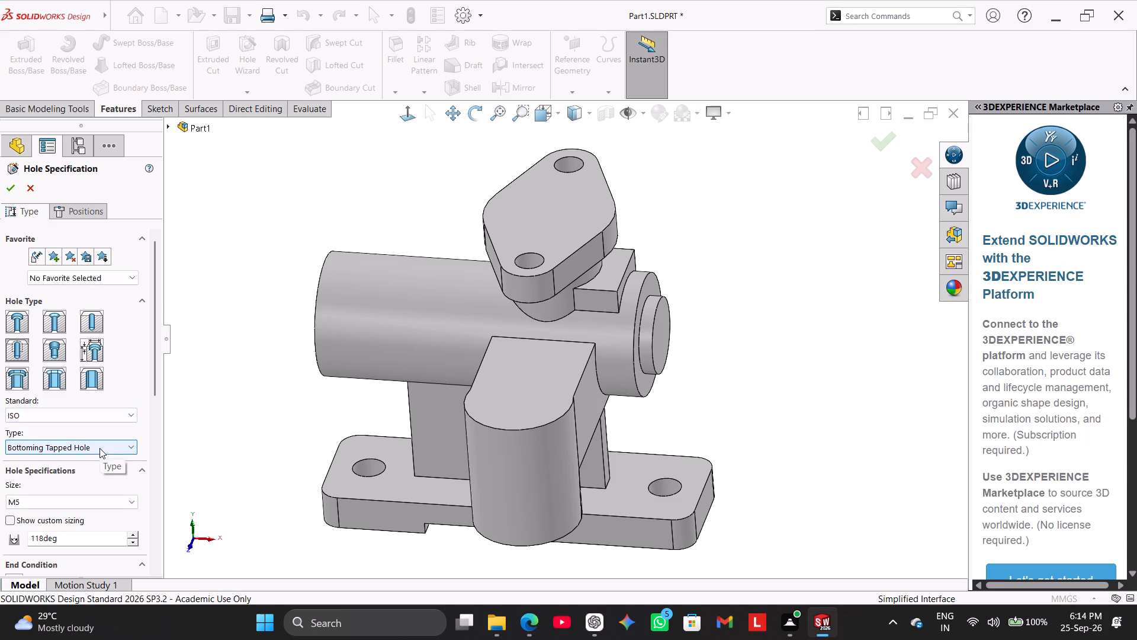
left_click(91, 418)
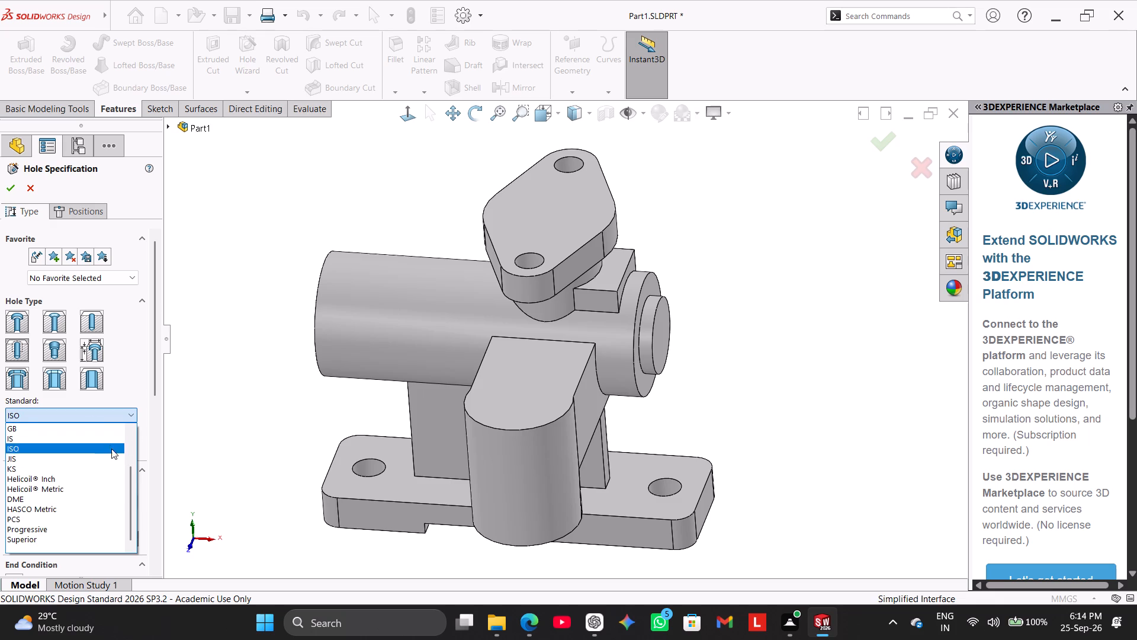
left_click_drag(131, 477, 140, 530)
left_click_drag(129, 505, 133, 449)
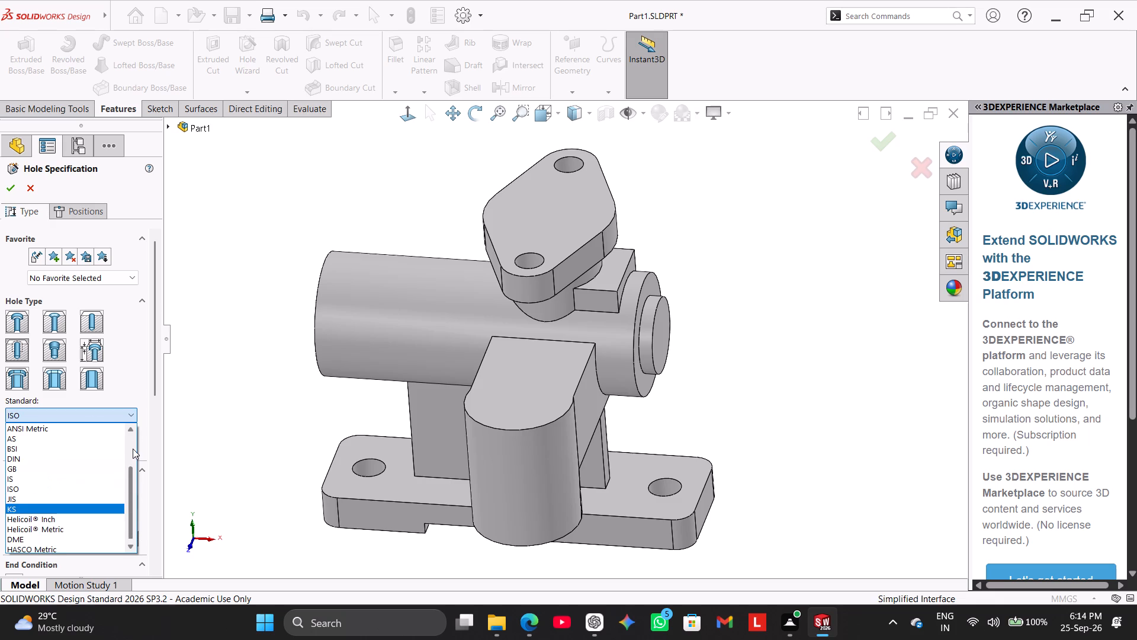
left_click_drag(133, 449, 133, 447)
left_click(64, 440)
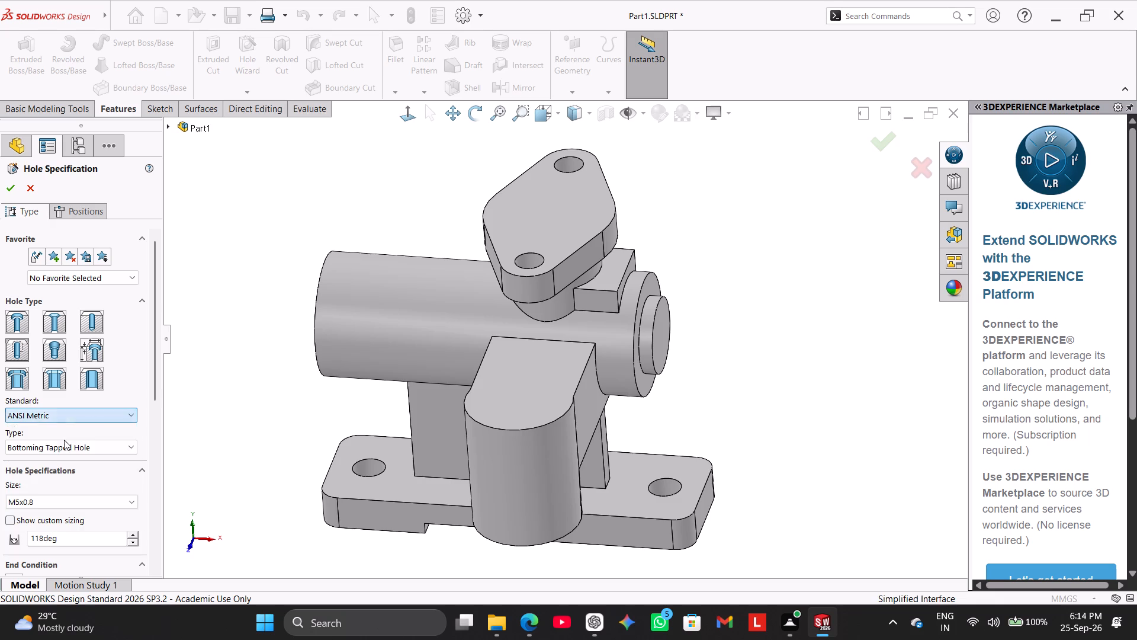
Set the tapped hole's size to M27x2.0.
left_click_drag(156, 386, 156, 423)
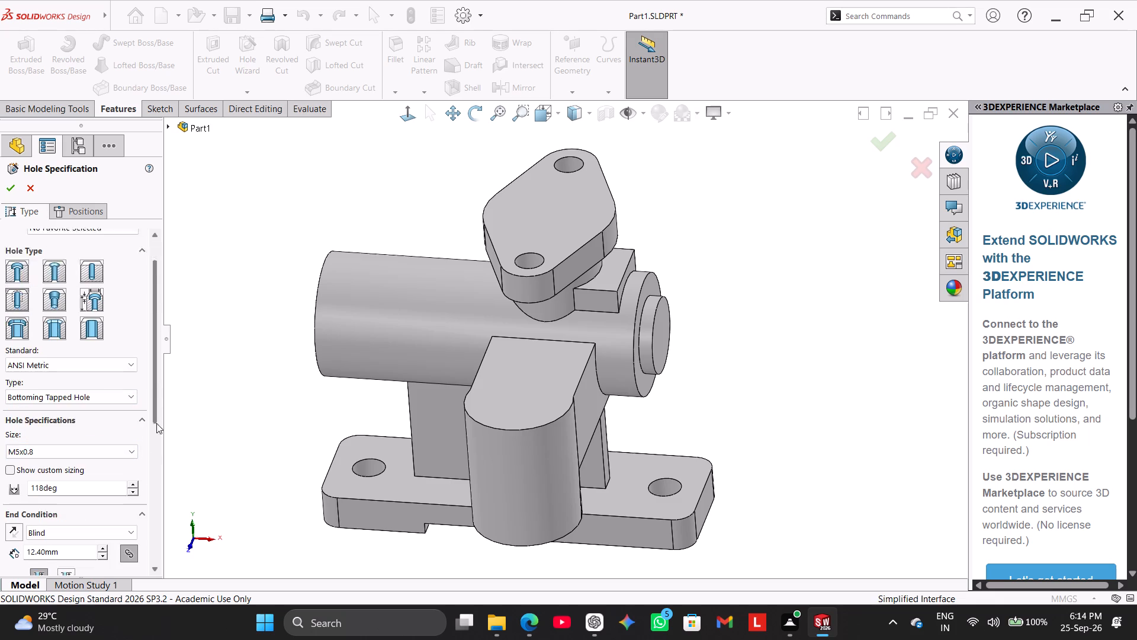
left_click_drag(156, 423, 158, 439)
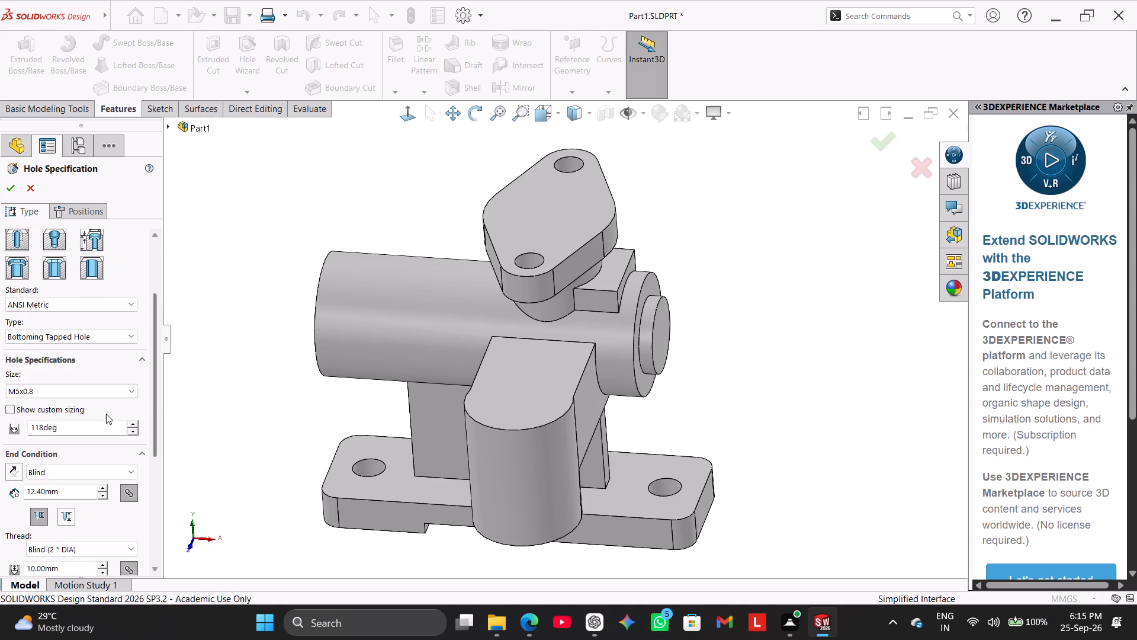
left_click(94, 394)
scroll(97, 443, "down", 2)
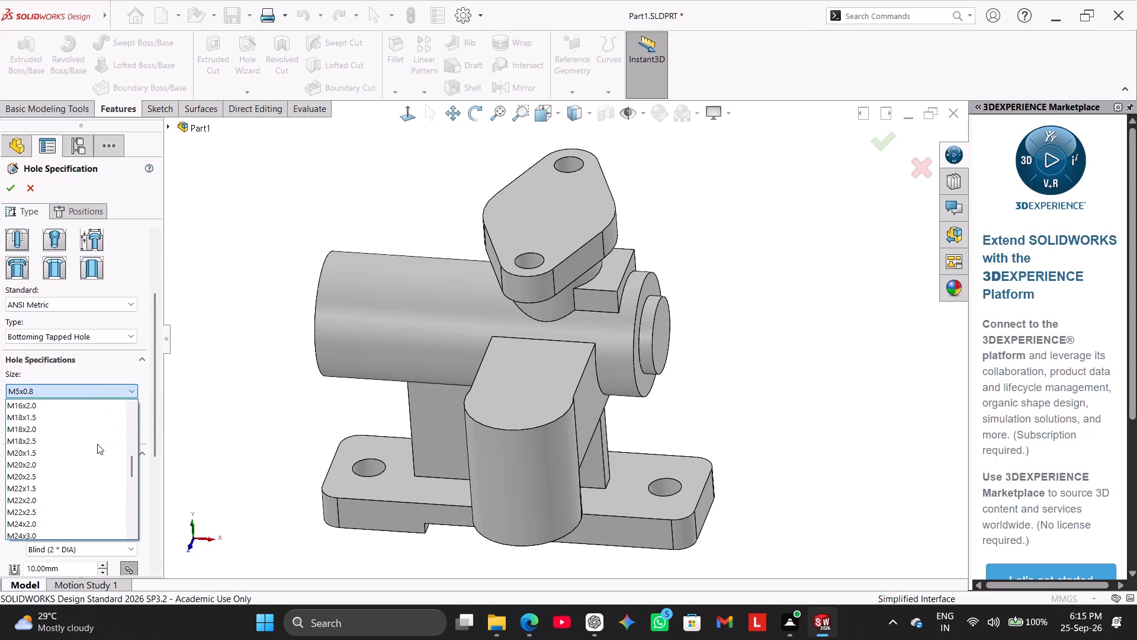
scroll(97, 444, "down", 1)
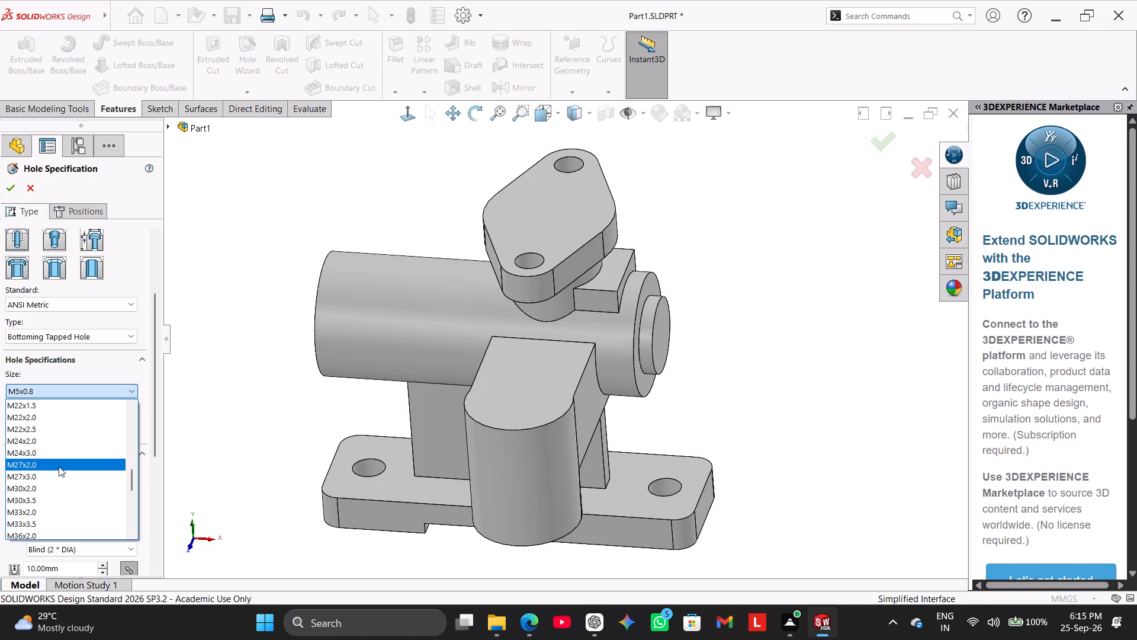
left_click(59, 466)
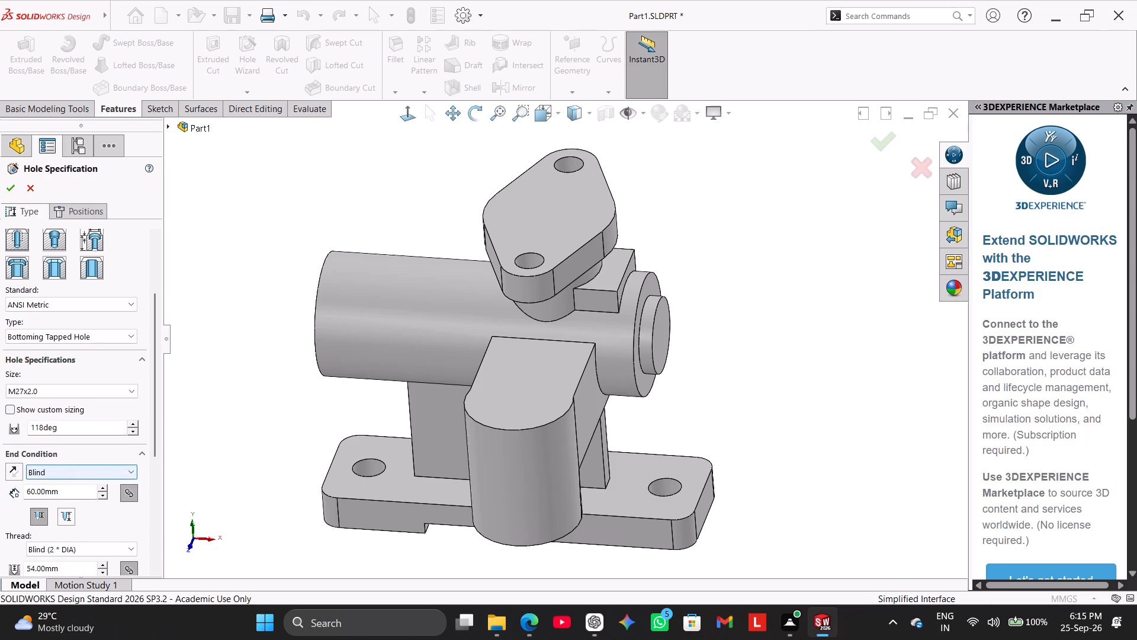
Set both the blind hole depth and the thread depth of the tapped hole to 15 mm.
double_click(65, 488)
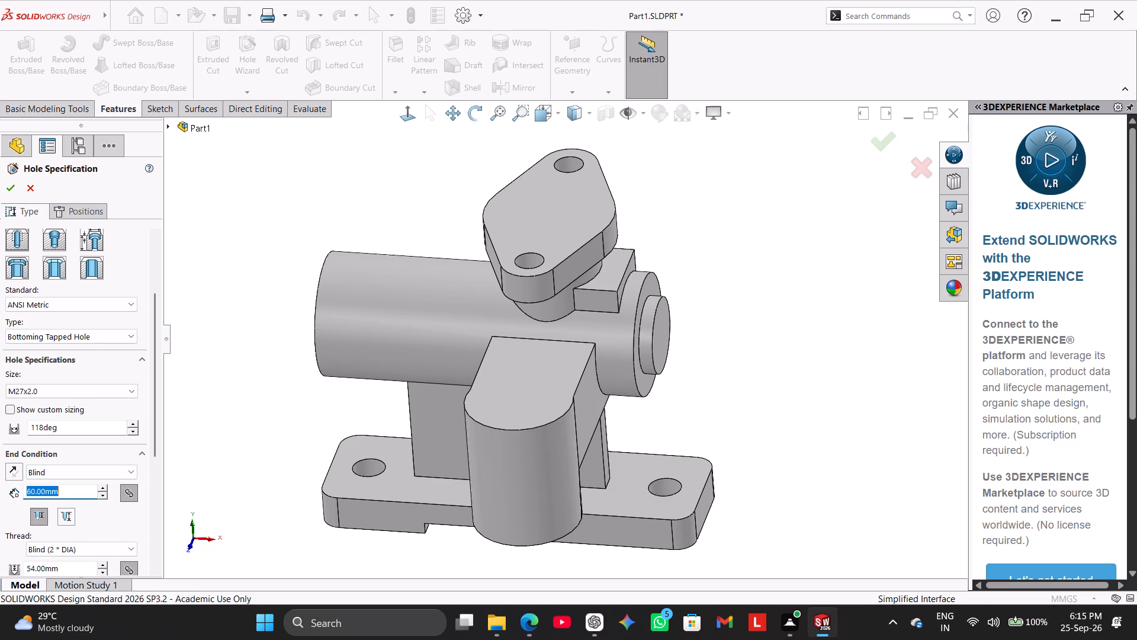
type("15")
key("Return")
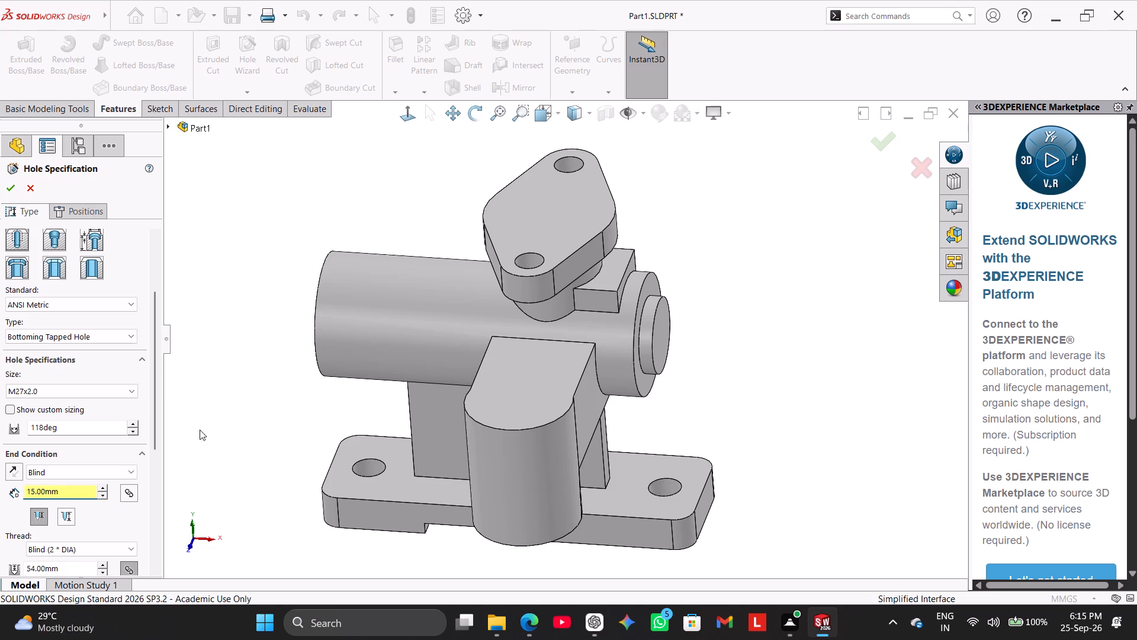
left_click_drag(153, 384, 150, 430)
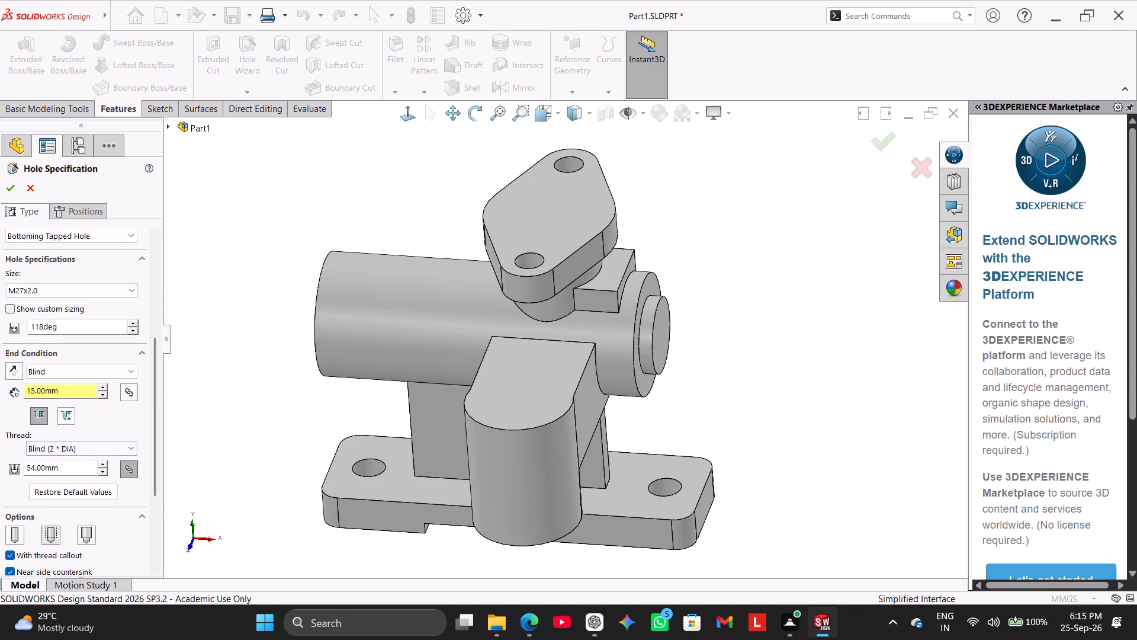
double_click(57, 473)
type("15")
key("Return")
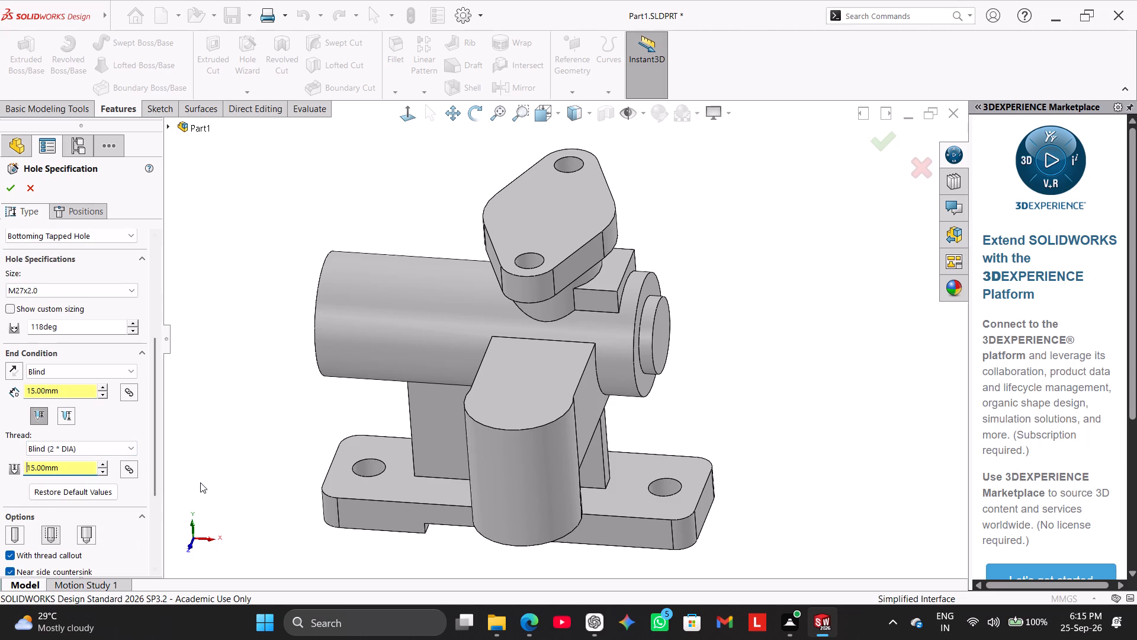
Choose the cosmetic thread option for the tapped hole and disable its near side countersink.
scroll(200, 482, "down", 1)
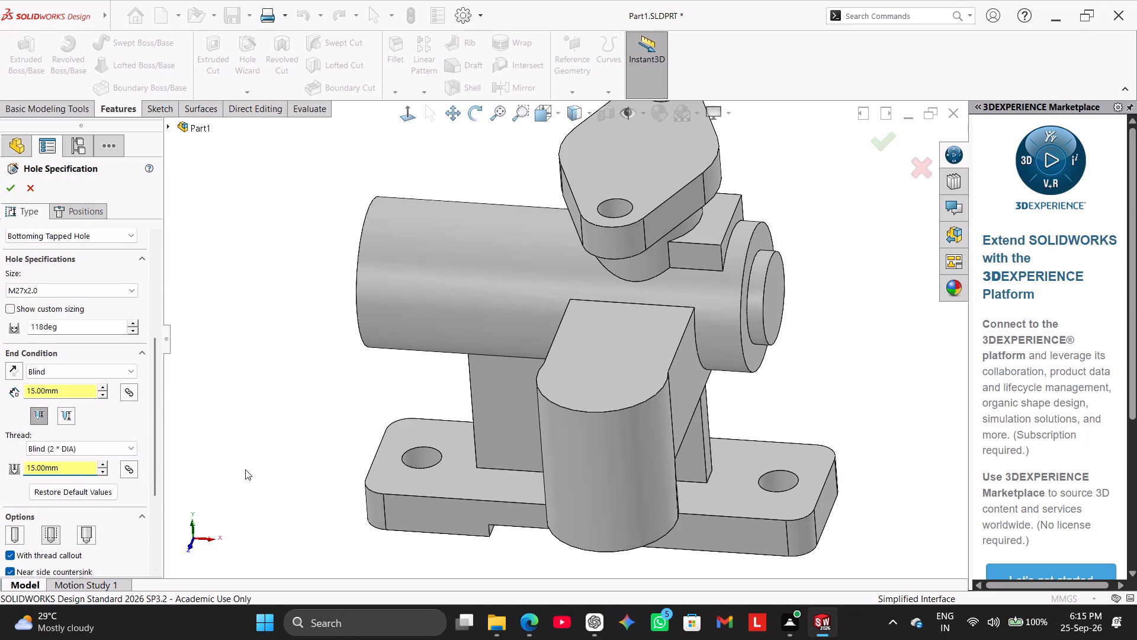
left_click_drag(153, 408, 147, 479)
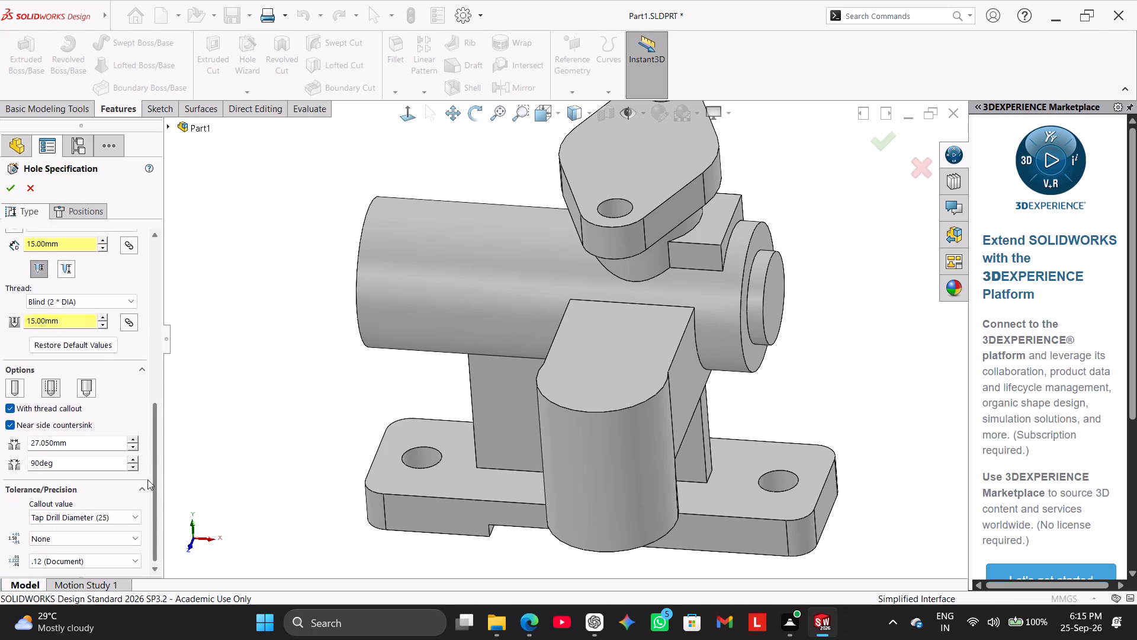
left_click_drag(147, 479, 140, 543)
left_click_drag(140, 543, 139, 550)
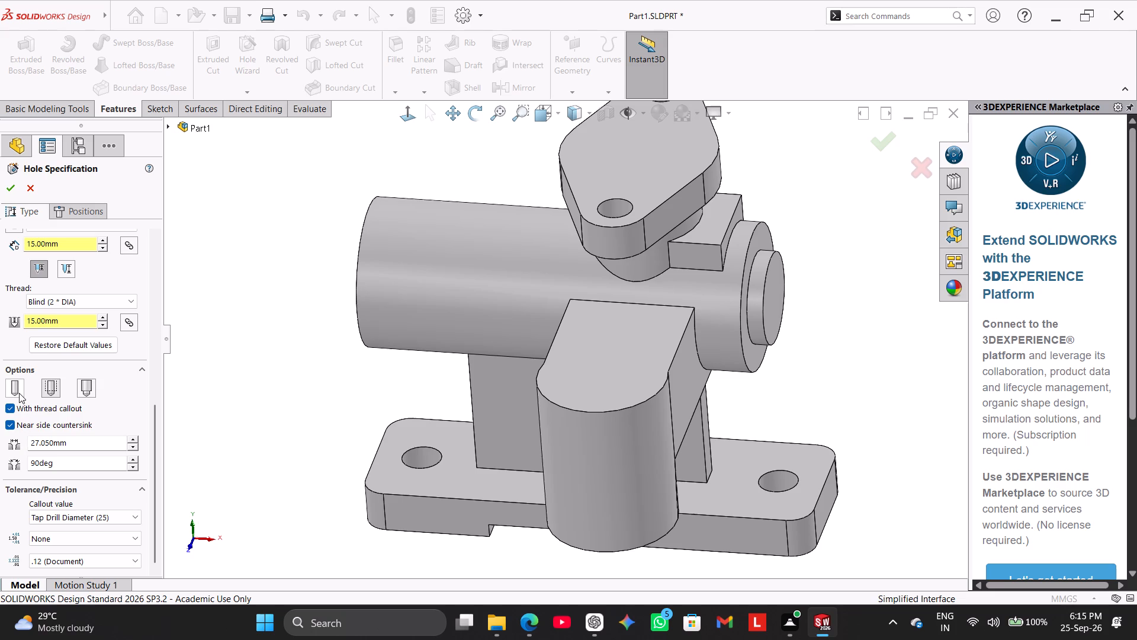
left_click(49, 385)
left_click(12, 423)
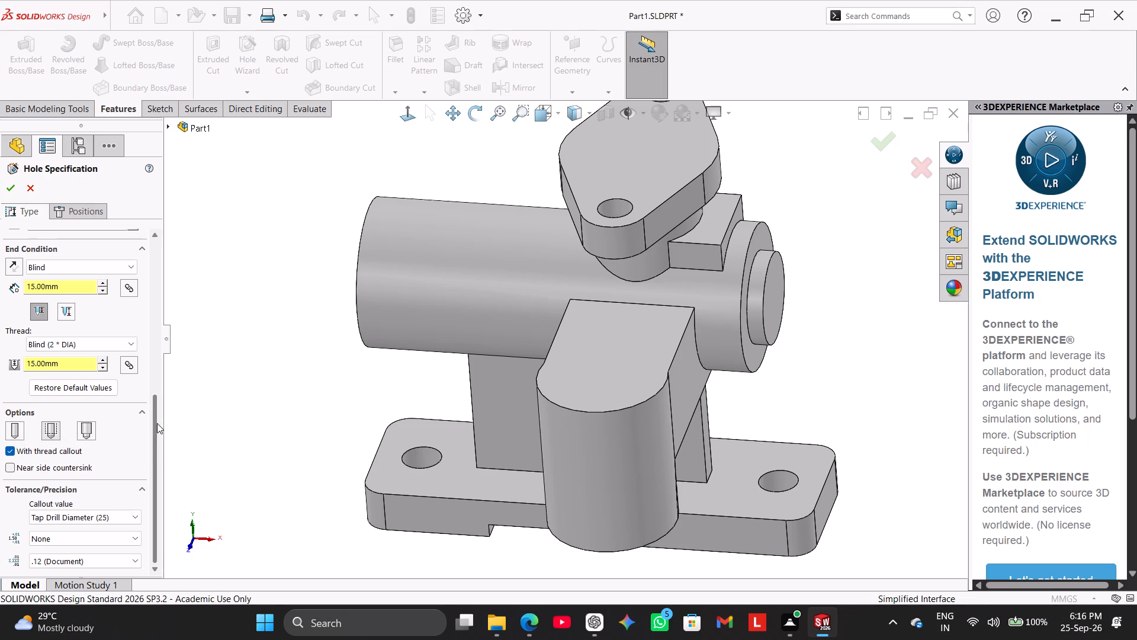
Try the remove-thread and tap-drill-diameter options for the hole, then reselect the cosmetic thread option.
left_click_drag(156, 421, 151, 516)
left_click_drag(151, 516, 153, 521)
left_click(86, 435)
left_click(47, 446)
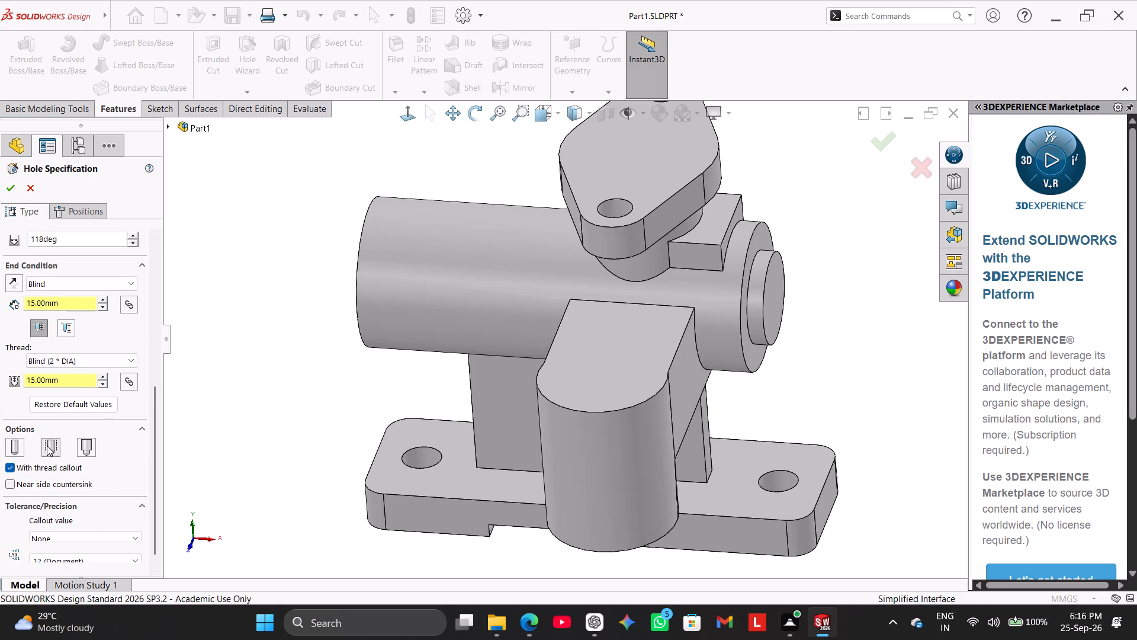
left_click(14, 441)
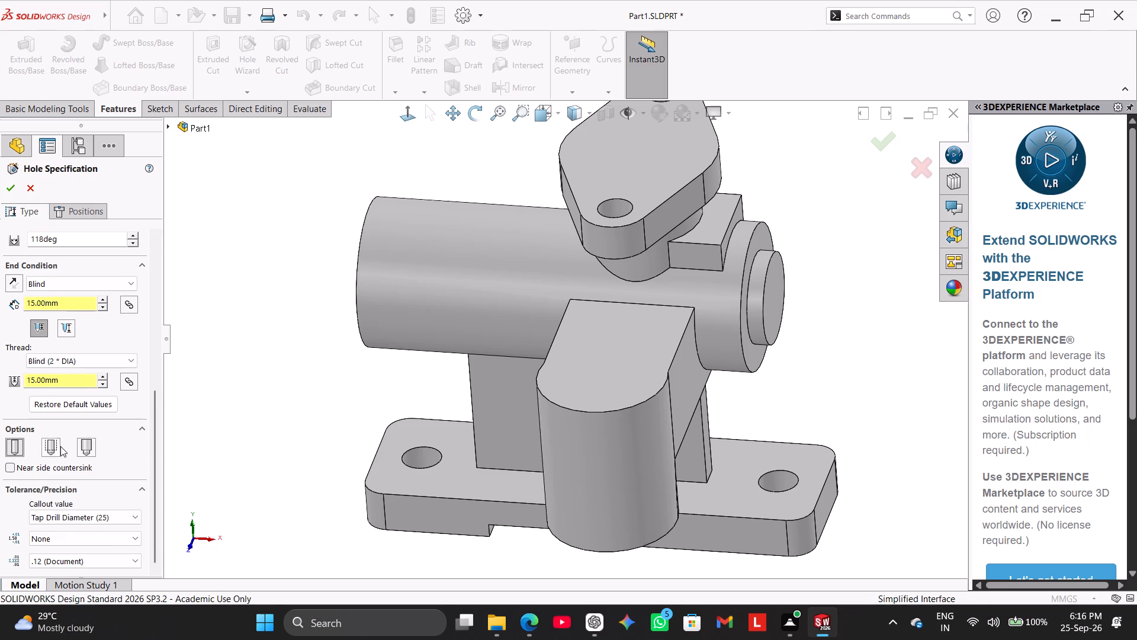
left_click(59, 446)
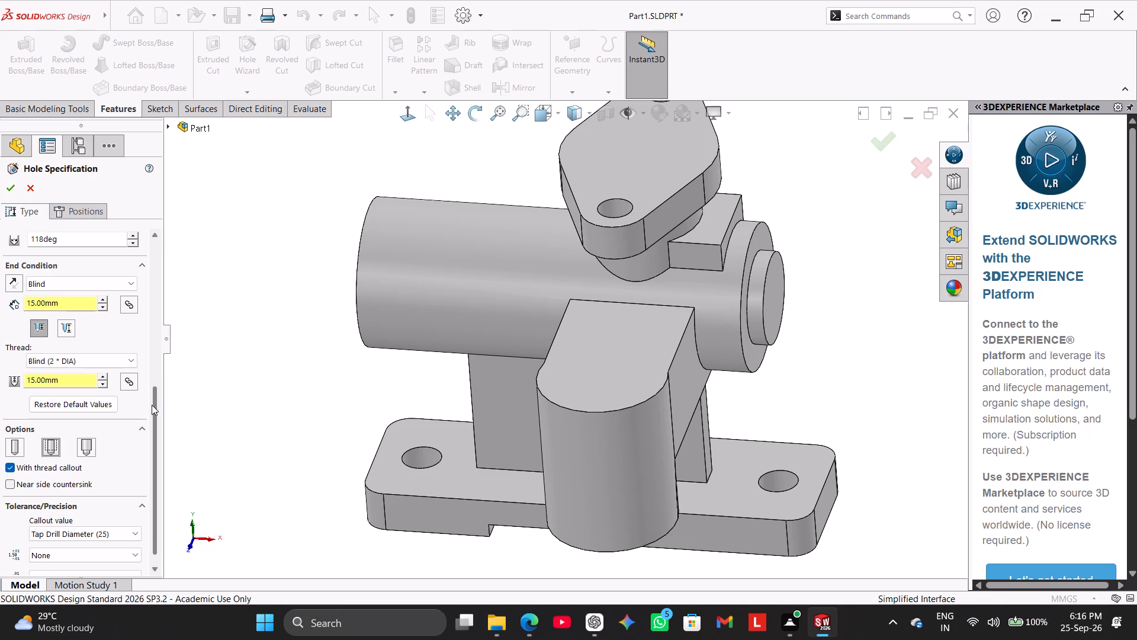
Review the tapped hole's specification settings, from hole type and size to end condition, thread options and tolerance.
left_click_drag(152, 402, 167, 258)
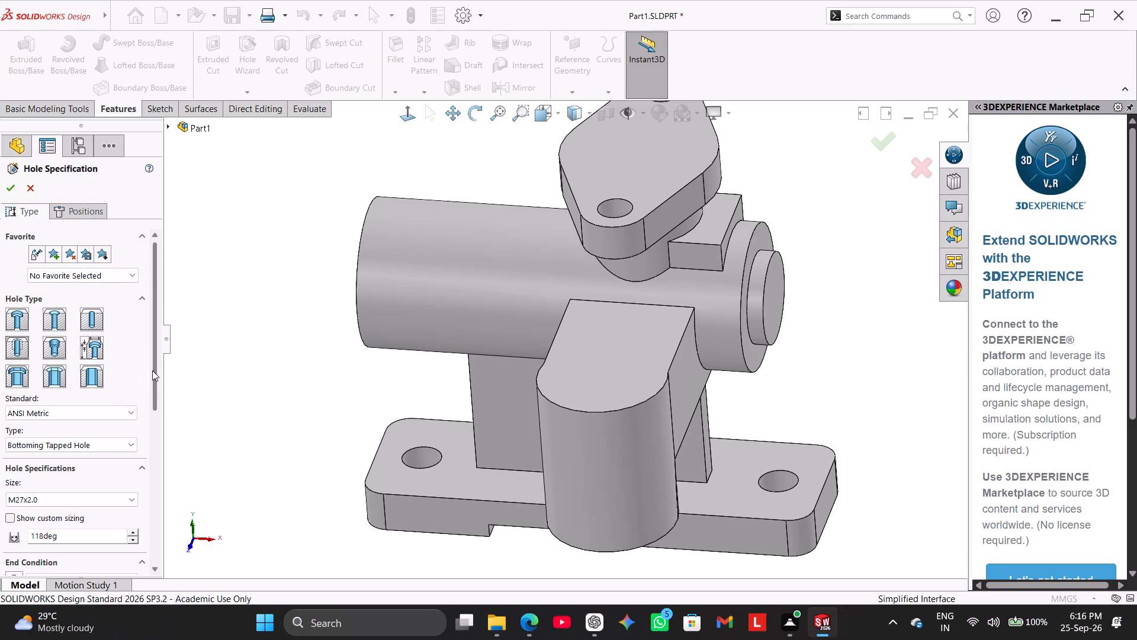
left_click_drag(152, 370, 152, 399)
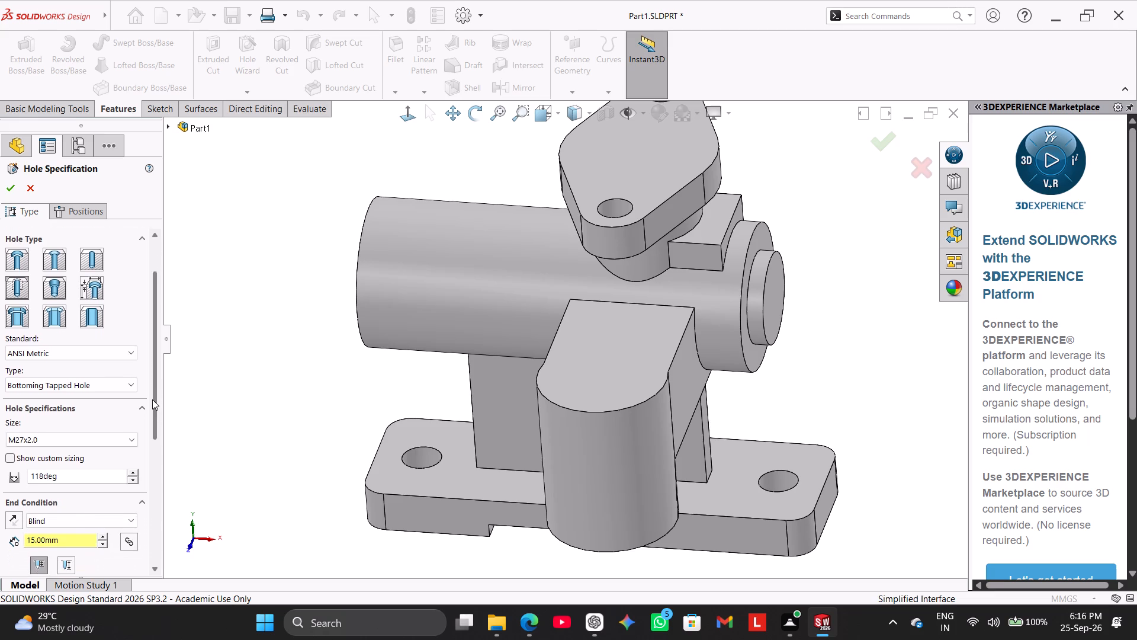
left_click_drag(152, 399, 153, 402)
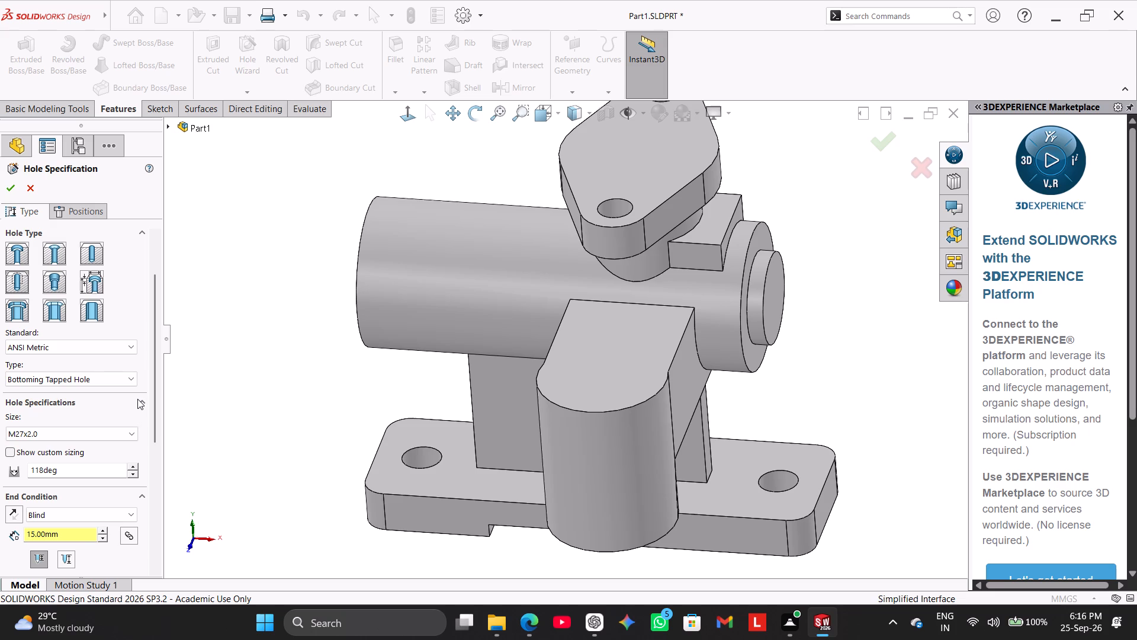
left_click_drag(156, 382, 156, 407)
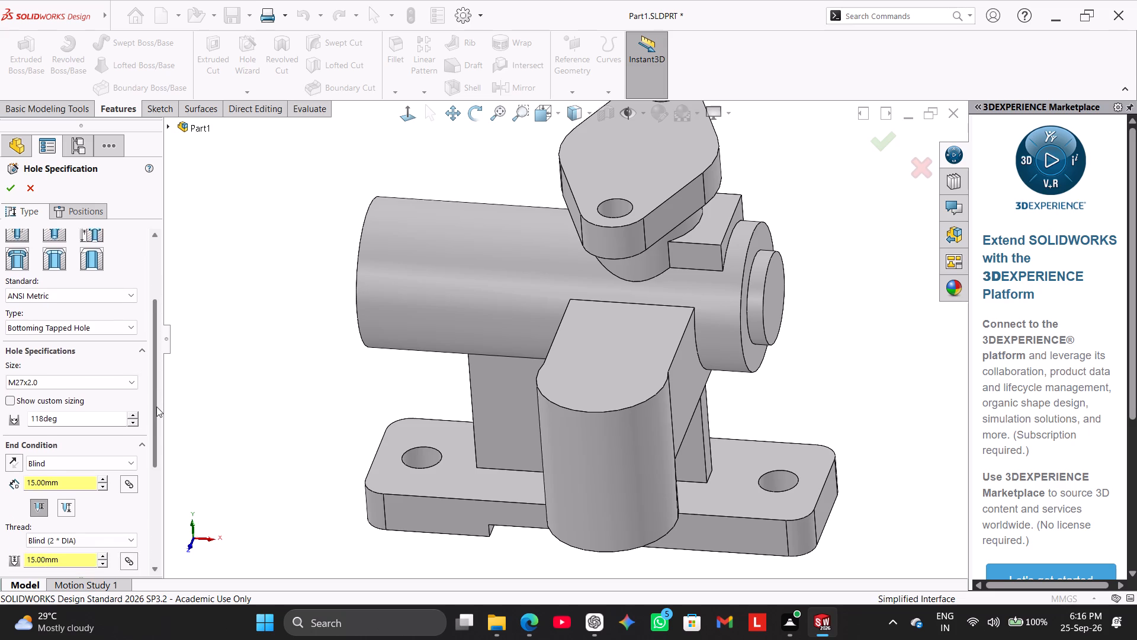
left_click_drag(156, 407, 156, 438)
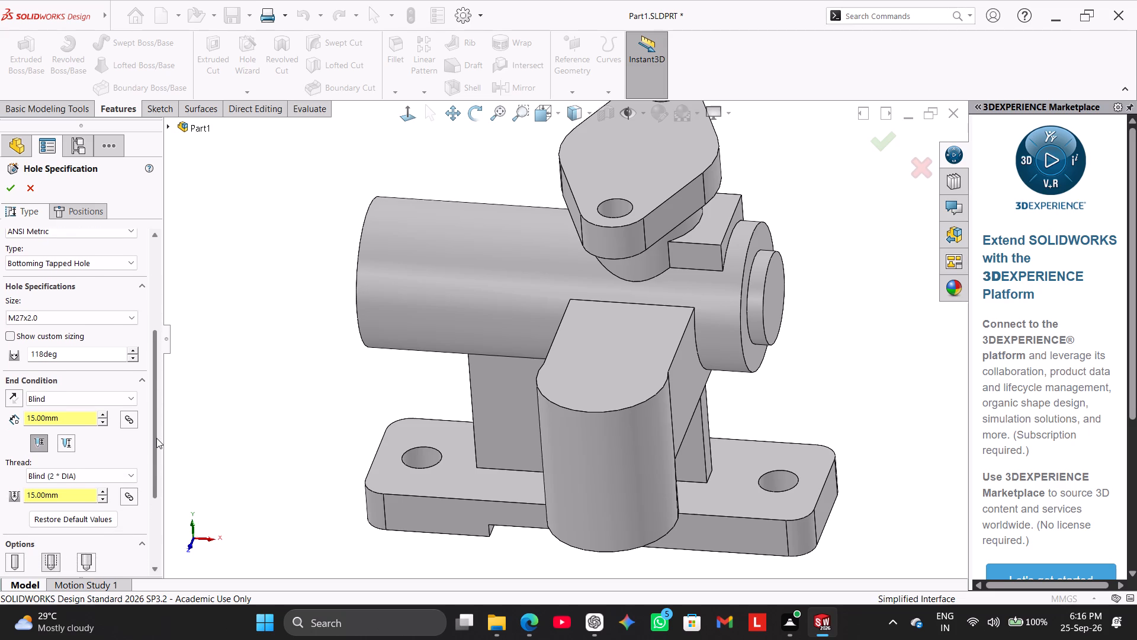
left_click_drag(156, 438, 156, 452)
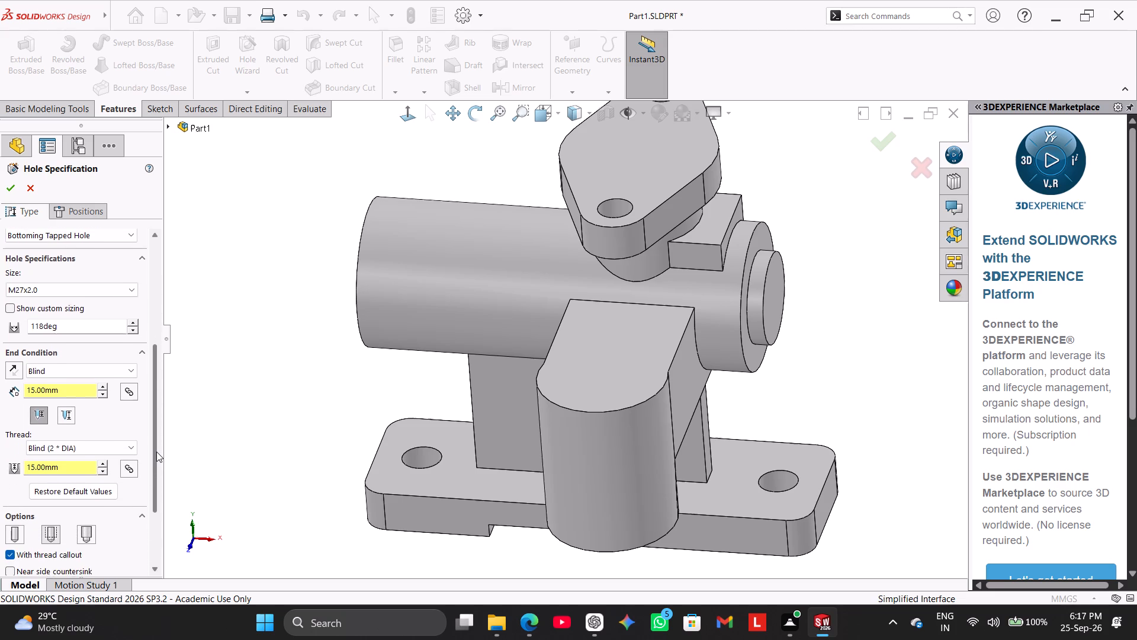
left_click_drag(156, 452, 156, 452)
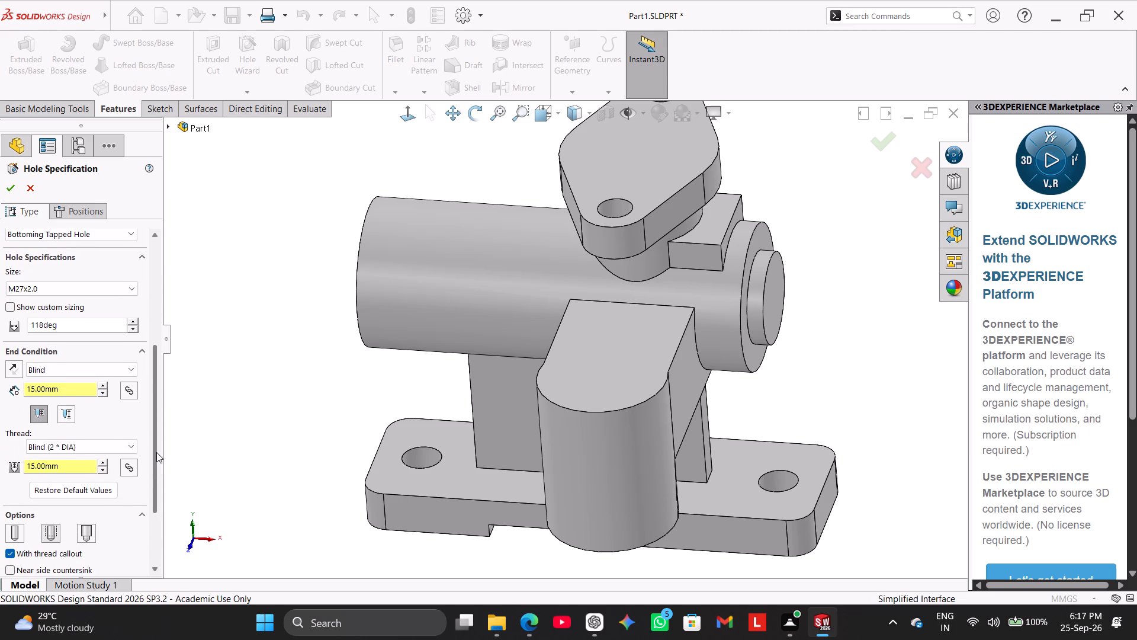
left_click_drag(156, 452, 156, 460)
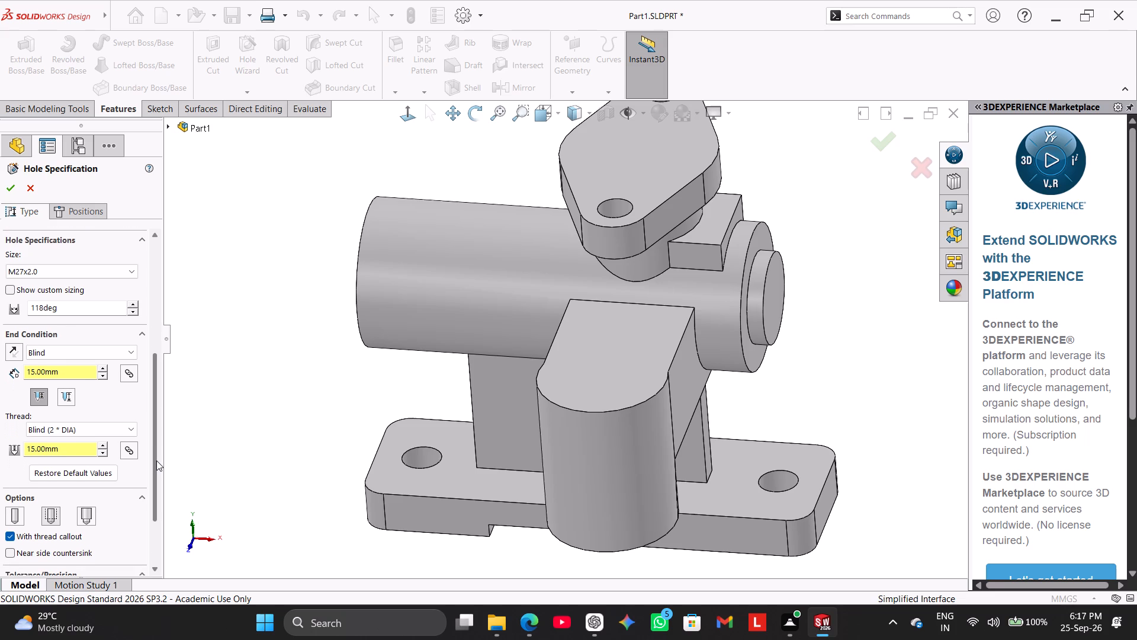
left_click_drag(156, 460, 156, 462)
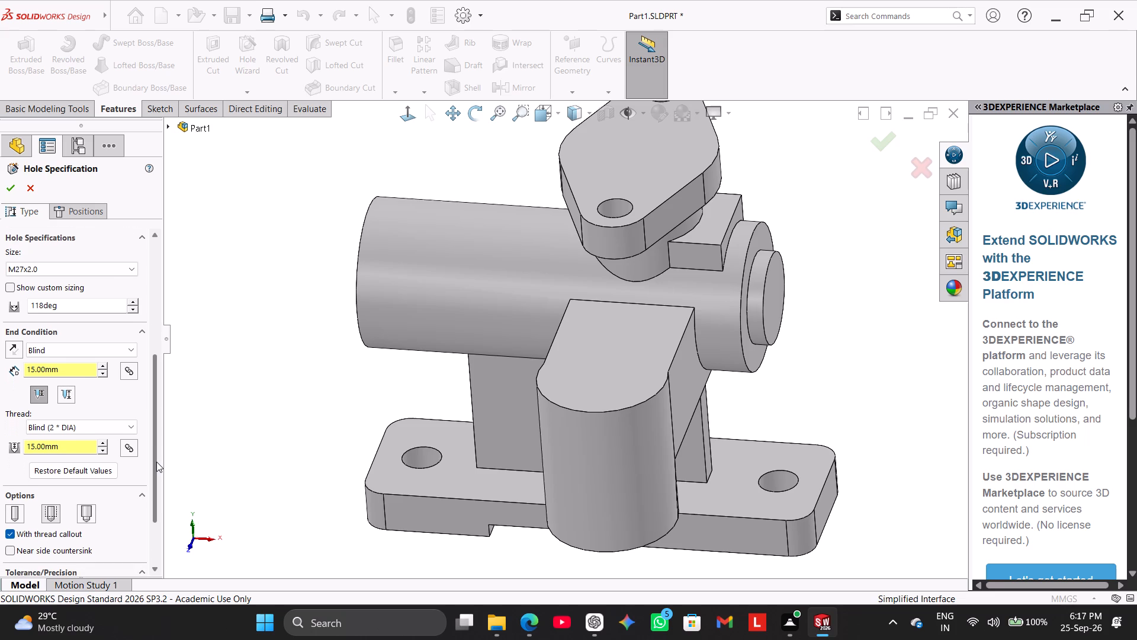
left_click_drag(156, 462, 156, 482)
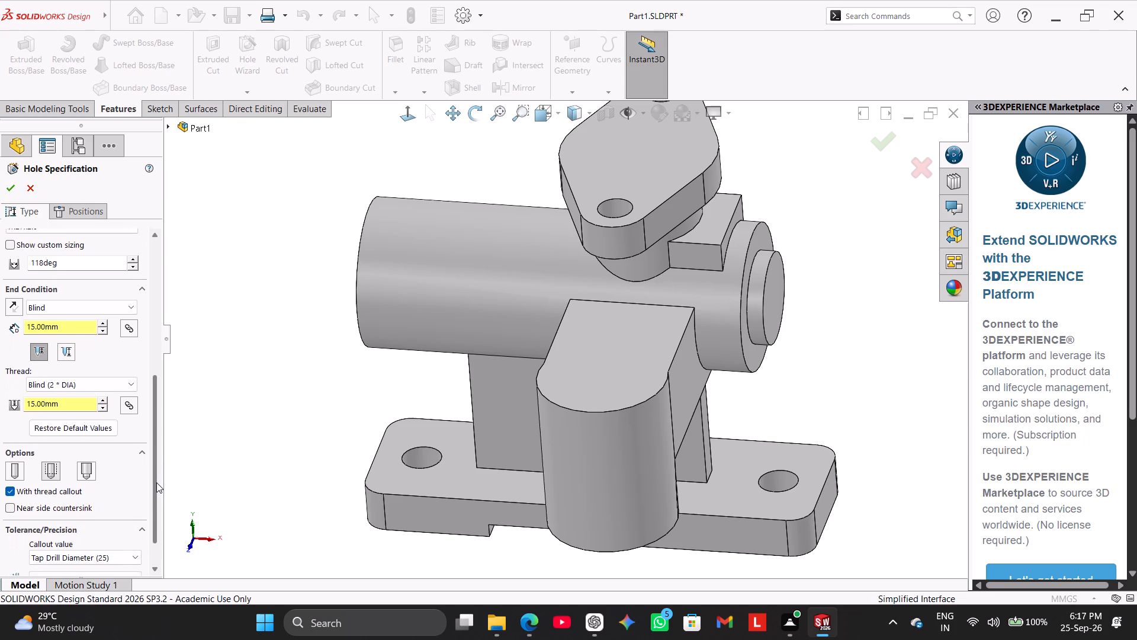
left_click_drag(156, 482, 156, 484)
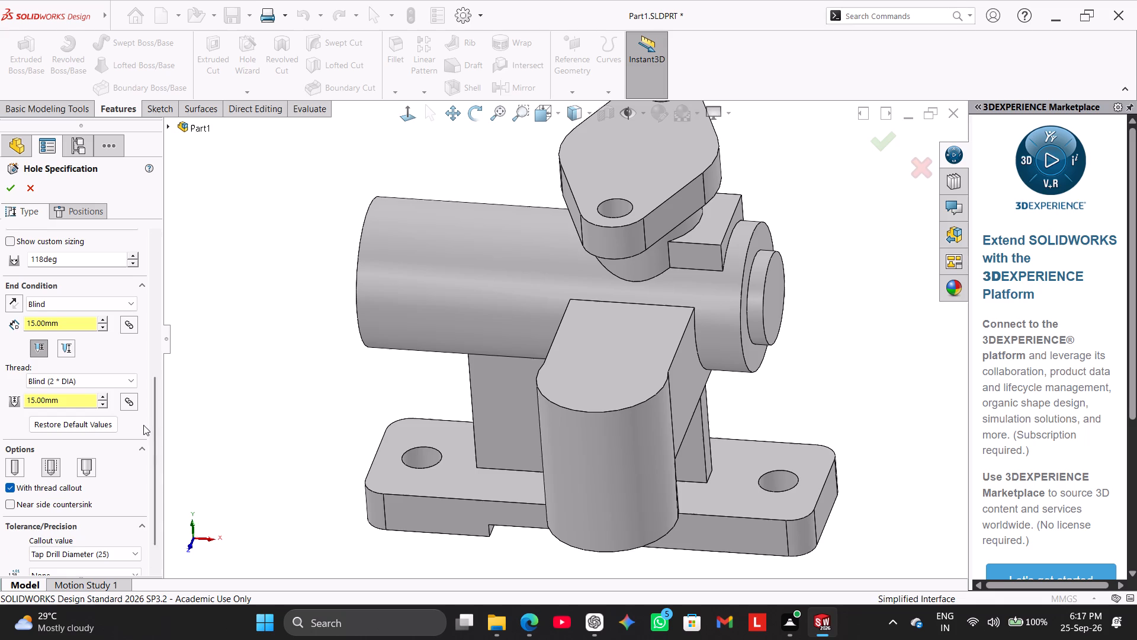
left_click_drag(153, 438, 160, 500)
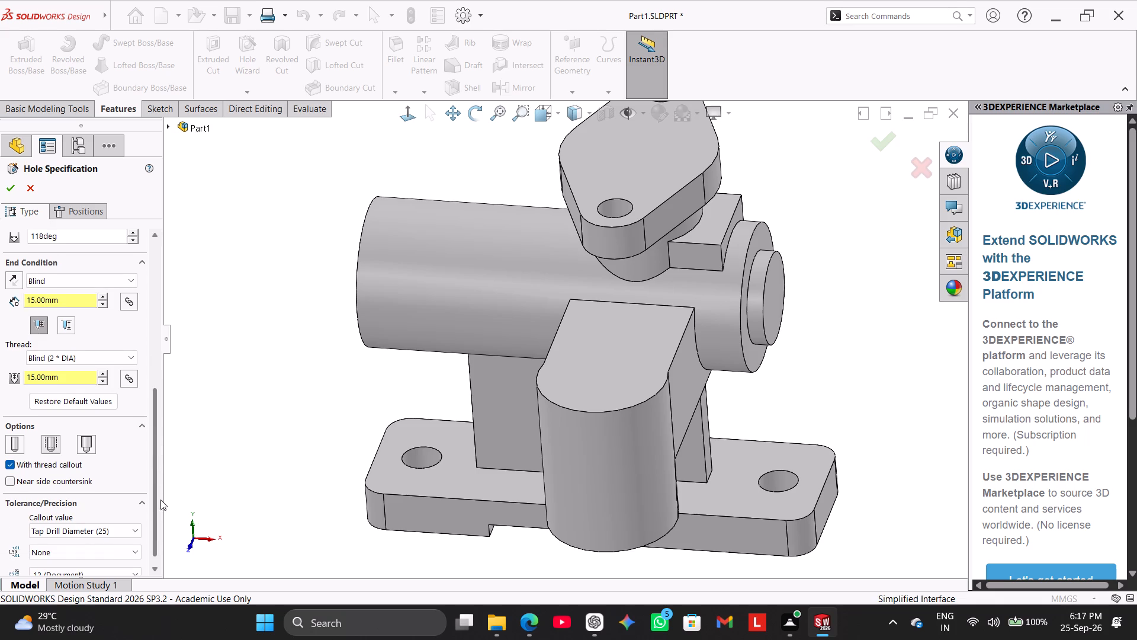
left_click_drag(160, 500, 148, 522)
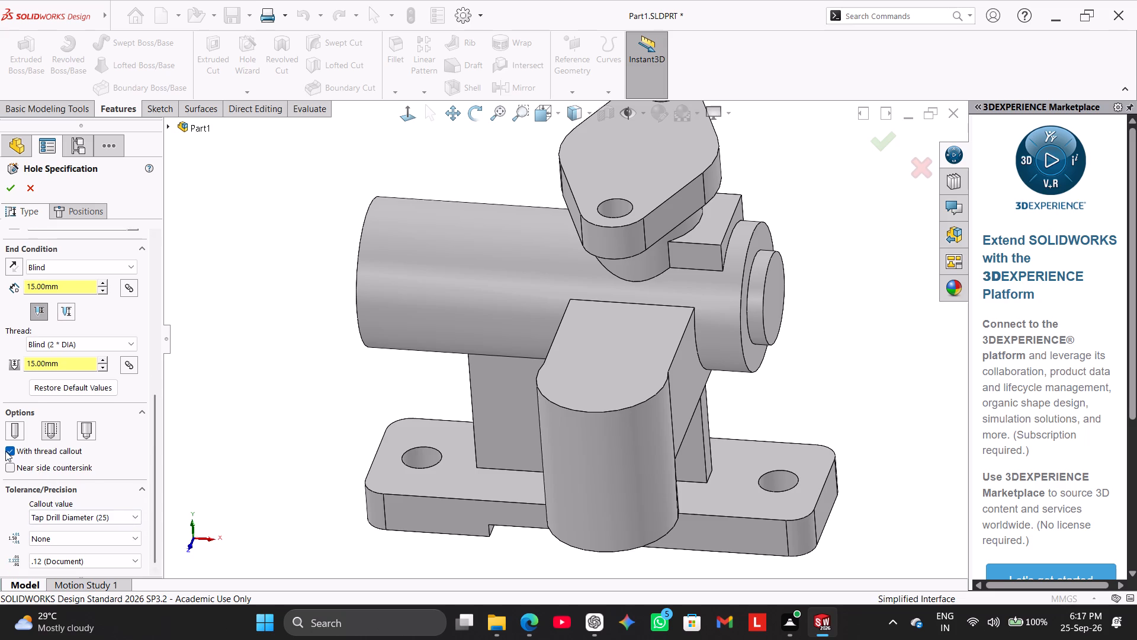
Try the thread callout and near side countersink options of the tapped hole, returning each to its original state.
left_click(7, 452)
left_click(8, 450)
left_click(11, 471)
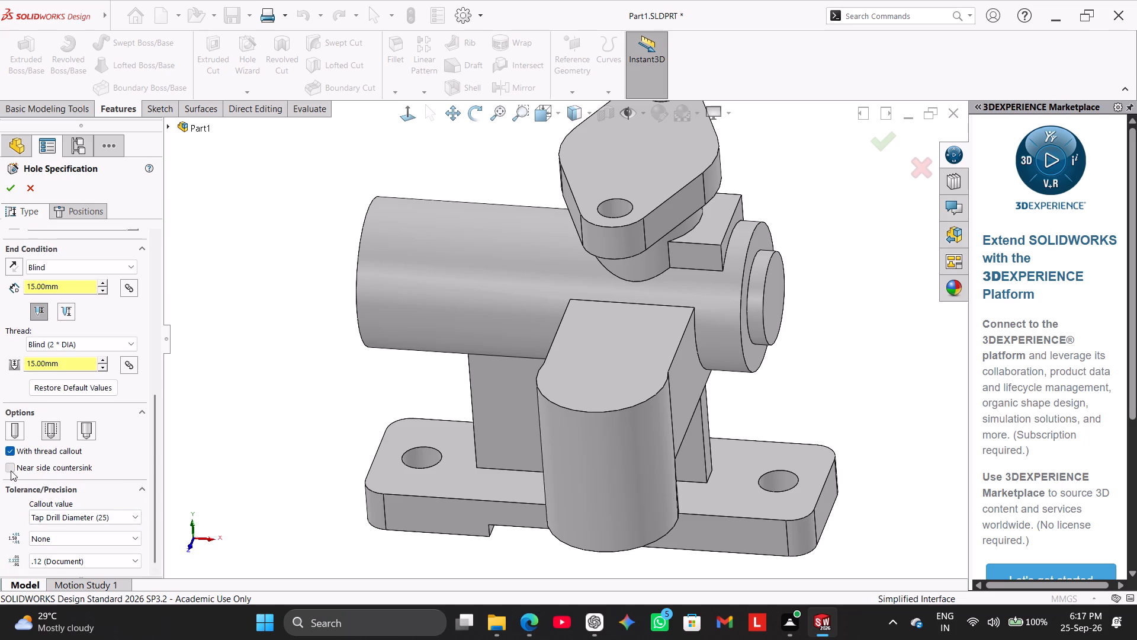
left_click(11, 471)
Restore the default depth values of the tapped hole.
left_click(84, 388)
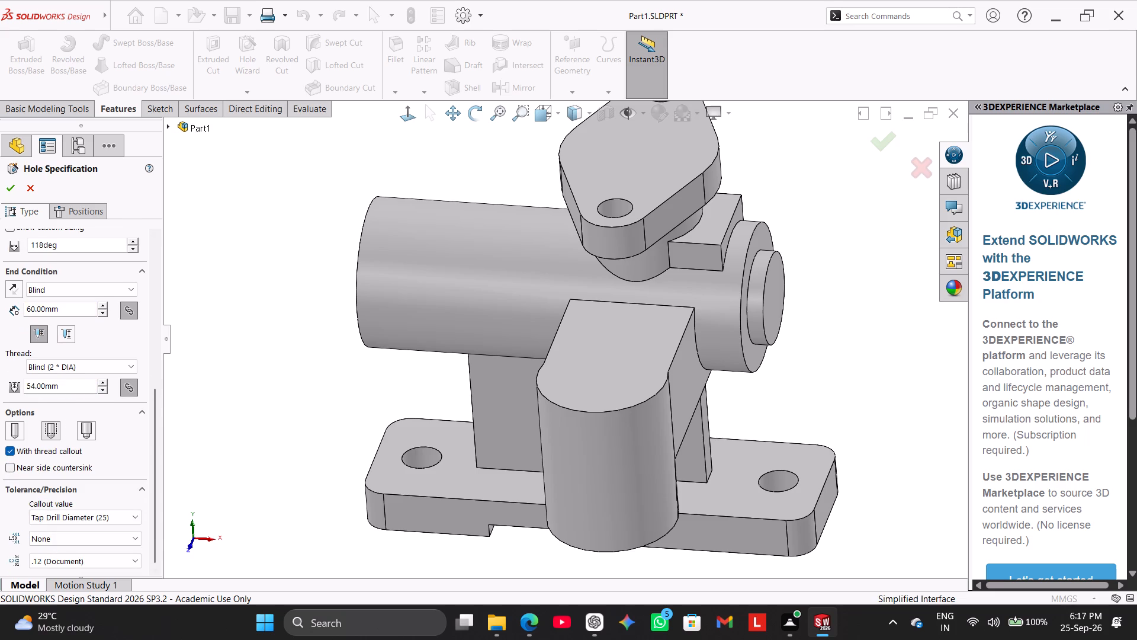
Set both the blind hole depth and the thread depth of the tapped hole to 15 mm.
scroll(84, 382, "up", 2)
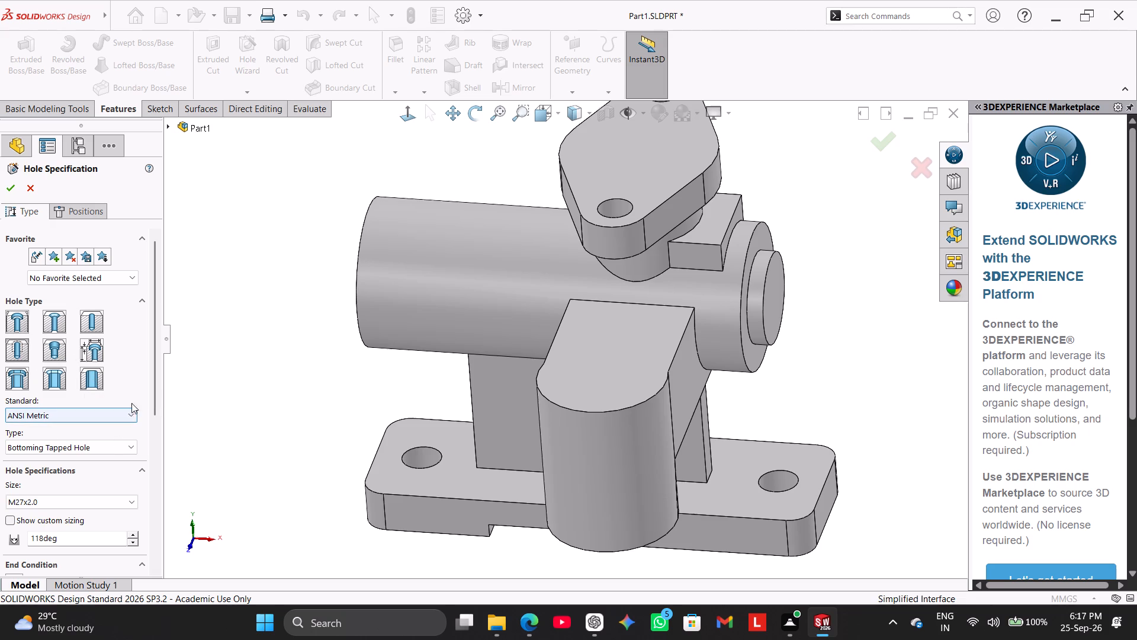
left_click_drag(152, 389, 160, 460)
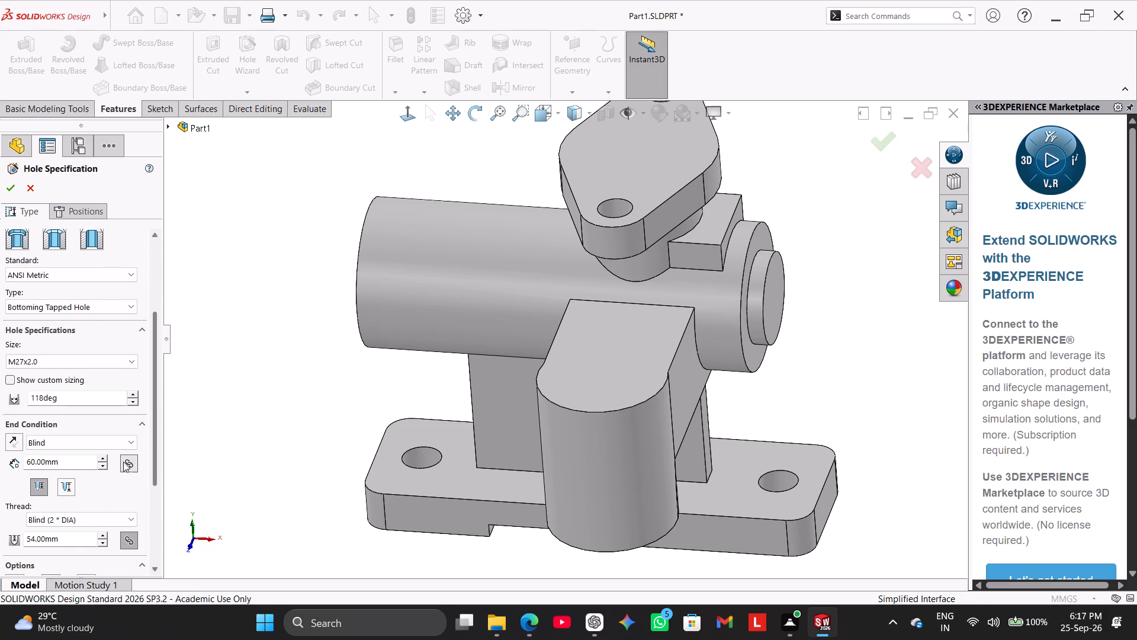
double_click(82, 459)
type("15")
key("Return")
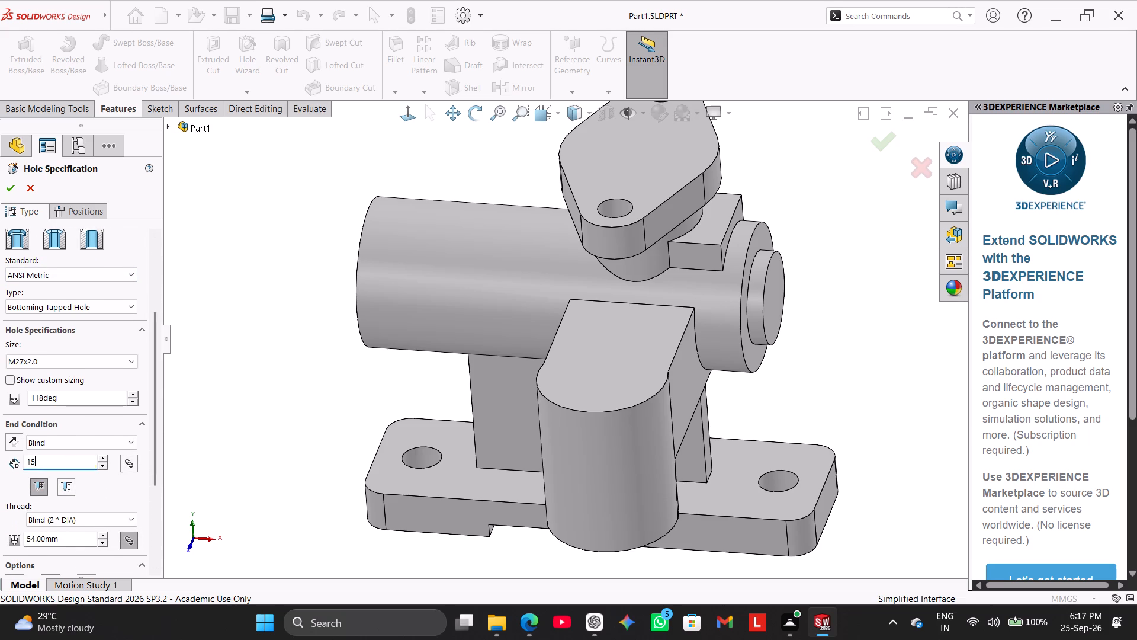
double_click(84, 544)
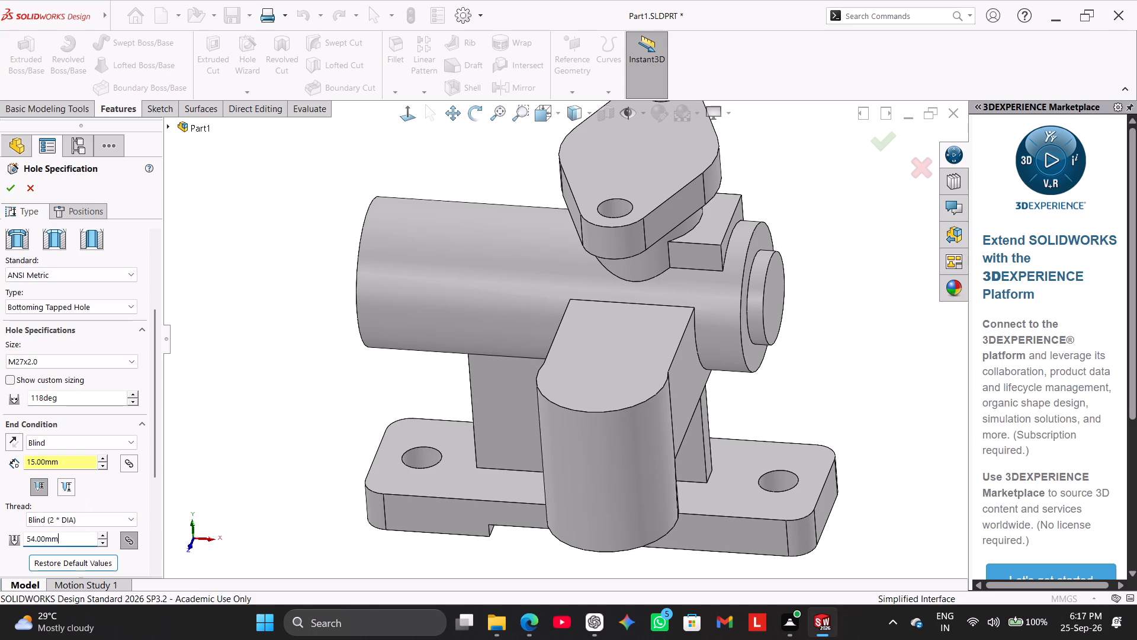
double_click(77, 536)
type("15")
key("Return")
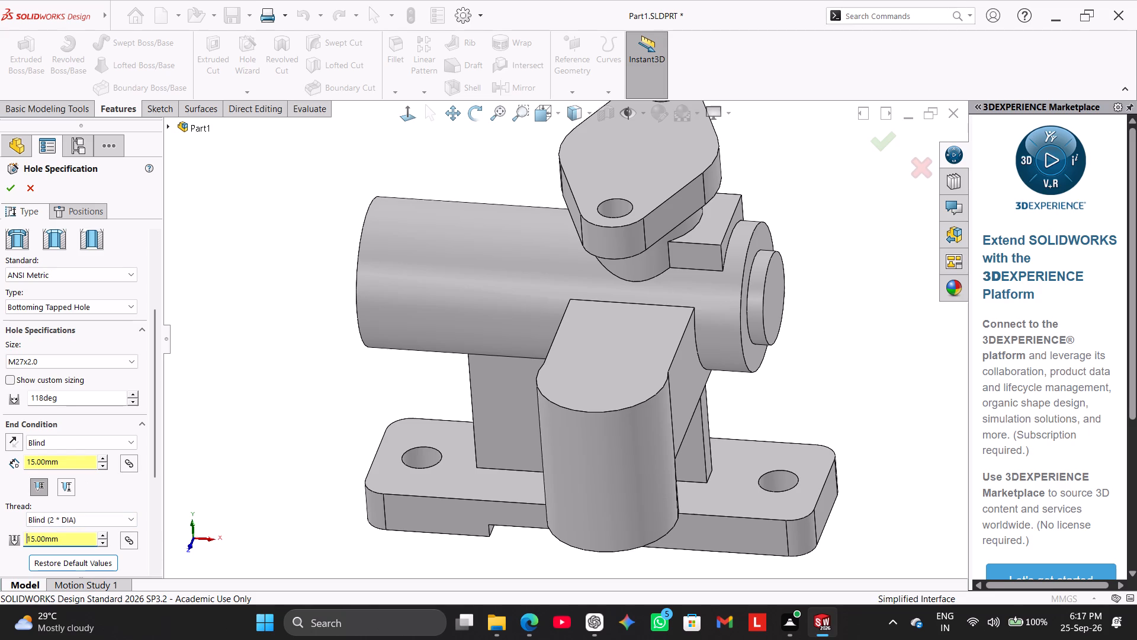
Place the M27x2.0 tapped hole at the origin in the centre of the flange's top face and finish the hole.
left_click_drag(153, 447, 159, 495)
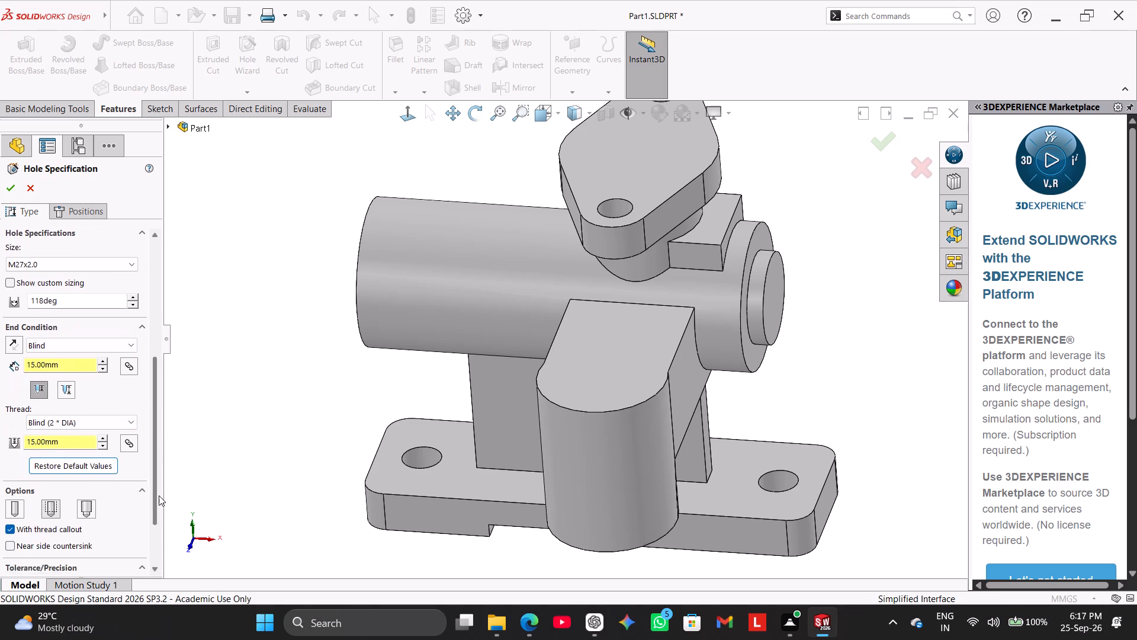
left_click_drag(159, 495, 168, 542)
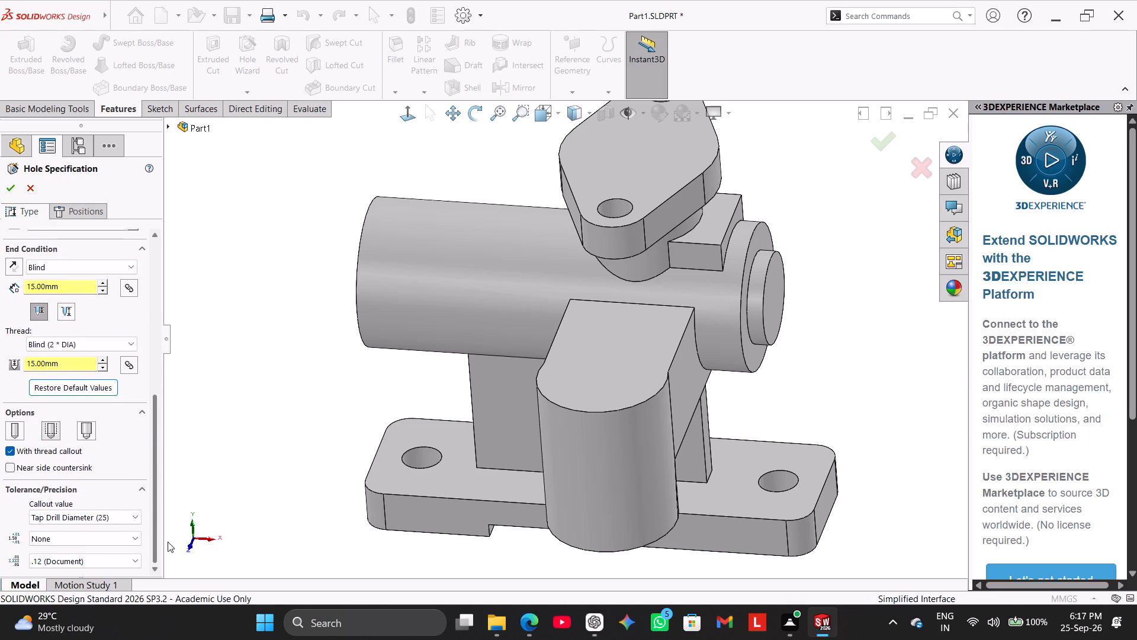
left_click_drag(168, 542, 168, 563)
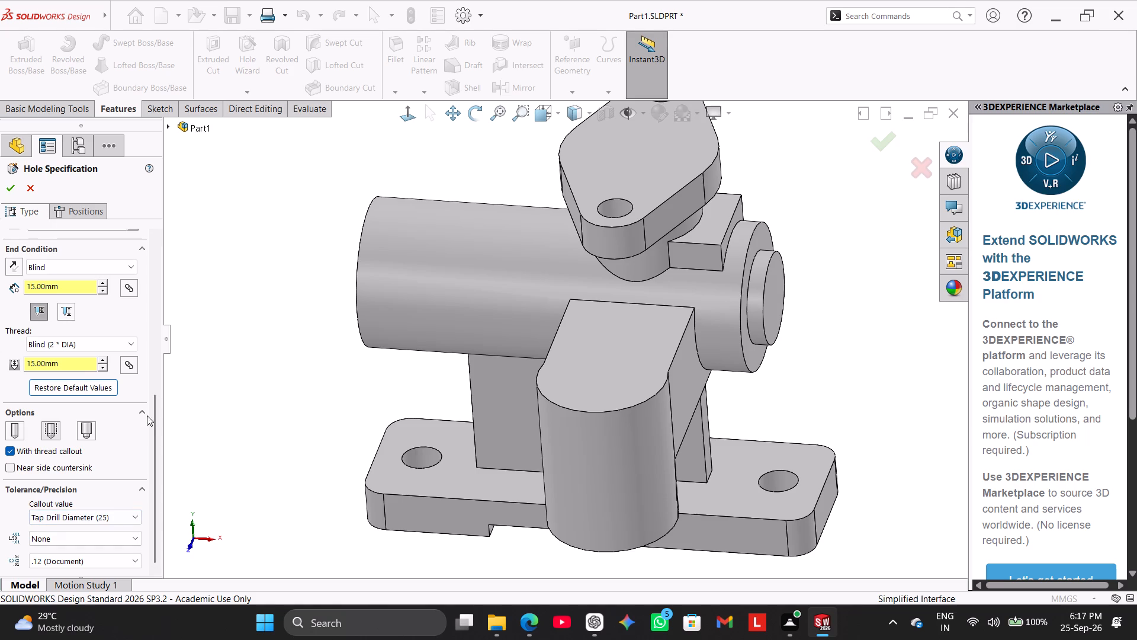
left_click_drag(153, 409, 203, 217)
left_click(94, 211)
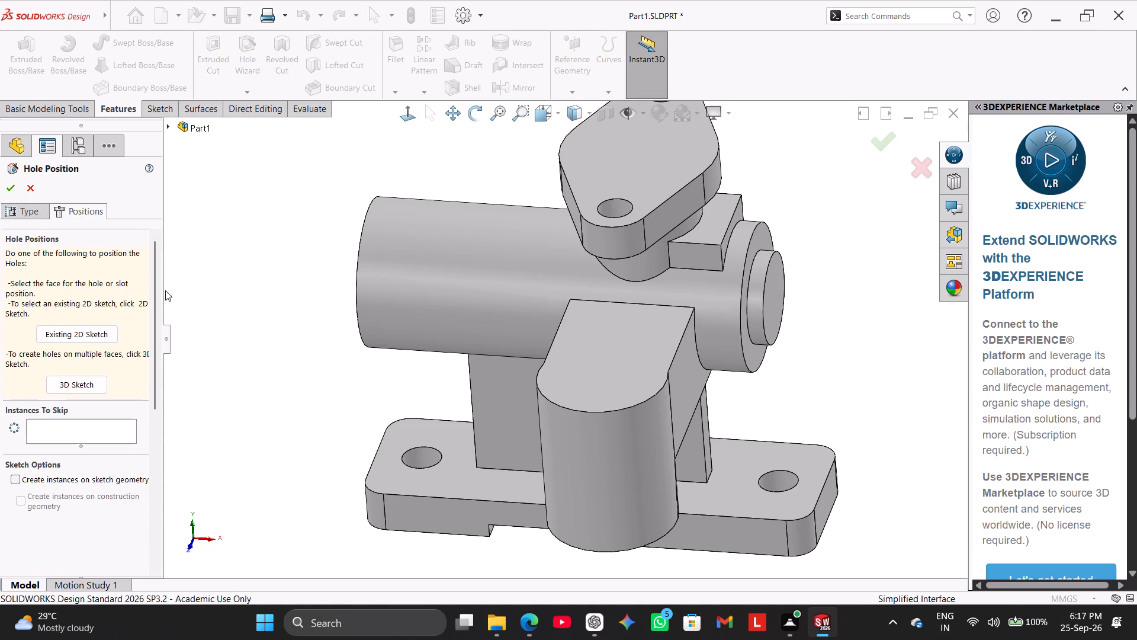
left_click(616, 139)
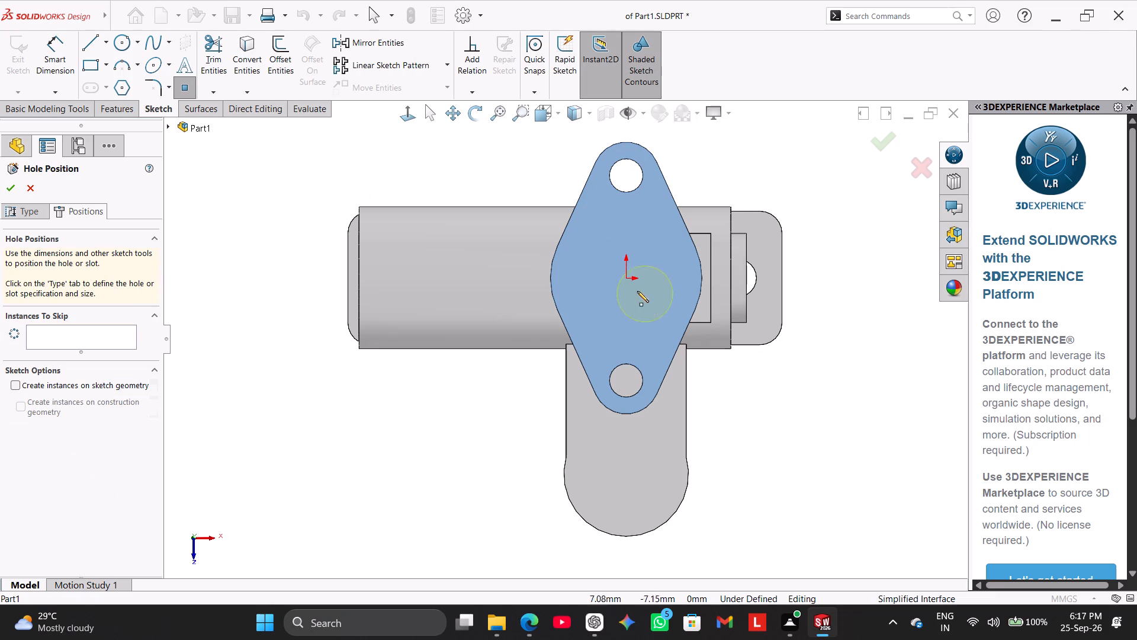
left_click(627, 279)
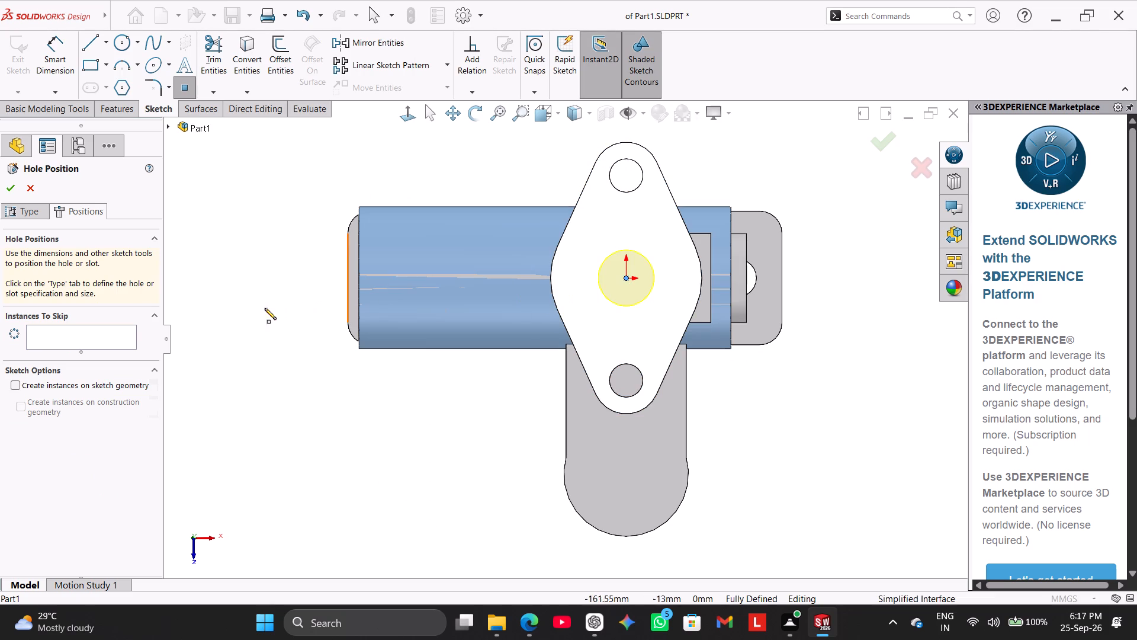
left_click(5, 187)
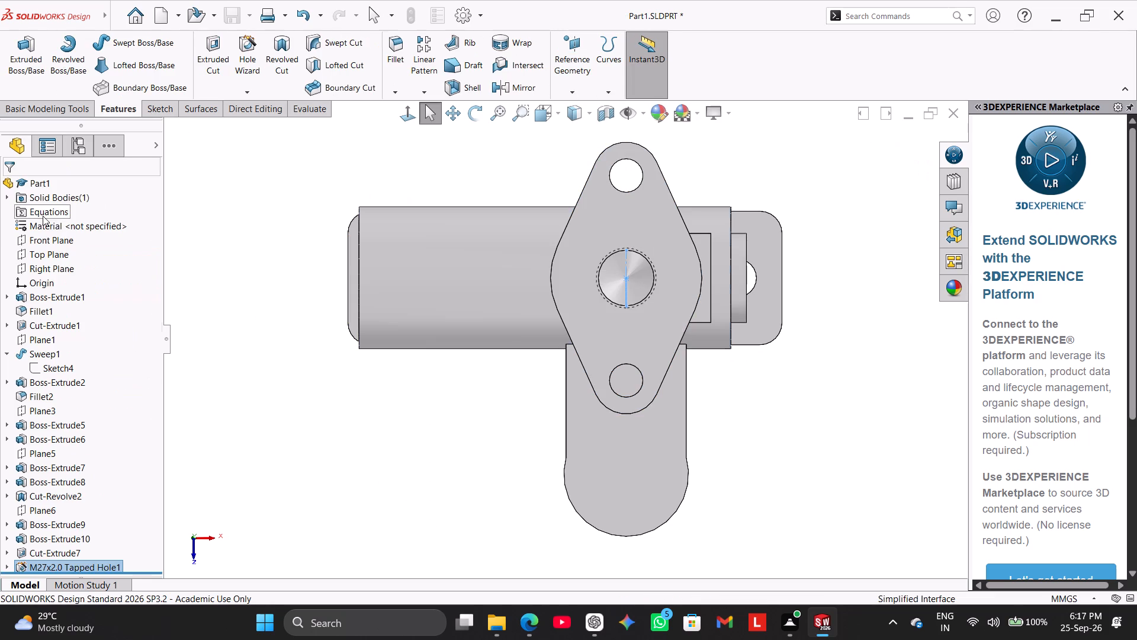
Sketch a circle of about 34 mm radius on the flange's top face, centred on the origin at the tapped hole.
middle_click_drag(311, 385, 274, 344)
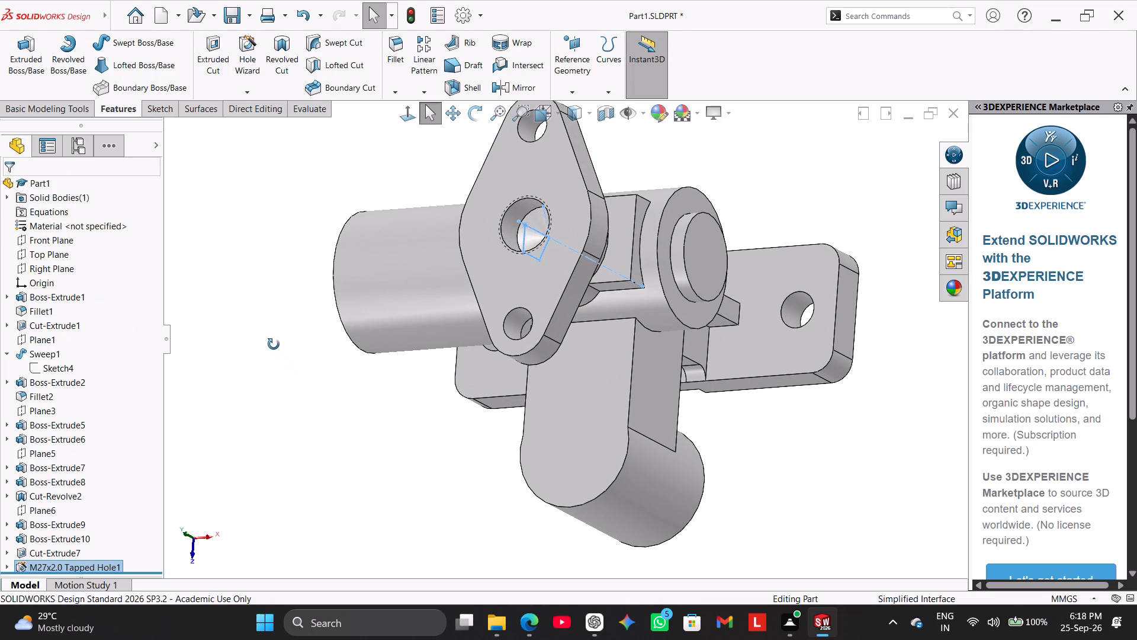
middle_click_drag(274, 344, 282, 359)
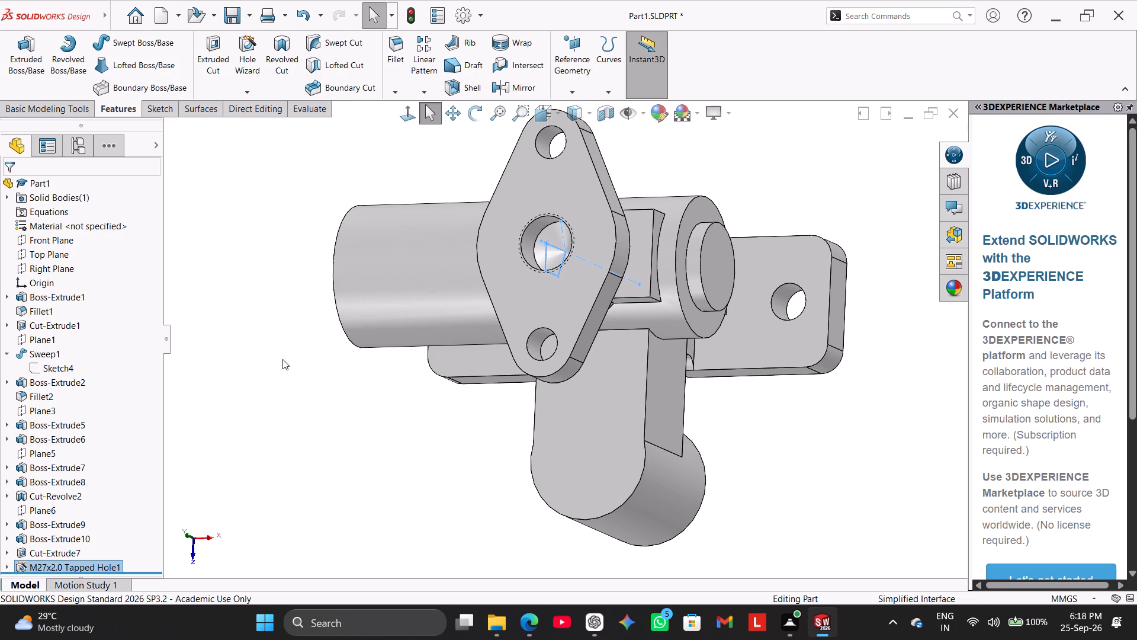
left_click(163, 111)
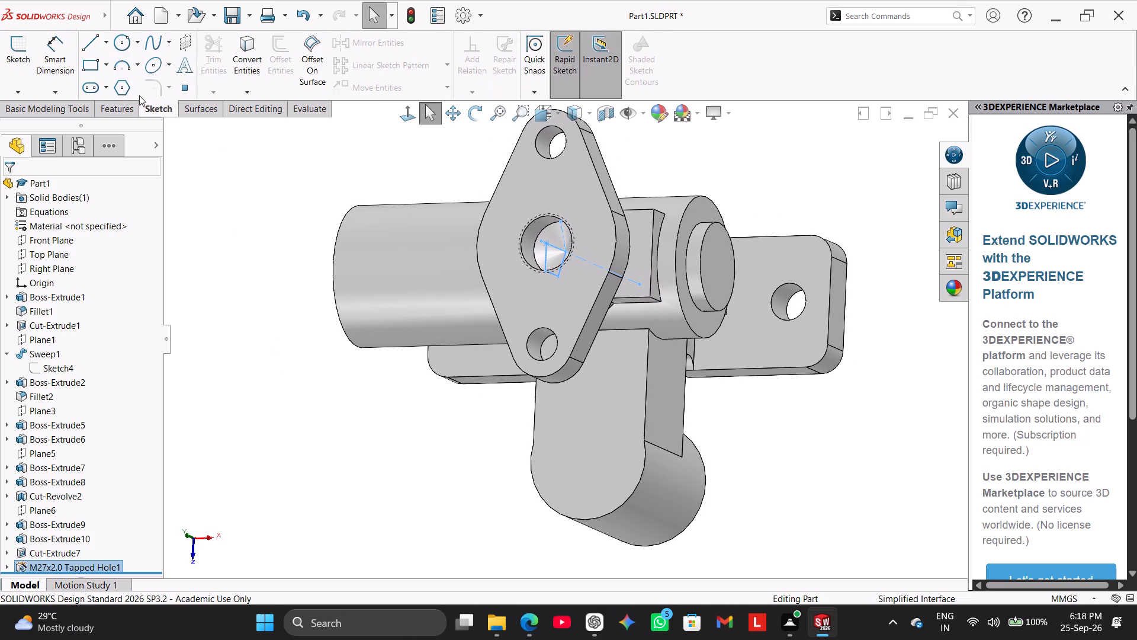
left_click(116, 41)
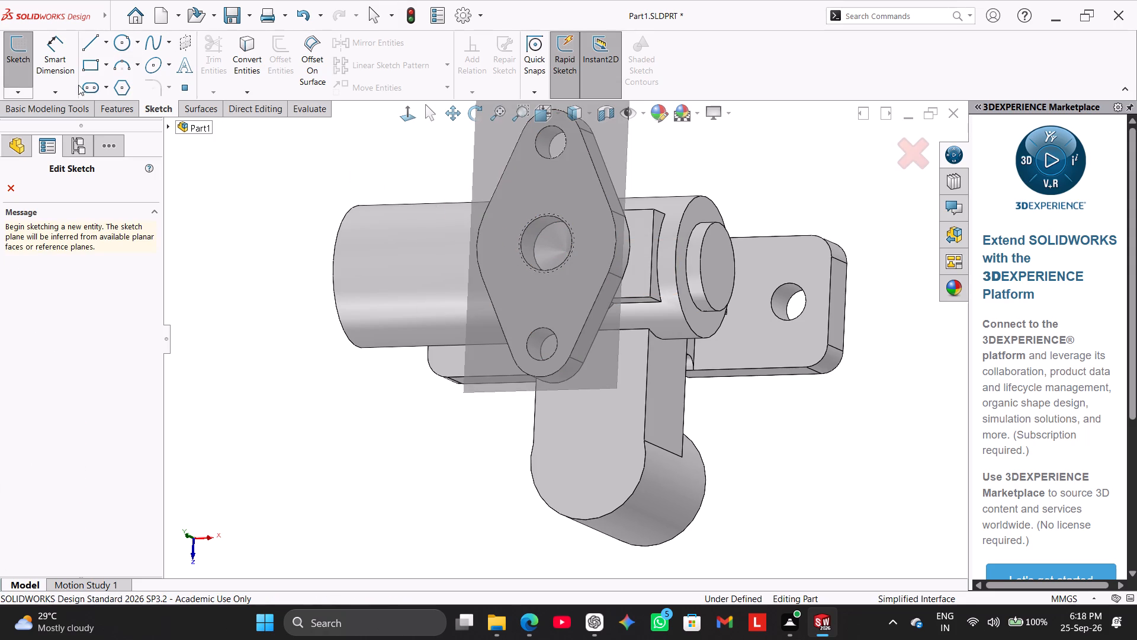
left_click(523, 184)
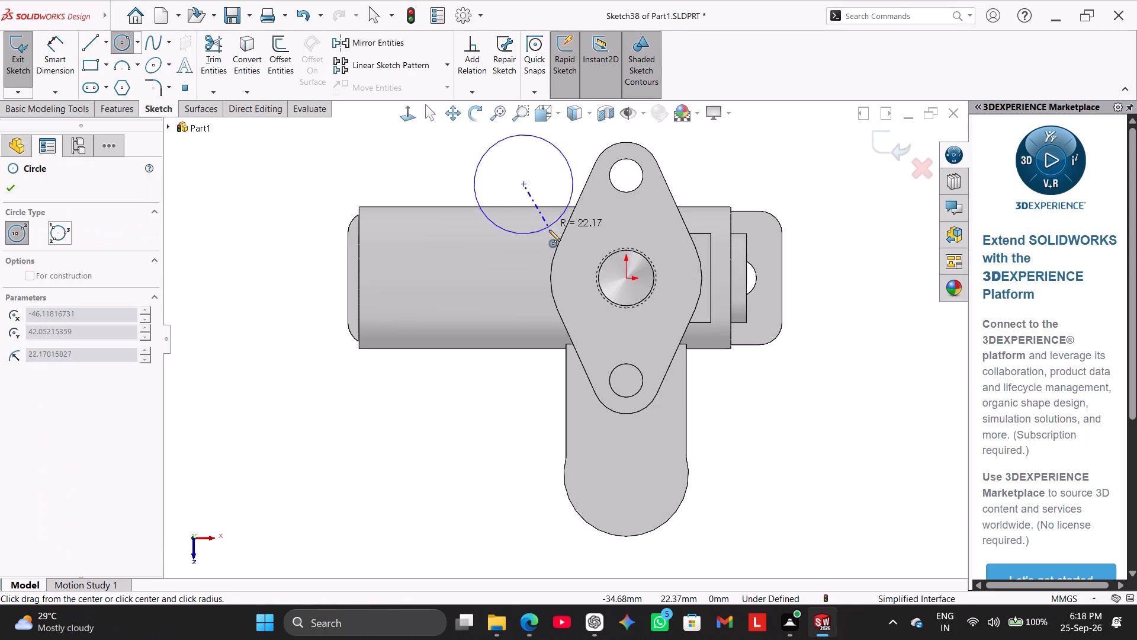
right_click(508, 180)
left_click(527, 187)
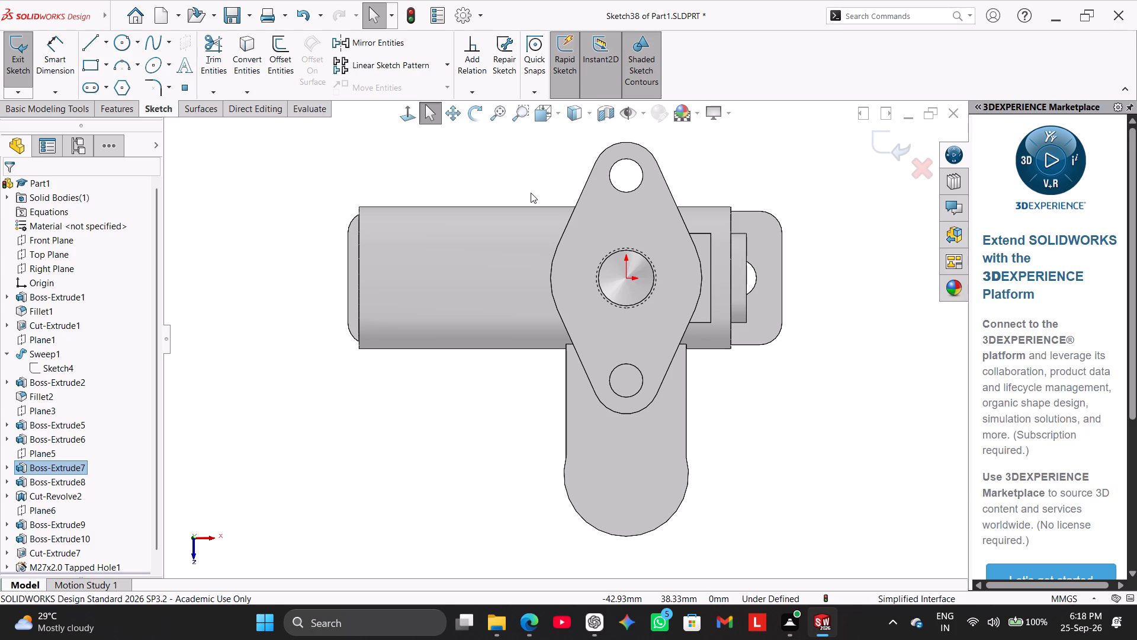
left_click(129, 40)
left_click(625, 279)
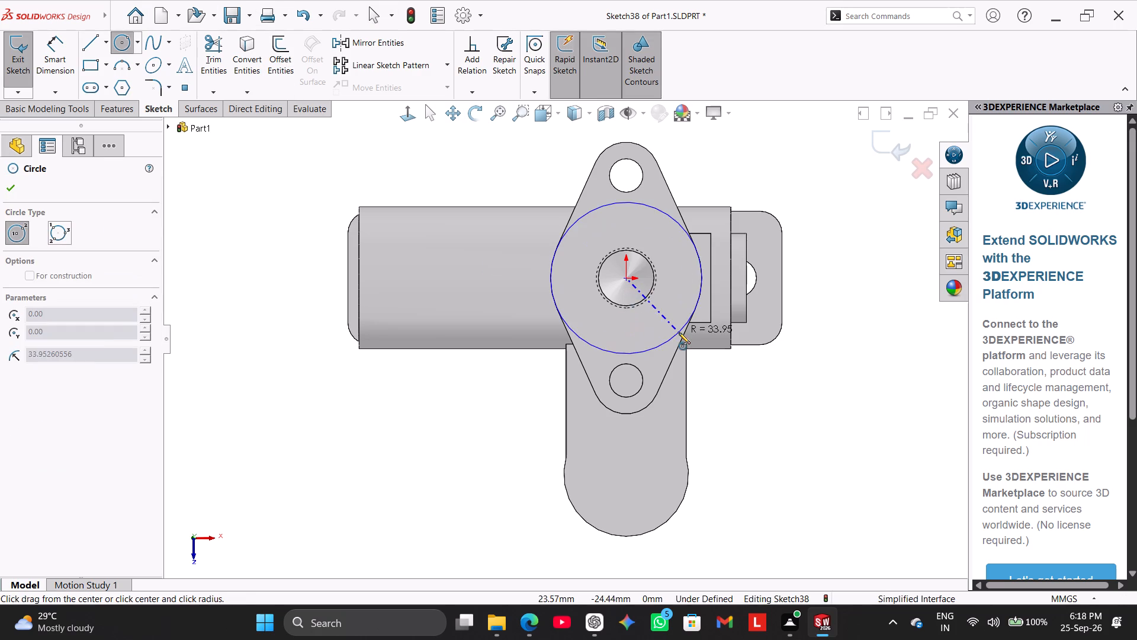
left_click(679, 332)
Dimension the circle around the tapped hole to a diameter of 36 mm.
left_click_drag(57, 53, 65, 59)
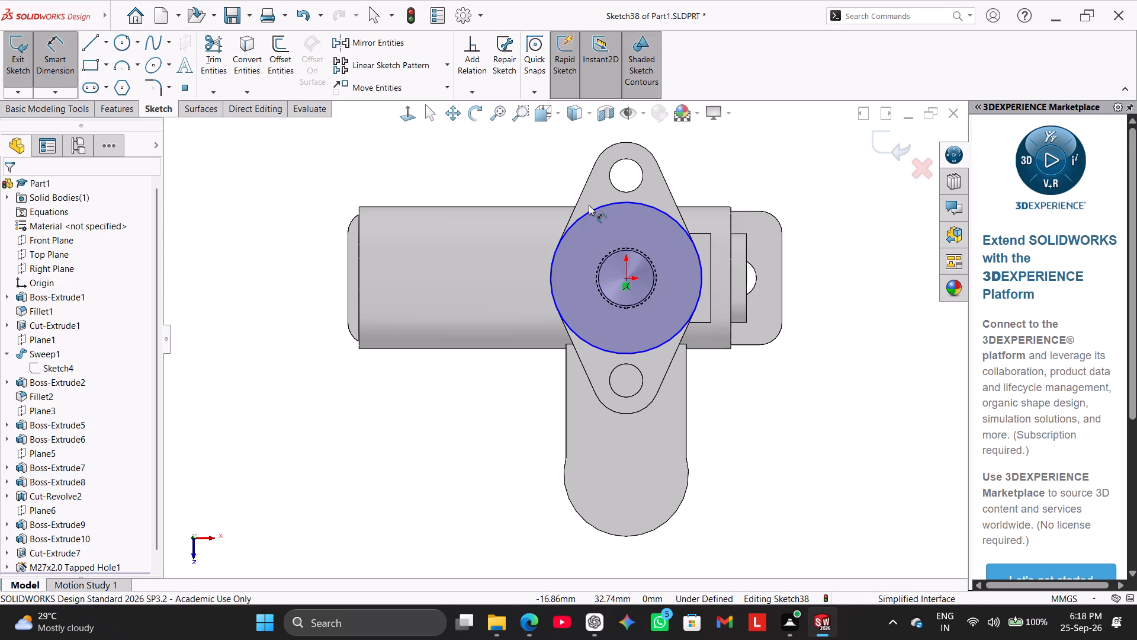
left_click(596, 209)
left_click(460, 151)
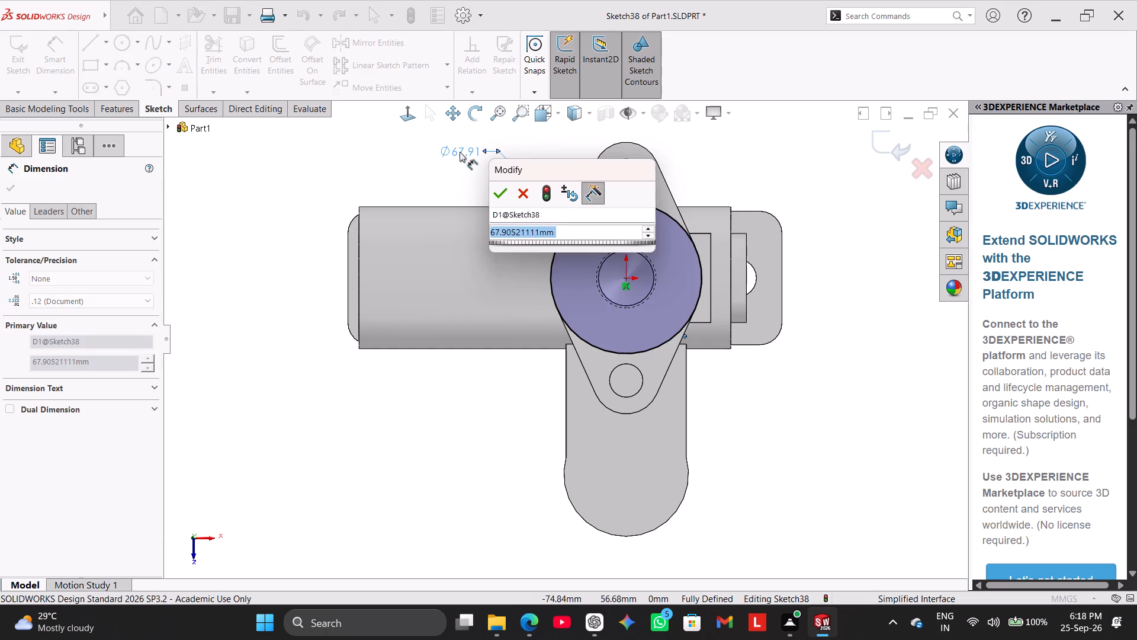
type("36")
key("Return")
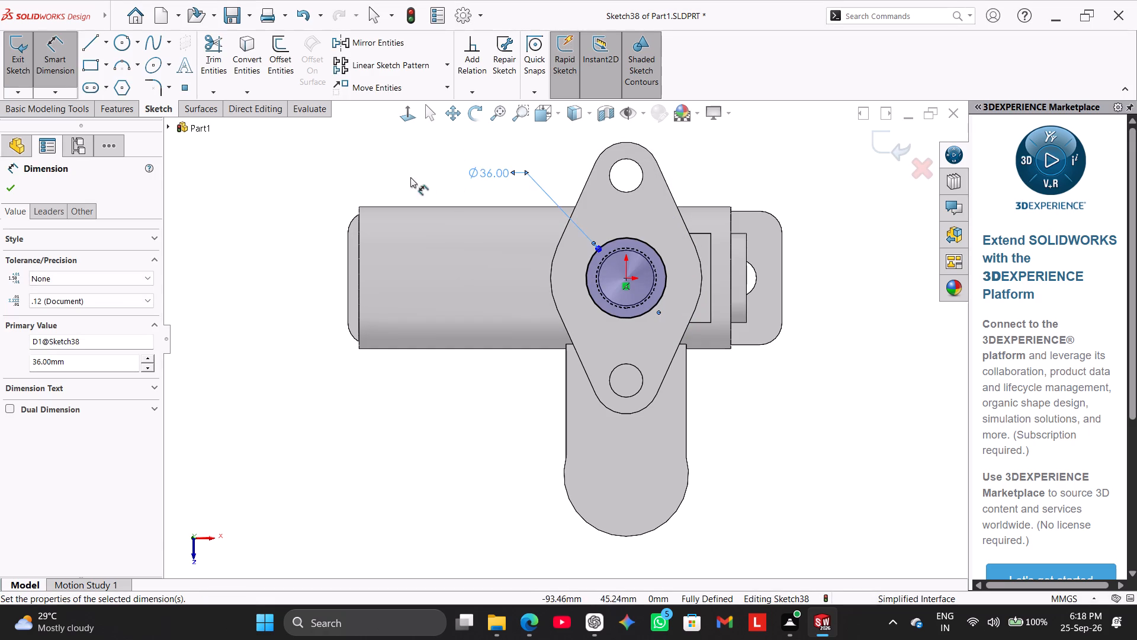
right_click(335, 141)
left_click(393, 181)
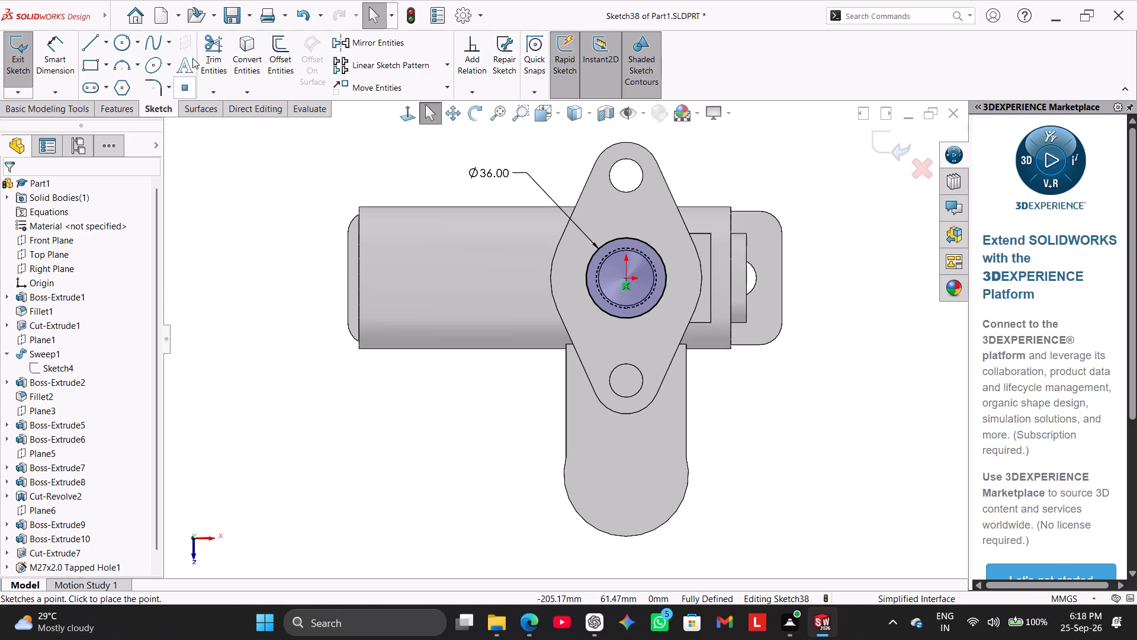
Set up an extruded cut of the 36 mm circle starting at a 15 mm offset below the flange's top face.
left_click(121, 112)
left_click(227, 53)
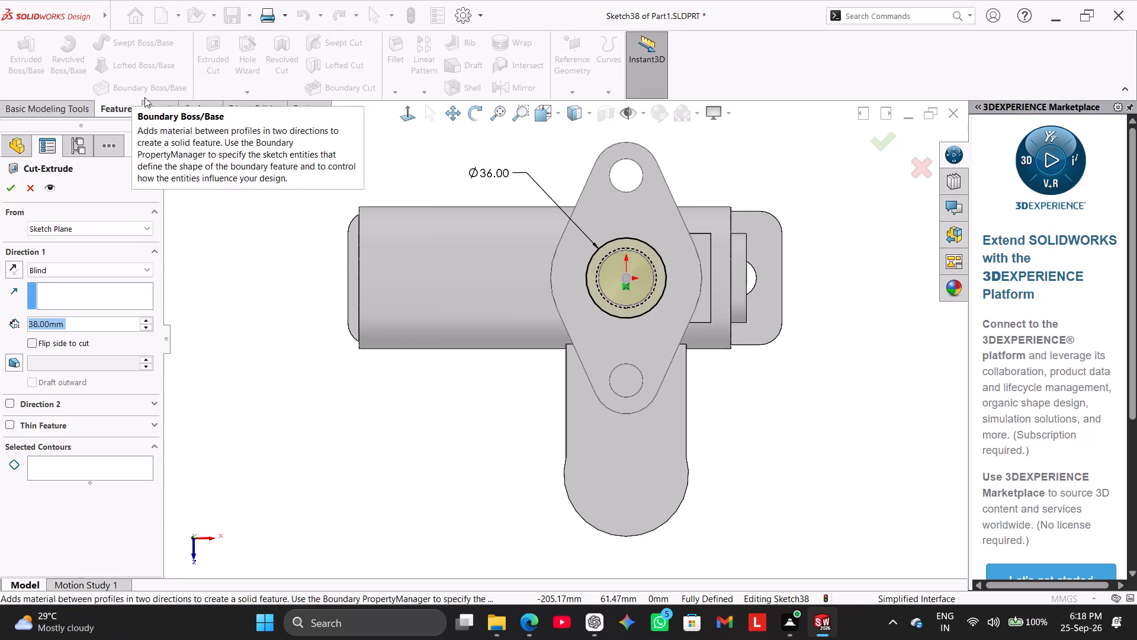
double_click(105, 322)
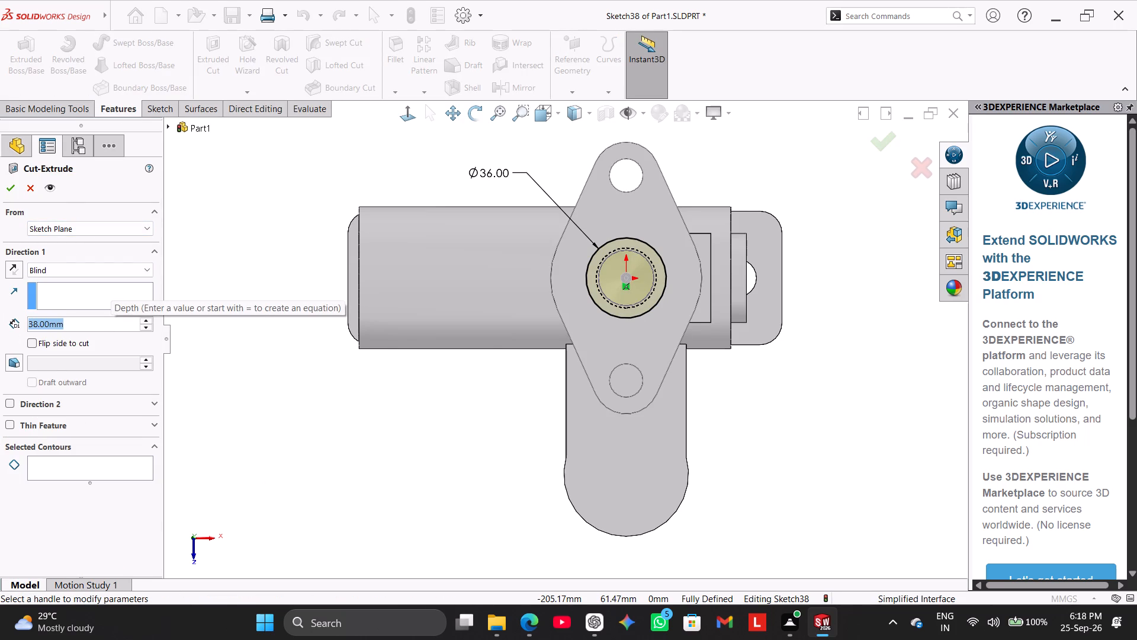
left_click(105, 231)
left_click(104, 266)
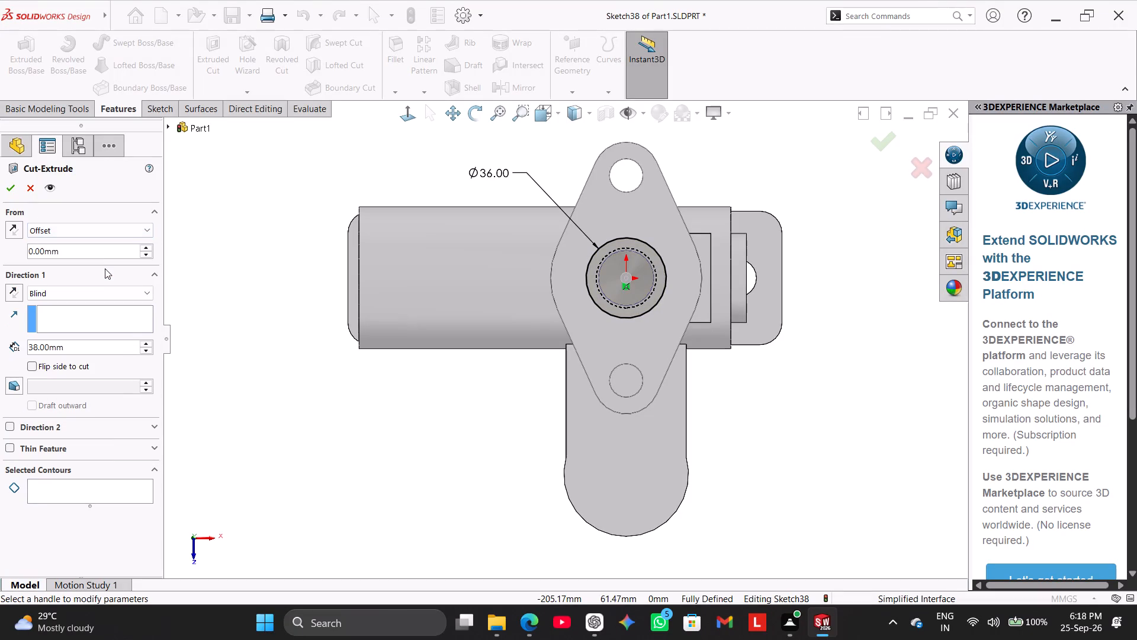
double_click(99, 255)
type("15")
key("Return")
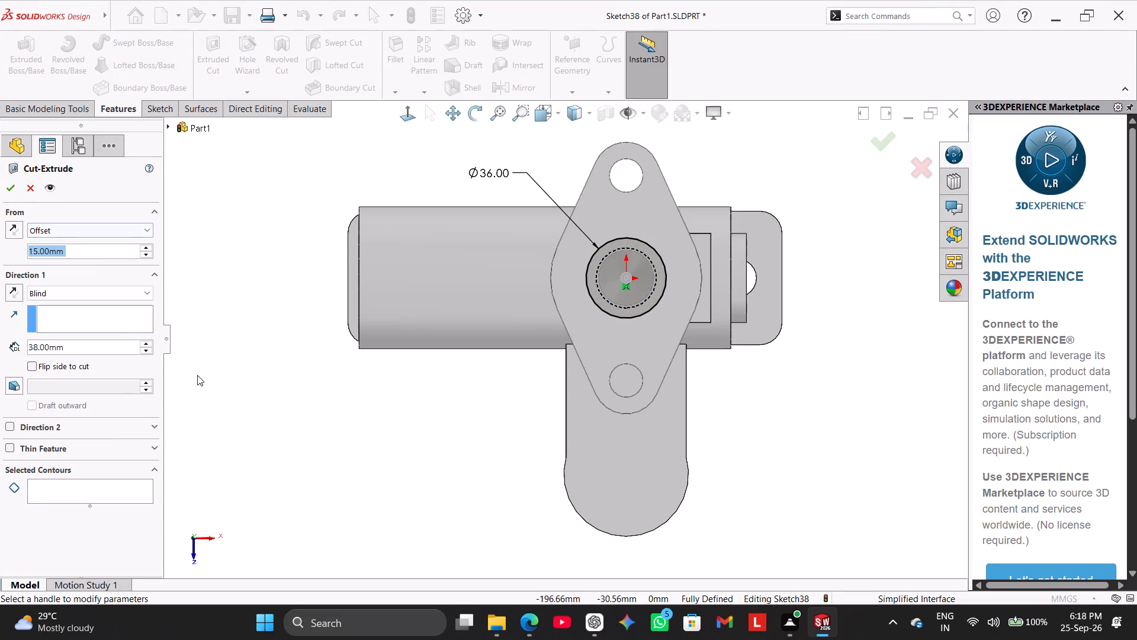
middle_click_drag(256, 478, 237, 348)
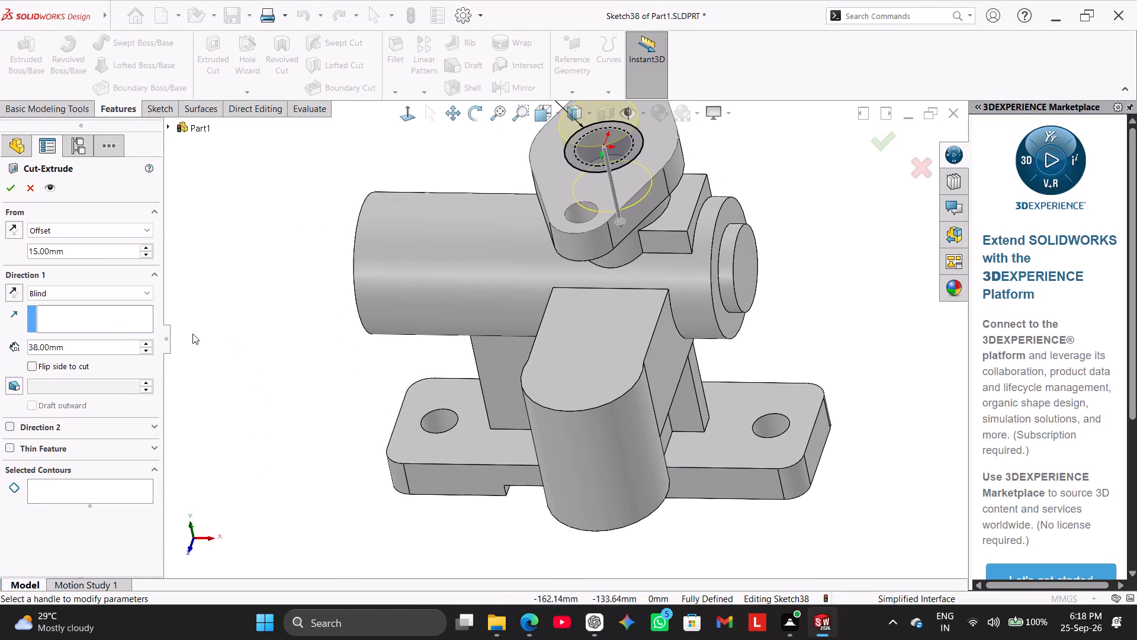
left_click_drag(192, 334, 195, 290)
middle_click_drag(196, 288, 198, 244)
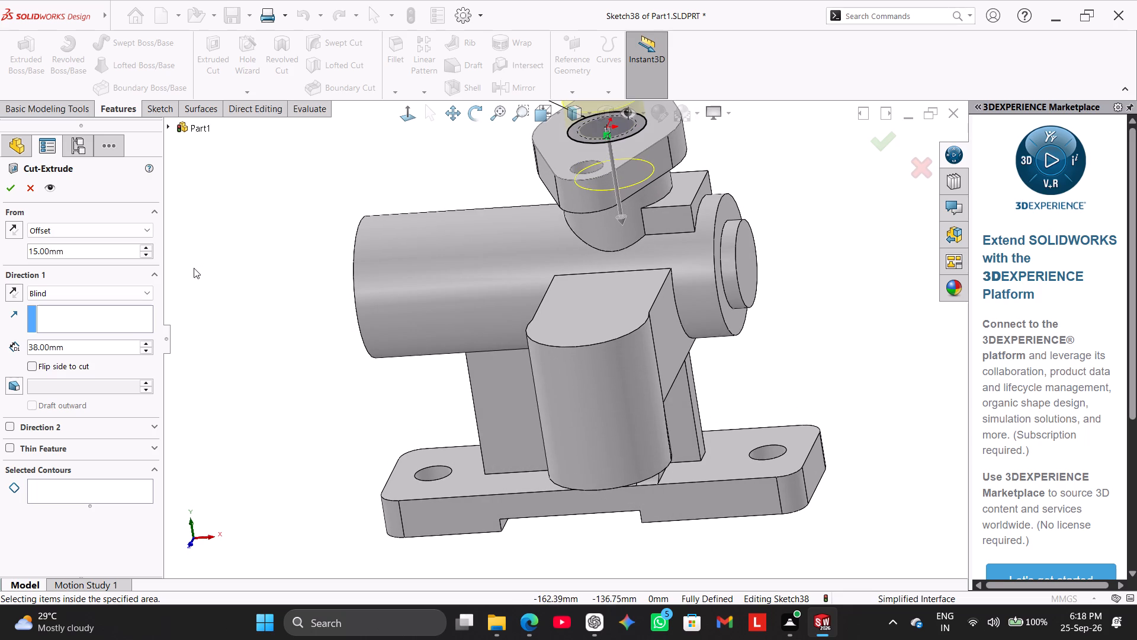
left_click(19, 229)
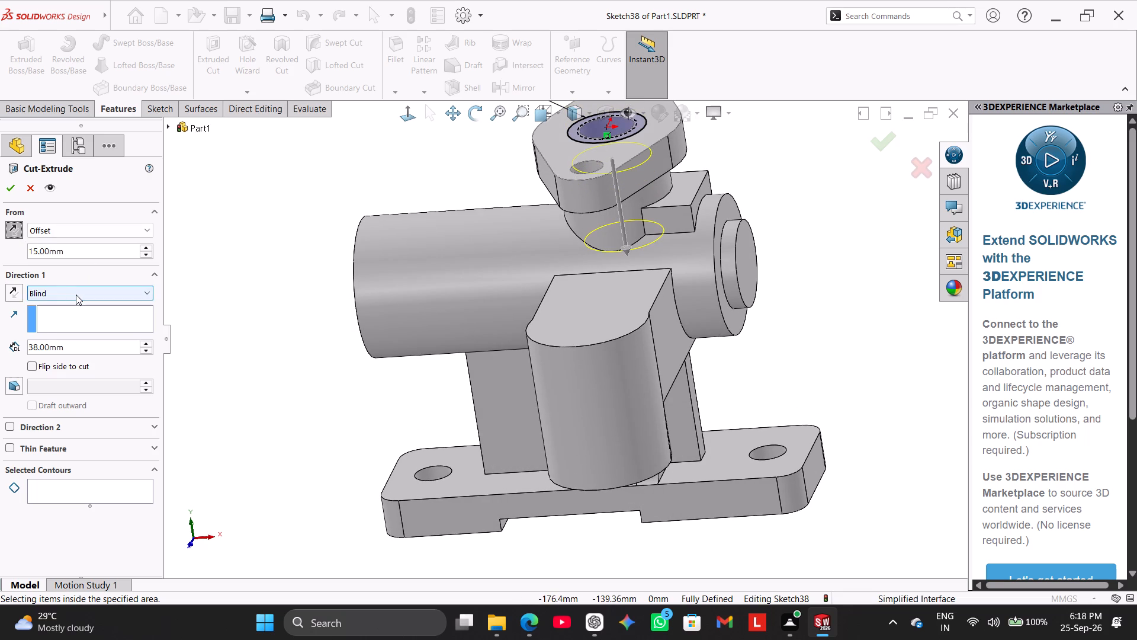
Set the cut's end condition to Up To Next and finish the cut through the neck.
left_click(76, 295)
left_click(92, 336)
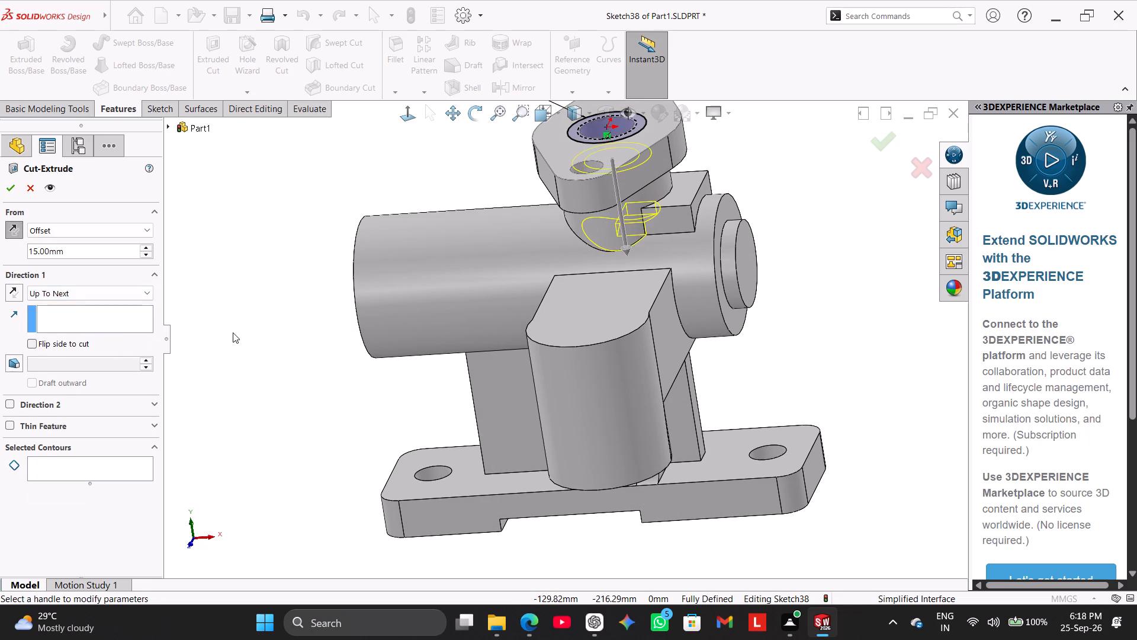
middle_click_drag(240, 335, 265, 273)
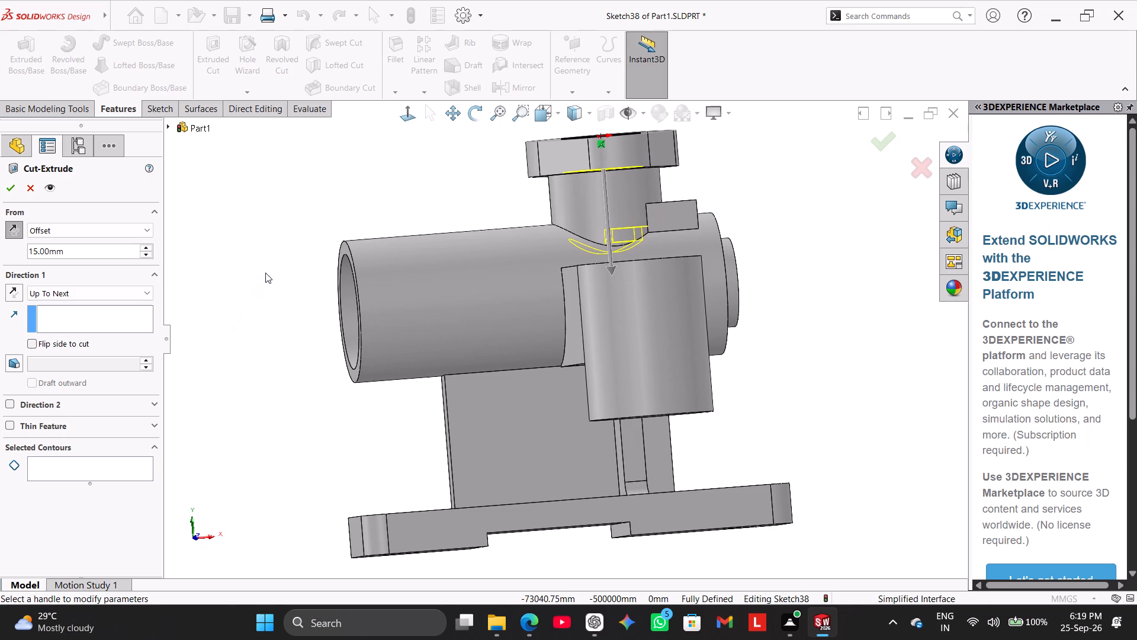
middle_click_drag(282, 306, 268, 300)
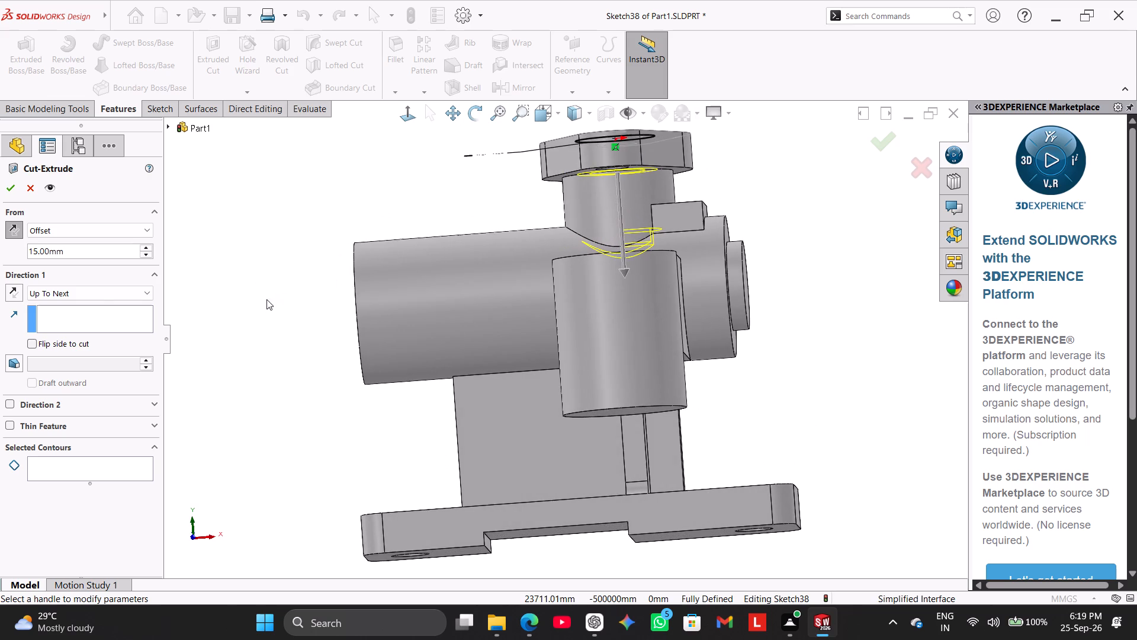
left_click(7, 188)
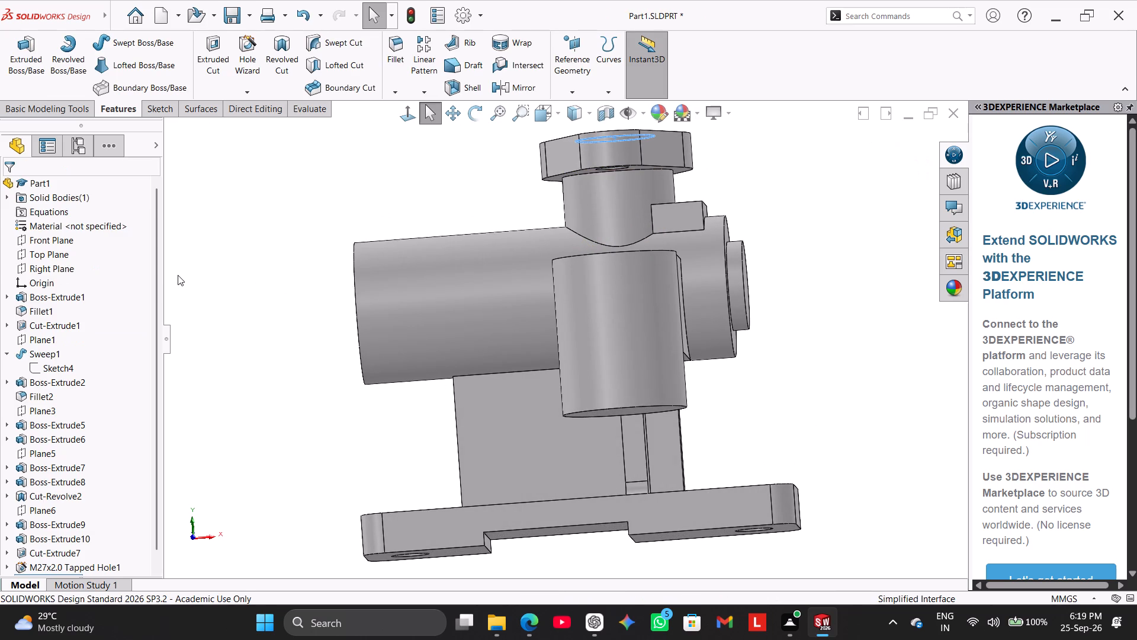
Inspect the tapped hole and the neck bore in a temporary section view on the Front Plane, viewed straight on.
left_click(611, 104)
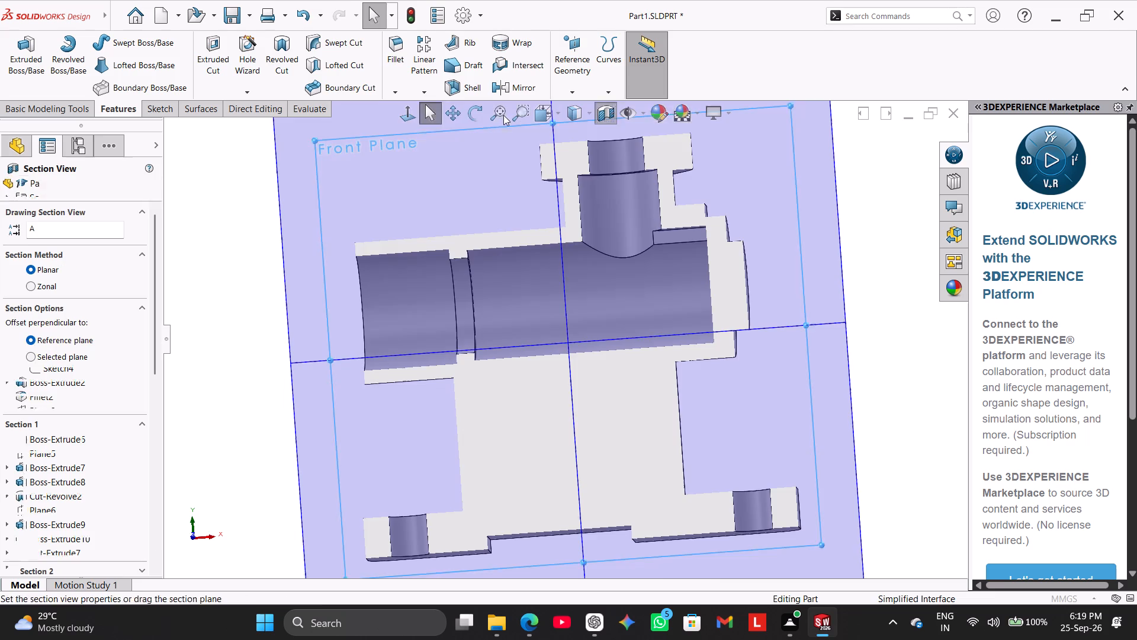
left_click(410, 119)
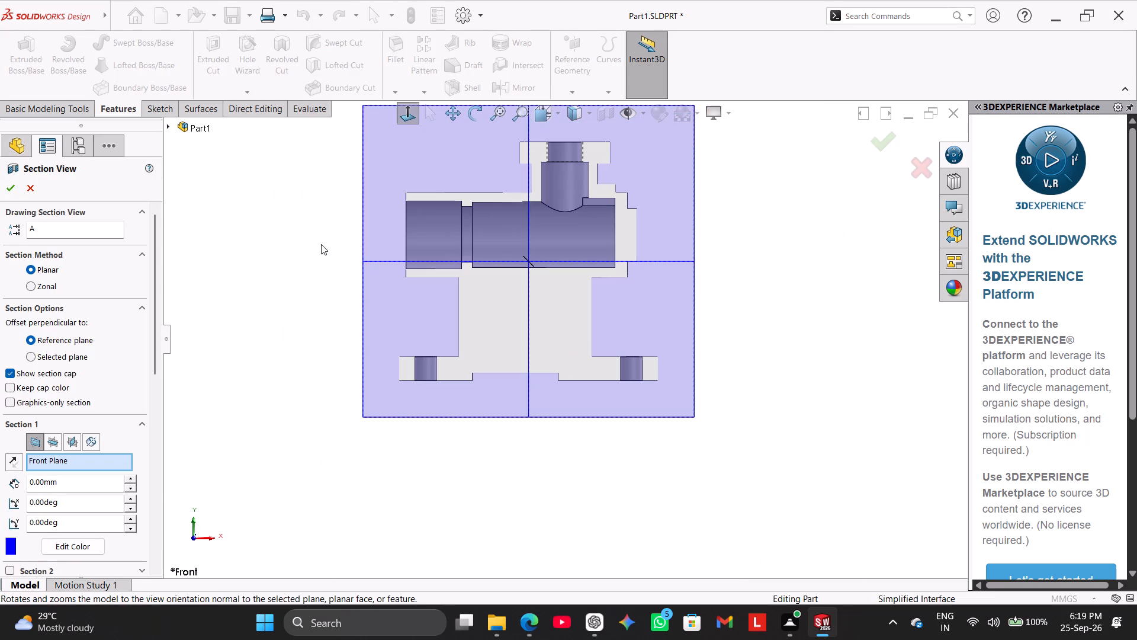
middle_click_drag(340, 260, 341, 261)
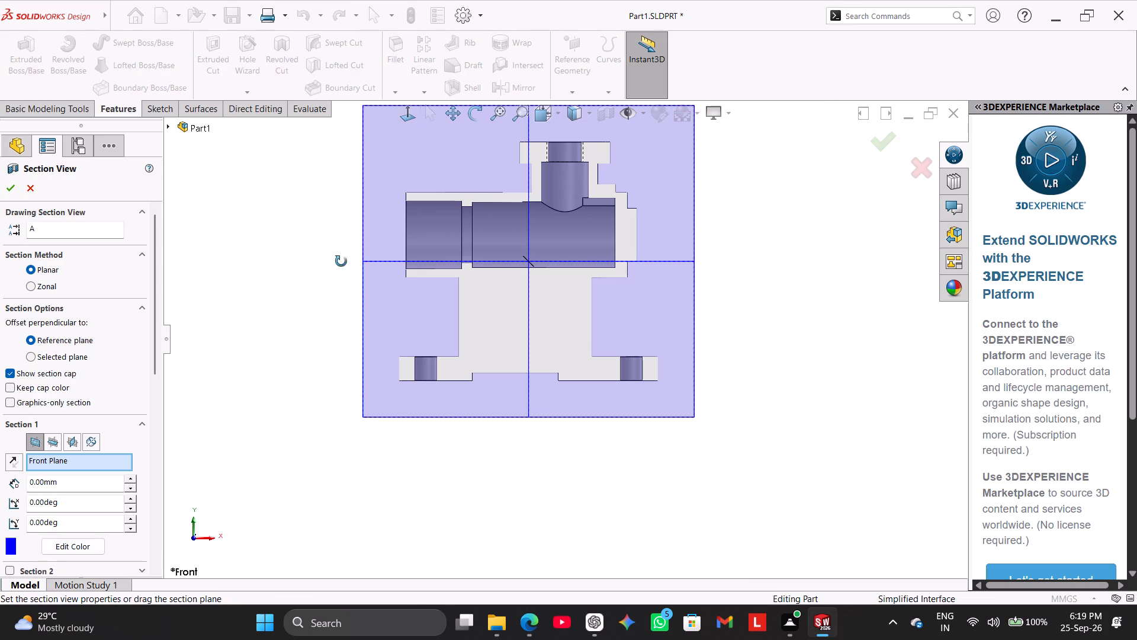
middle_click_drag(341, 261, 333, 274)
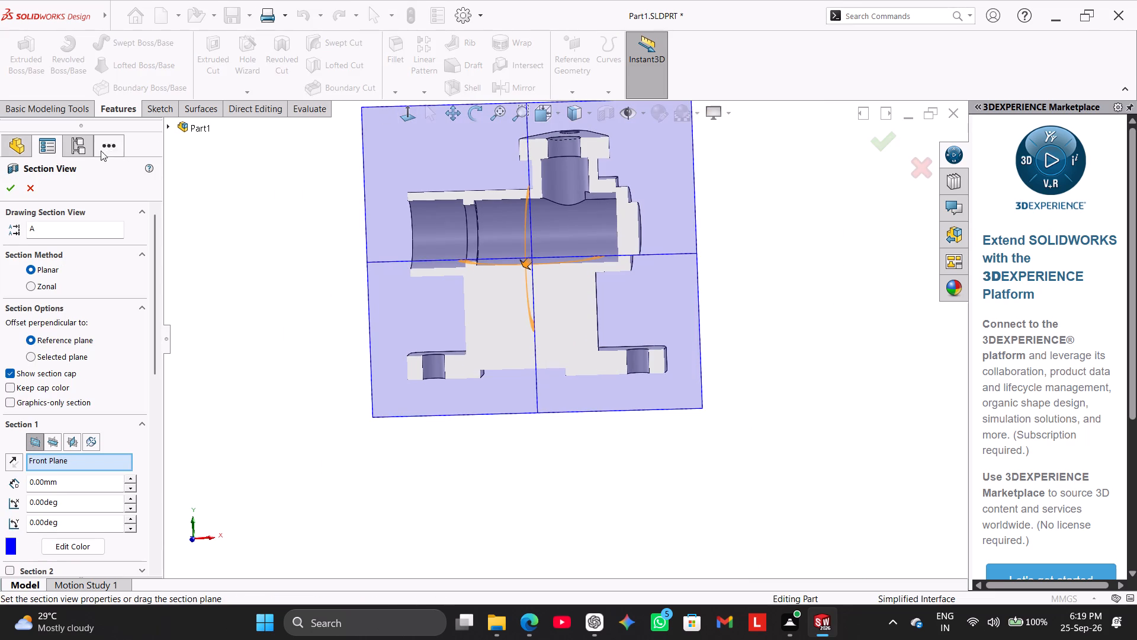
left_click(26, 187)
Enable shaded cosmetic threads in the document's detailing properties.
left_click(467, 15)
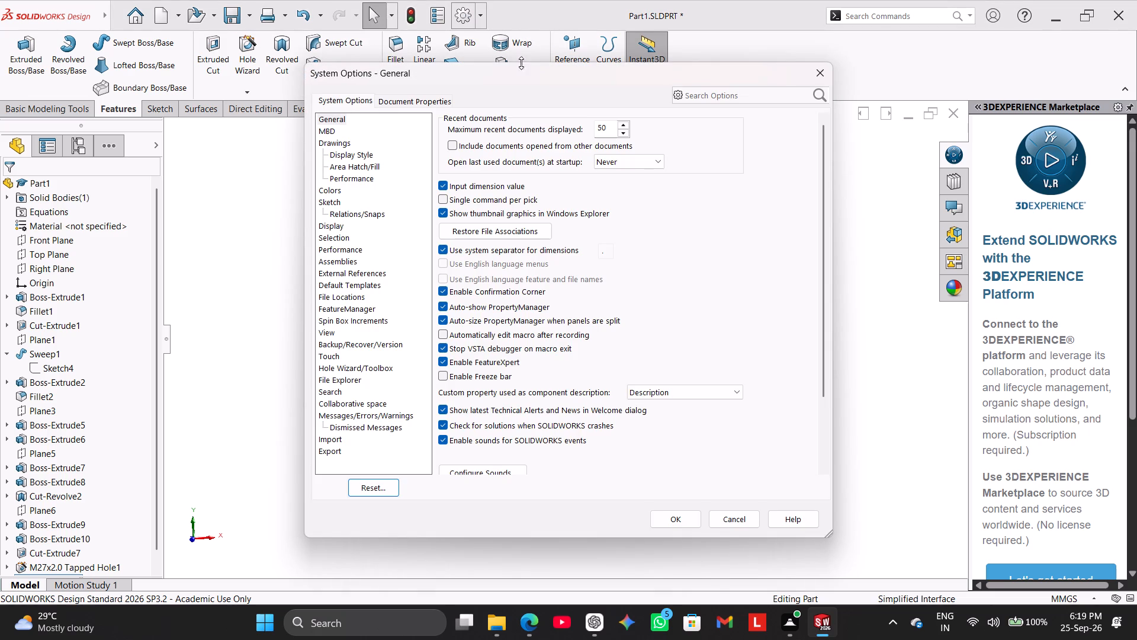
left_click(429, 104)
left_click(337, 188)
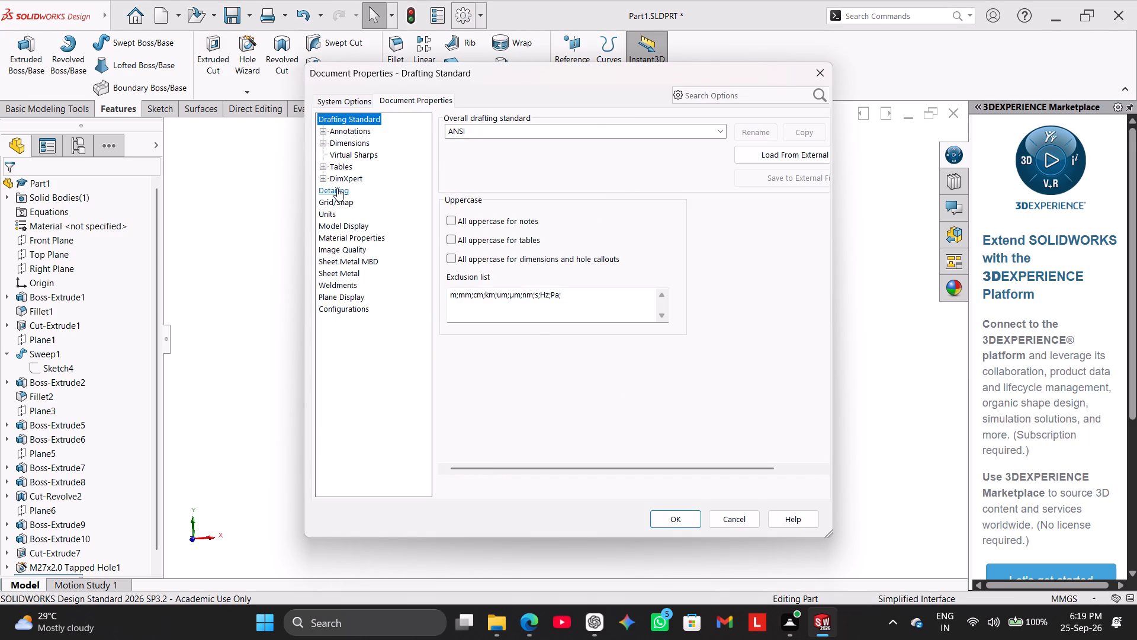
left_click(551, 132)
left_click(688, 521)
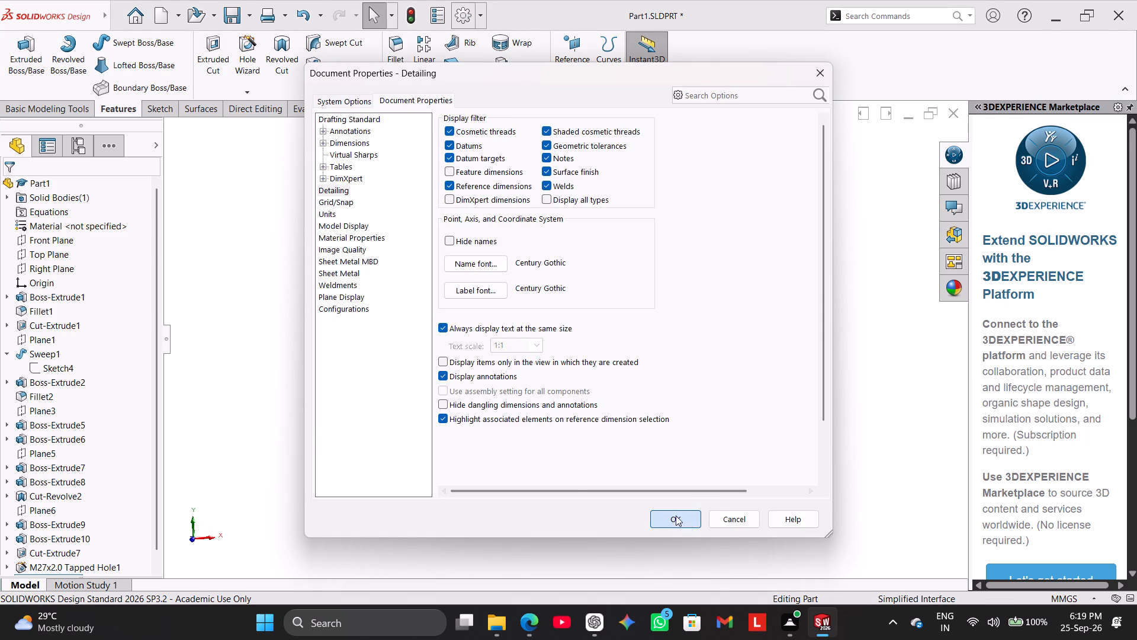
Inspect the thread display of the M27x2.0 hole in a temporary section view on the Front Plane.
middle_click_drag(381, 370, 388, 461)
scroll(386, 449, "down", 2)
scroll(398, 287, "up", 1)
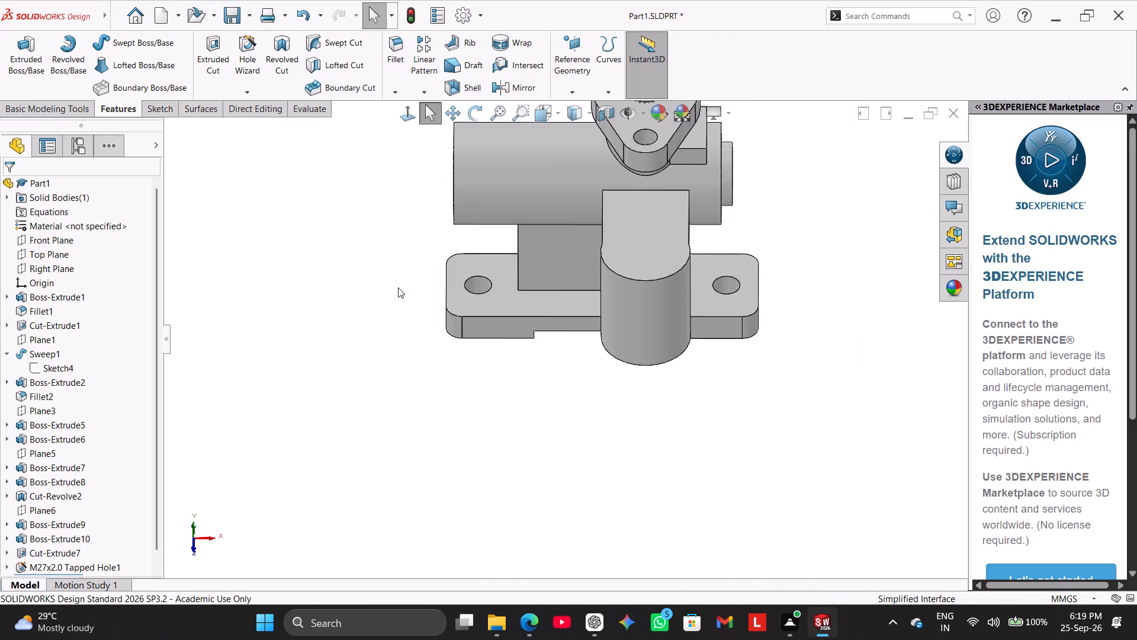
scroll(398, 287, "up", 1)
left_click(602, 111)
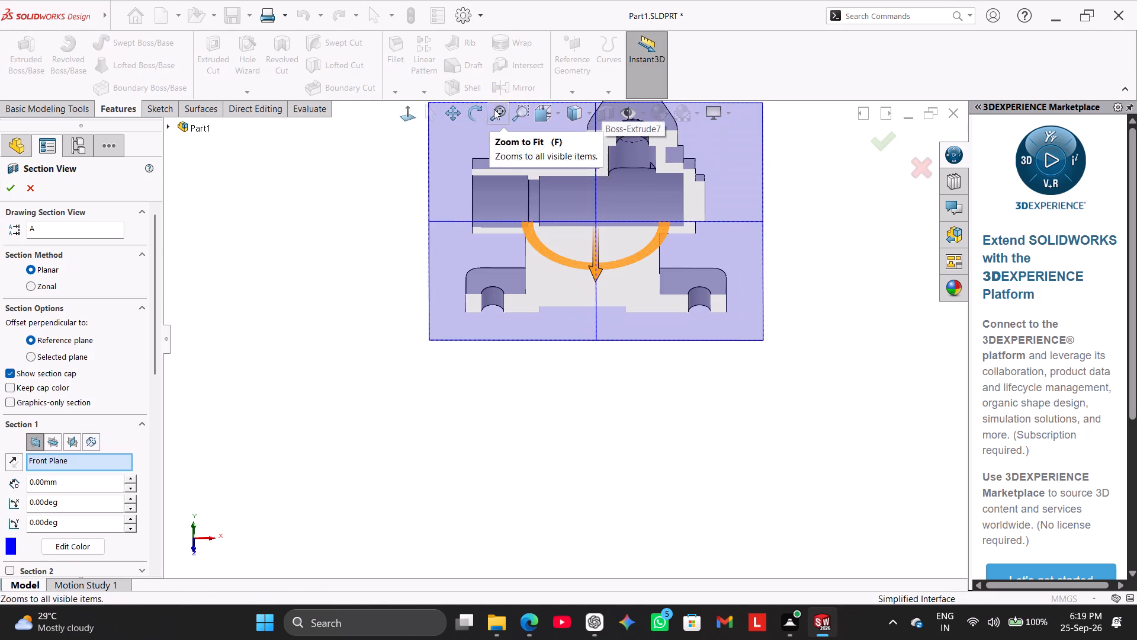
left_click(406, 108)
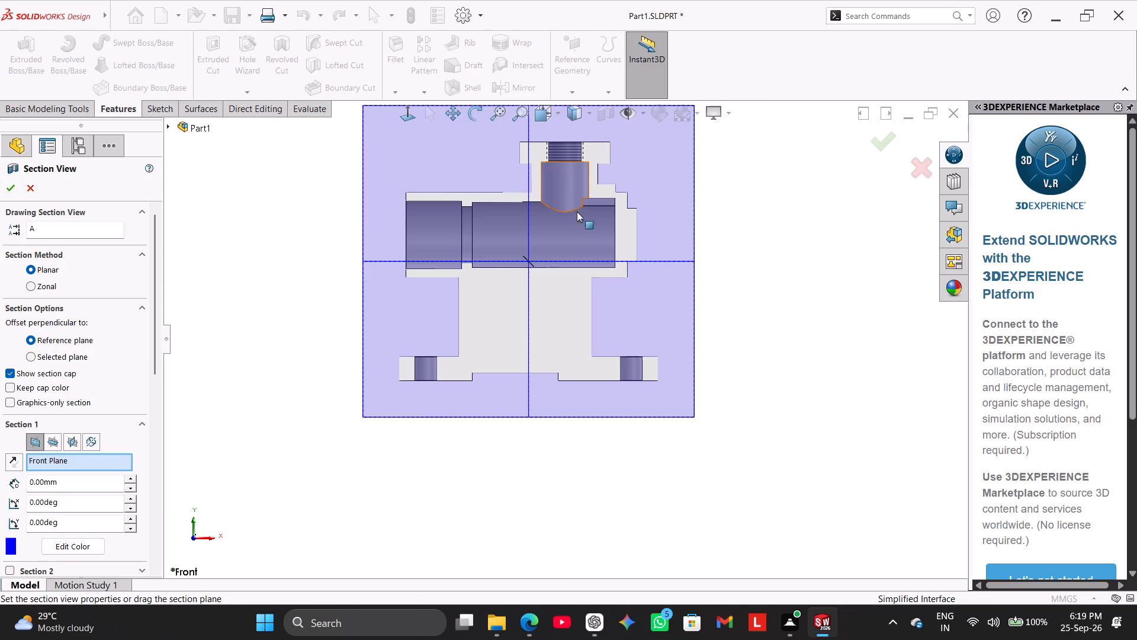
middle_click_drag(721, 179, 718, 178)
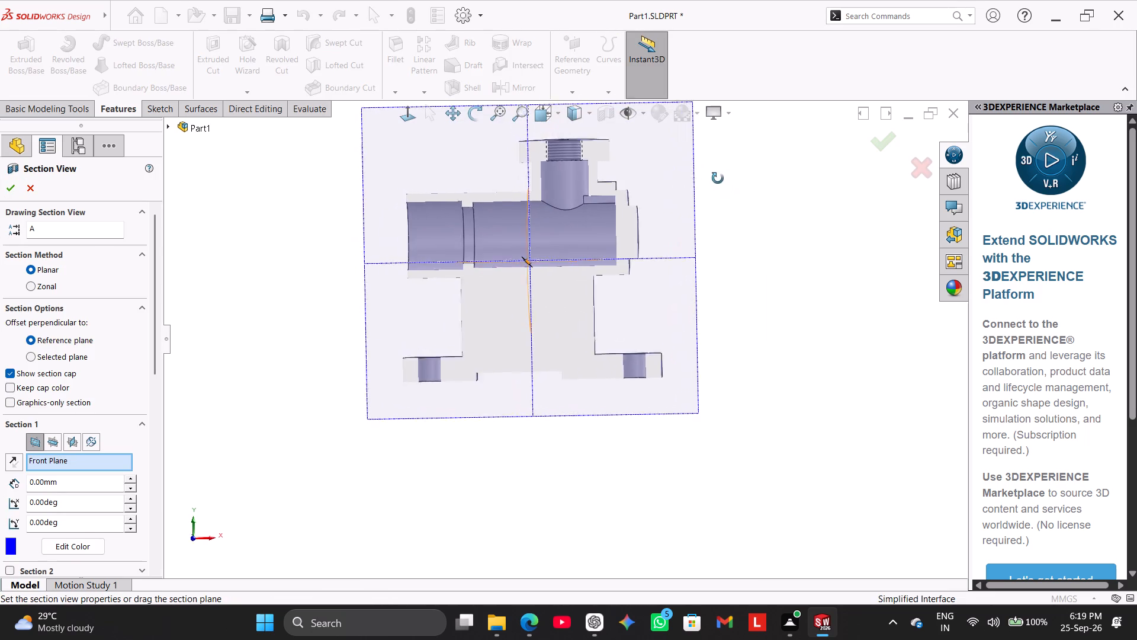
middle_click_drag(718, 178, 714, 164)
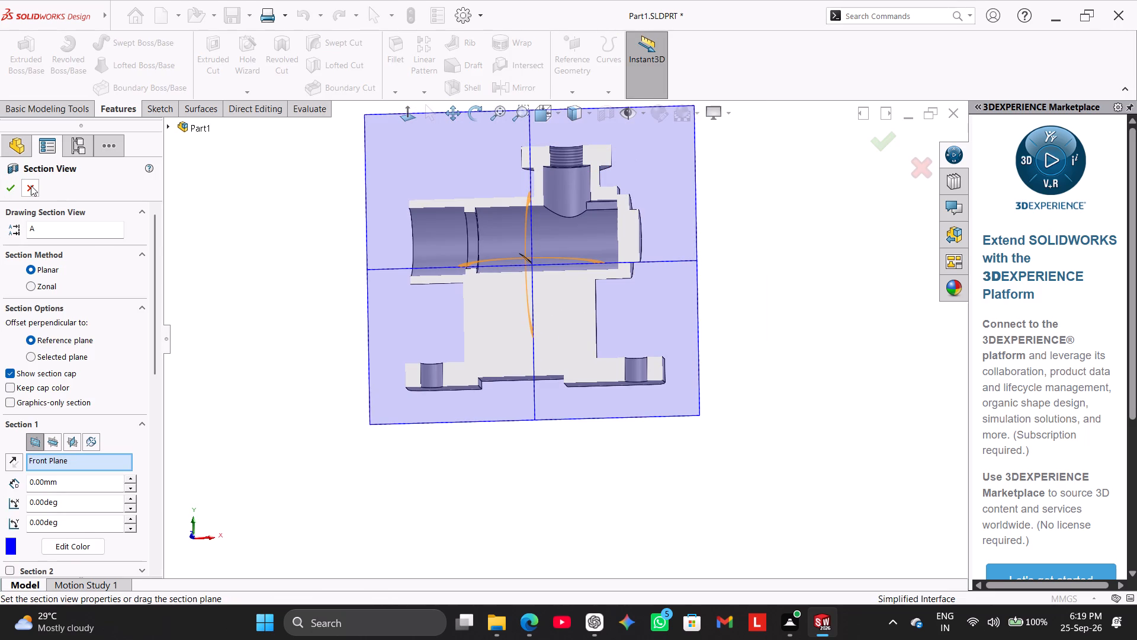
left_click(31, 185)
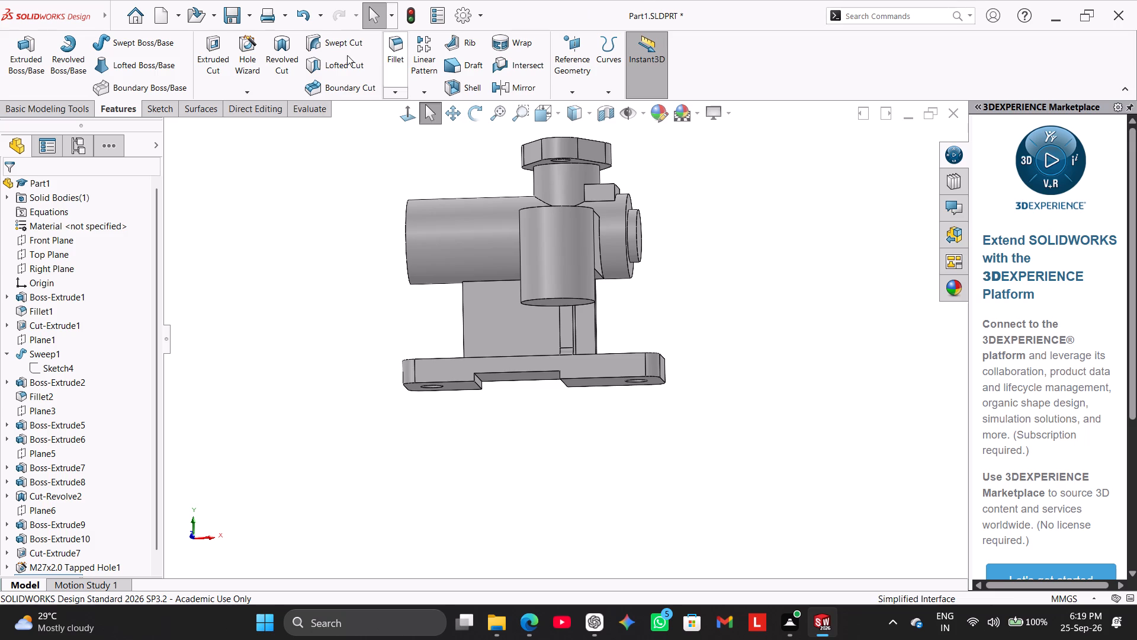
Start a Thread on the outer circular edge of the horizontal cylinder's open end, with a blind depth of 25 mm.
middle_click_drag(344, 158, 417, 212)
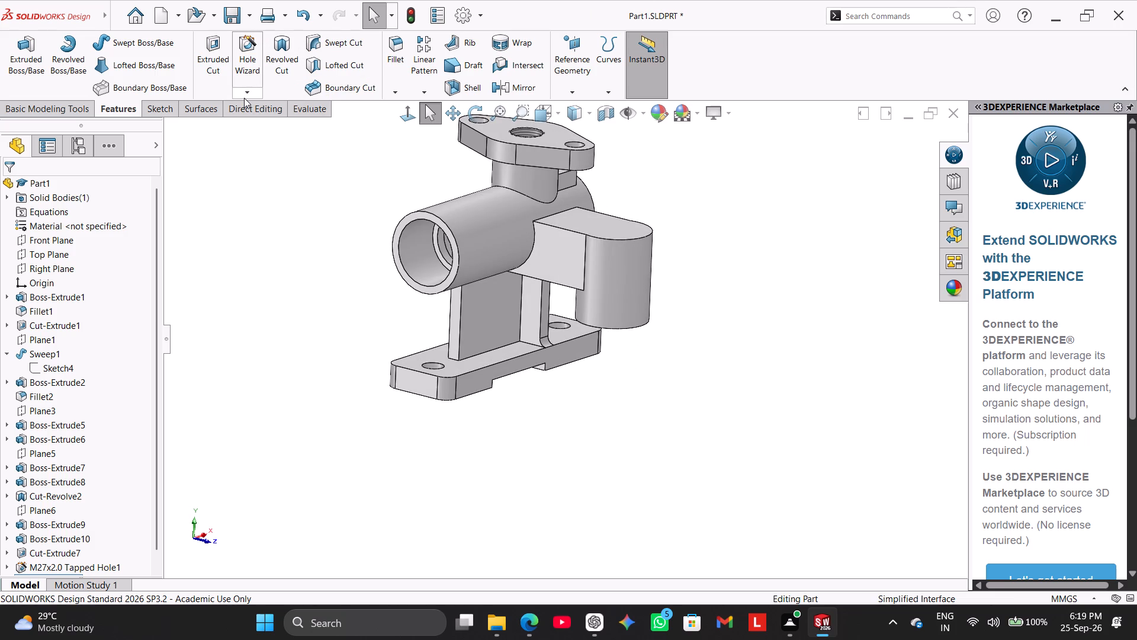
left_click(244, 98)
left_click(272, 136)
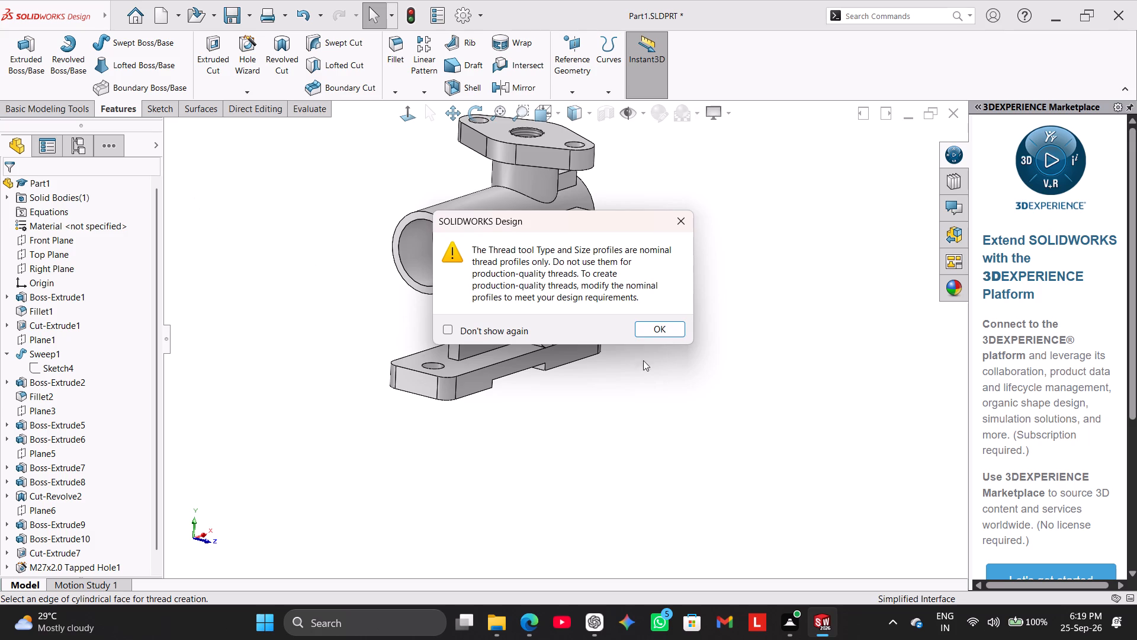
left_click(662, 332)
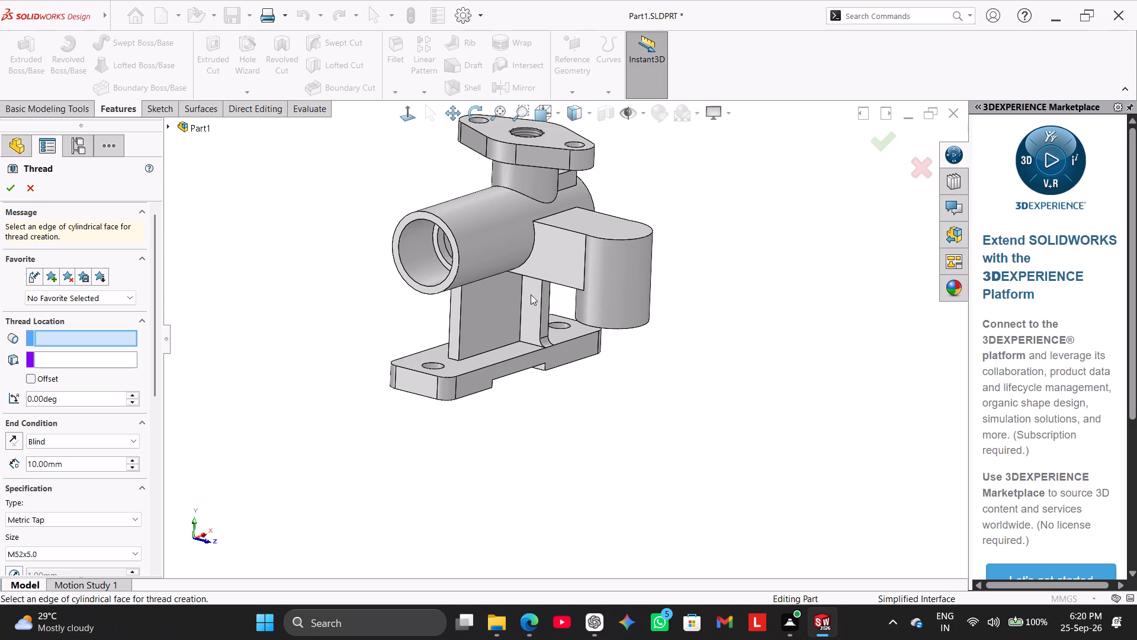
scroll(531, 295, "down", 2)
left_click(429, 237)
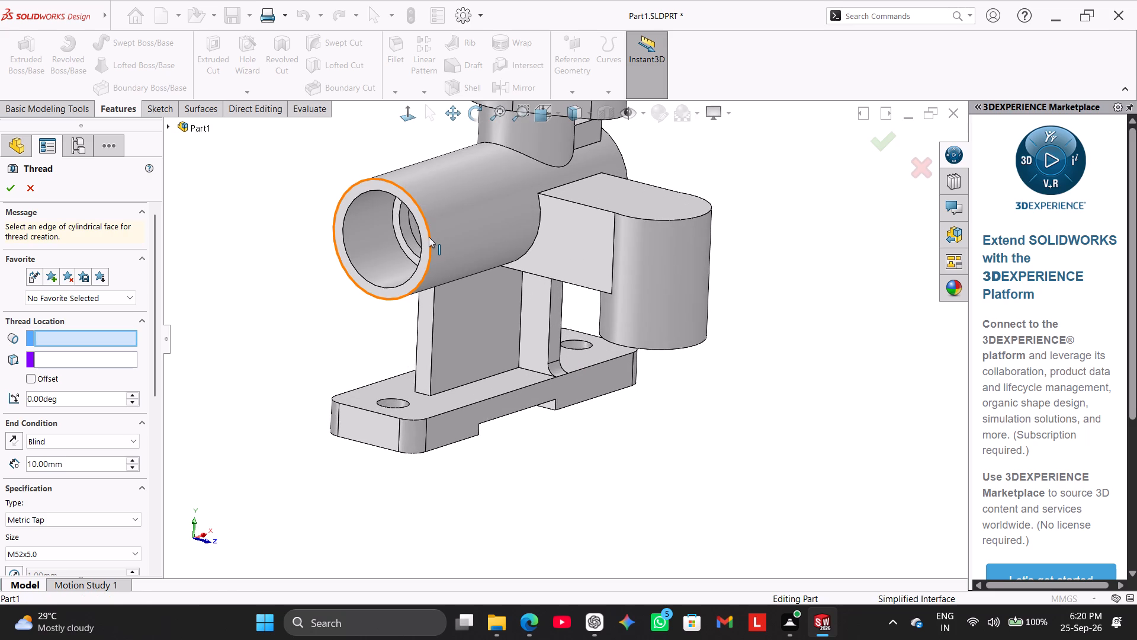
middle_click_drag(339, 347, 296, 338)
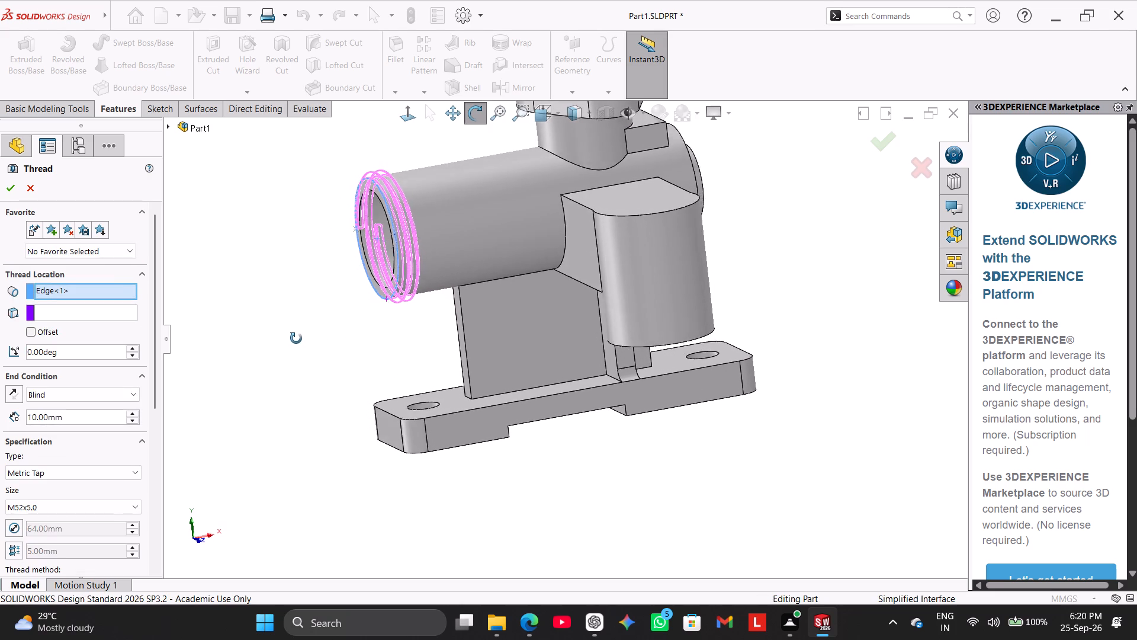
middle_click_drag(296, 338, 294, 337)
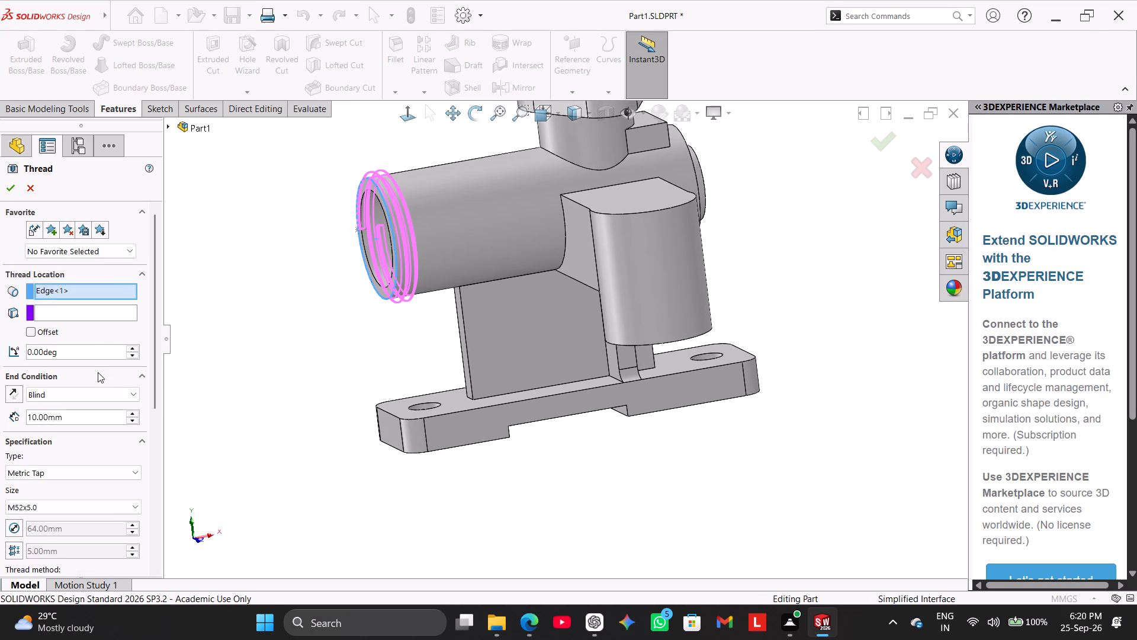
double_click(97, 410)
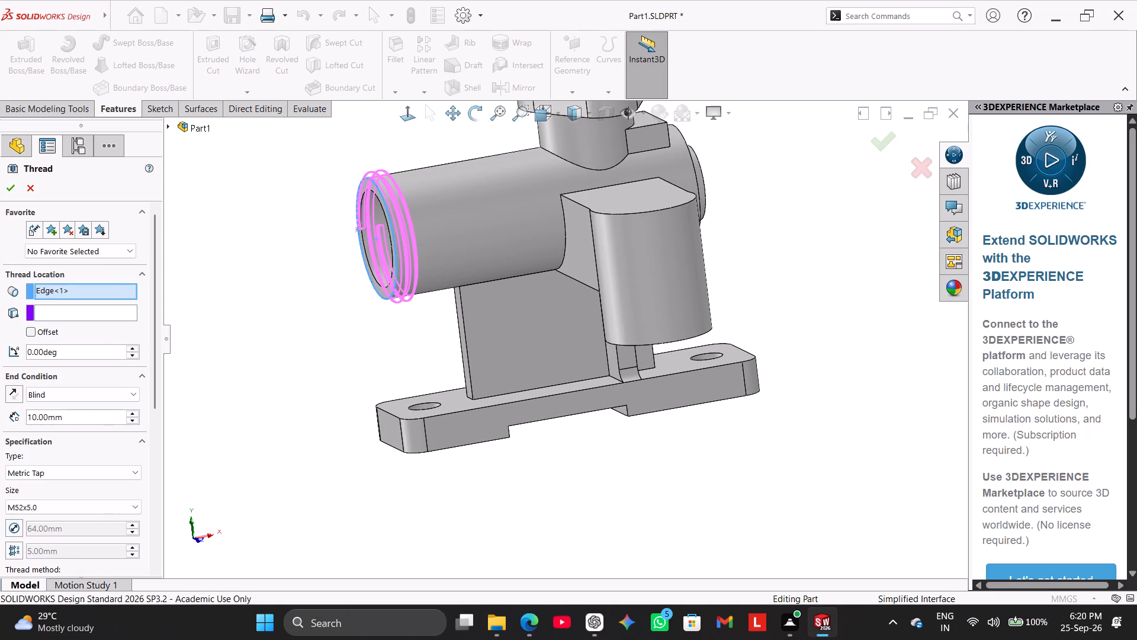
double_click(100, 414)
type("25")
key("Return")
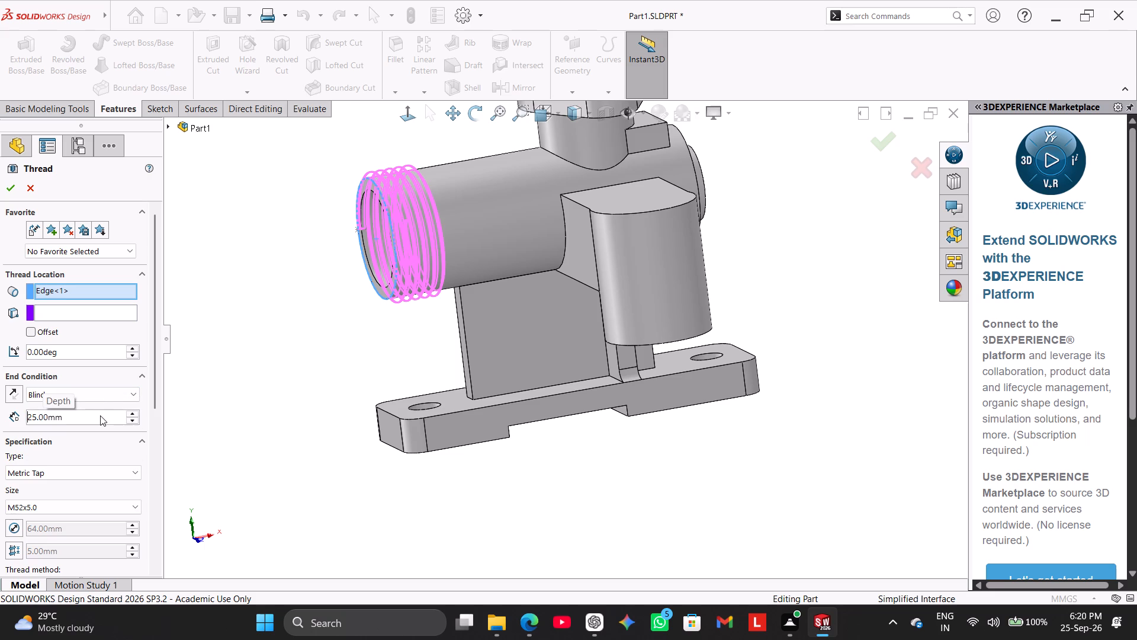
Set the Metric Tap thread size to M68x6.0 and override its pitch to 5 mm.
left_click_drag(158, 353, 156, 395)
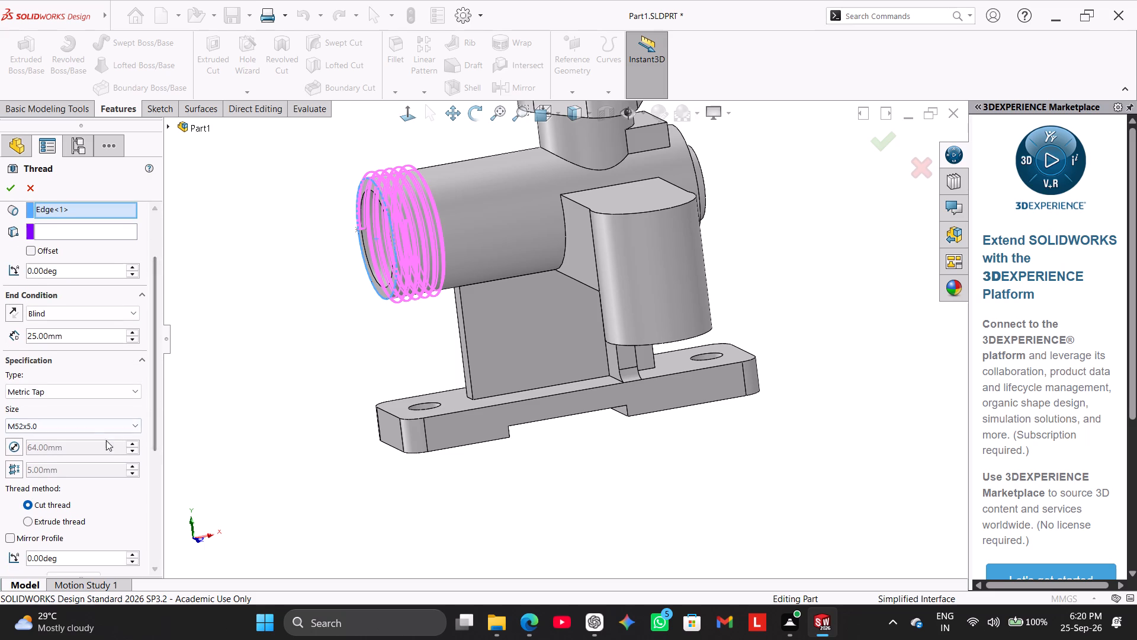
left_click(90, 425)
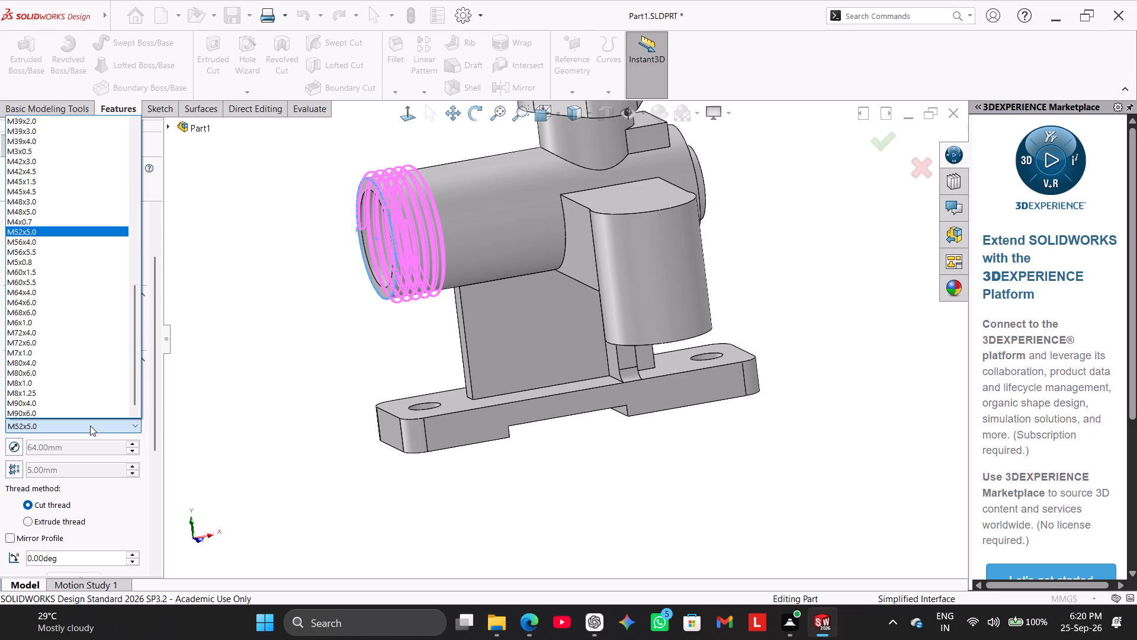
left_click(52, 312)
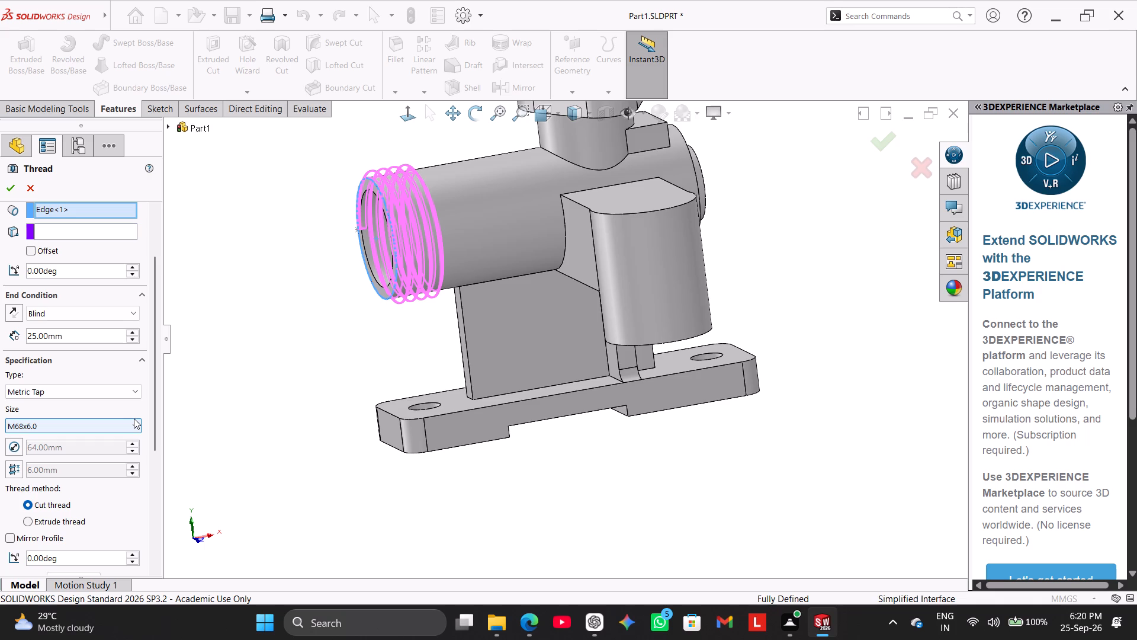
left_click(20, 468)
key("BackSpace")
key("BackSpace")
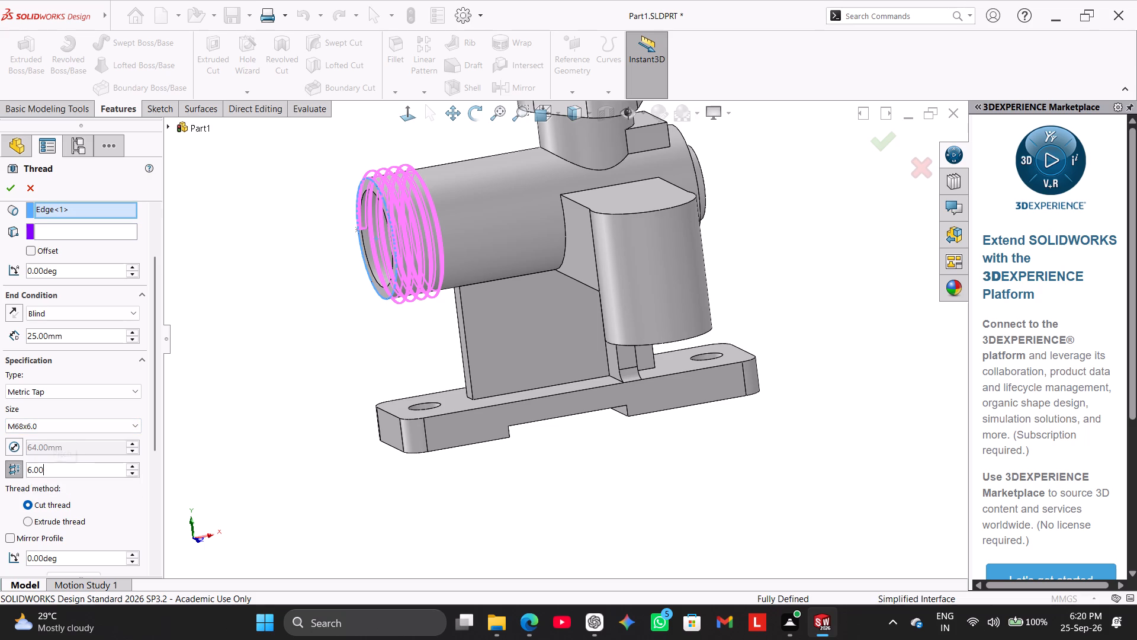
key("BackSpace")
key("BackSpace")
key("BackSpace")
key("BackSpace")
key("5")
key("Return")
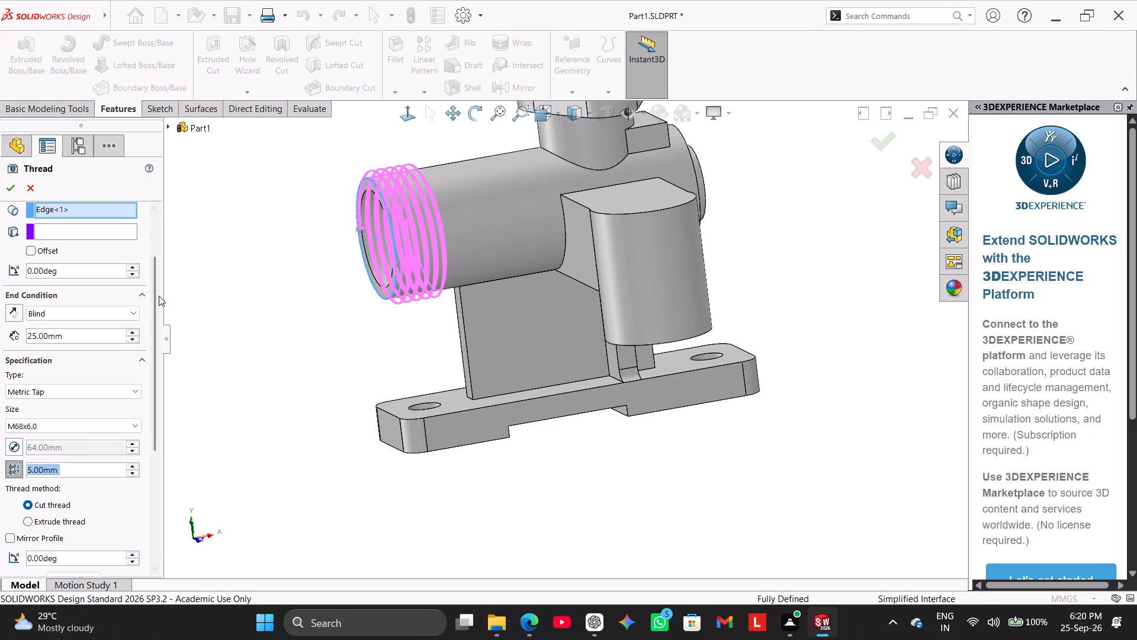
Change the thread method to Extrude thread.
left_click_drag(156, 294, 156, 361)
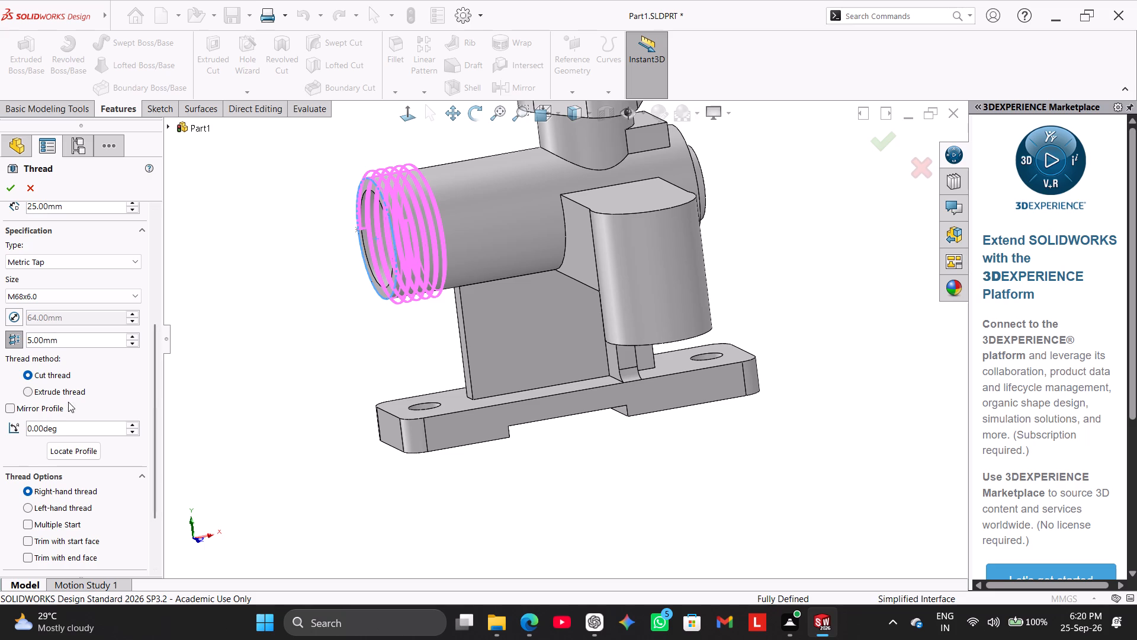
left_click(69, 390)
left_click_drag(152, 341, 152, 352)
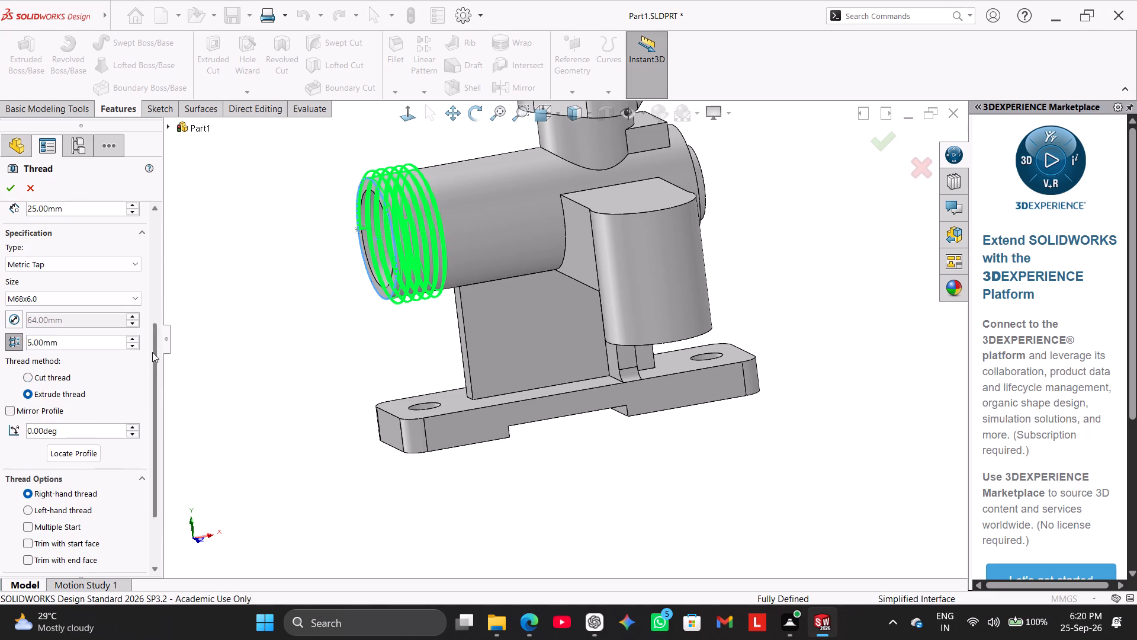
left_click_drag(152, 352, 155, 382)
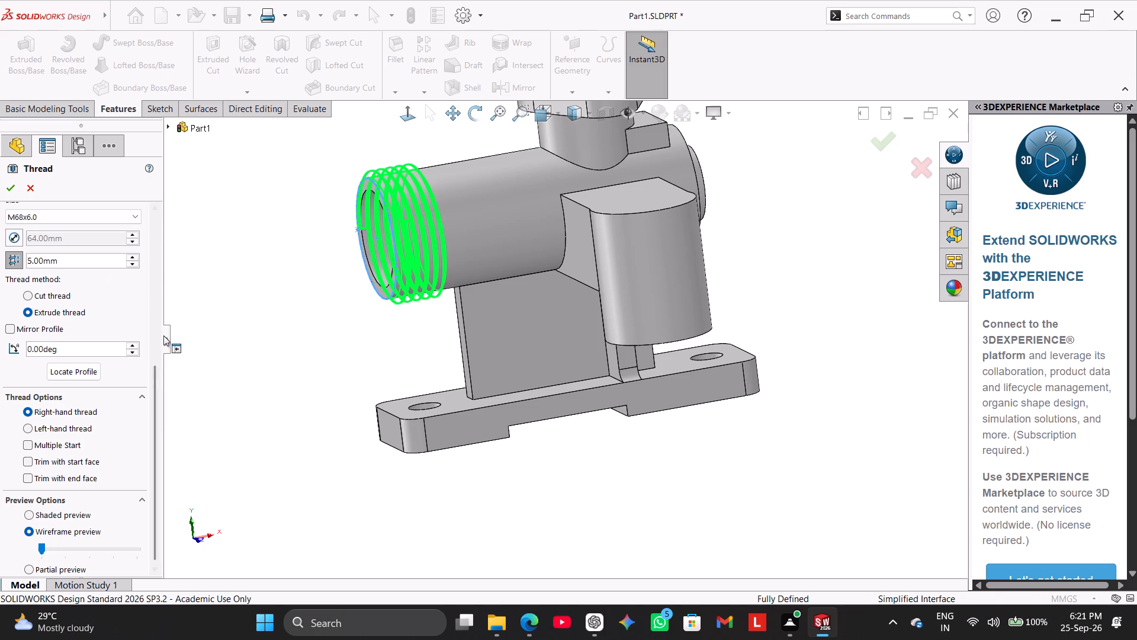
Enable a 6 mm offset for the thread start and reverse it so the thread begins outside the cylinder's end face.
left_click_drag(158, 369, 170, 220)
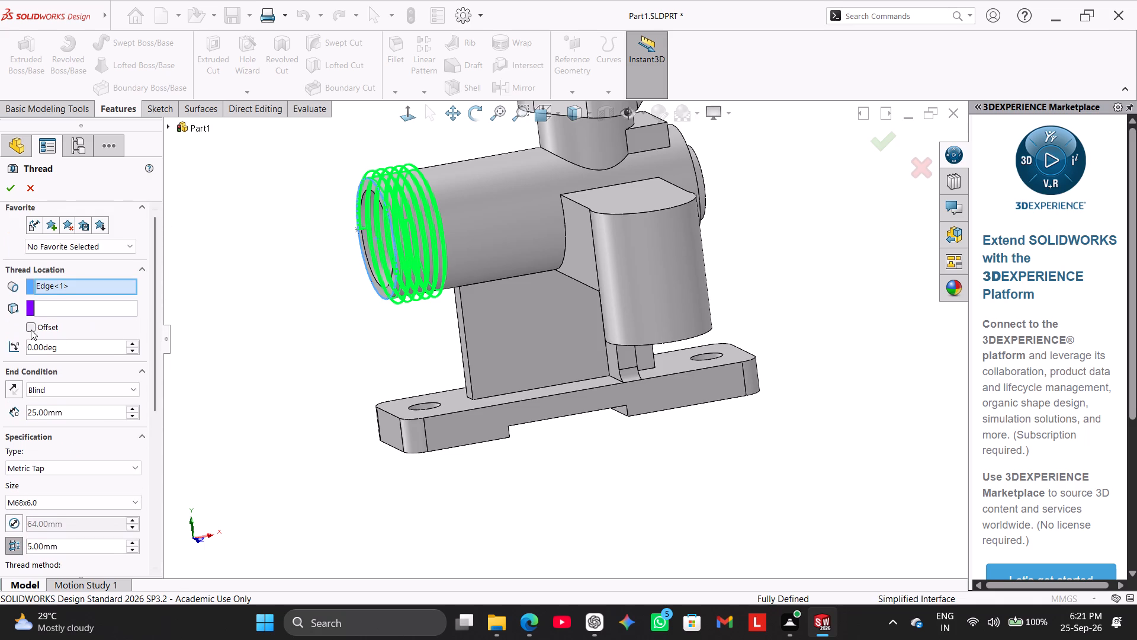
left_click(31, 329)
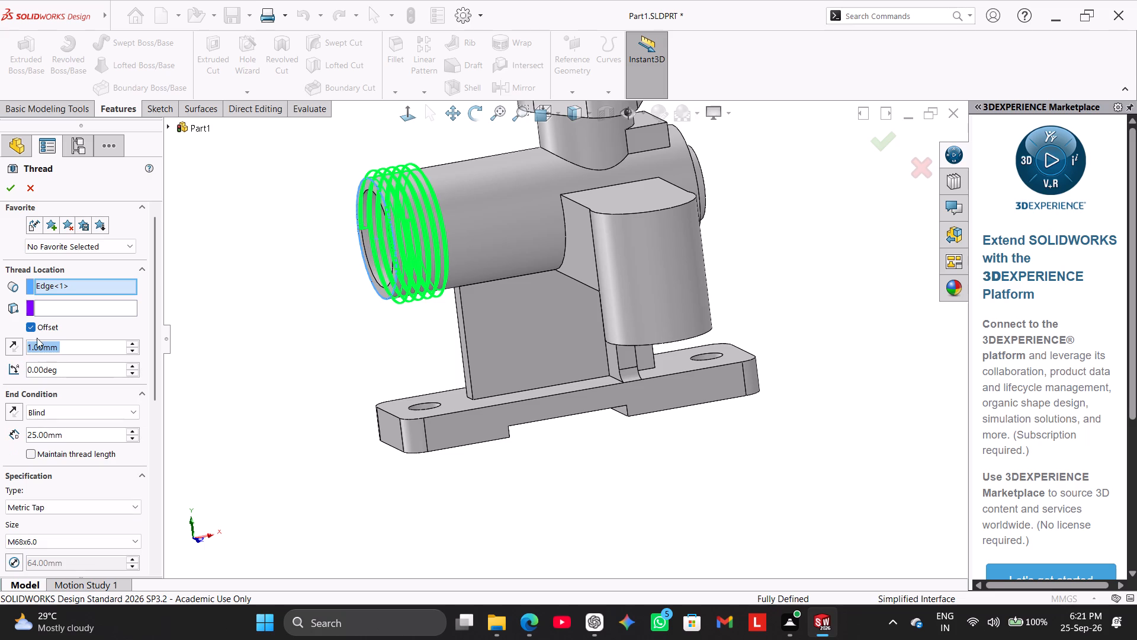
key("6")
key("Return")
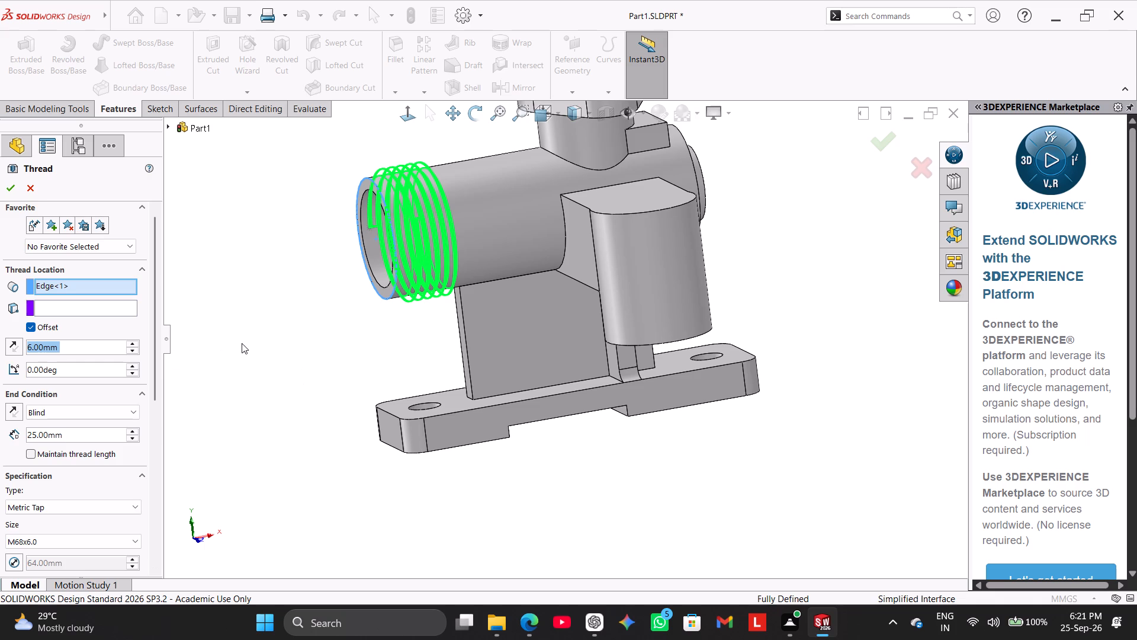
middle_click_drag(259, 343, 253, 423)
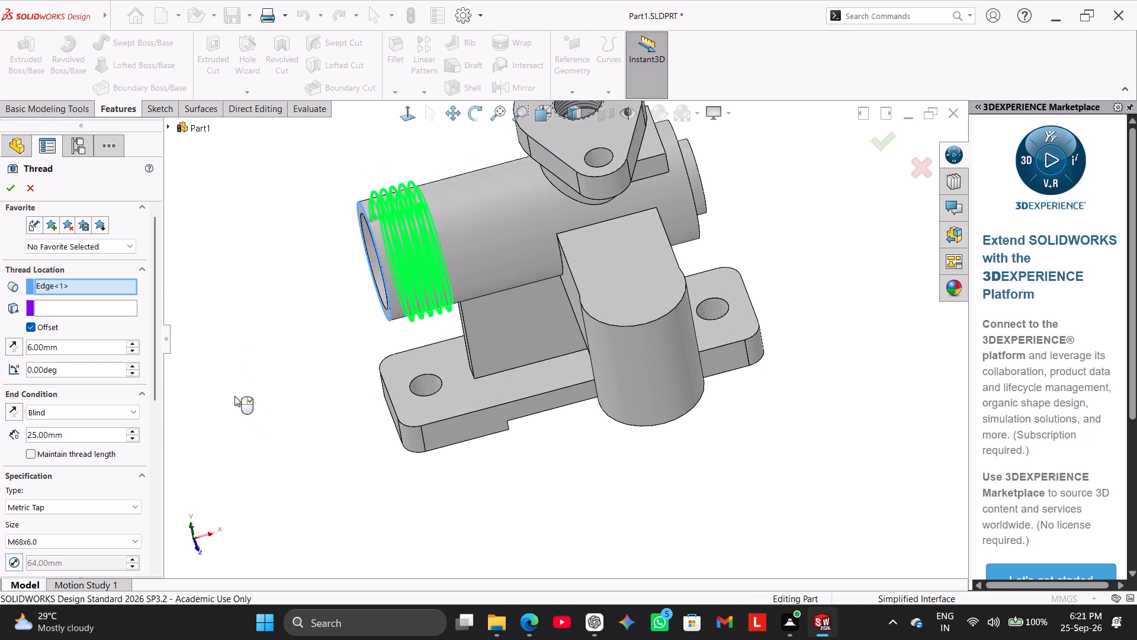
left_click(13, 345)
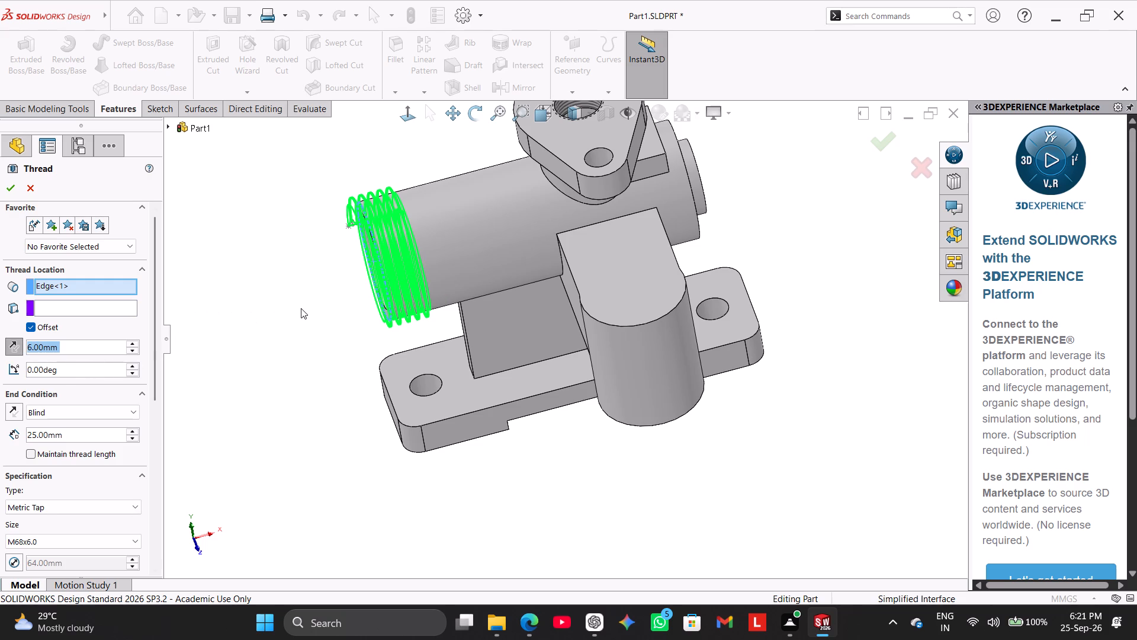
middle_click_drag(295, 277, 315, 302)
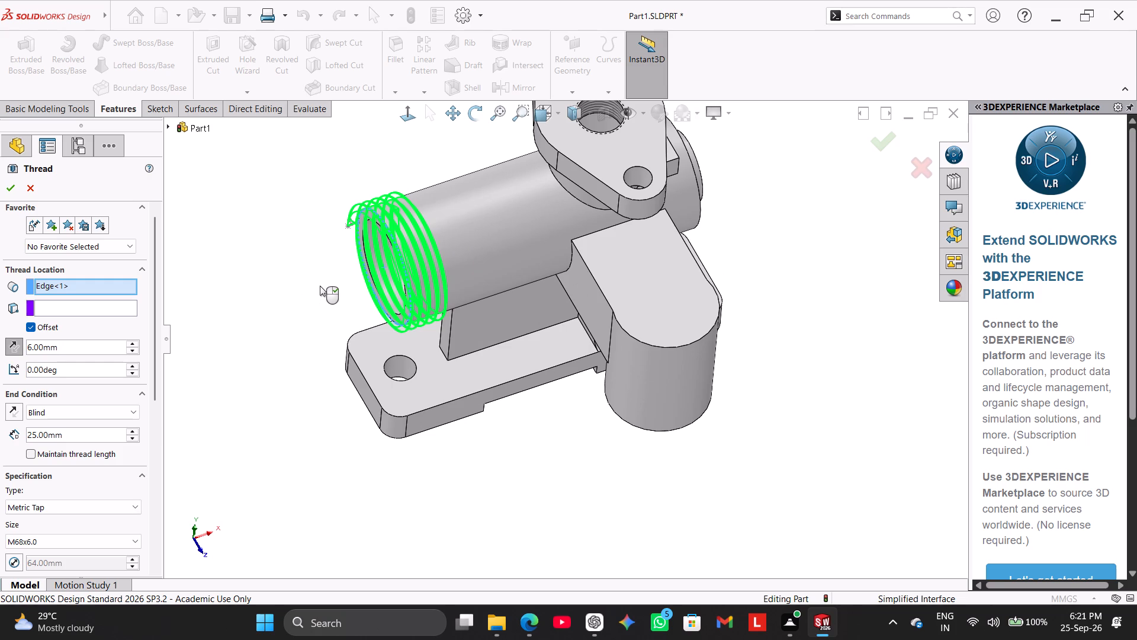
middle_click_drag(323, 306, 321, 349)
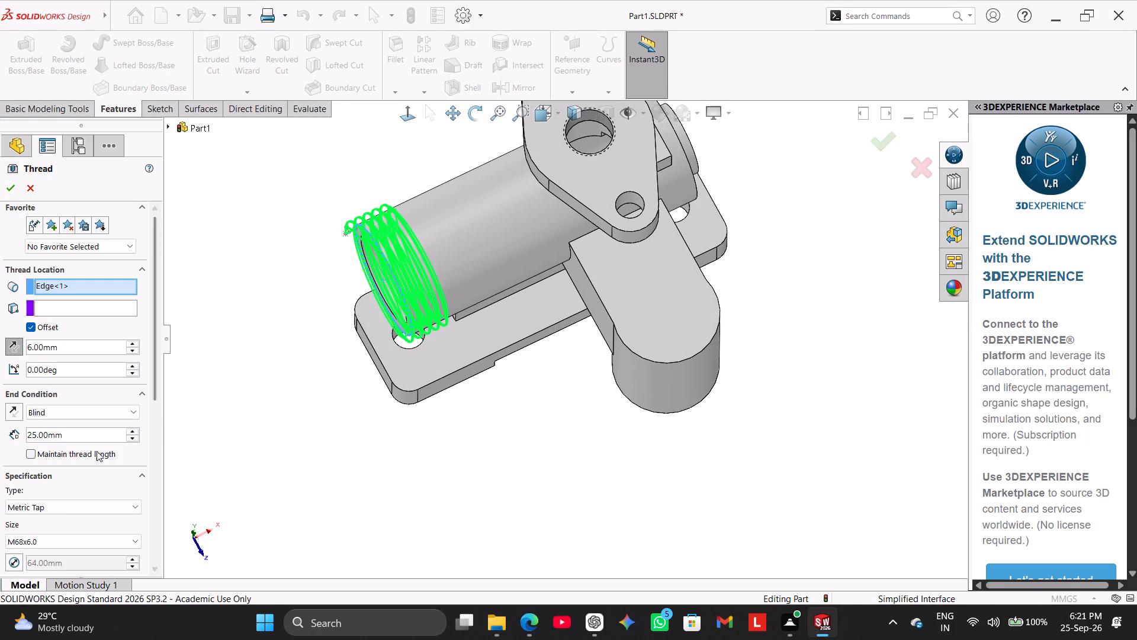
Enable Maintain thread length and set the thread's start offset to 5 mm.
left_click(37, 456)
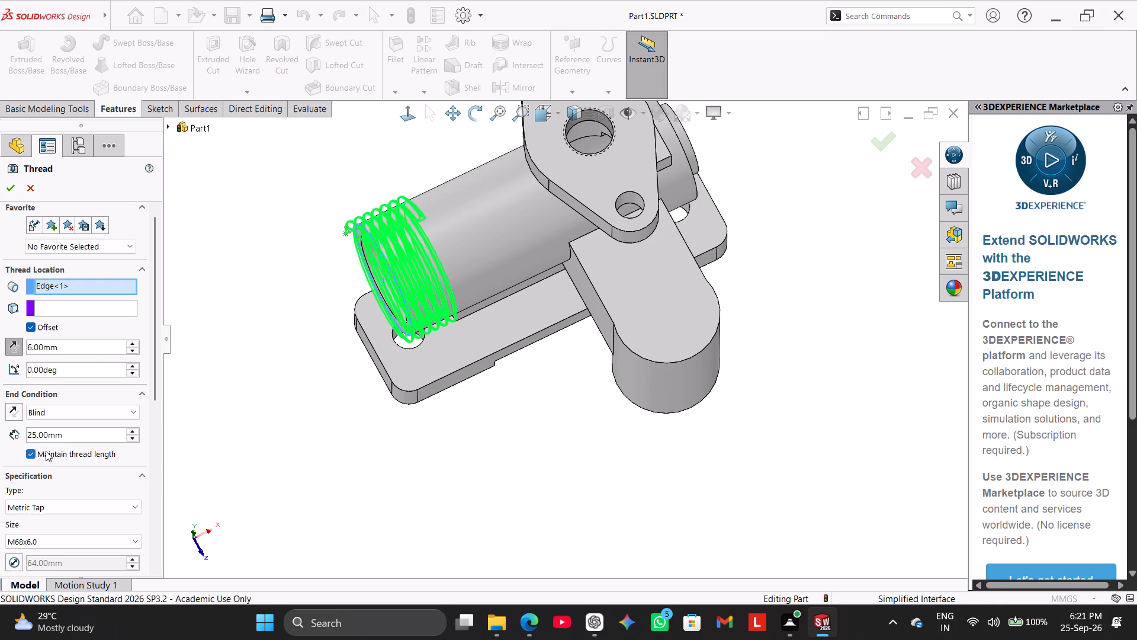
double_click(65, 345)
key("5")
key("Return")
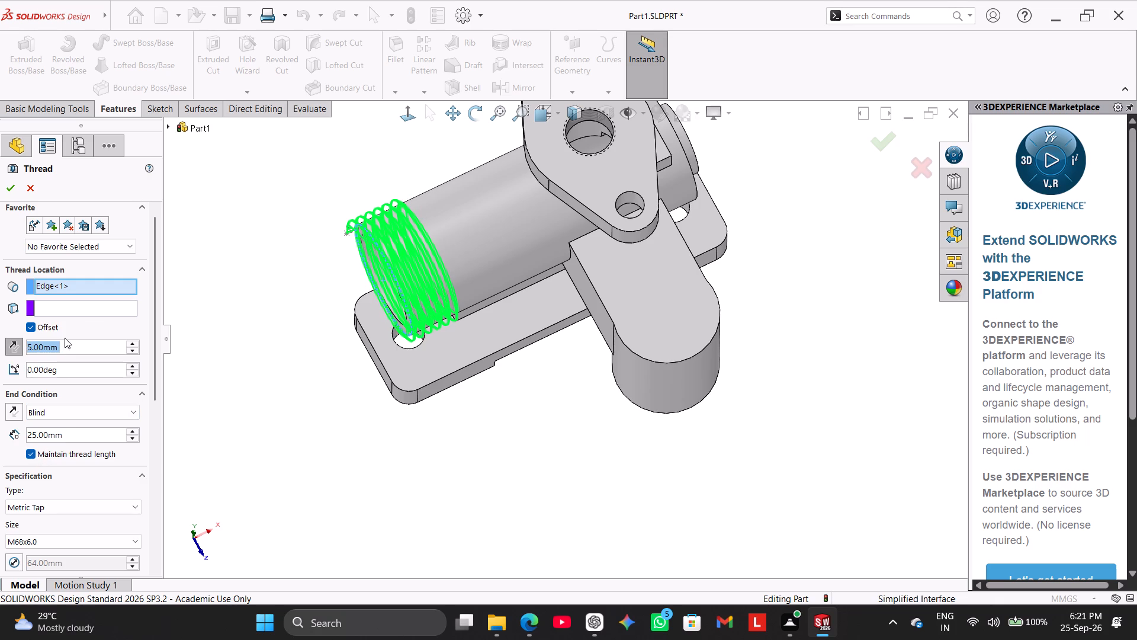
Trim the thread with the start face only, finish the Thread feature, and check it around the cylinder's end.
left_click_drag(154, 290, 168, 428)
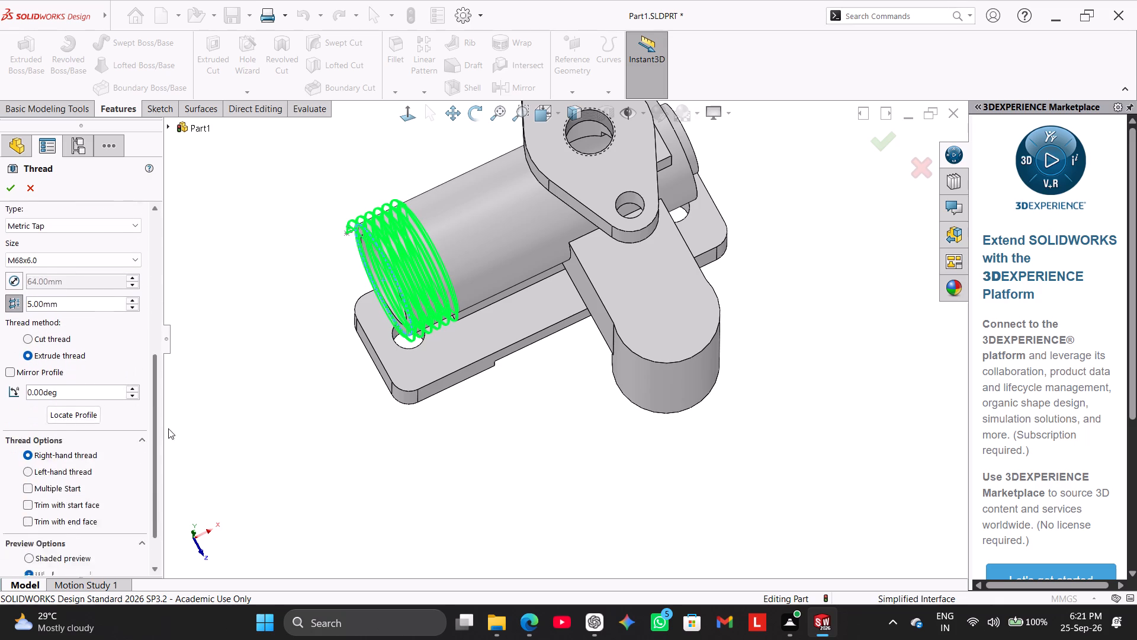
left_click_drag(168, 428, 170, 446)
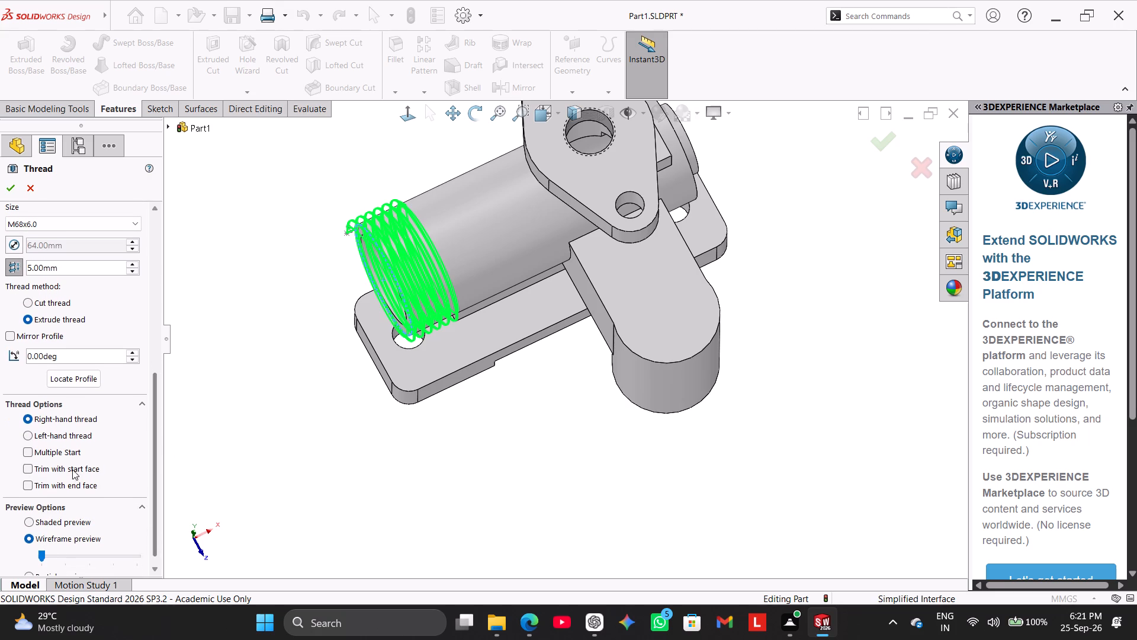
left_click(30, 469)
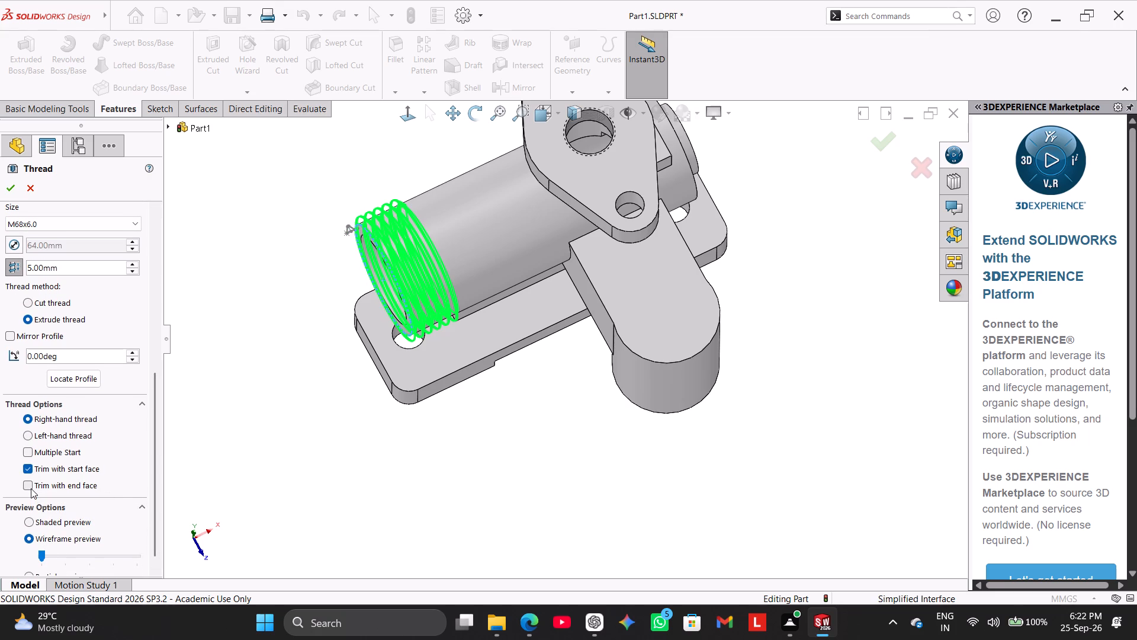
left_click(31, 488)
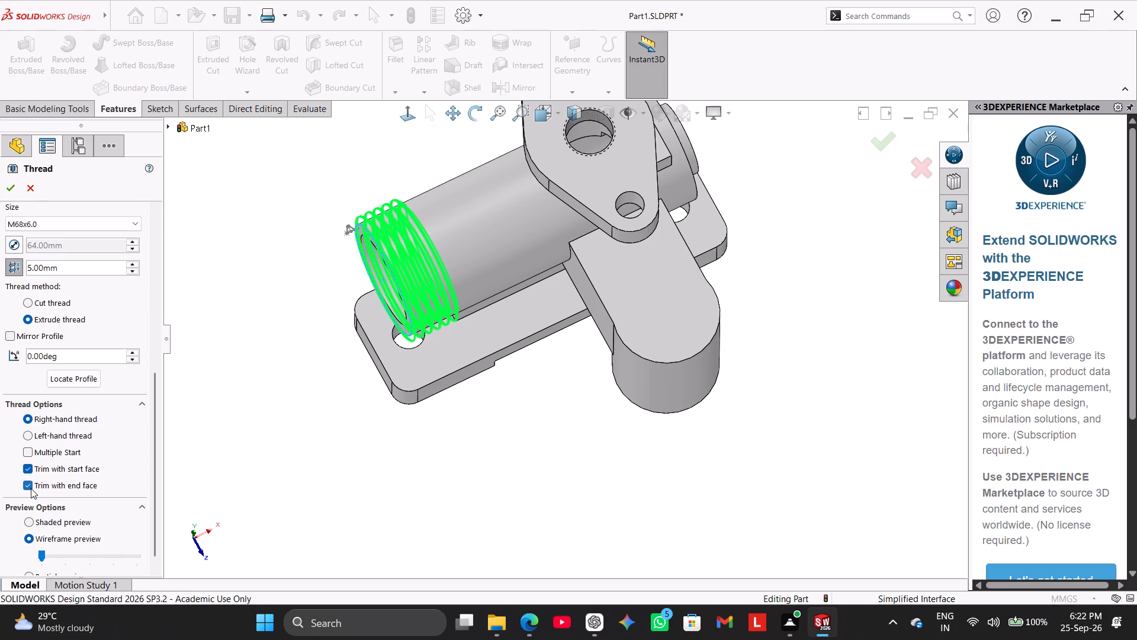
left_click(30, 488)
left_click(12, 187)
middle_click_drag(262, 288, 289, 333)
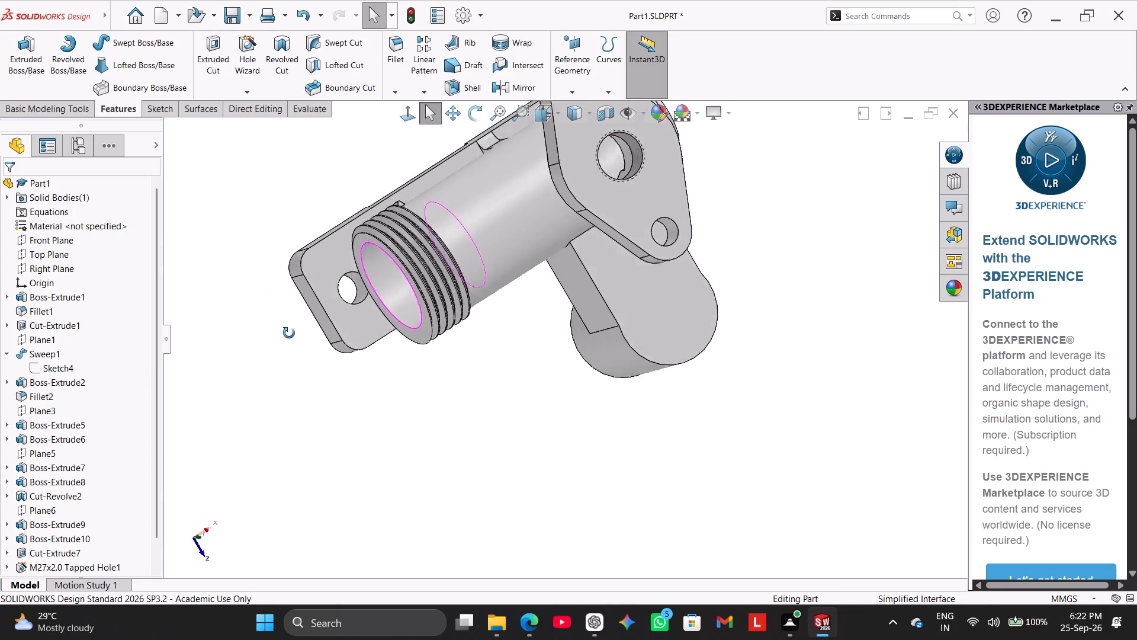
middle_click_drag(289, 333, 282, 366)
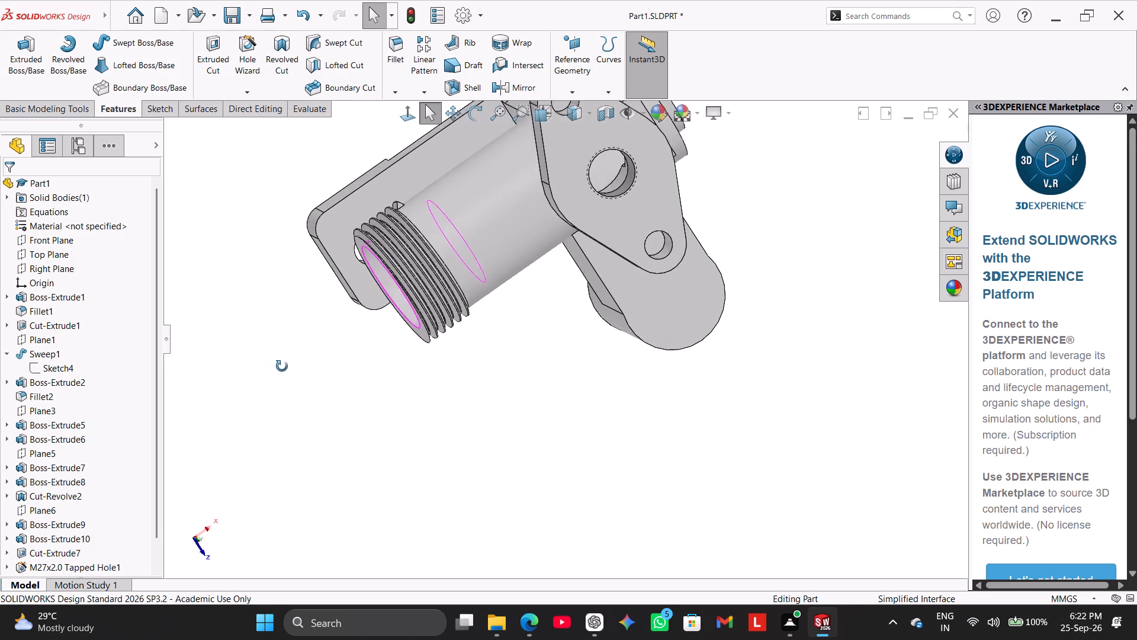
middle_click_drag(282, 366, 299, 398)
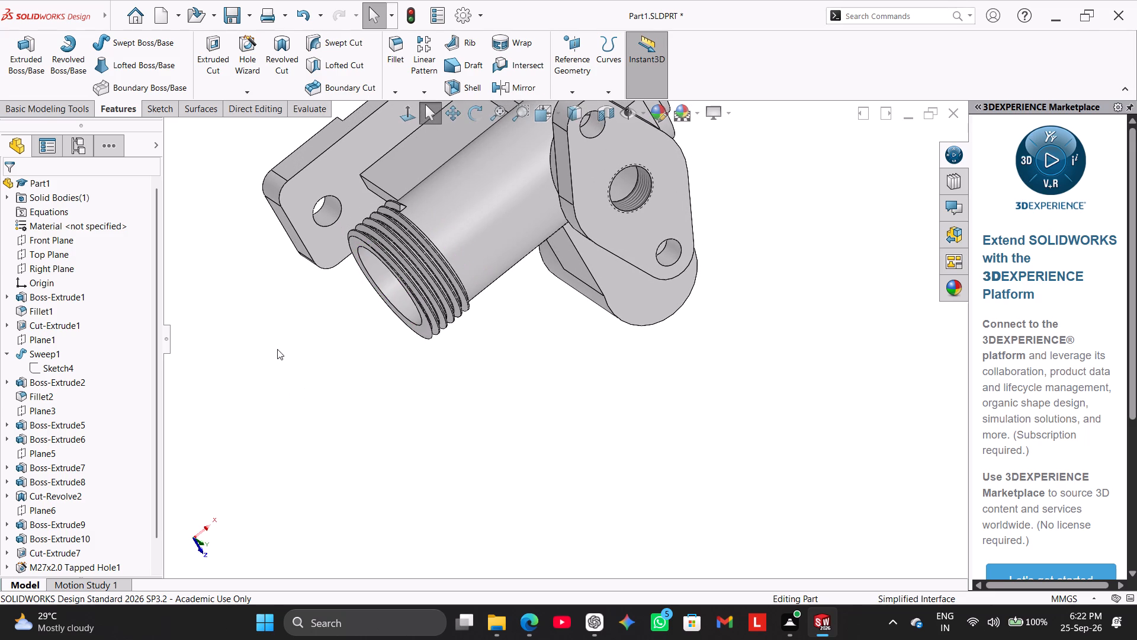
middle_click_drag(325, 337, 328, 303)
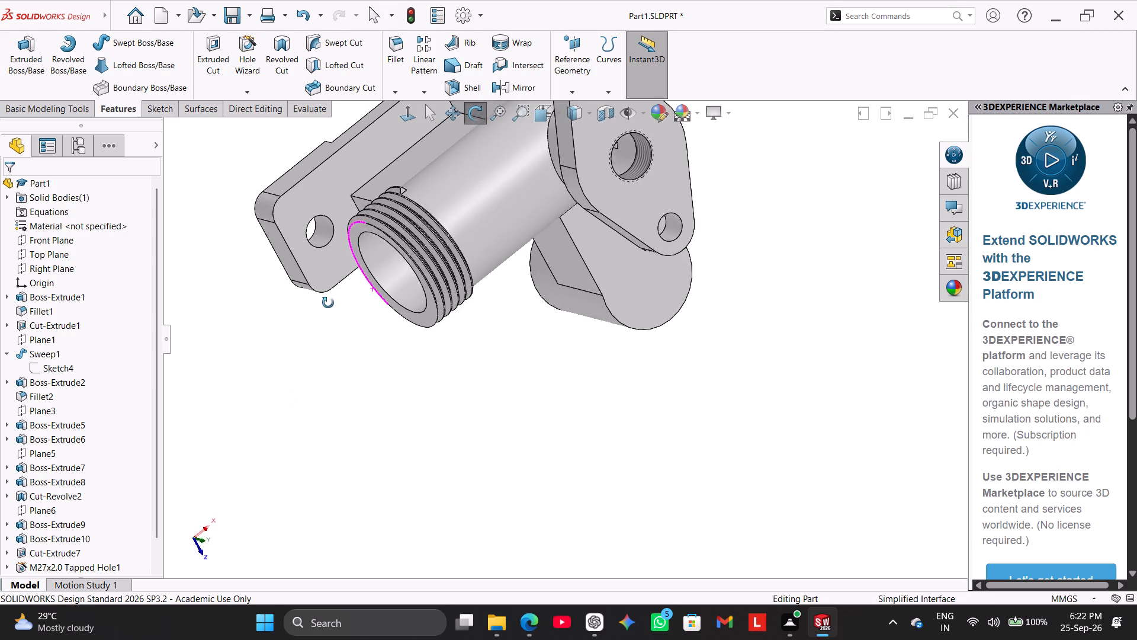
Examine the threaded cylinder end and the whole bracket from several directions, including the isometric view.
middle_click_drag(328, 303, 304, 242)
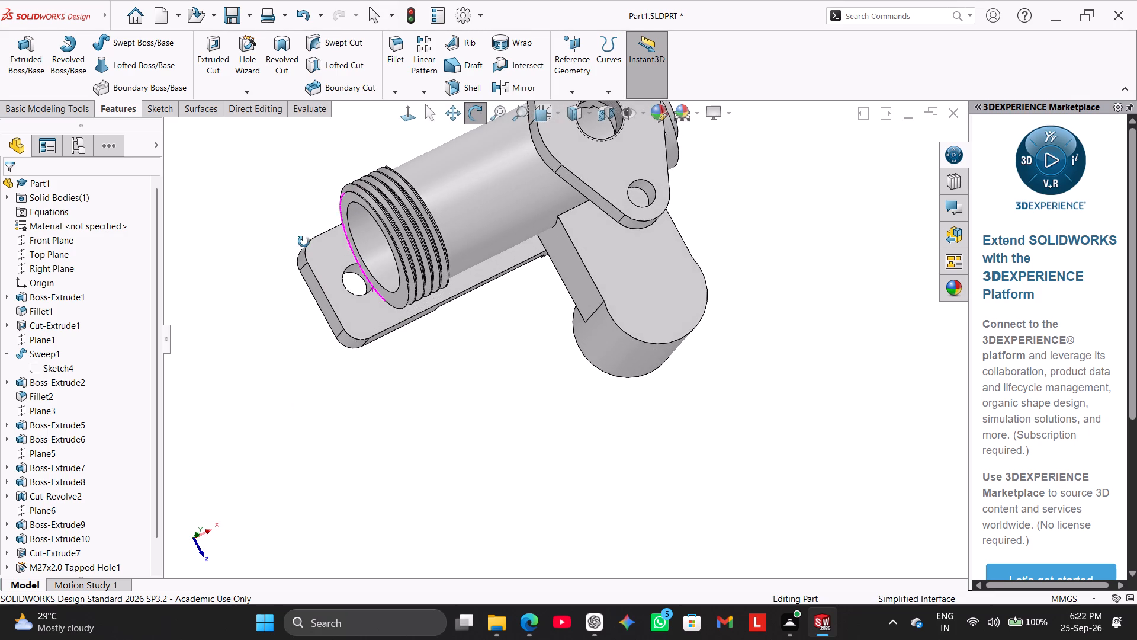
middle_click_drag(304, 242, 297, 319)
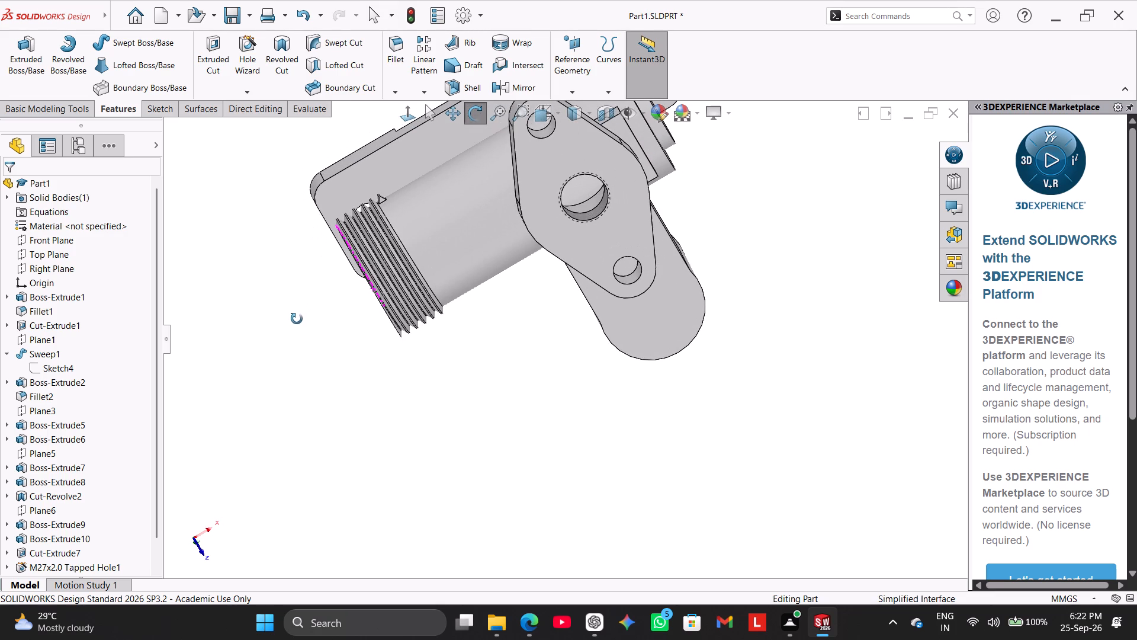
middle_click_drag(297, 319, 297, 331)
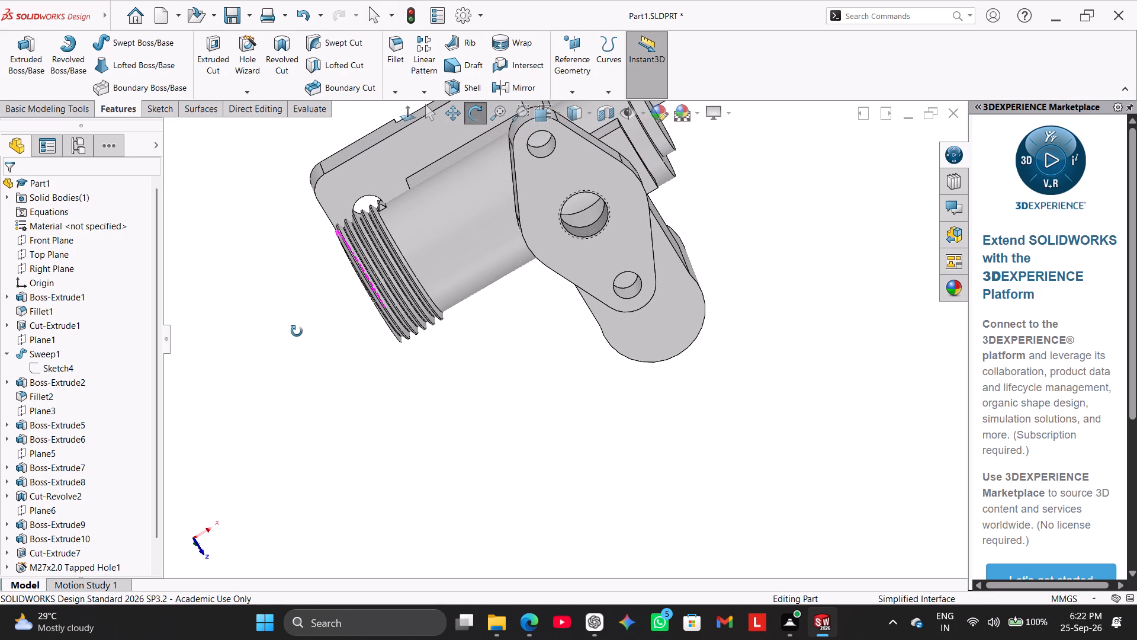
middle_click_drag(297, 331, 298, 356)
right_click_drag(269, 383, 320, 295)
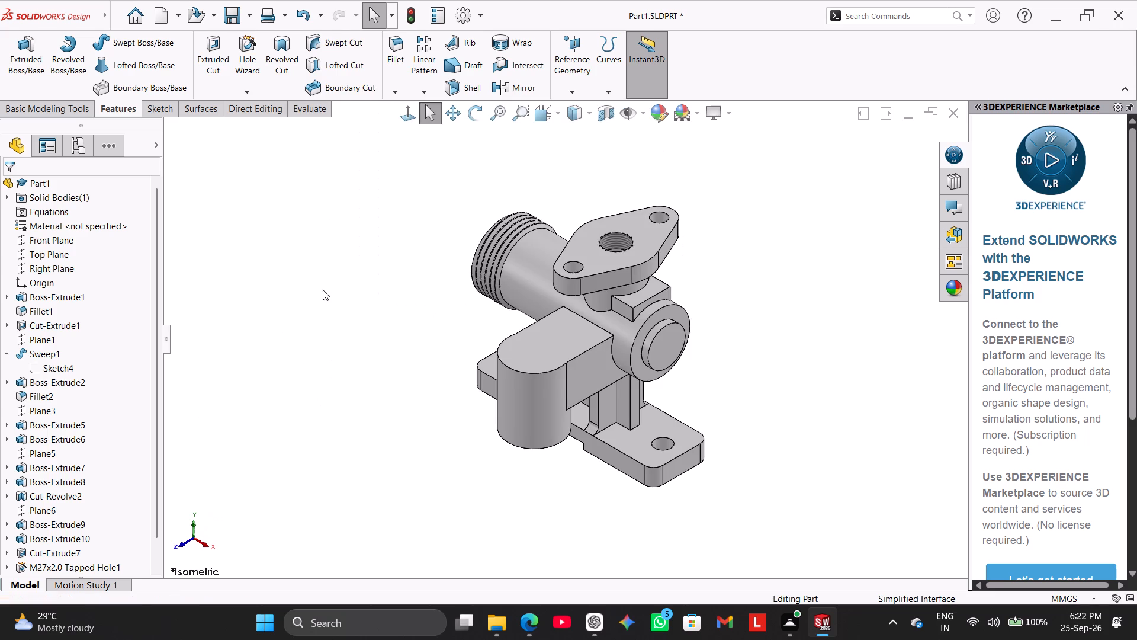
middle_click_drag(332, 266, 339, 319)
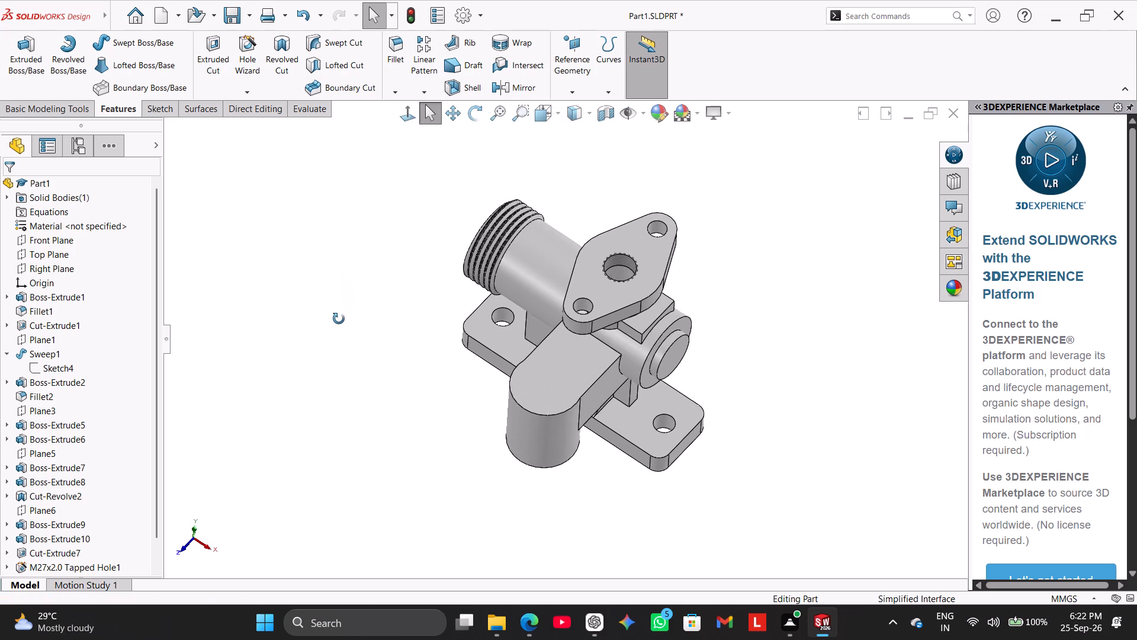
middle_click_drag(339, 319, 336, 316)
middle_click_drag(347, 318, 360, 360)
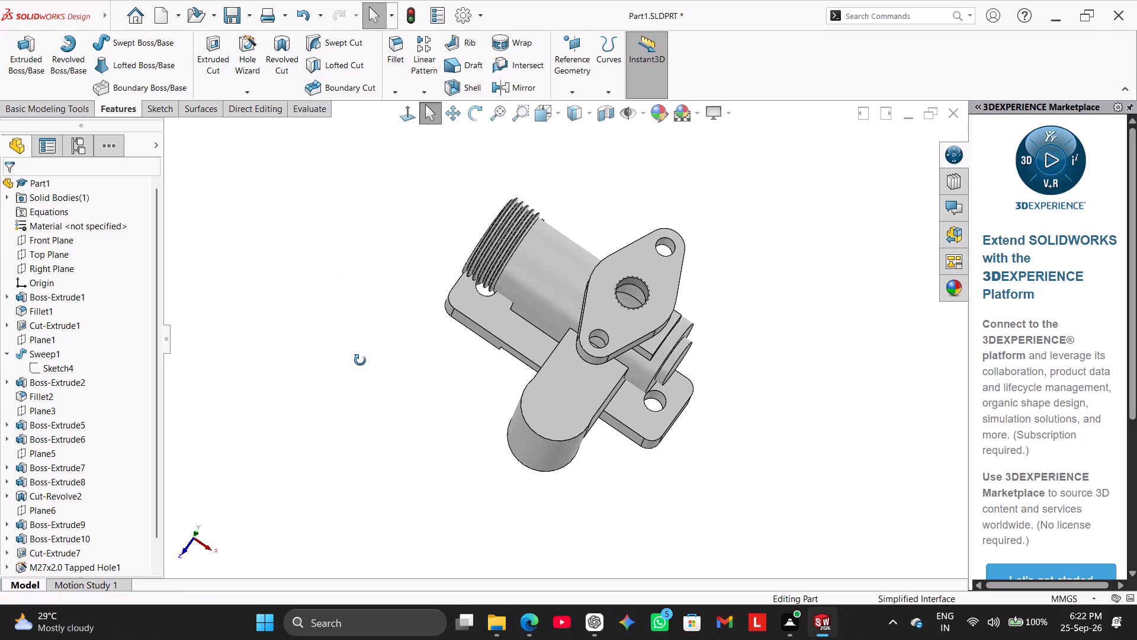
middle_click_drag(360, 360, 360, 395)
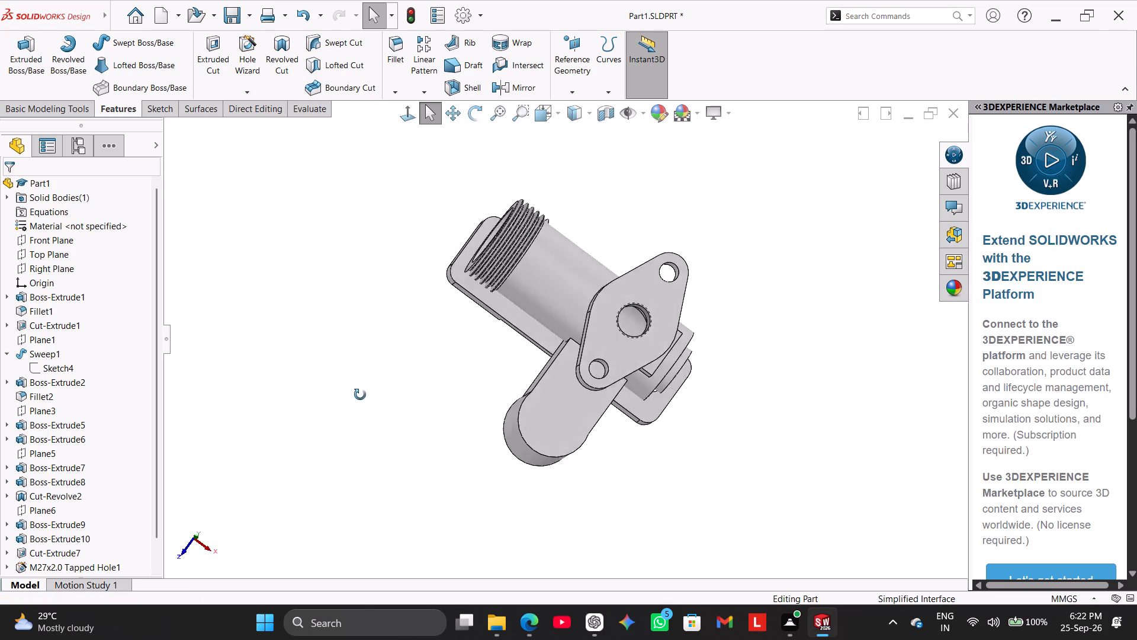
middle_click_drag(360, 395, 335, 308)
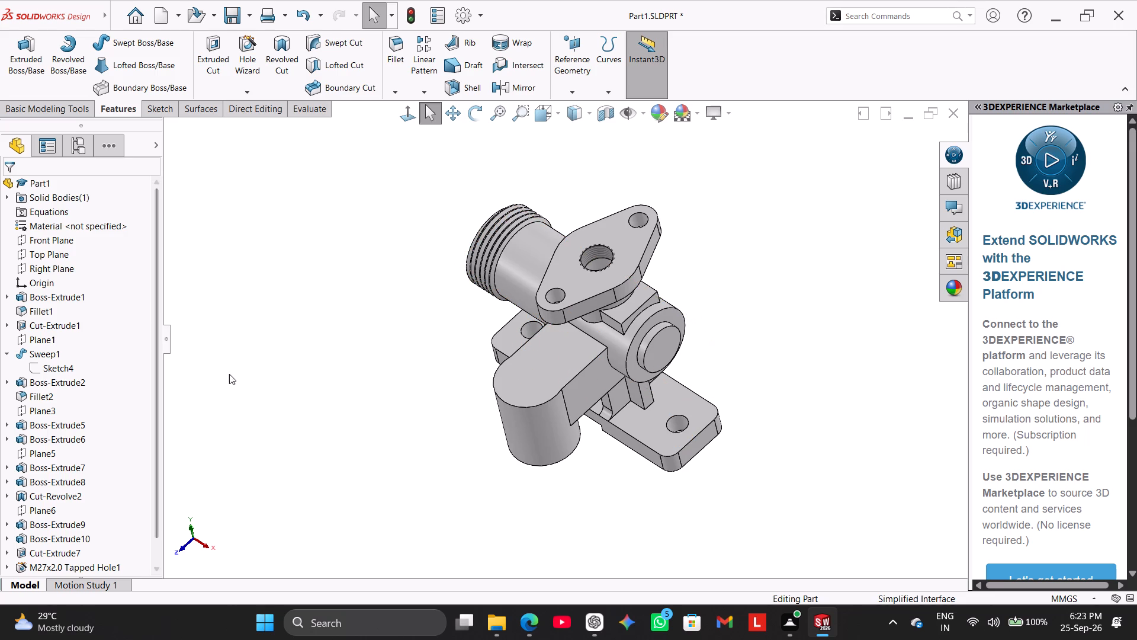
On the Right Plane, sketch a nearly horizontal line about 36 mm long from the vertical cylinder's bottom corner to the neck's side edge.
middle_click_drag(233, 375, 221, 360)
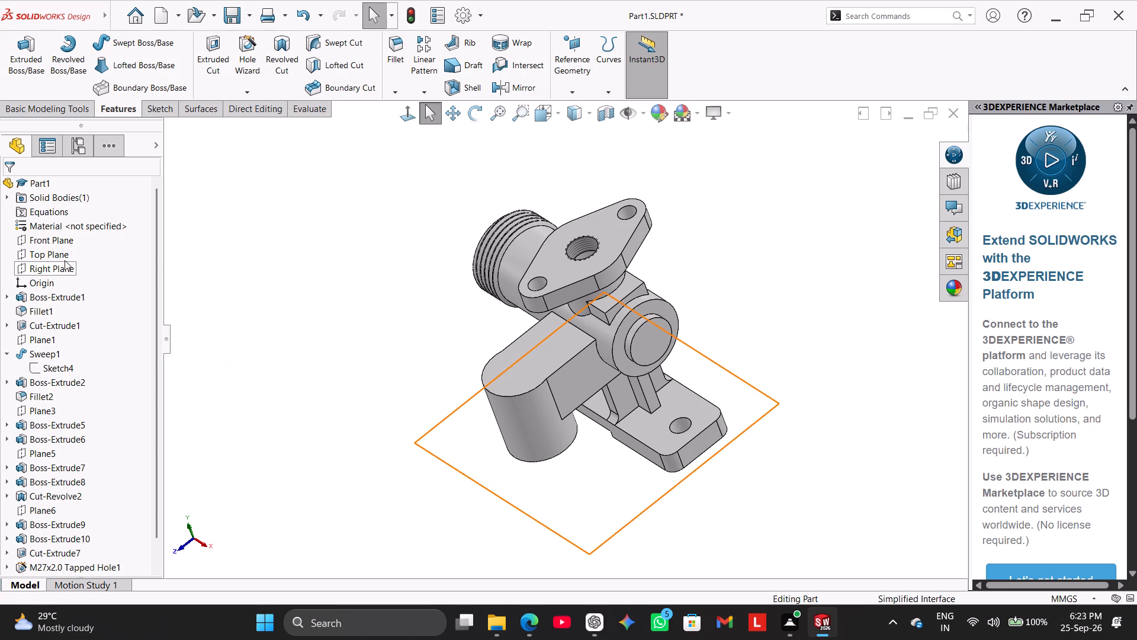
left_click(63, 264)
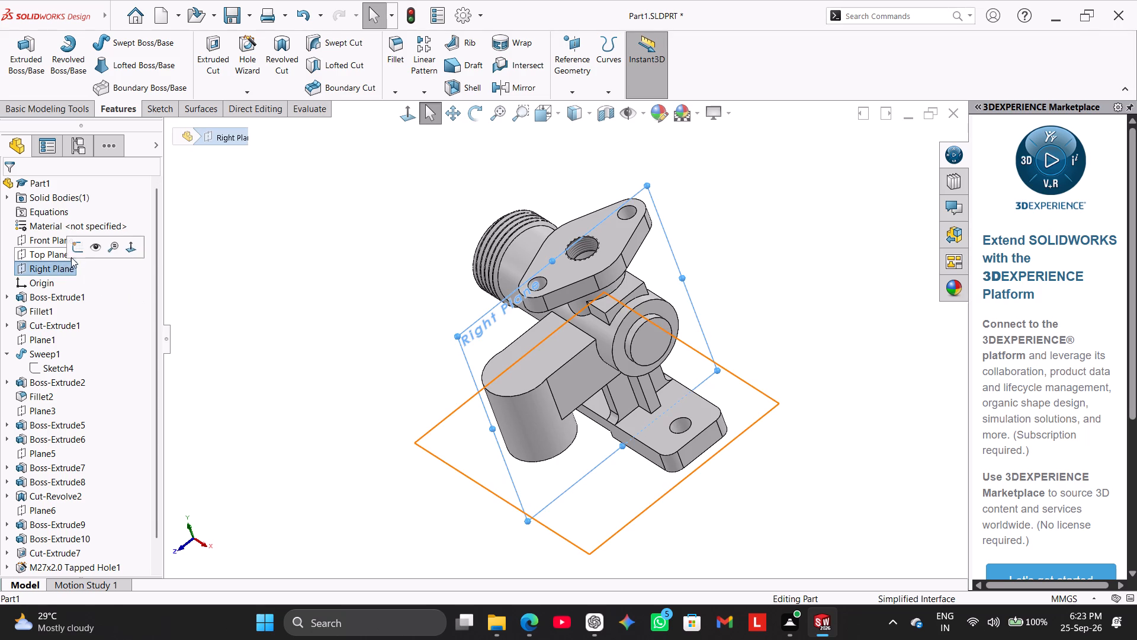
left_click(72, 249)
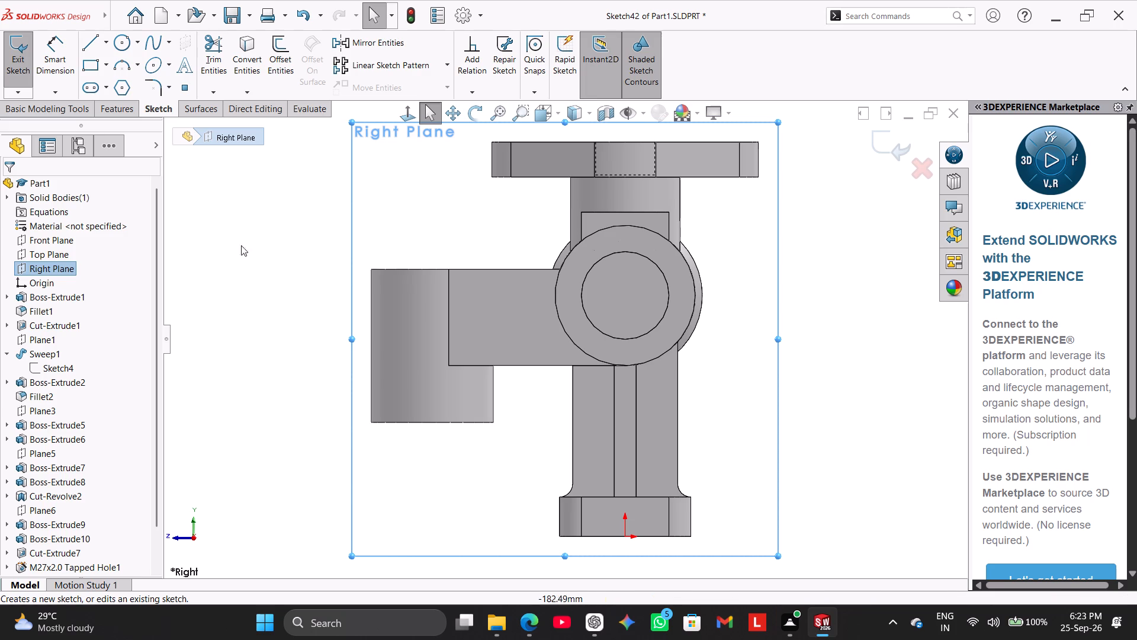
left_click(92, 34)
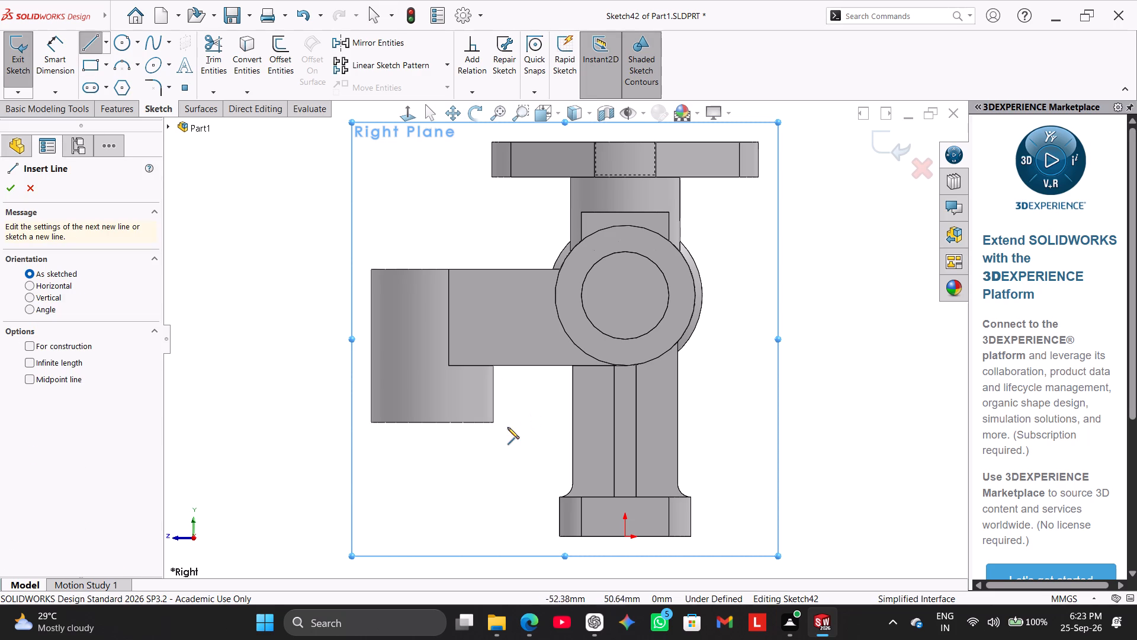
left_click(493, 423)
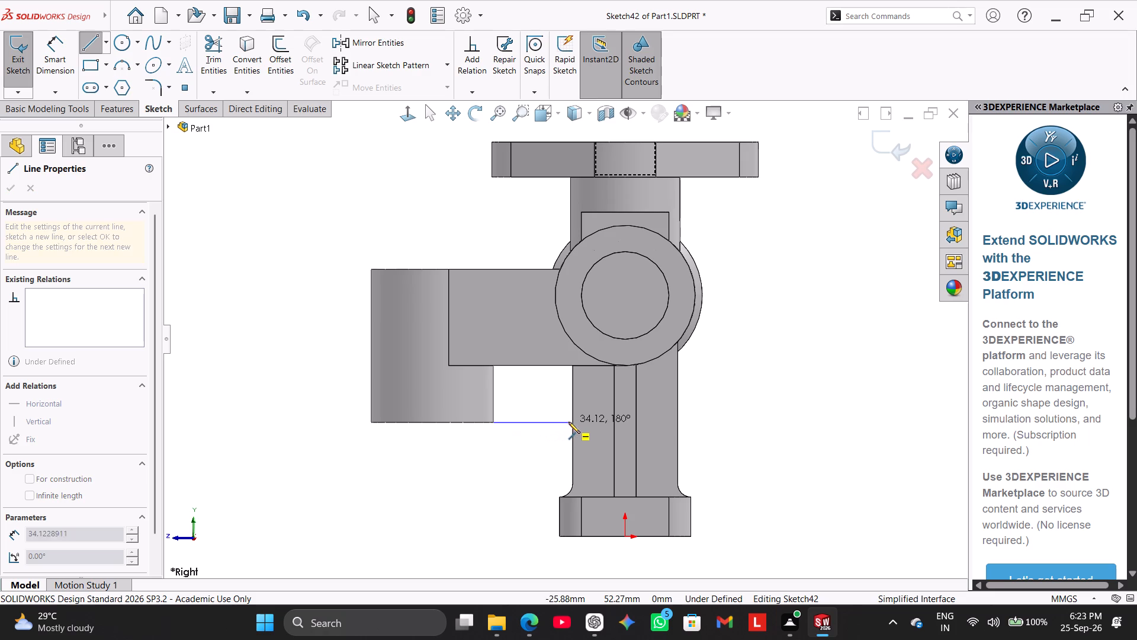
left_click(571, 422)
right_click(531, 449)
left_click(558, 456)
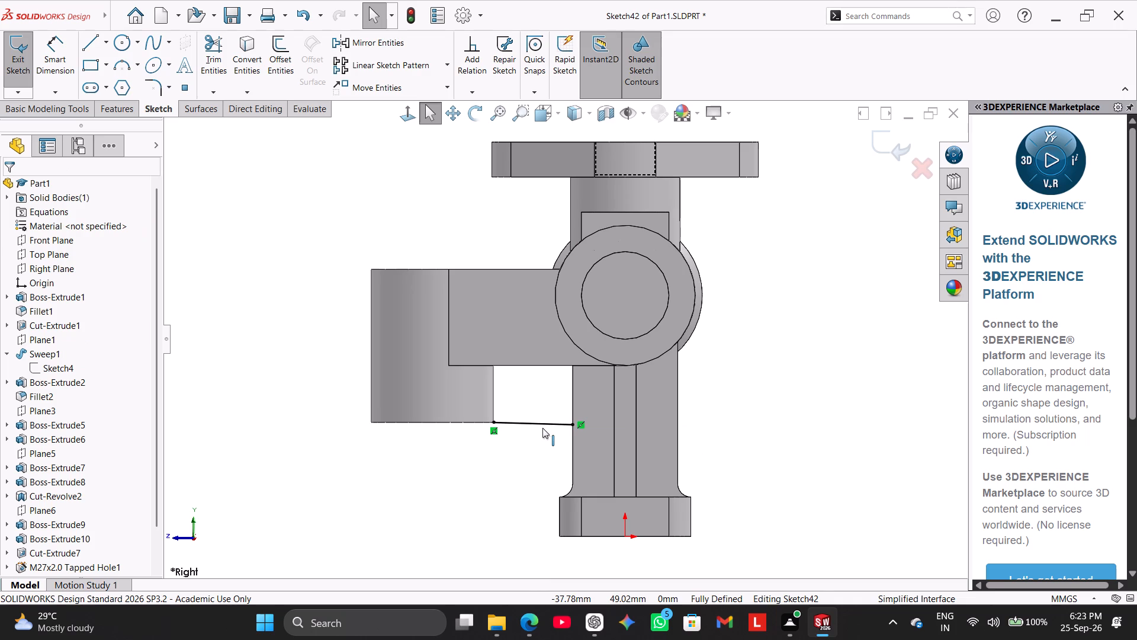
Try to add a horizontal relation to the line between the vertical cylinder and the neck.
right_click(543, 425)
left_click(559, 372)
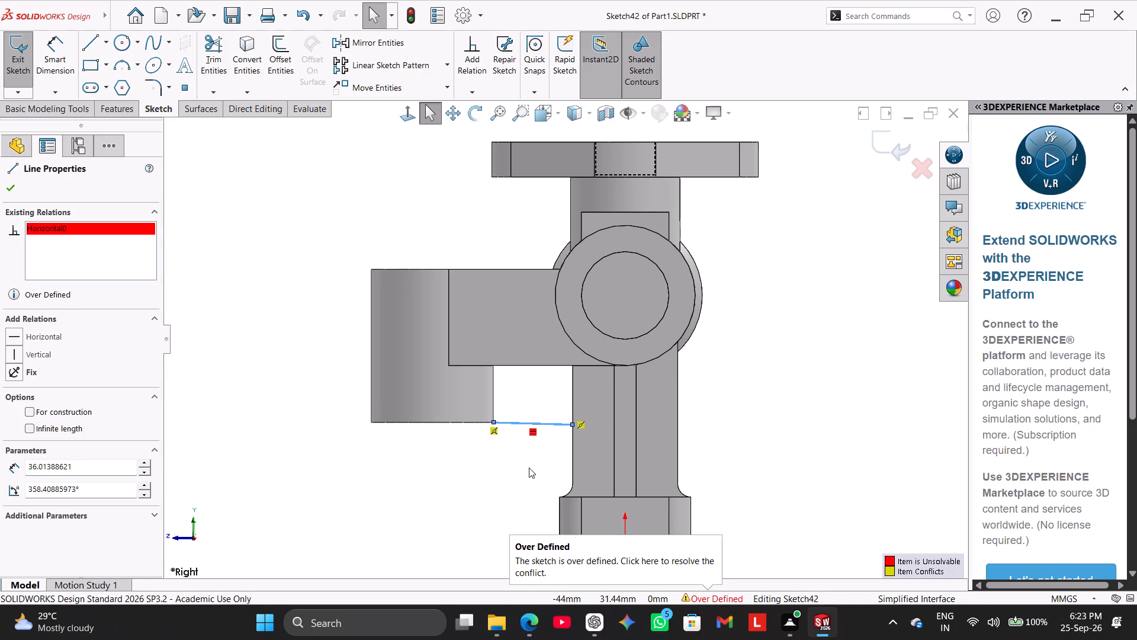
left_click(529, 468)
right_click(538, 424)
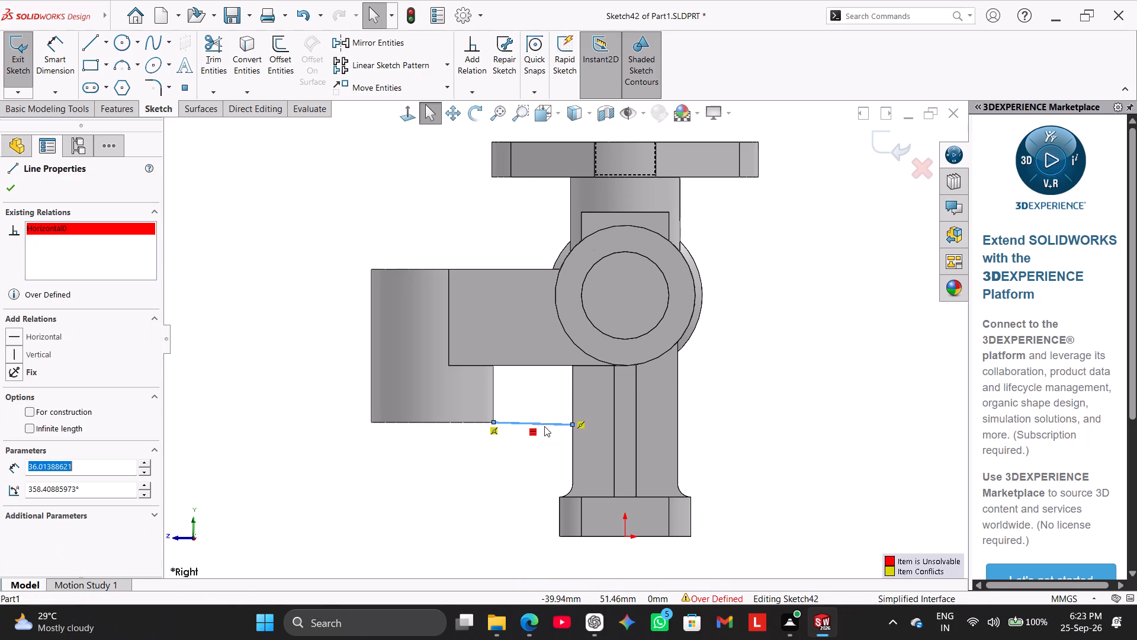
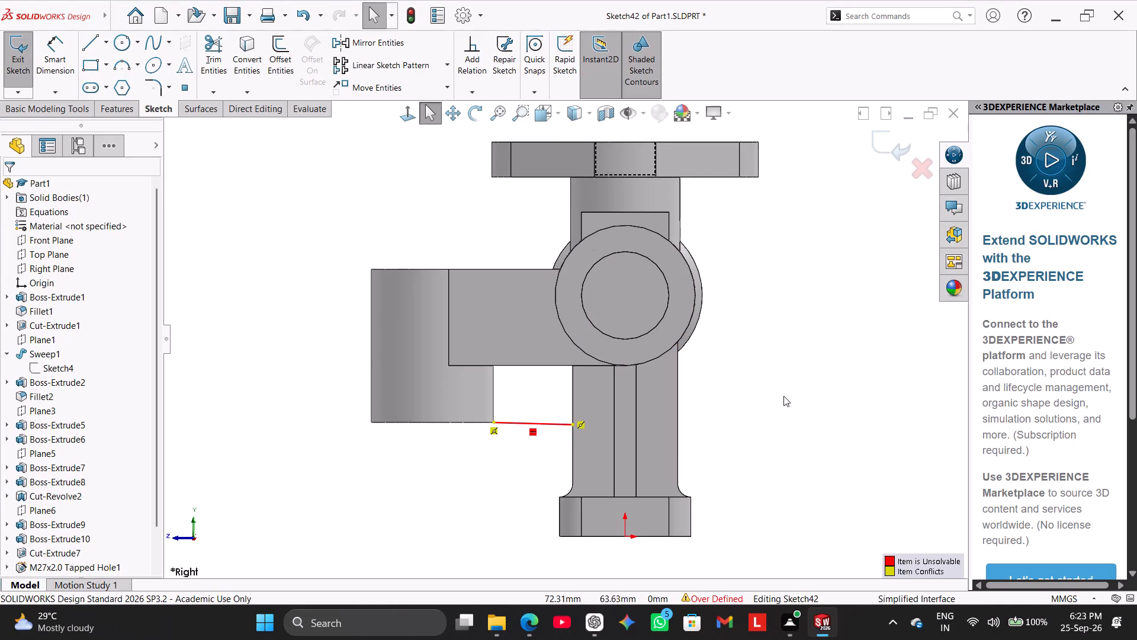
Delete the conflicting relation at the end of the red horizontal line where it meets the post.
middle_click_drag(786, 396, 788, 407)
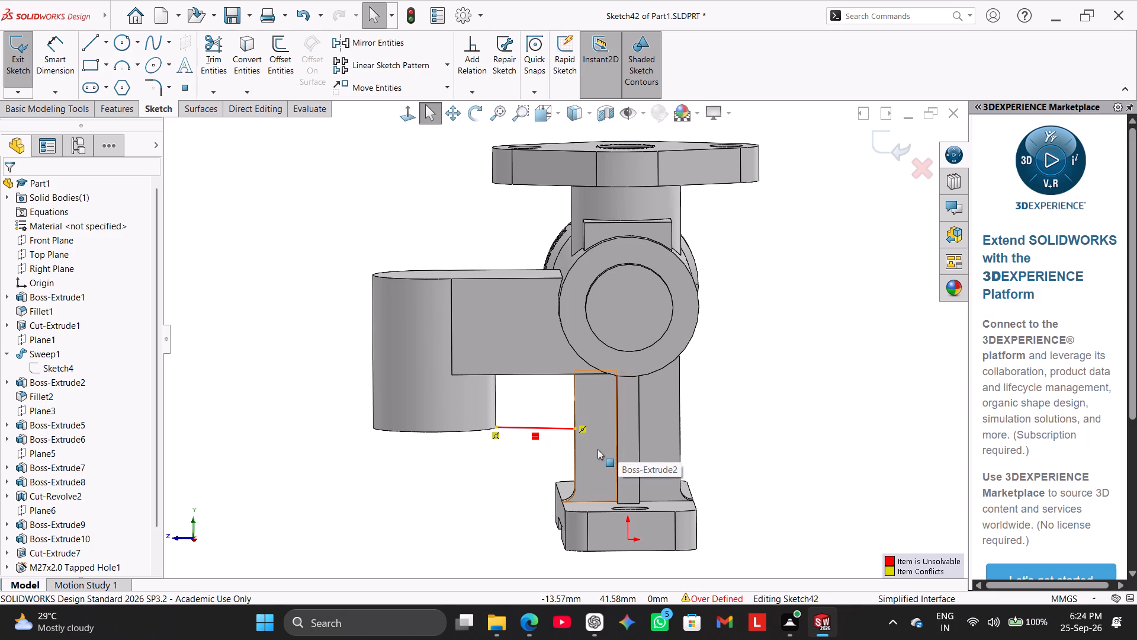
scroll(598, 449, "down", 3)
left_click(810, 356)
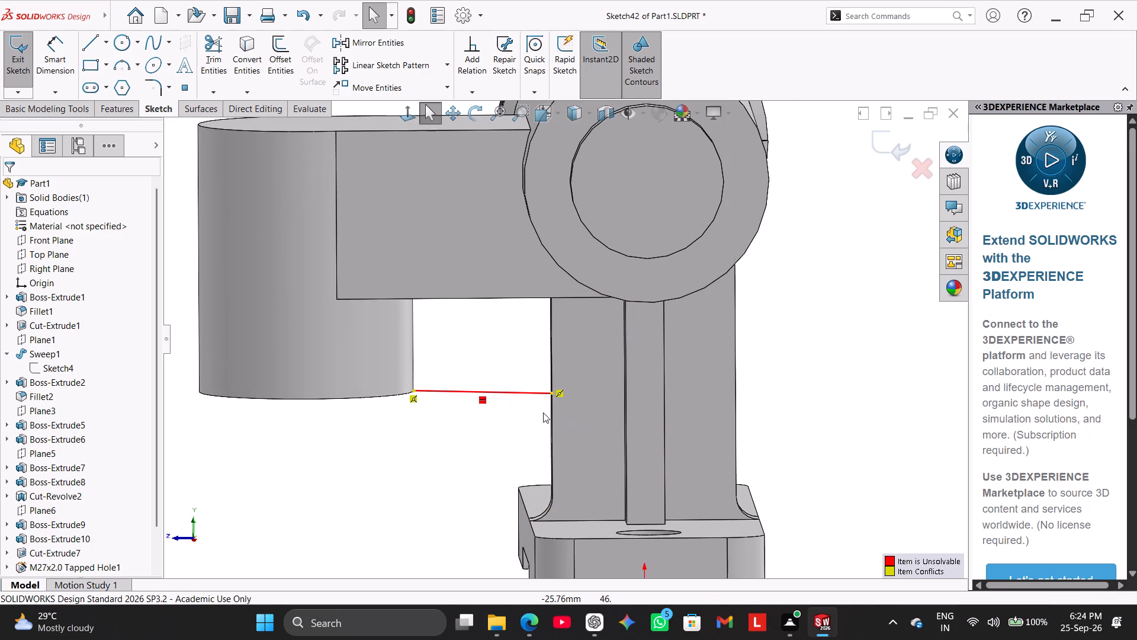
middle_click_drag(545, 414, 599, 421)
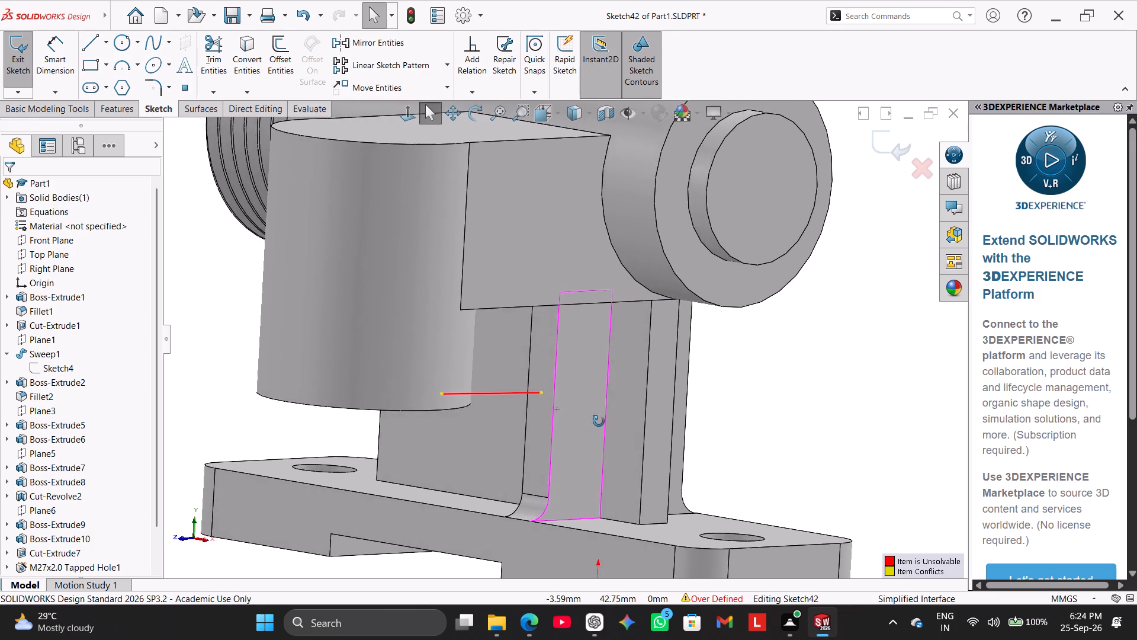
middle_click_drag(599, 421, 531, 423)
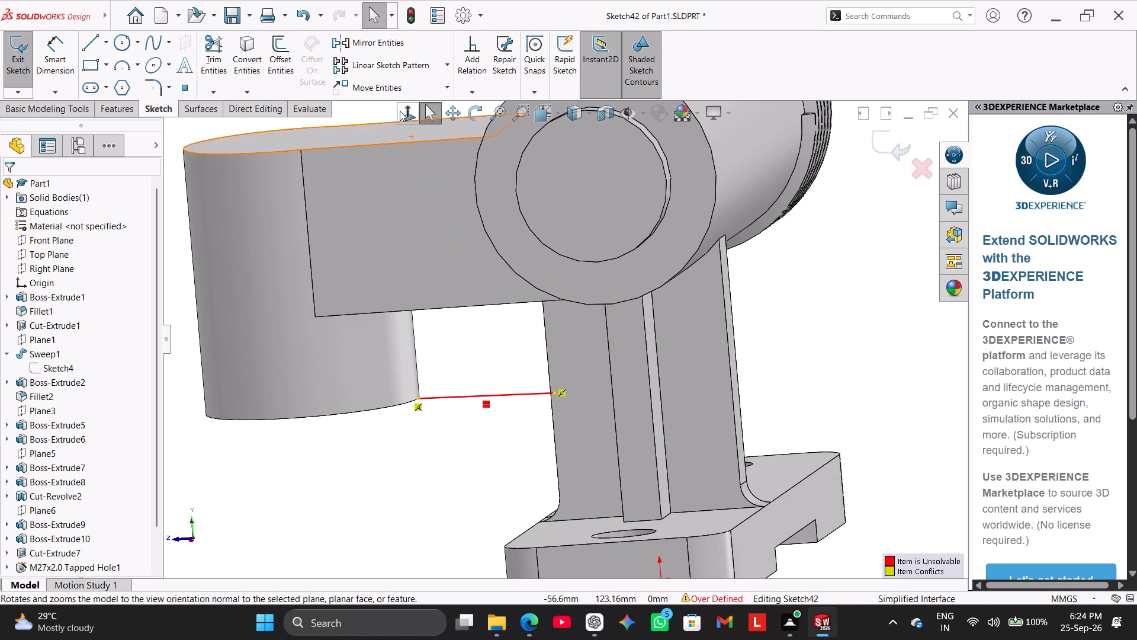
left_click(400, 111)
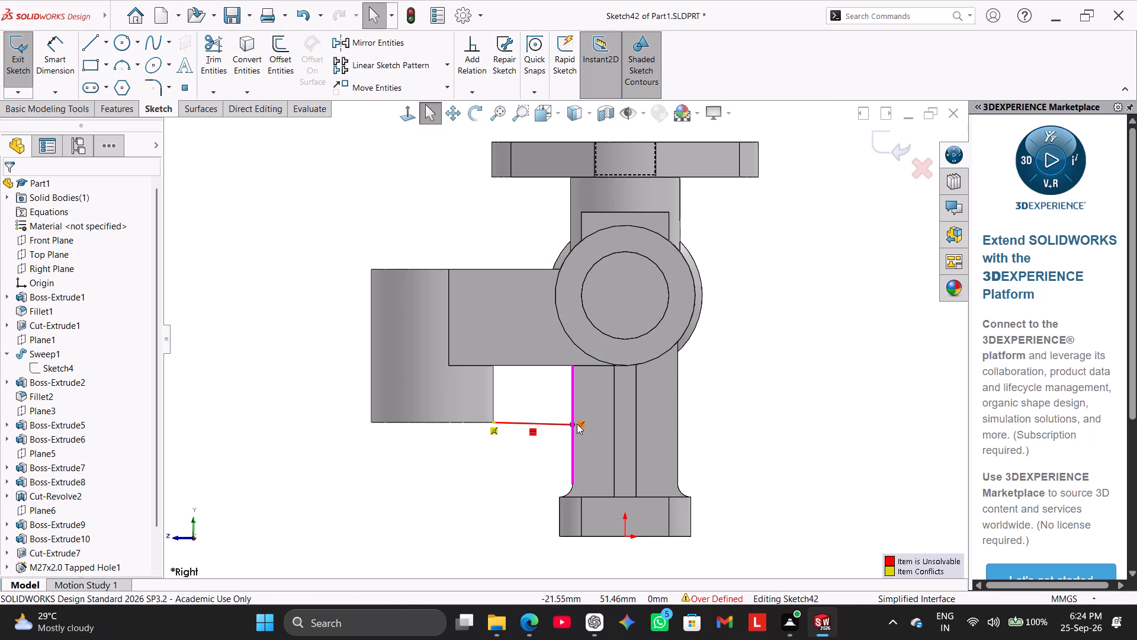
right_click(580, 423)
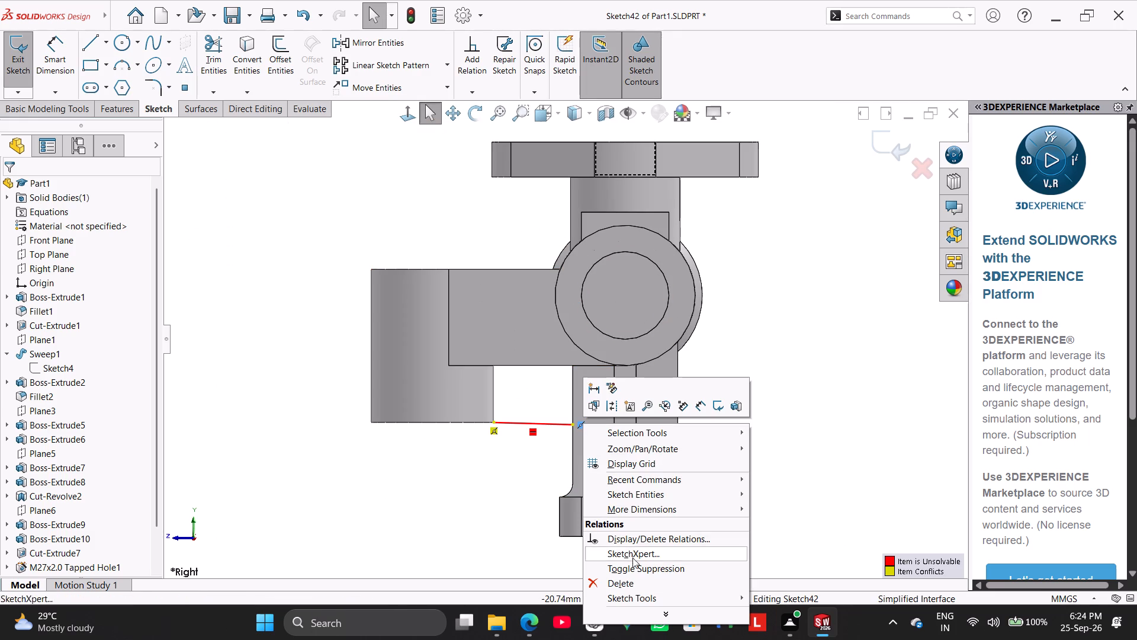
left_click(638, 581)
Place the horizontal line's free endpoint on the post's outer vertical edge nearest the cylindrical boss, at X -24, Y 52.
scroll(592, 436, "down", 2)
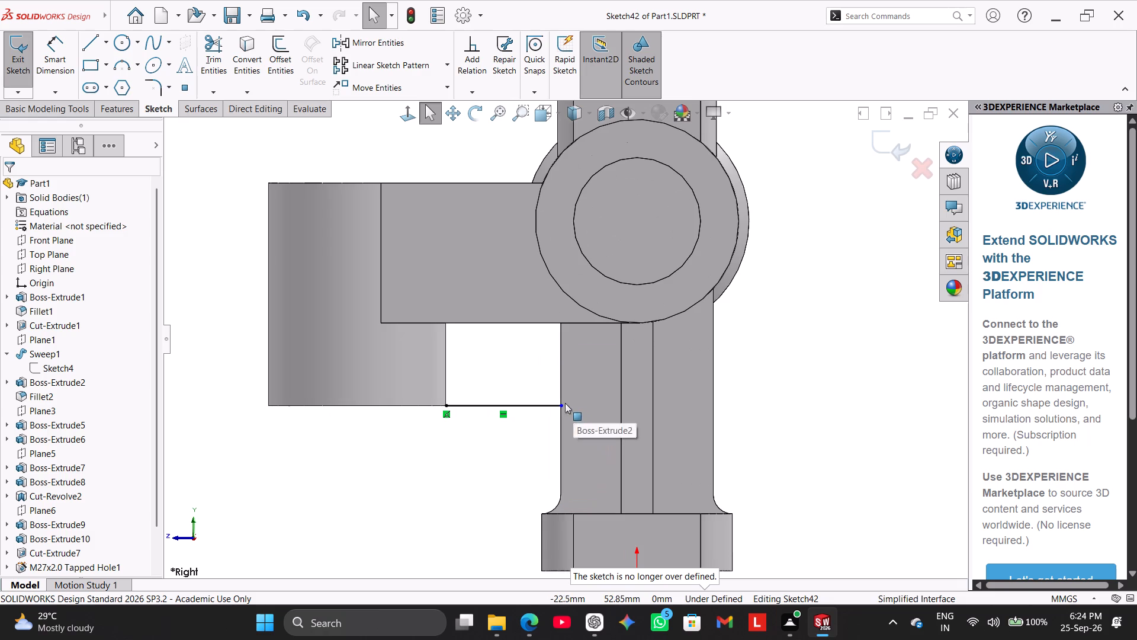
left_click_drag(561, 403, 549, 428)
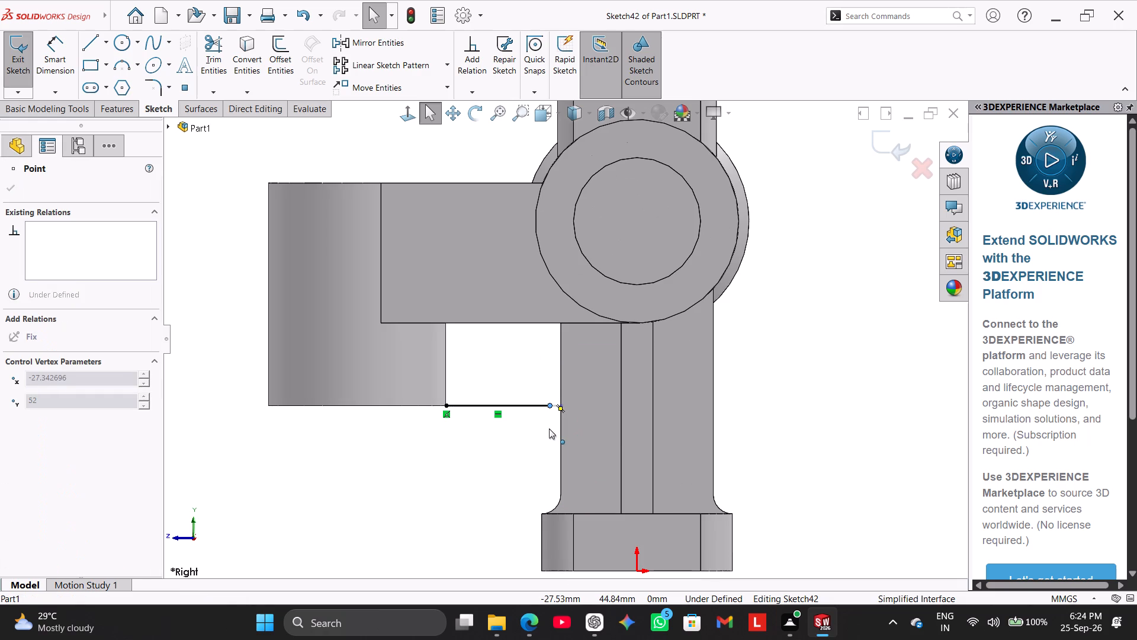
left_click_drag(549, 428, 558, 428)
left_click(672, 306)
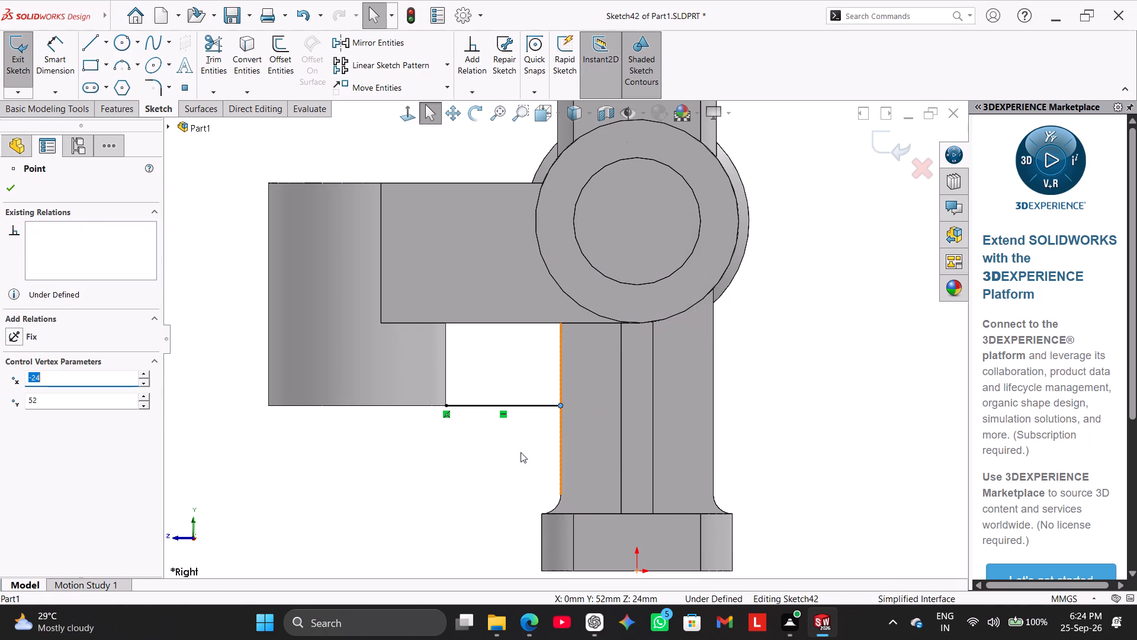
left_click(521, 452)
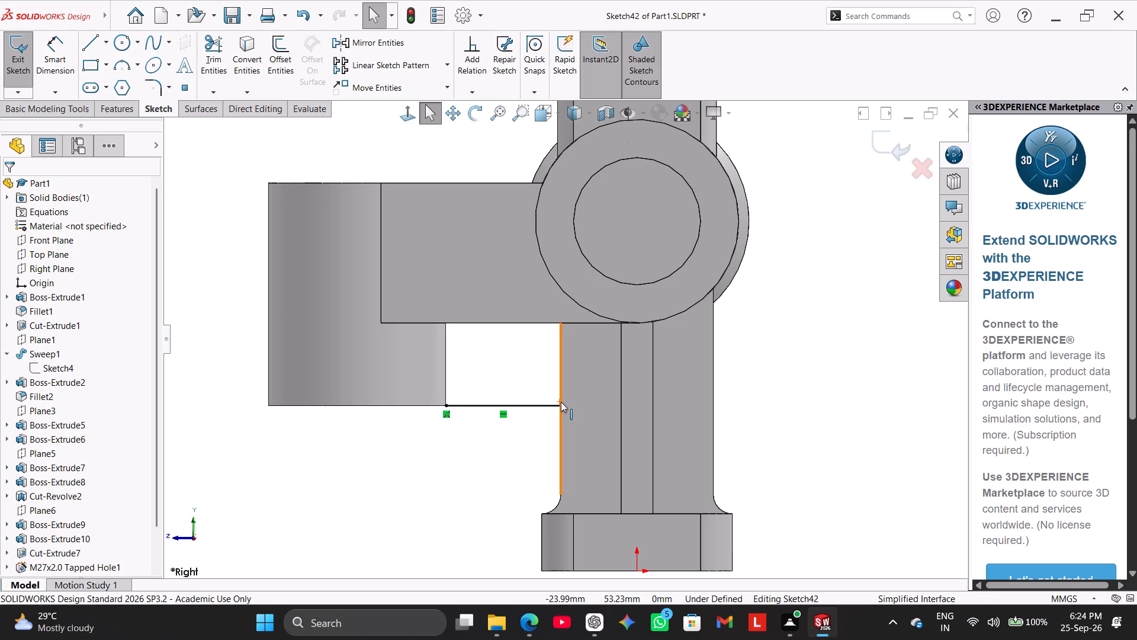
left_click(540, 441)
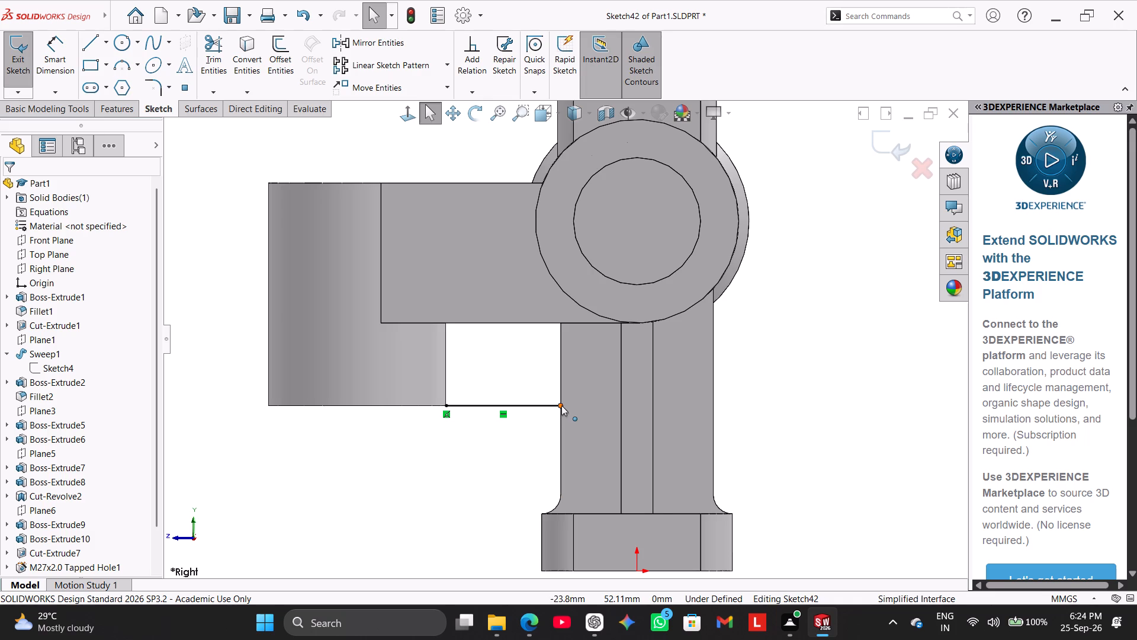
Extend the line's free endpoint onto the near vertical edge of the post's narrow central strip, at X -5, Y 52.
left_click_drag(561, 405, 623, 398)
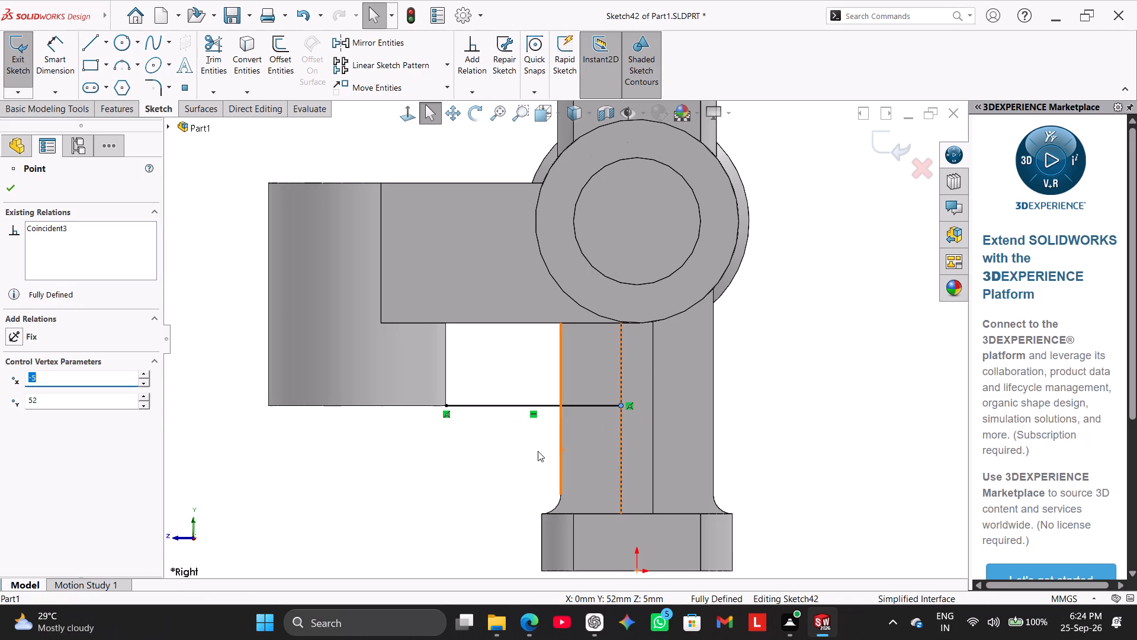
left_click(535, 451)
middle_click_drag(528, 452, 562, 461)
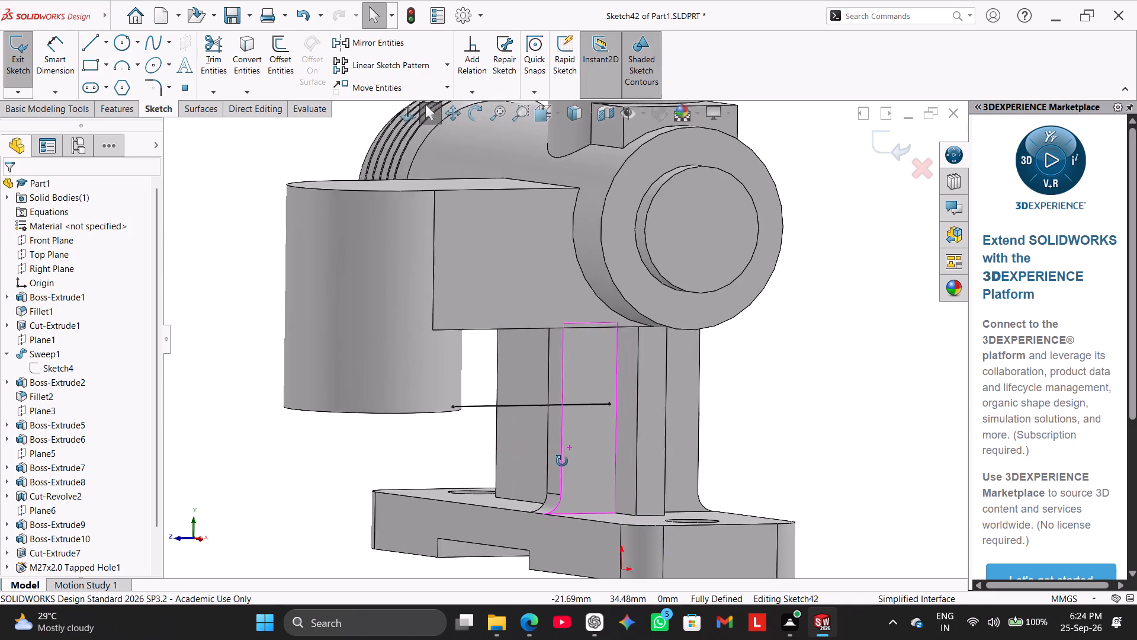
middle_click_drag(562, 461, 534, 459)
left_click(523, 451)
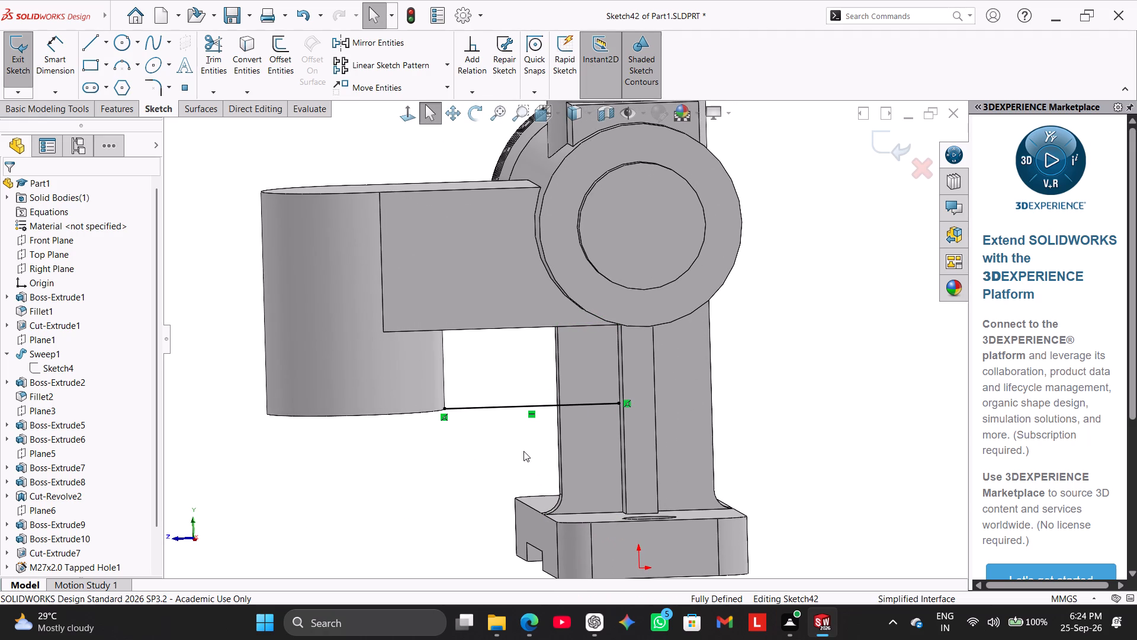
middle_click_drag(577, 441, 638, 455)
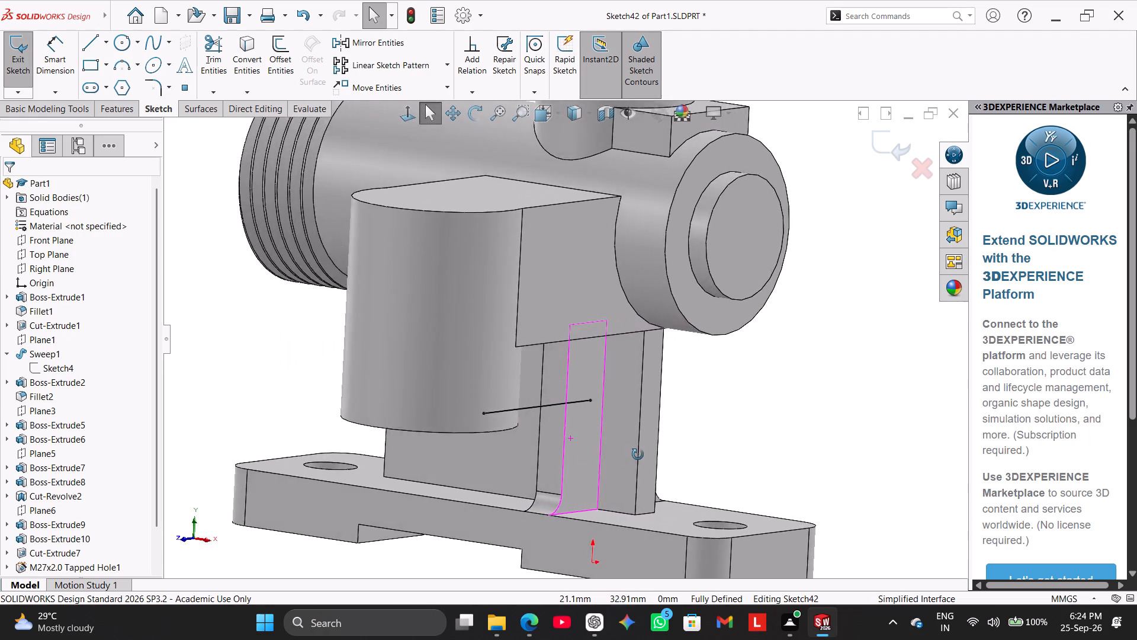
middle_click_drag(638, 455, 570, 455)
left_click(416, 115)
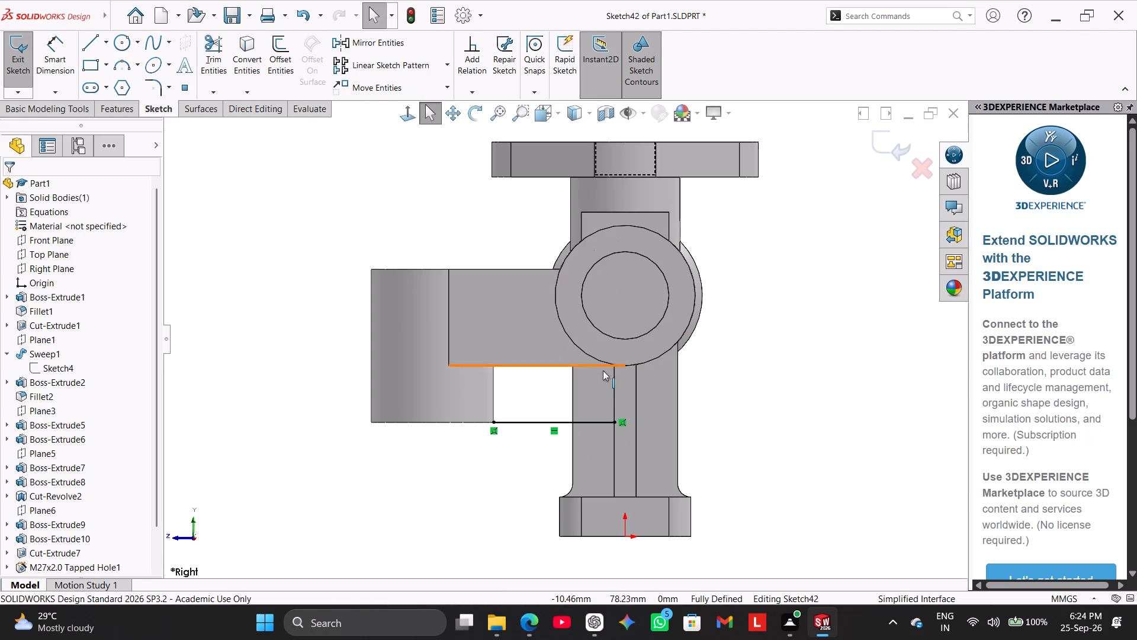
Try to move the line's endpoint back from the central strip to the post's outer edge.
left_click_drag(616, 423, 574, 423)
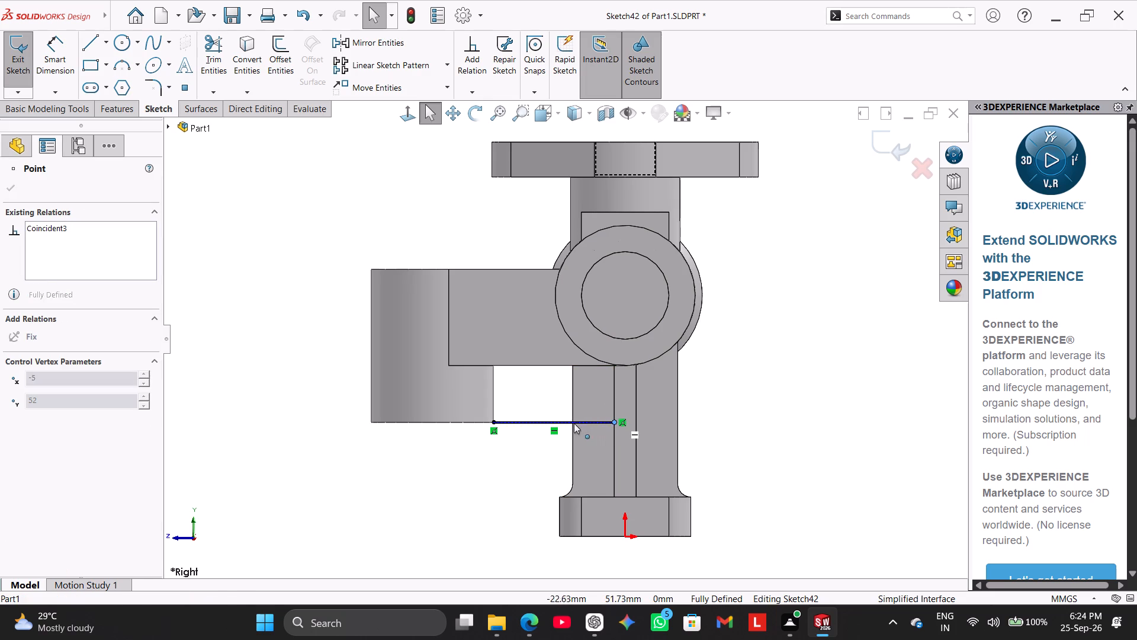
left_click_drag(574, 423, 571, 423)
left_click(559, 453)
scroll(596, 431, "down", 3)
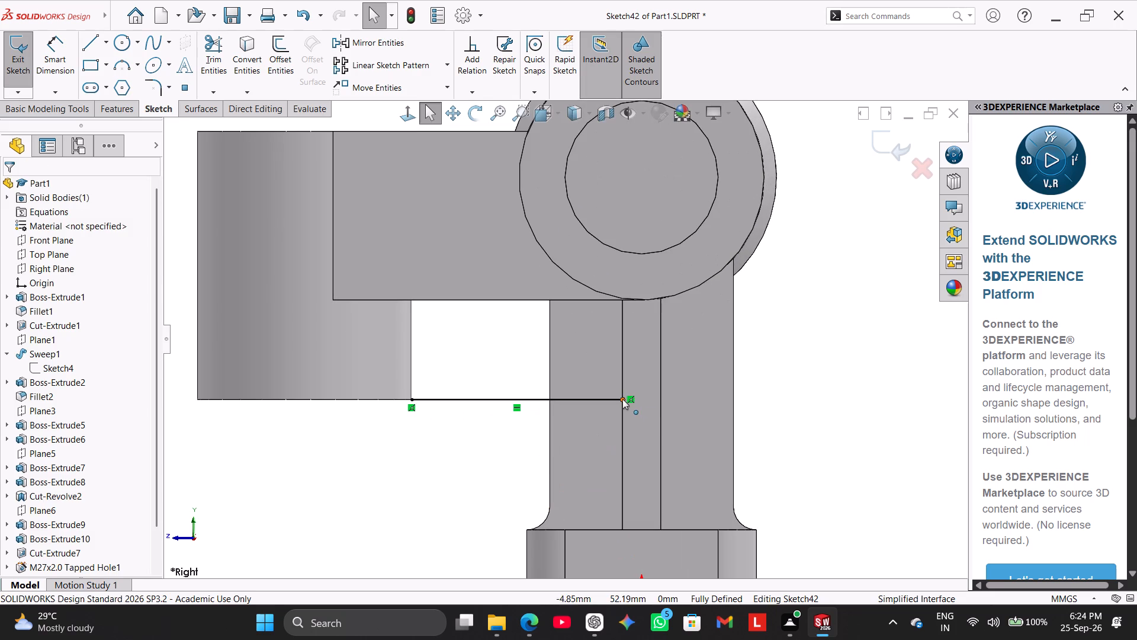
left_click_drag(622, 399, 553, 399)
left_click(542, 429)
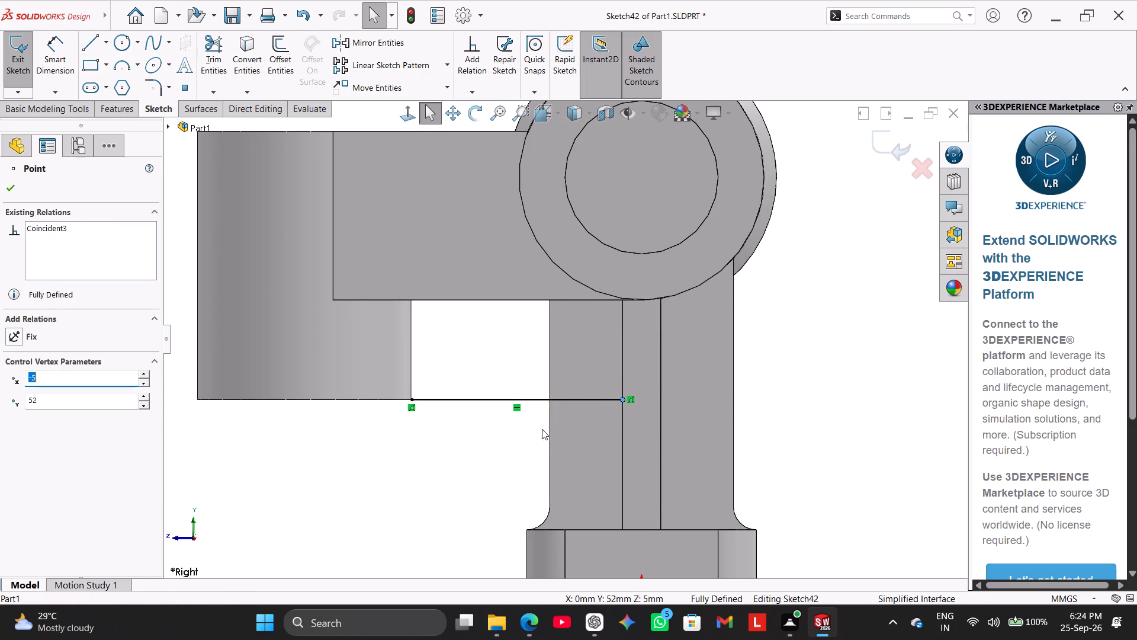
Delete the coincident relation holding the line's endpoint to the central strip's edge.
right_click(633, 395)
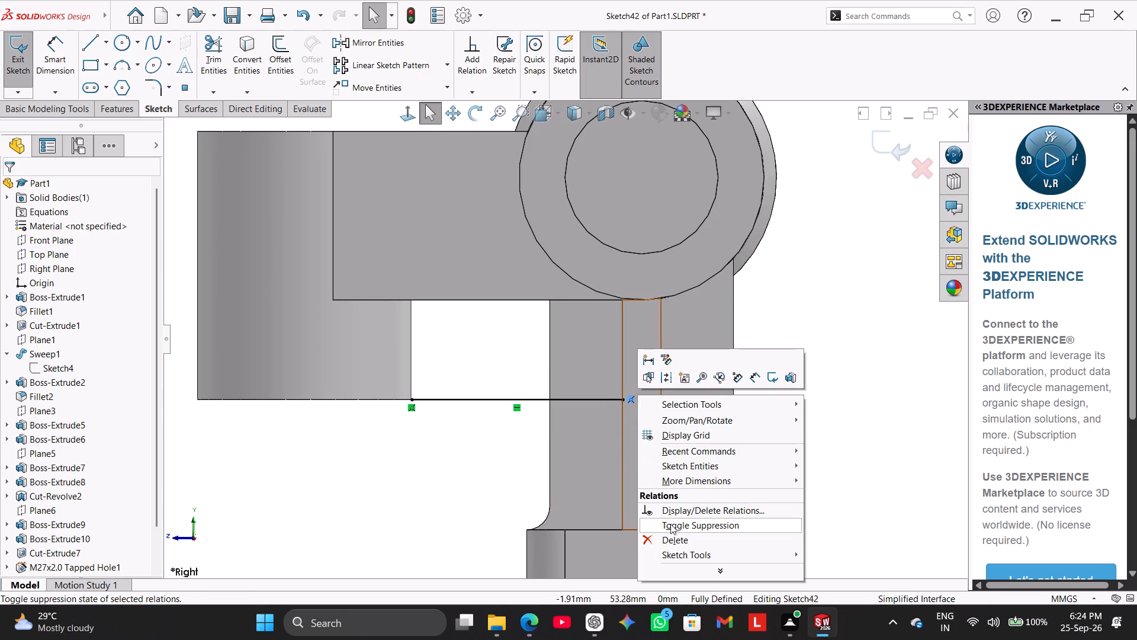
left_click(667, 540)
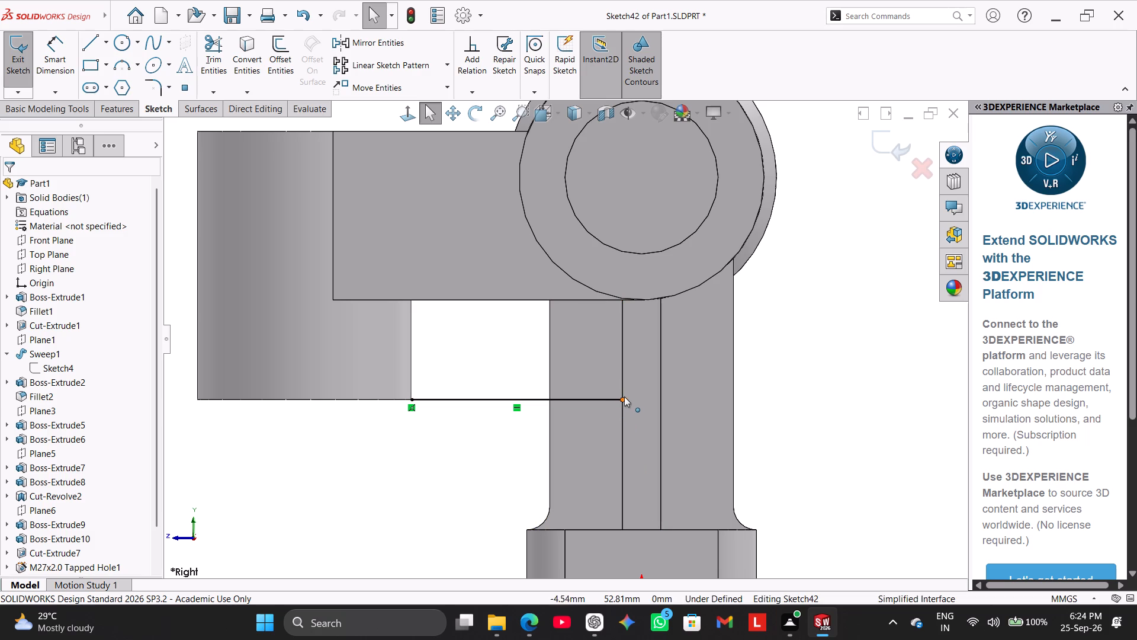
Shorten the line so its free endpoint is coincident with the post's outer edge nearest the boss, at X -24, Y 52.
left_click_drag(622, 401, 554, 401)
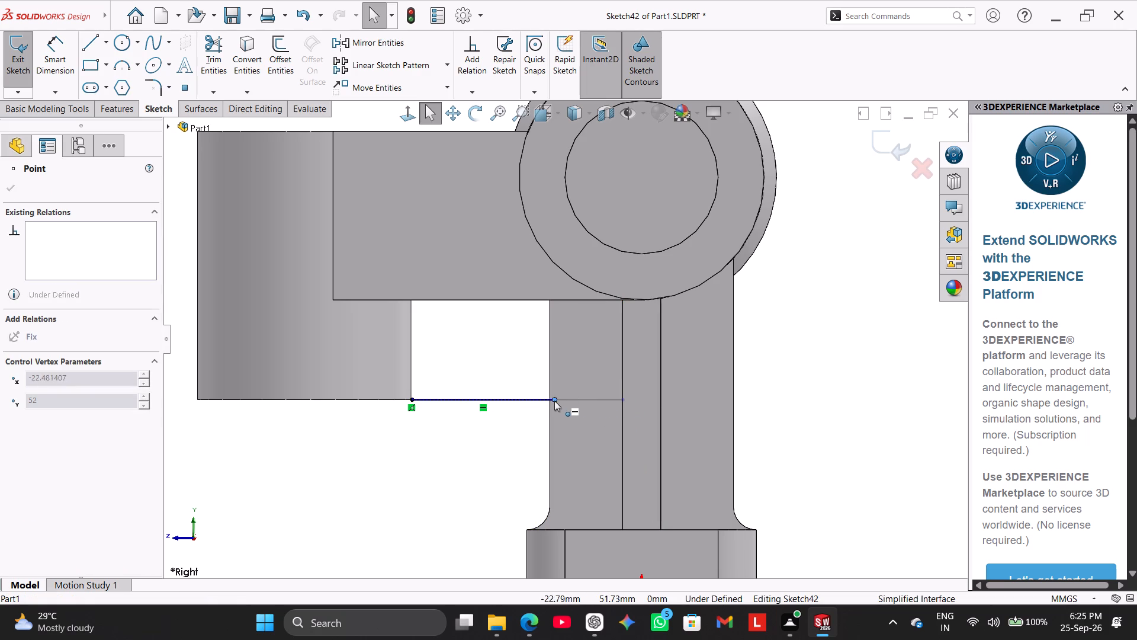
left_click_drag(554, 401, 548, 401)
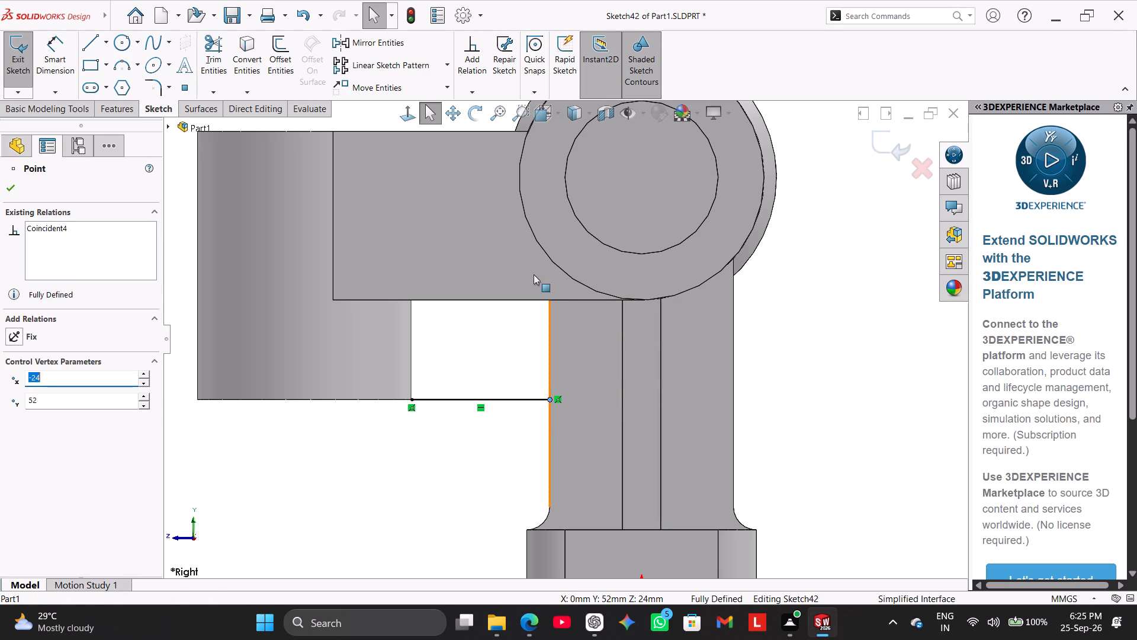
left_click_drag(12, 184, 22, 187)
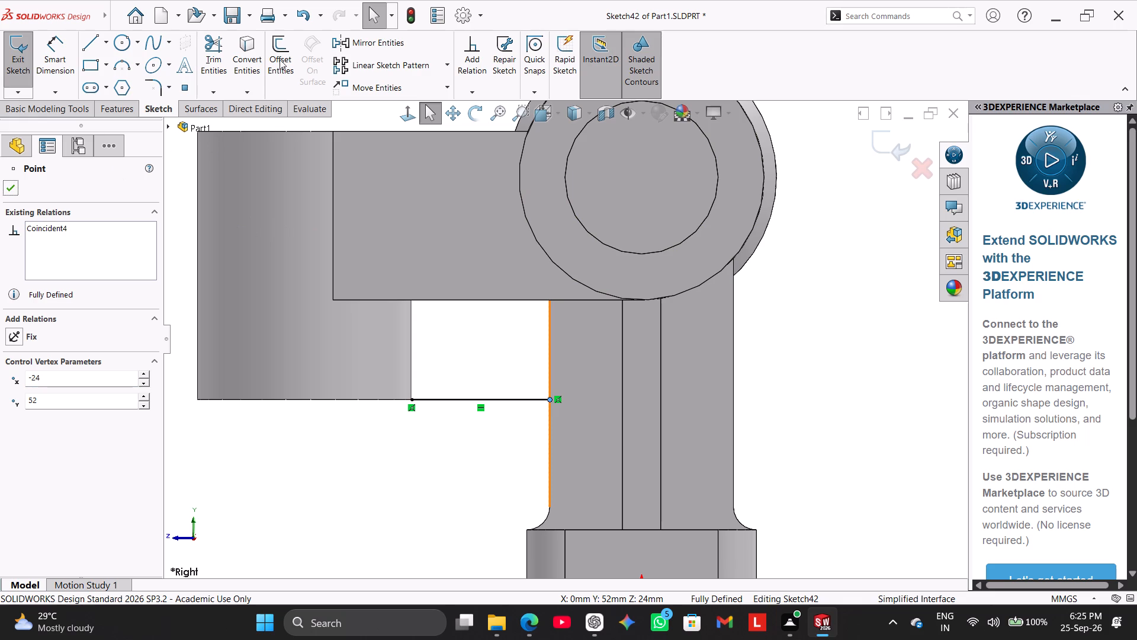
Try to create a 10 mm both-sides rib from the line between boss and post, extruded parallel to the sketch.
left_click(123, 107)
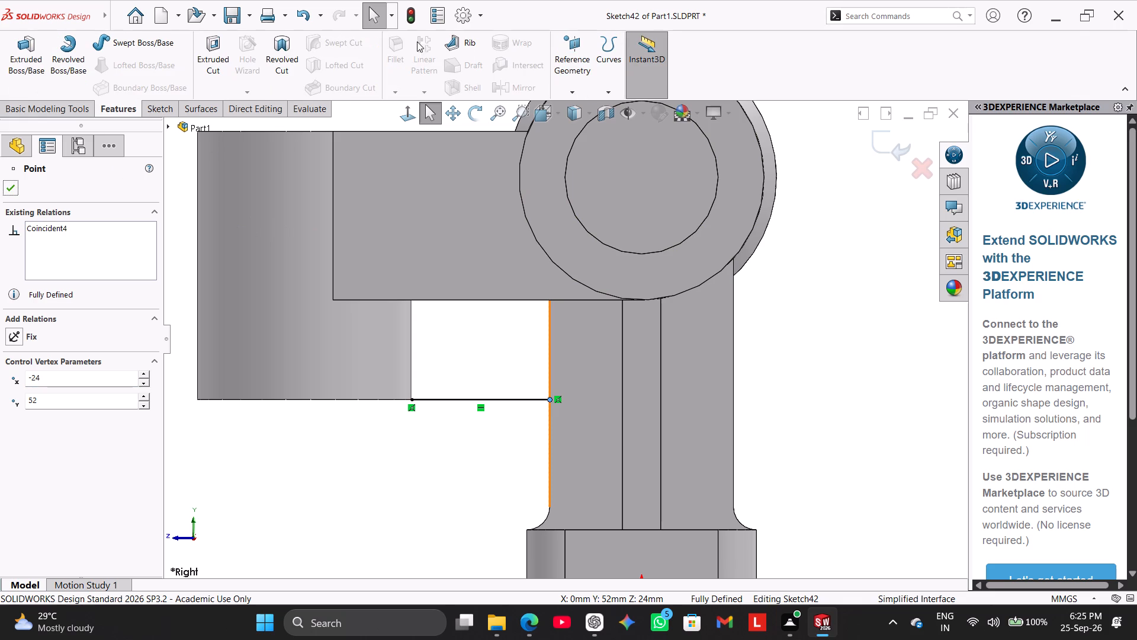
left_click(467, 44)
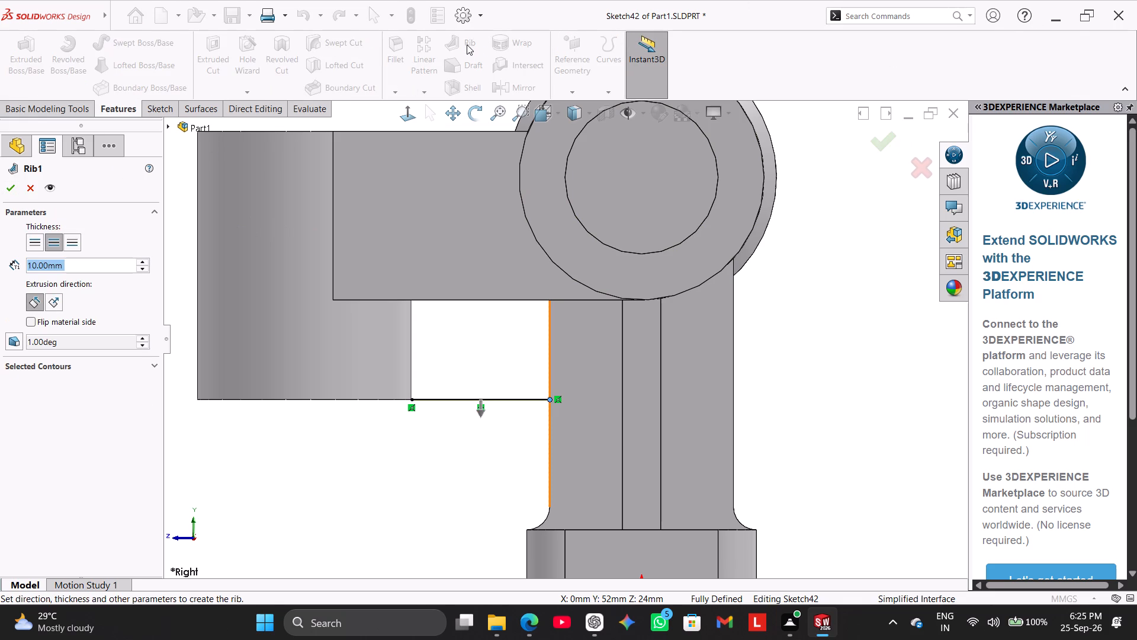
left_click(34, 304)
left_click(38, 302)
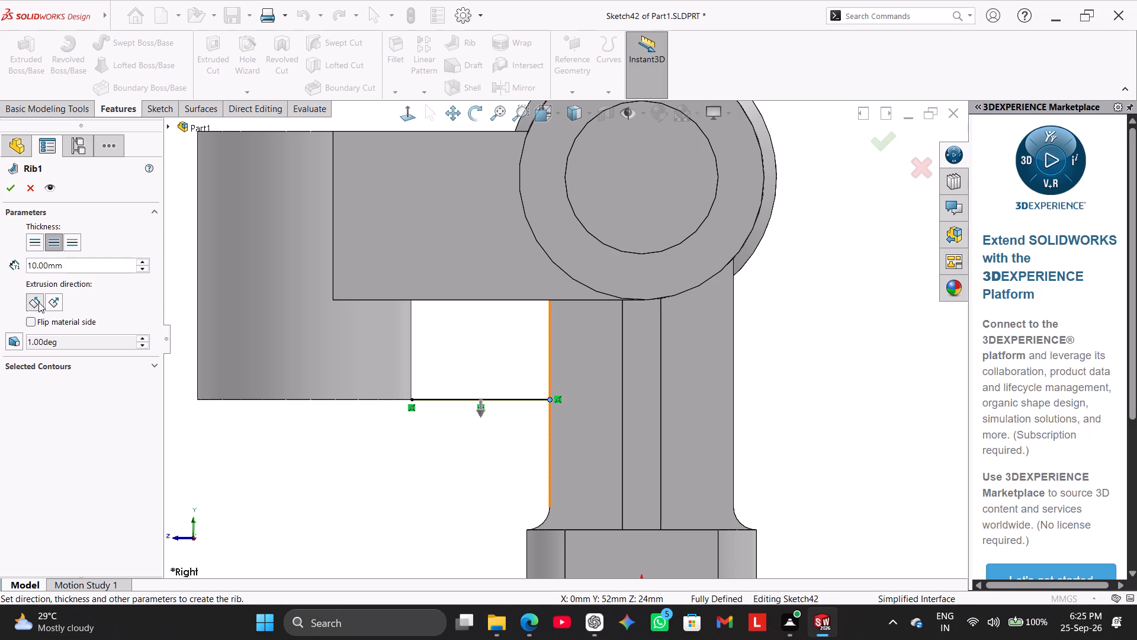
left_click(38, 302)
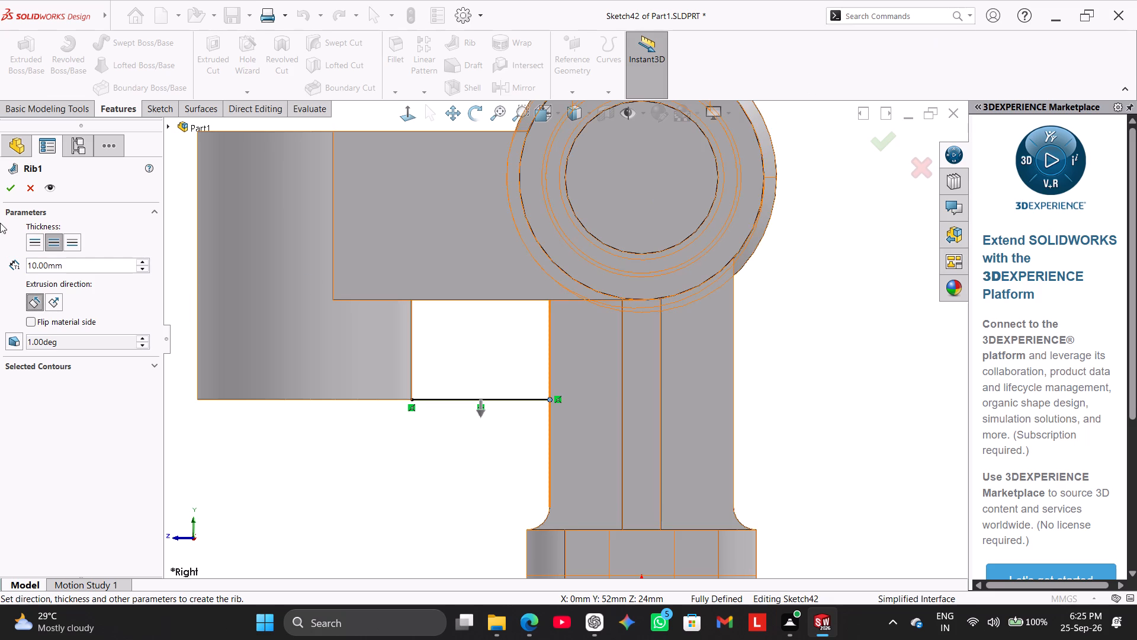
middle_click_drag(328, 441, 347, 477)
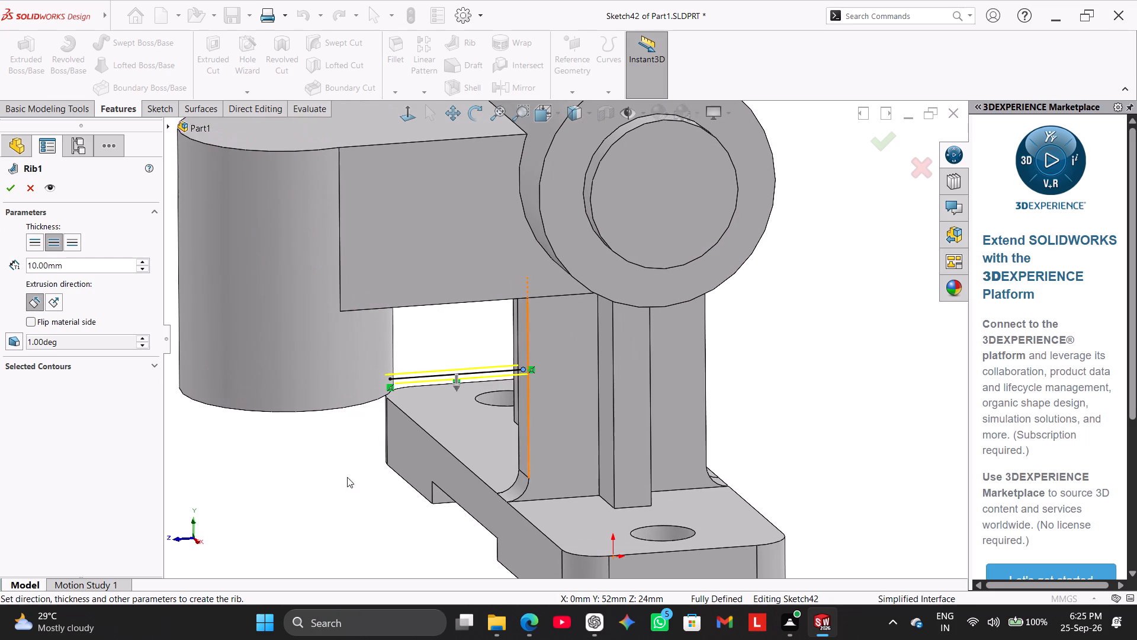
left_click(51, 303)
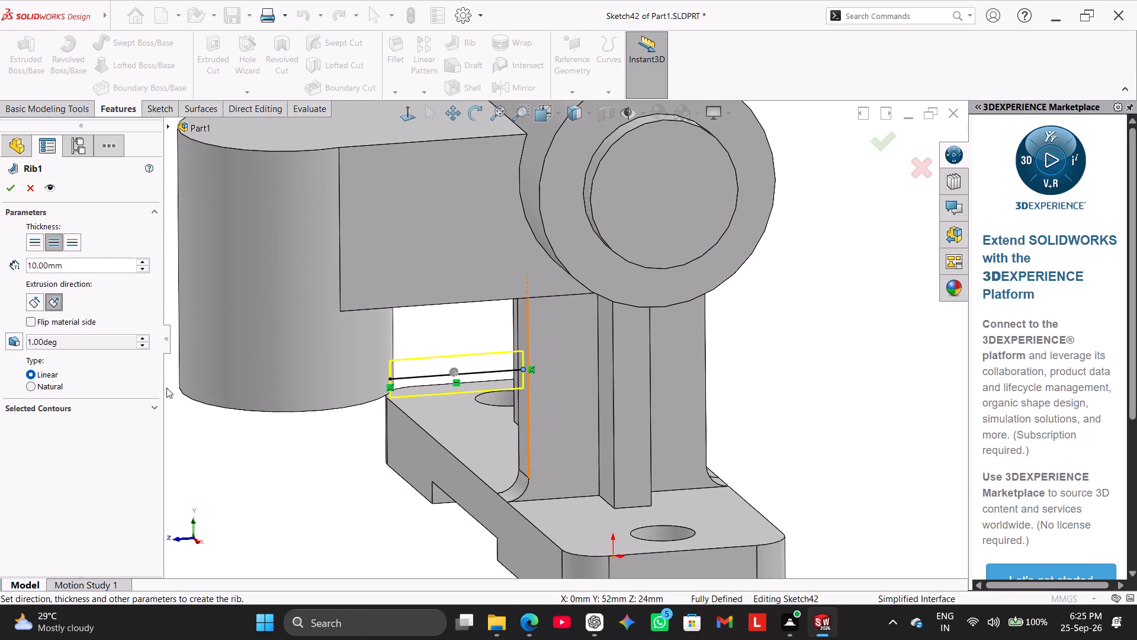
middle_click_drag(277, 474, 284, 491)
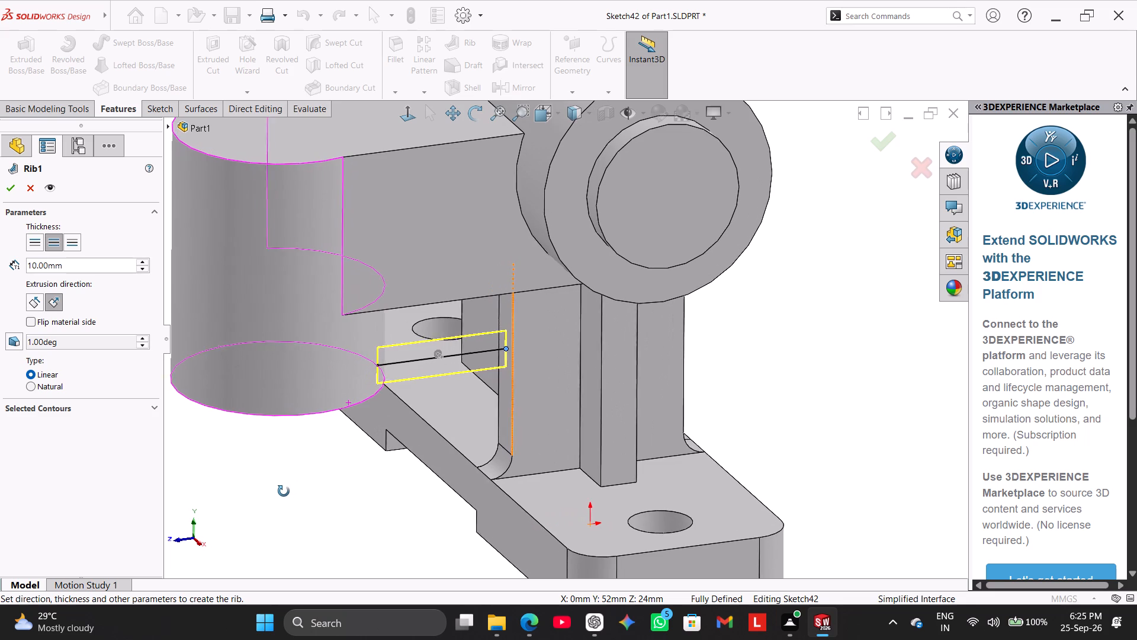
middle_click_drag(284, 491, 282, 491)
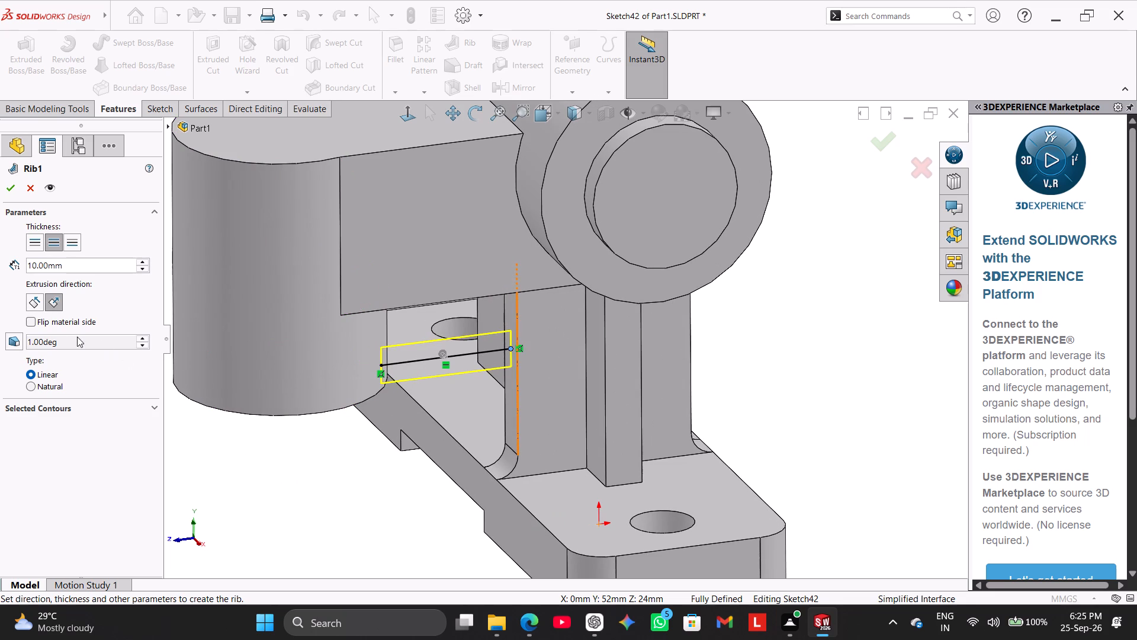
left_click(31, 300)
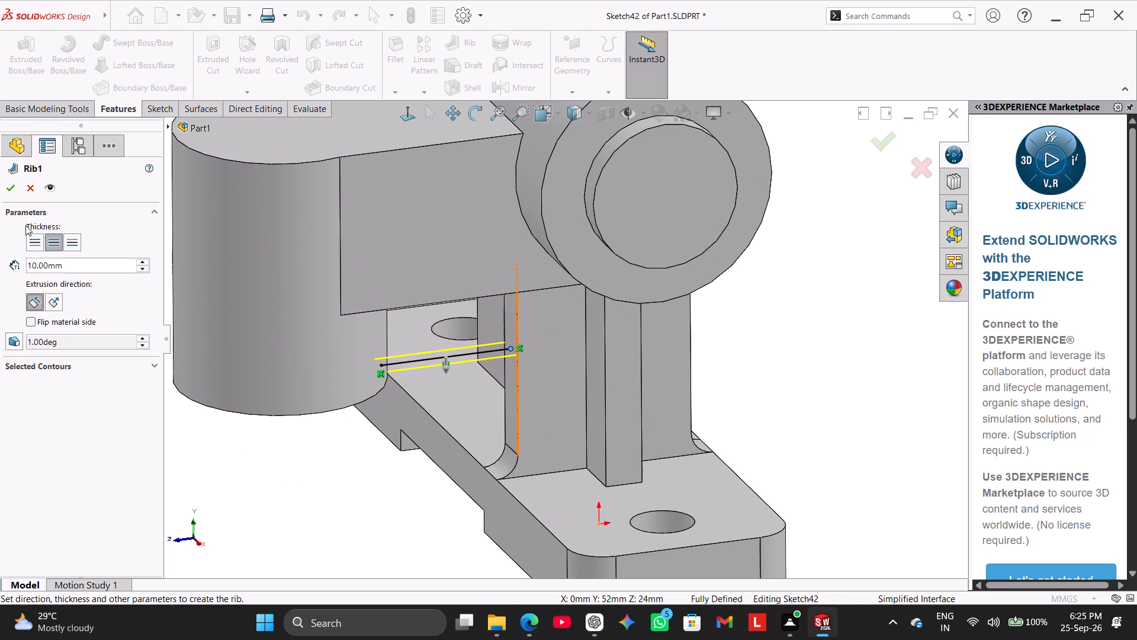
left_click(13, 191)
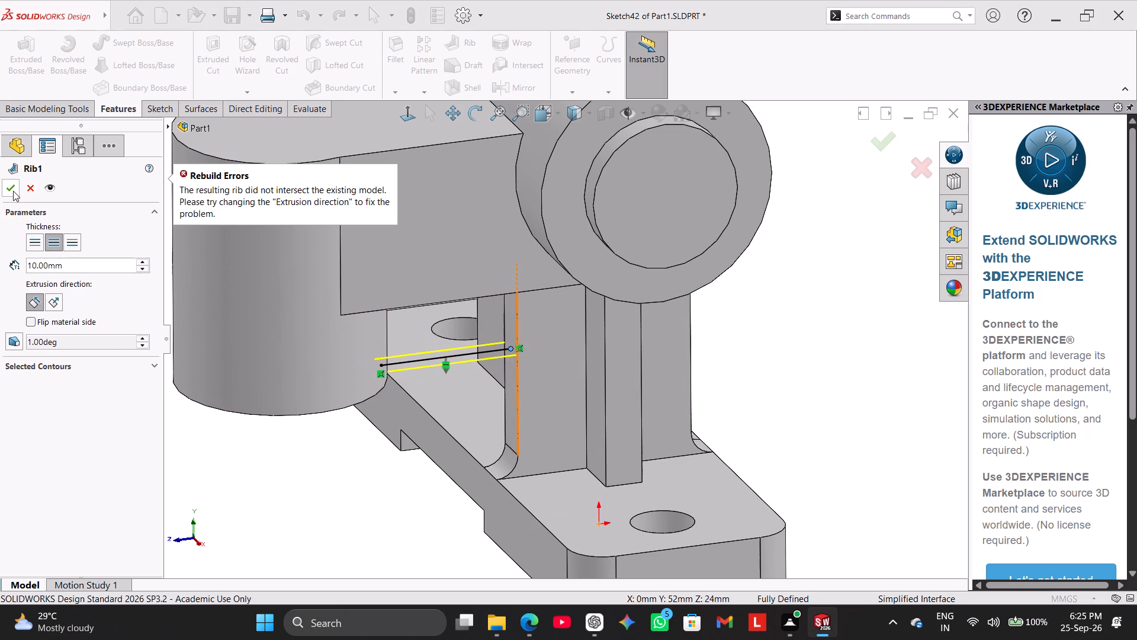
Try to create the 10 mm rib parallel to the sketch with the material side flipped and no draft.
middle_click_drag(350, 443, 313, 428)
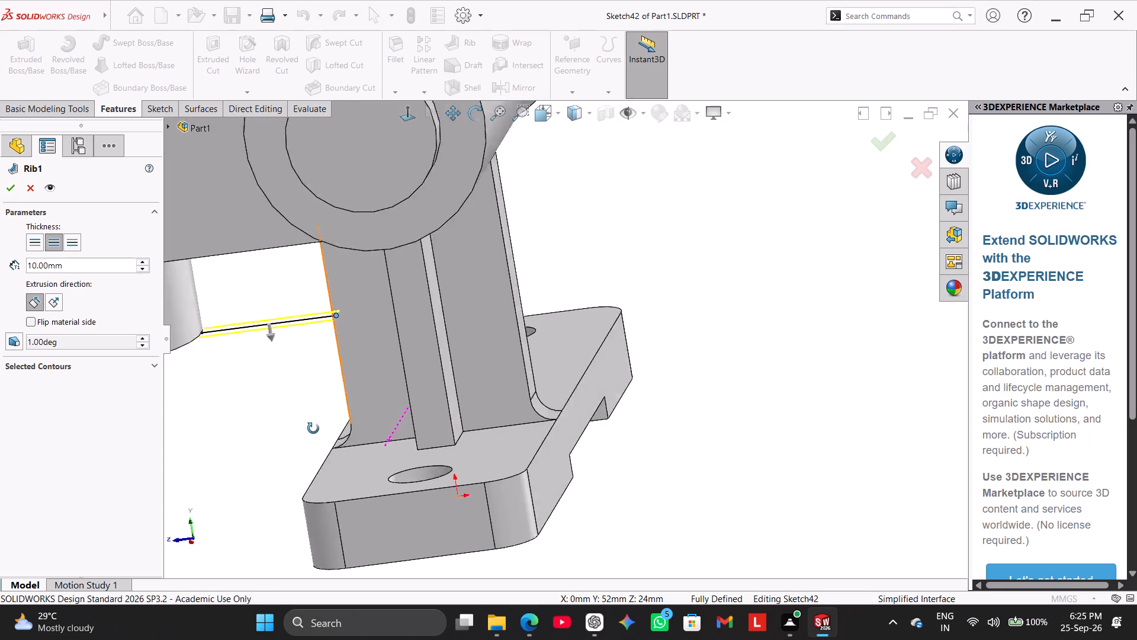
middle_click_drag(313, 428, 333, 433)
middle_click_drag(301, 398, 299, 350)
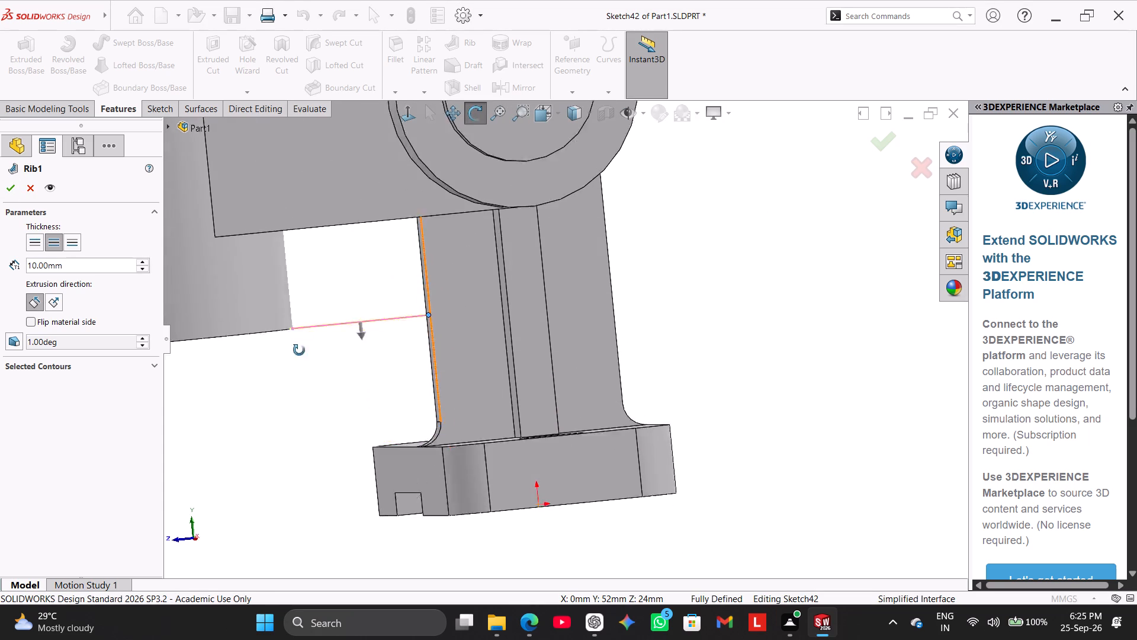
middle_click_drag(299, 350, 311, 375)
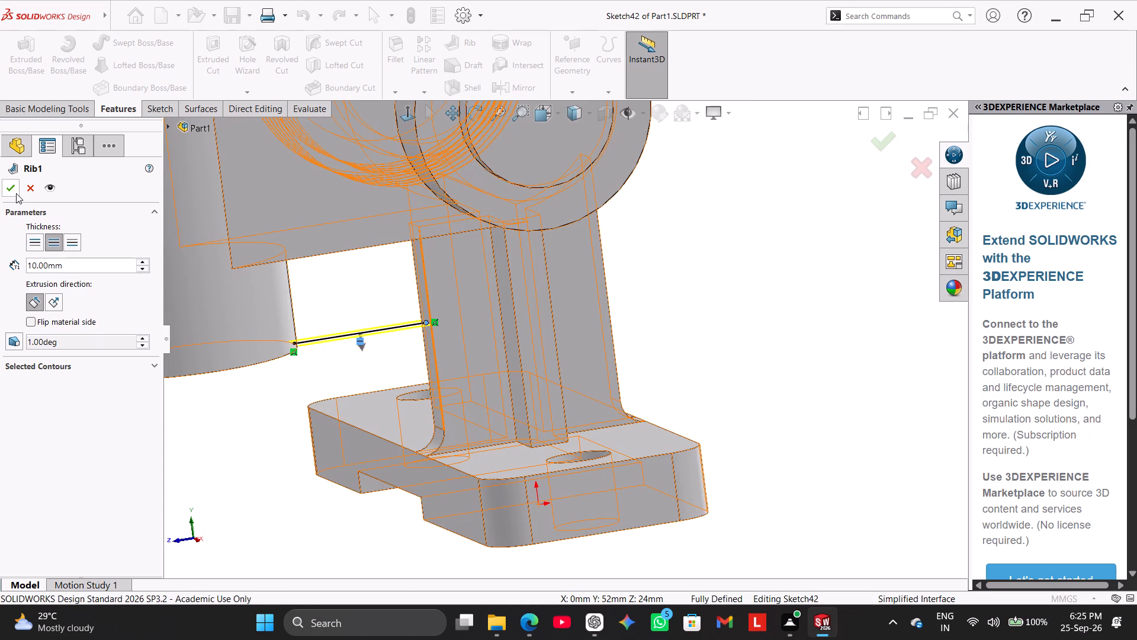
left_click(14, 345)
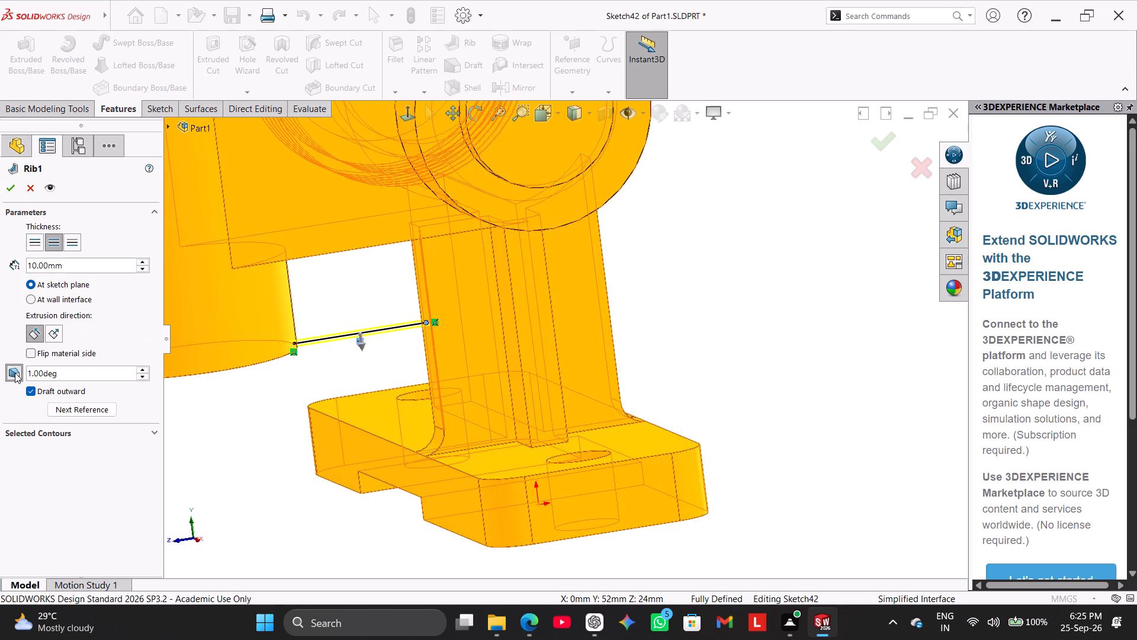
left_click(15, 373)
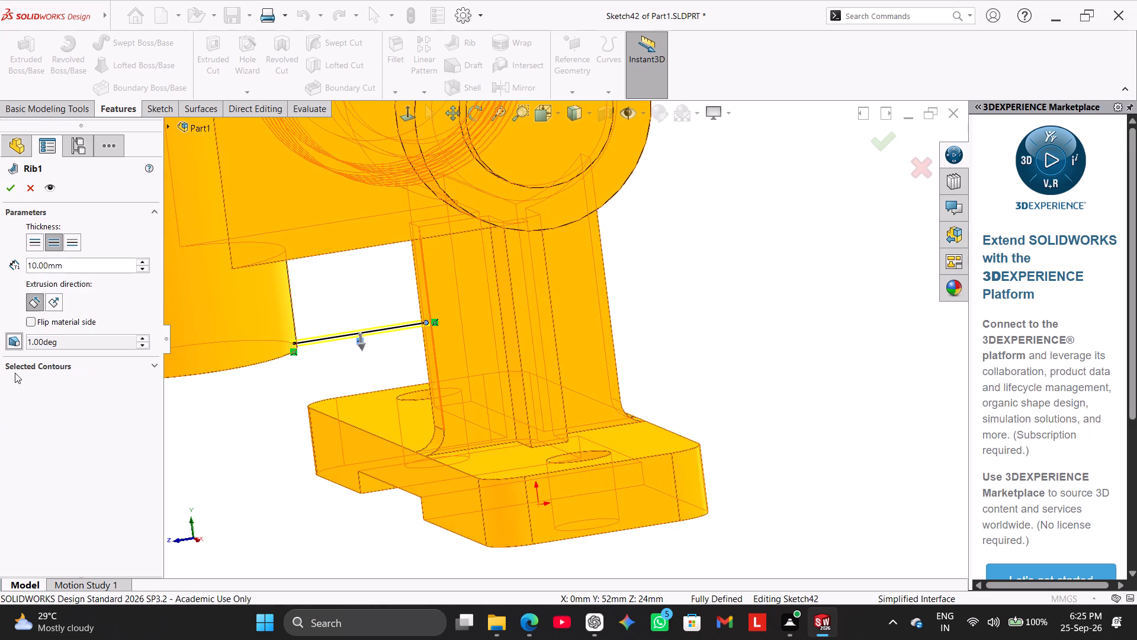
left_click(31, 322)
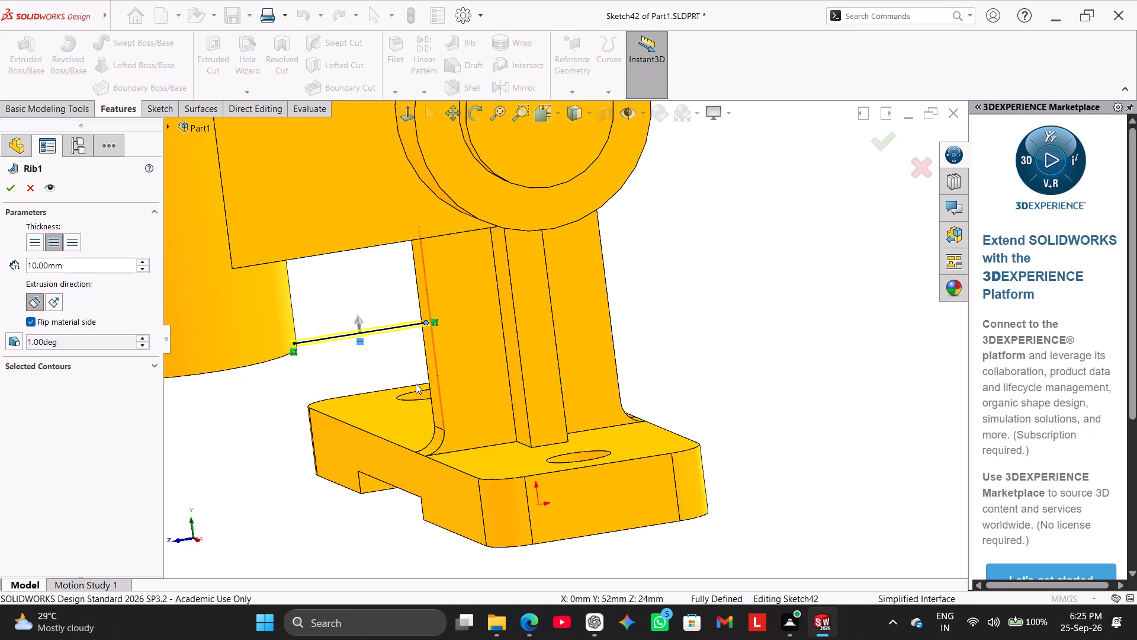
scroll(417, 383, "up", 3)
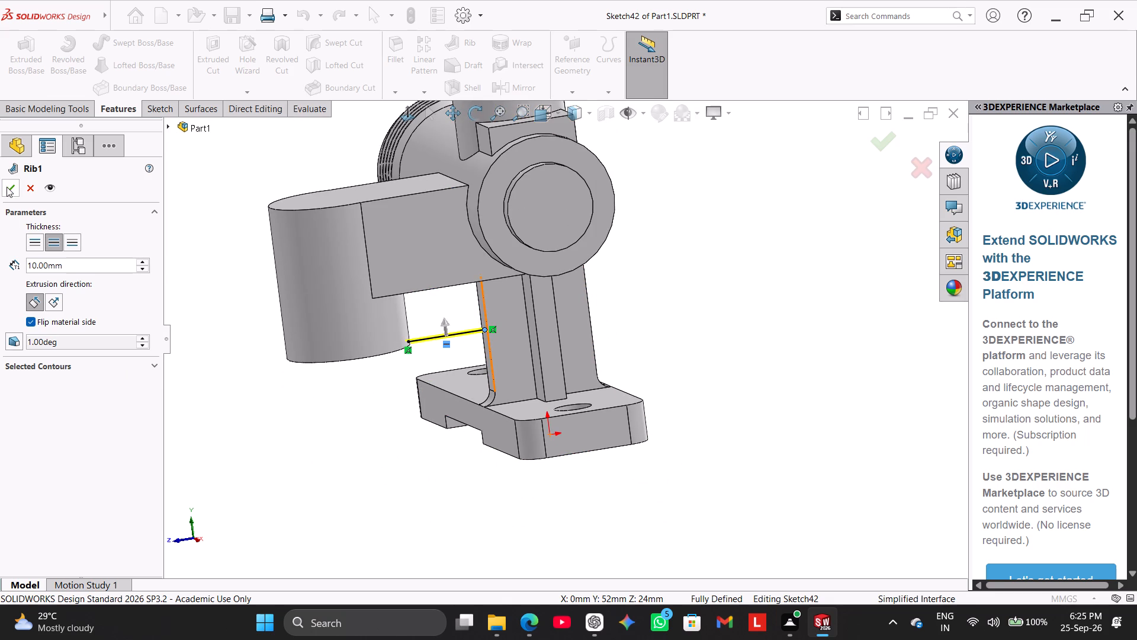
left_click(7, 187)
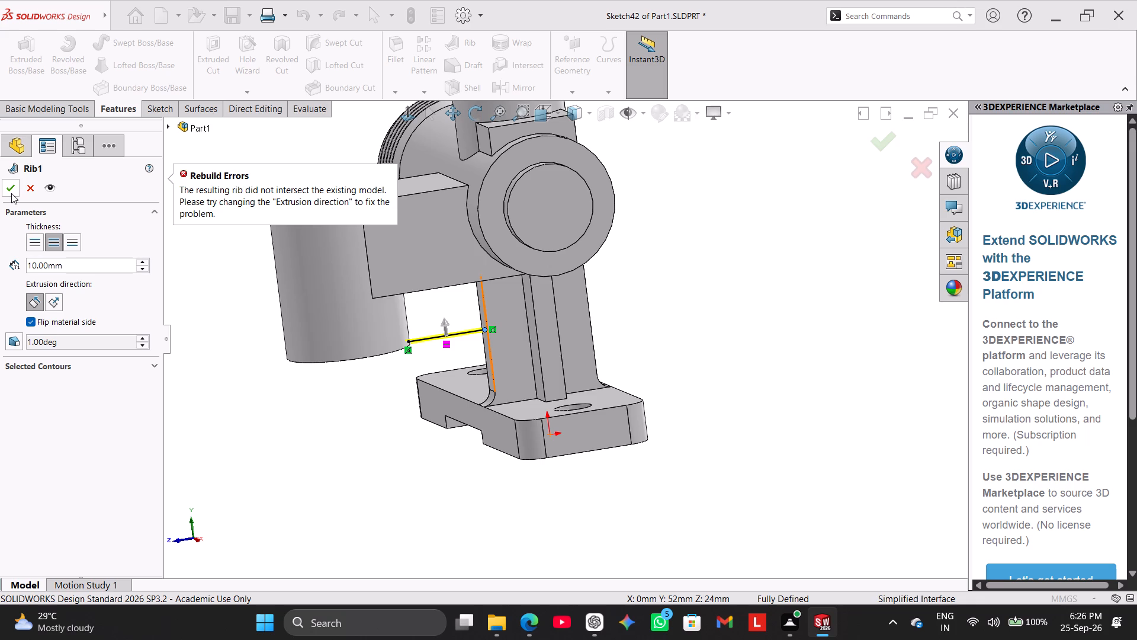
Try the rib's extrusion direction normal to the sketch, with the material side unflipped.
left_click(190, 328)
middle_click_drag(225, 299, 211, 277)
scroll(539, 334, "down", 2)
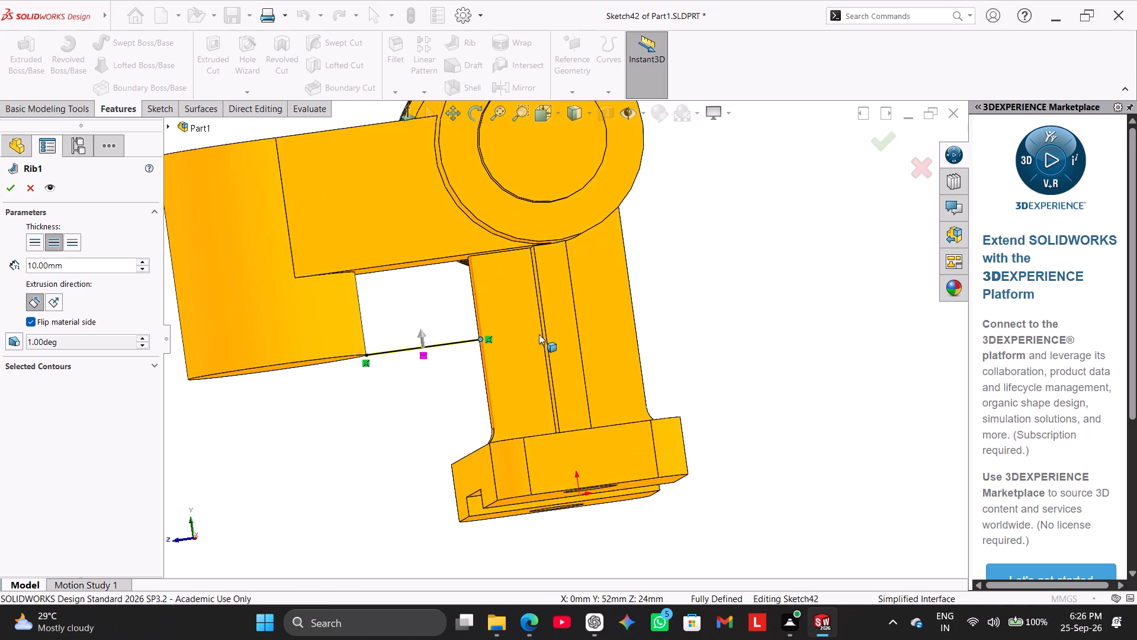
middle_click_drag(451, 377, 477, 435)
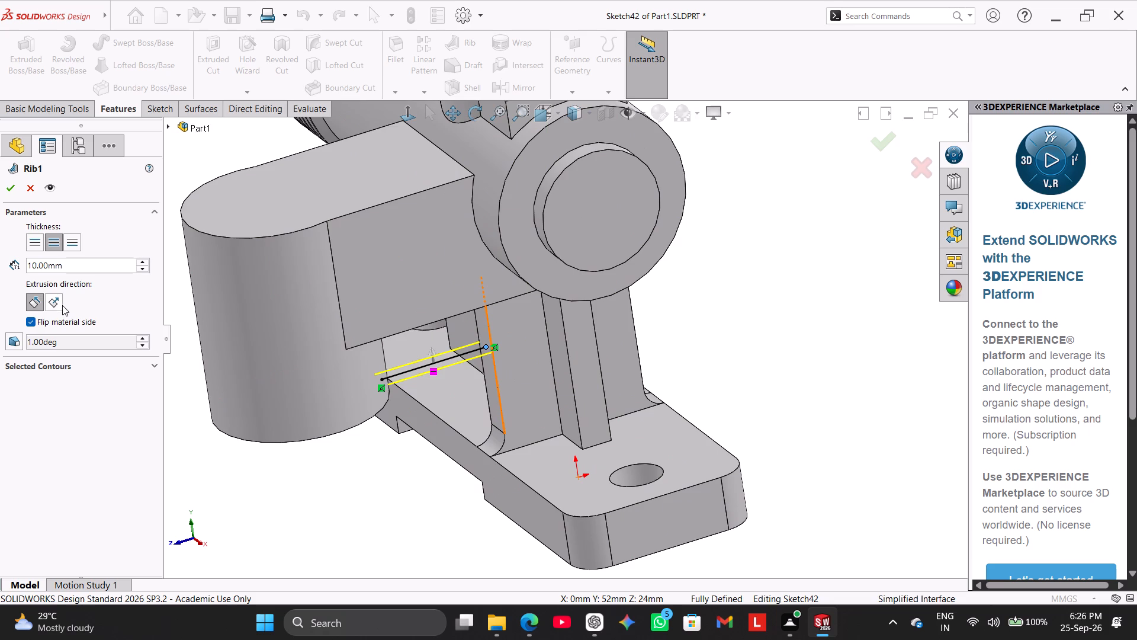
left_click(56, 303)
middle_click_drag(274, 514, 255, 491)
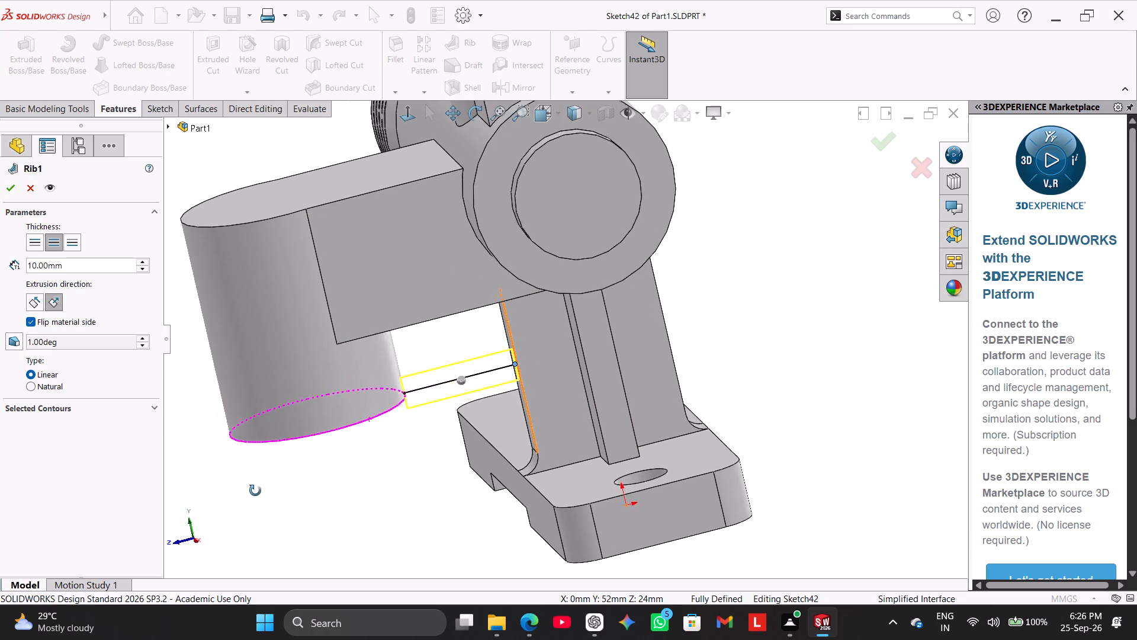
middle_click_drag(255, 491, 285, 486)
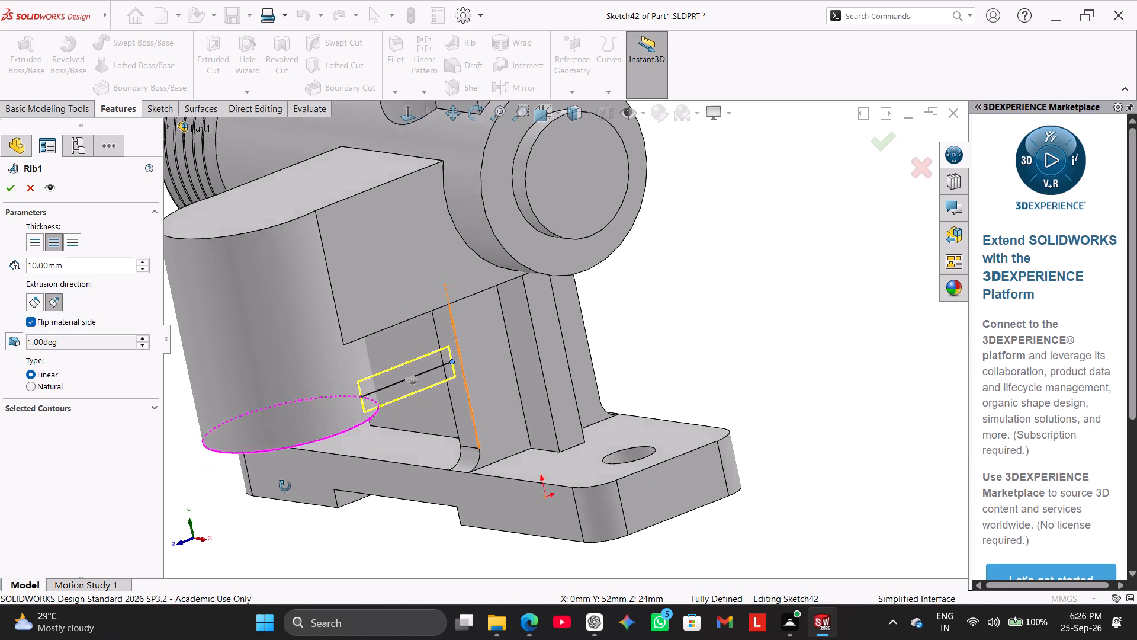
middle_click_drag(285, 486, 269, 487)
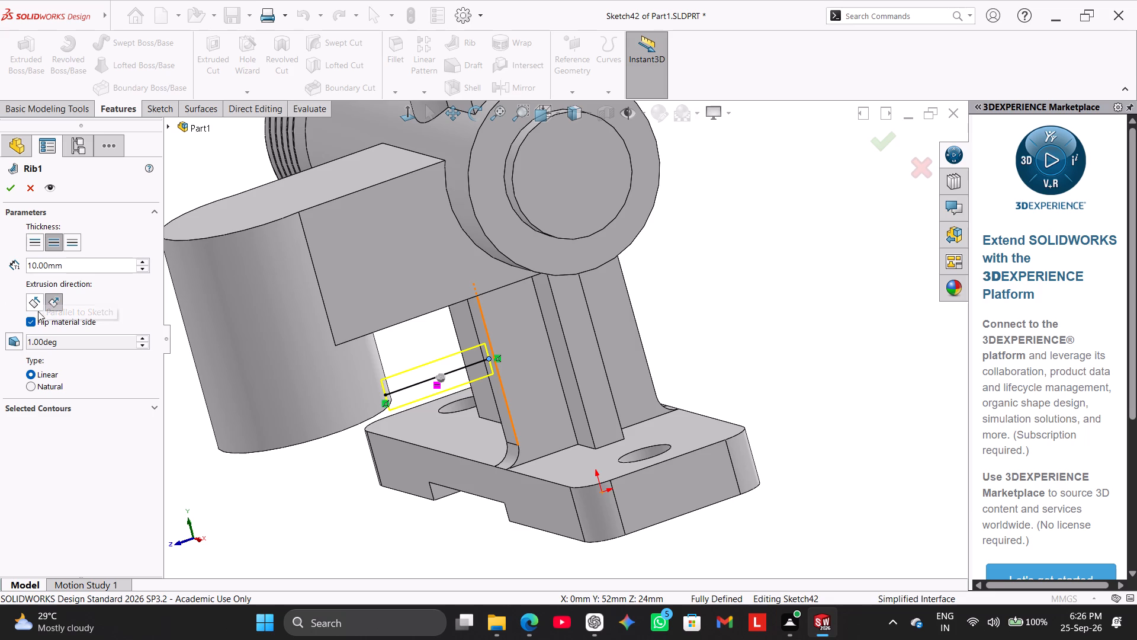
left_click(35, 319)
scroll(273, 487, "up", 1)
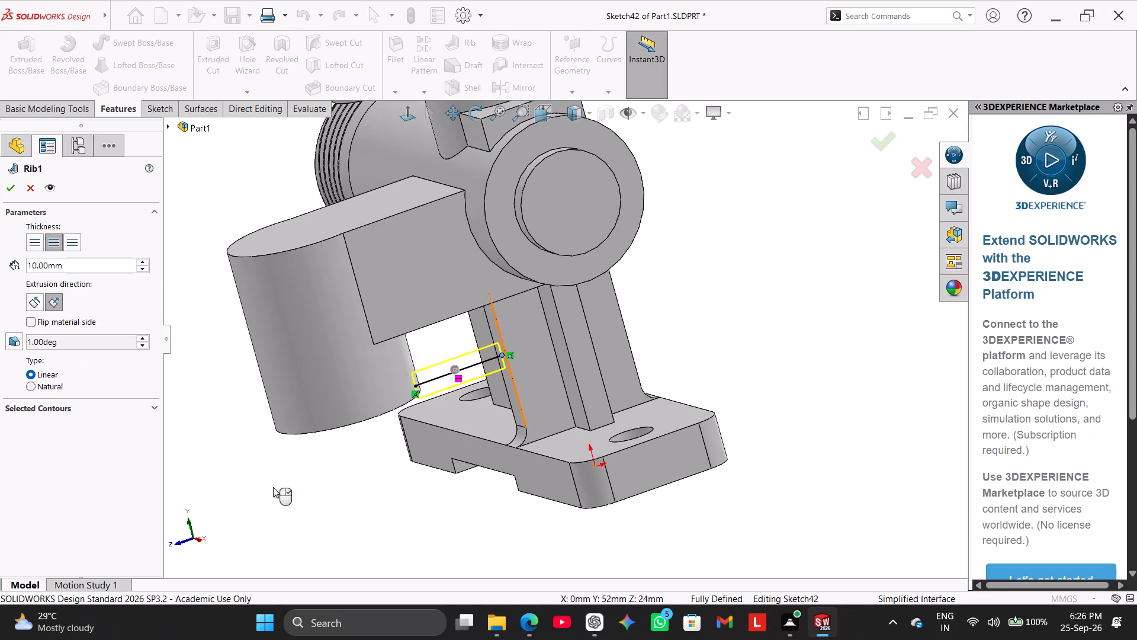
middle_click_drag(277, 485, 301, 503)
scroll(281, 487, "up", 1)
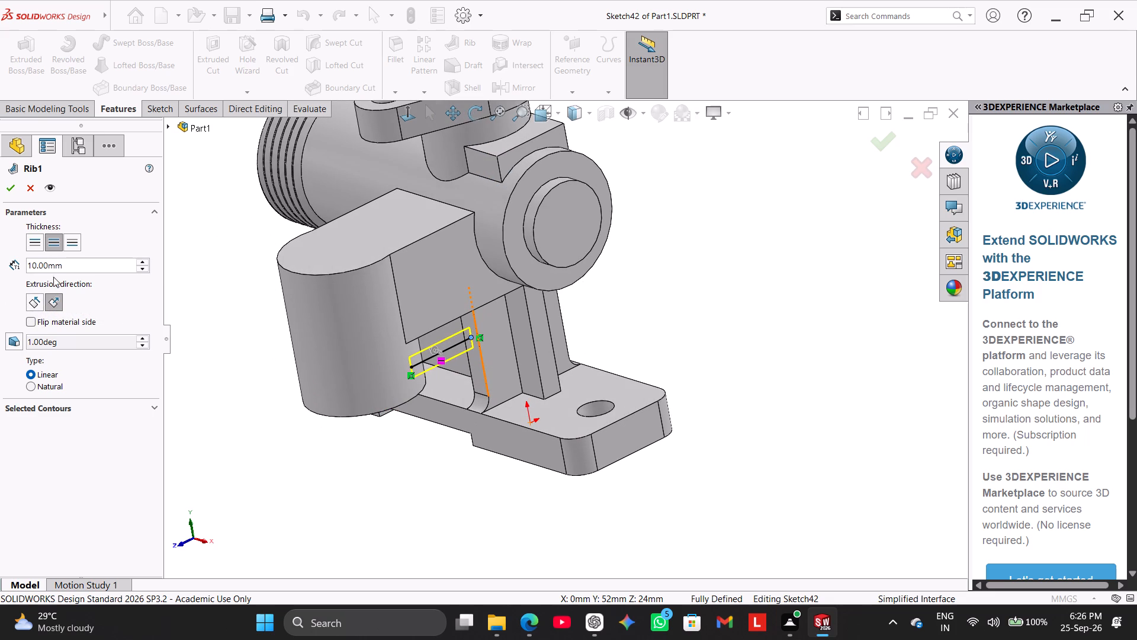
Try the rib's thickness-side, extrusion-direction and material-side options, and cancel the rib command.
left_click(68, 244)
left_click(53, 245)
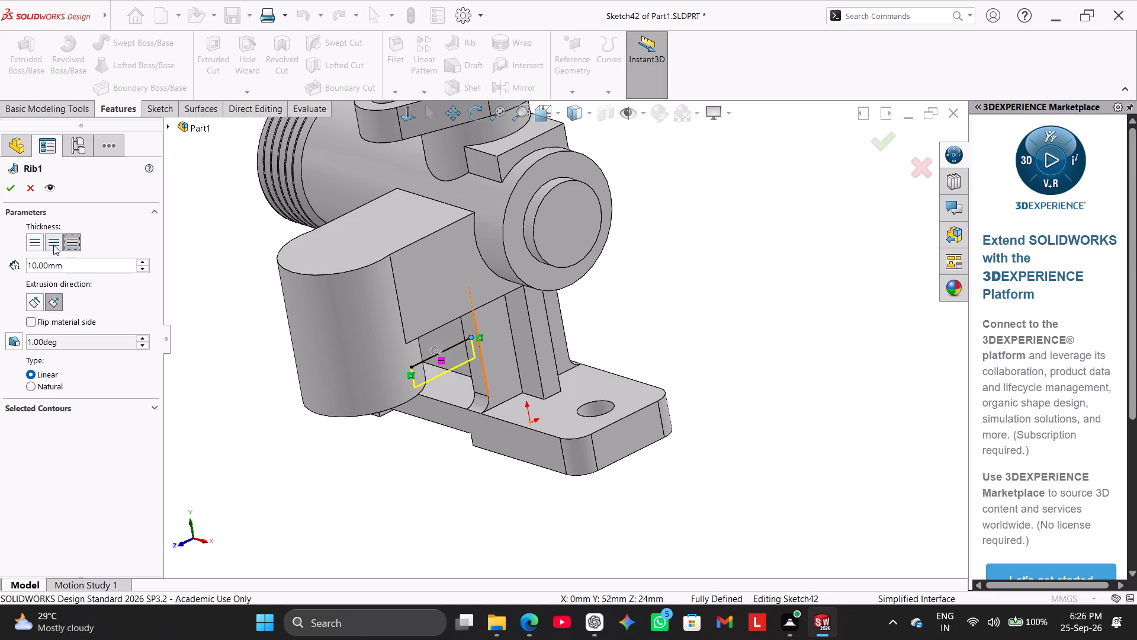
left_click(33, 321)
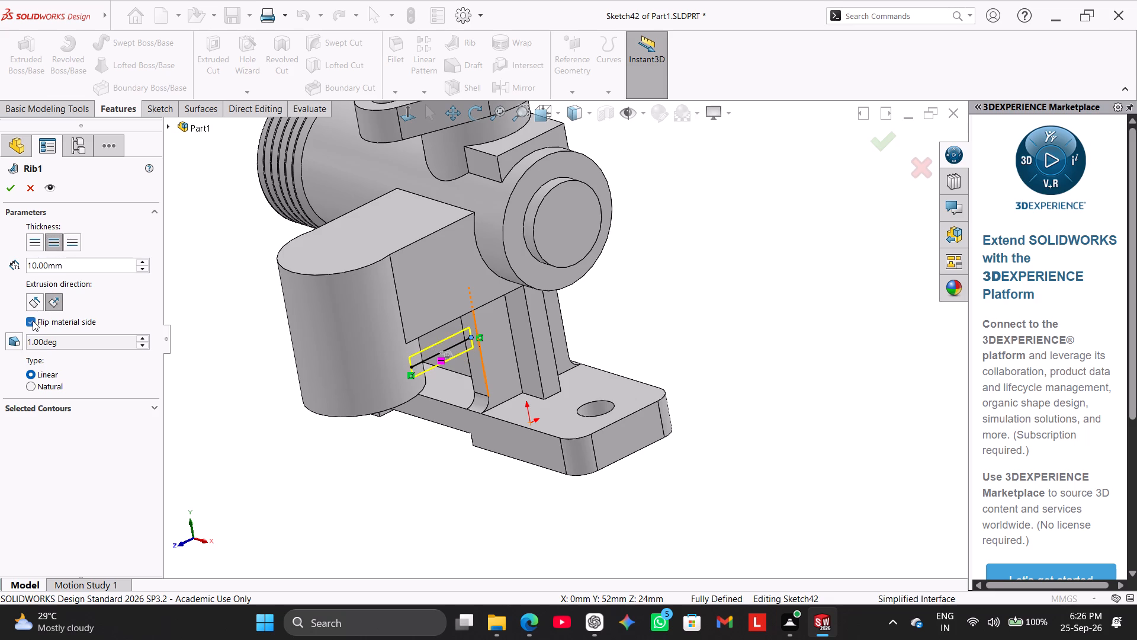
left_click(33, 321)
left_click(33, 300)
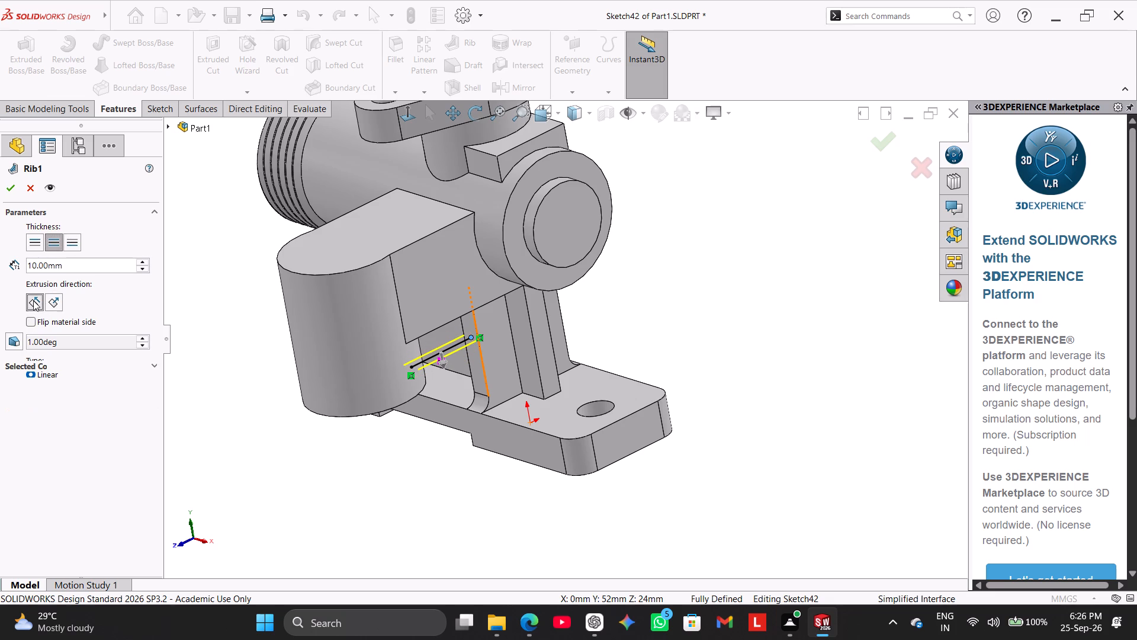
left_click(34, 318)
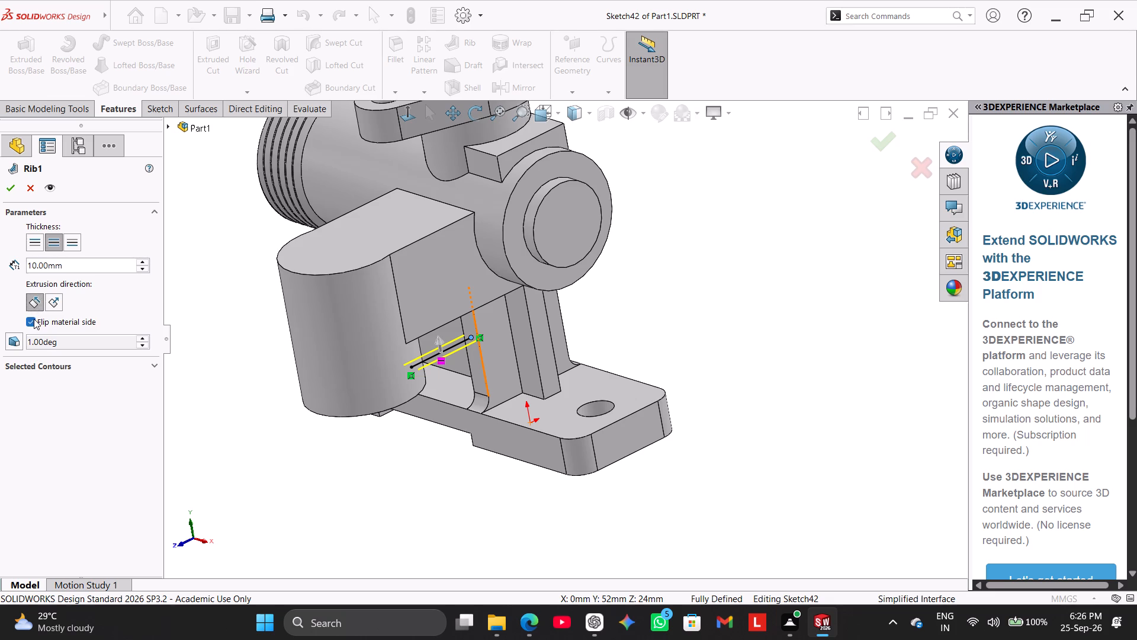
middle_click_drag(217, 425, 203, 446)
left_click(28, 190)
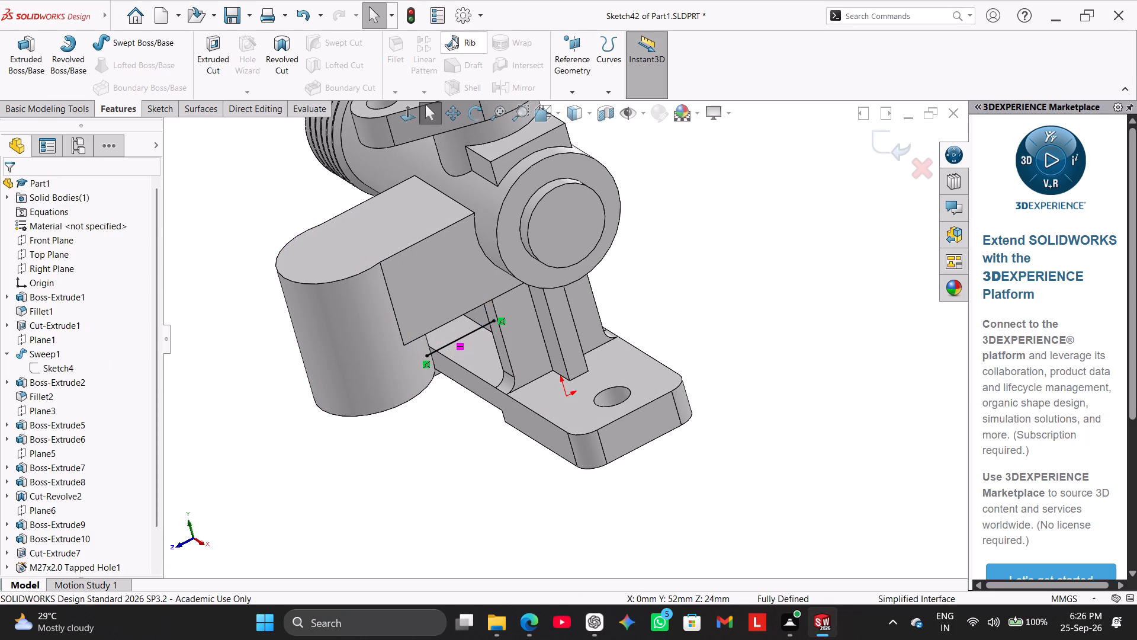
Create a 10 mm both-sides rib from the line, extruded parallel to the sketch with the material side flipped.
left_click(462, 46)
middle_click_drag(232, 332, 216, 313)
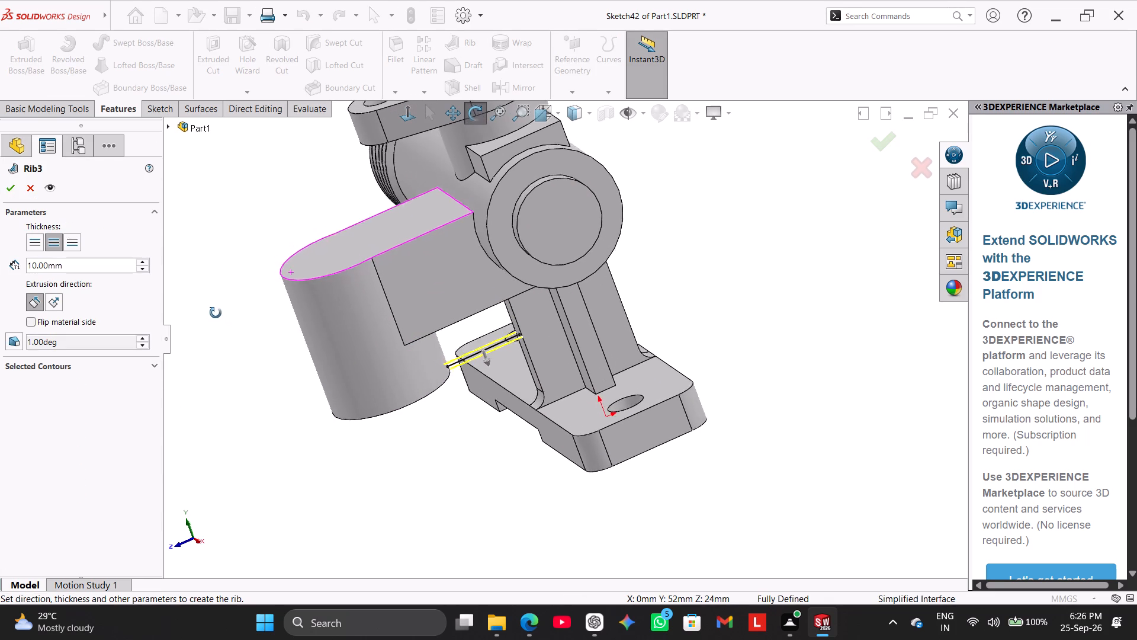
middle_click_drag(216, 313, 239, 334)
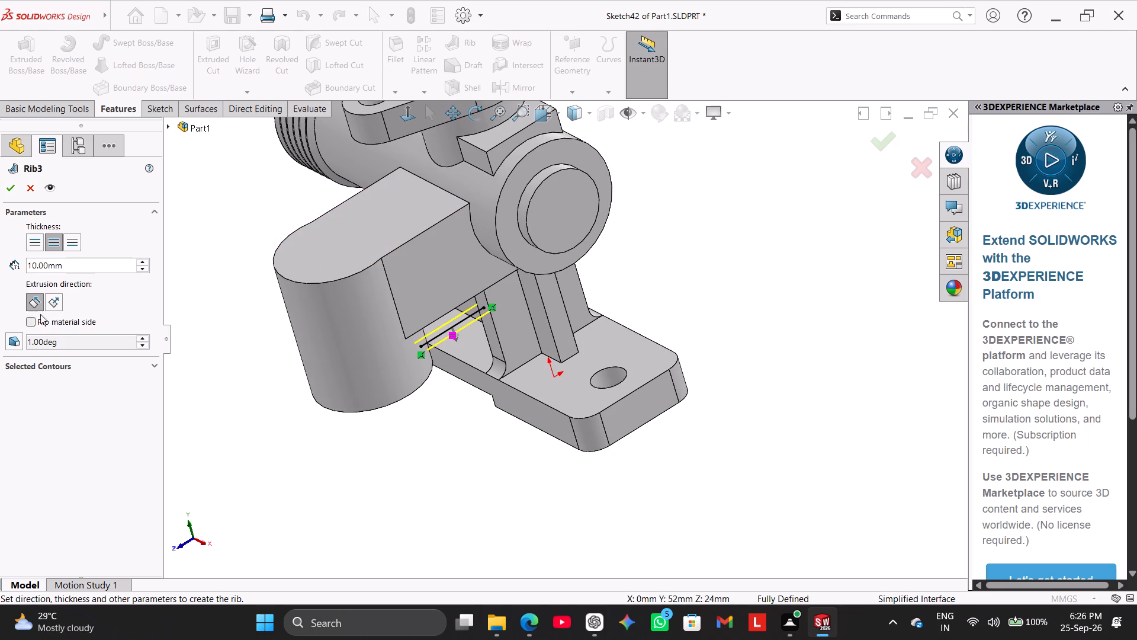
left_click(28, 324)
middle_click_drag(155, 381, 150, 374)
middle_click(245, 383)
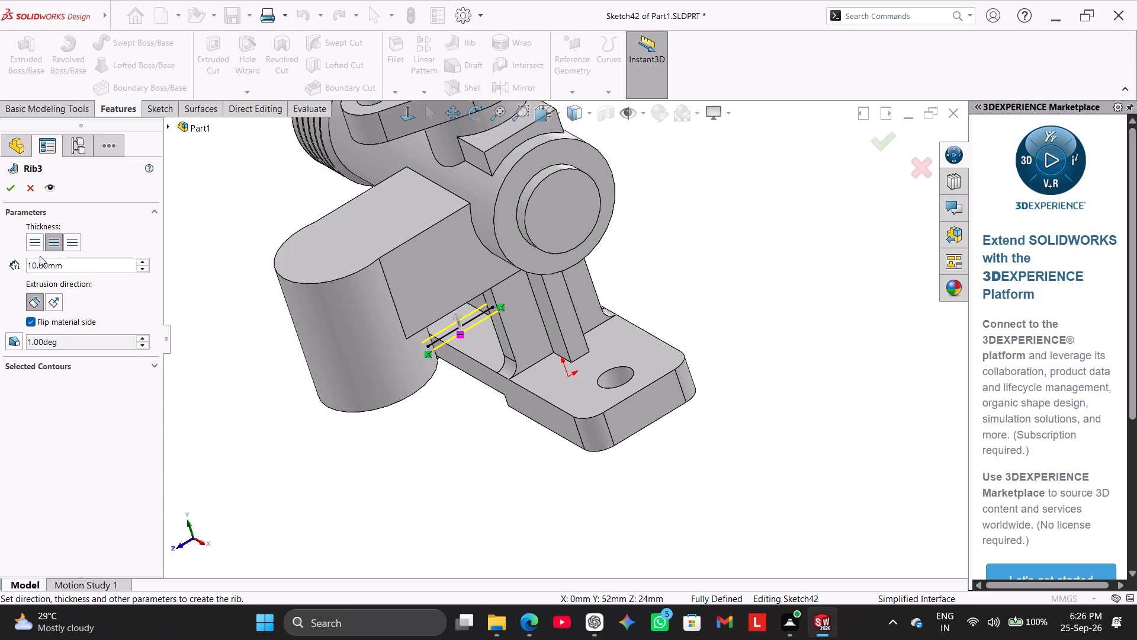
left_click(17, 188)
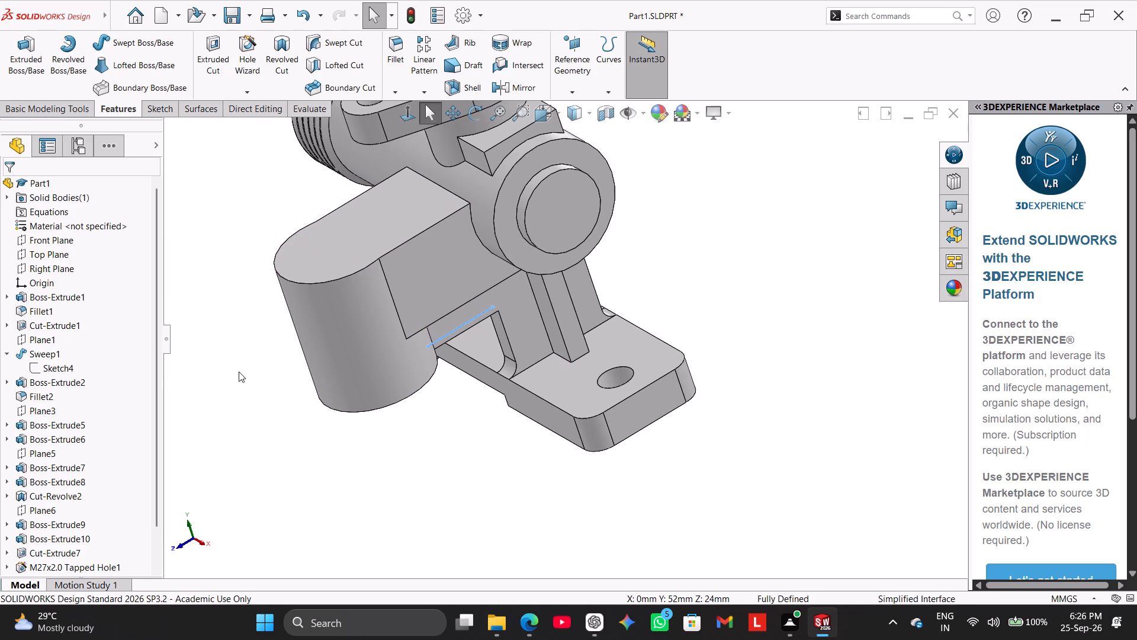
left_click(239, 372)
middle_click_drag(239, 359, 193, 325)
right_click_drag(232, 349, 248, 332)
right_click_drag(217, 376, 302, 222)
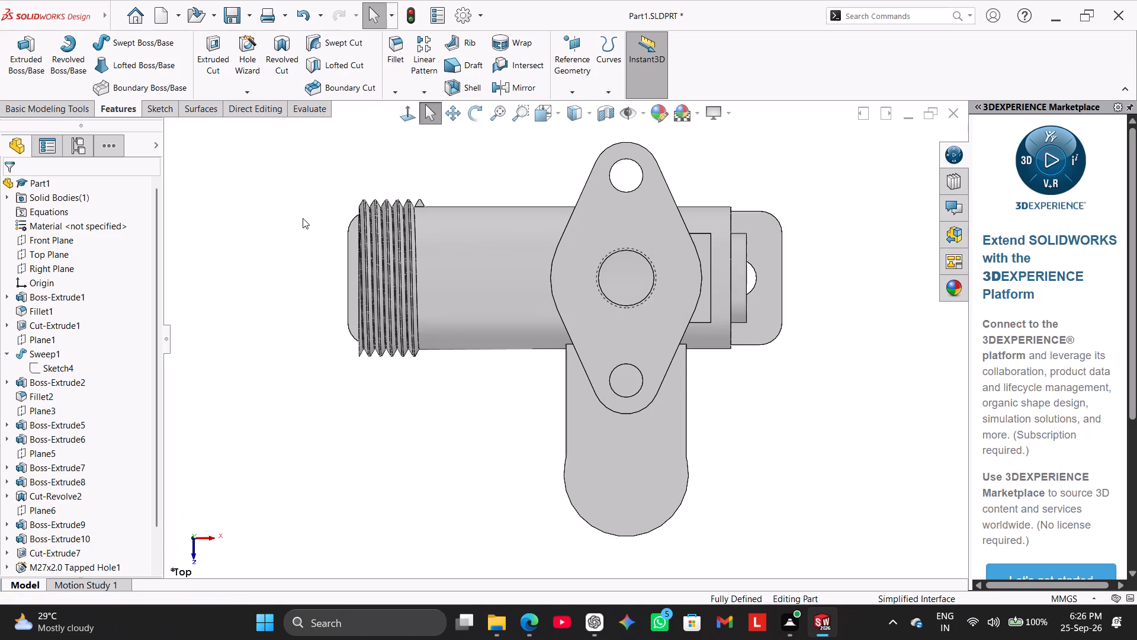
Fillet the inner corner edge where the rib's underside meets the upright post with a 6 mm radius.
left_click(267, 360)
right_click_drag(261, 349, 365, 206)
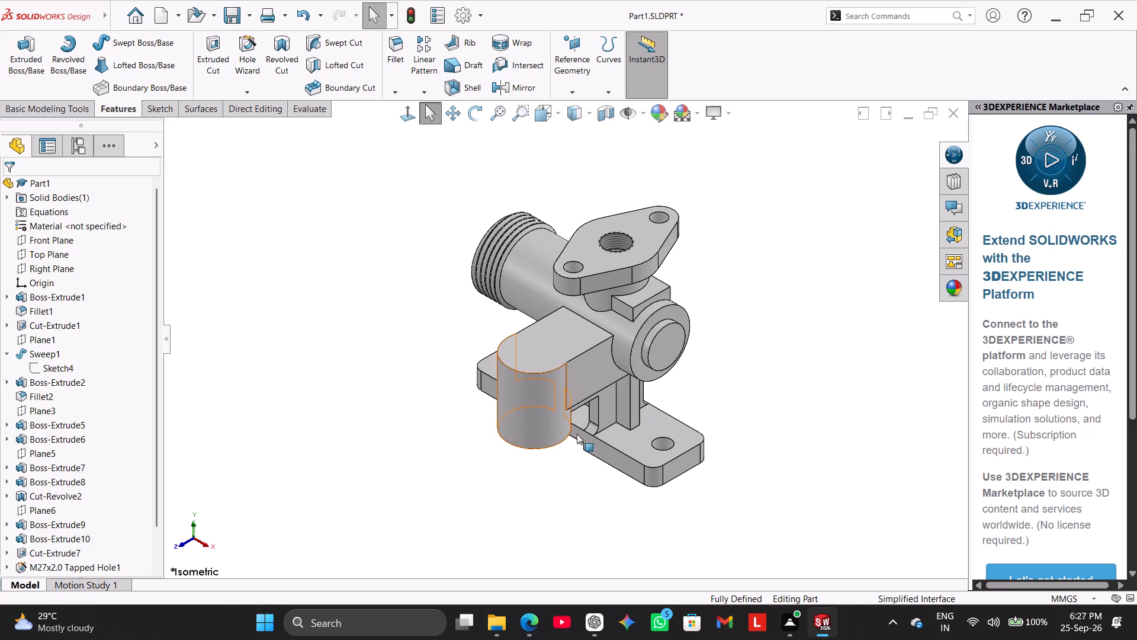
scroll(648, 383, "down", 2)
middle_click_drag(715, 366, 670, 286)
scroll(718, 378, "down", 2)
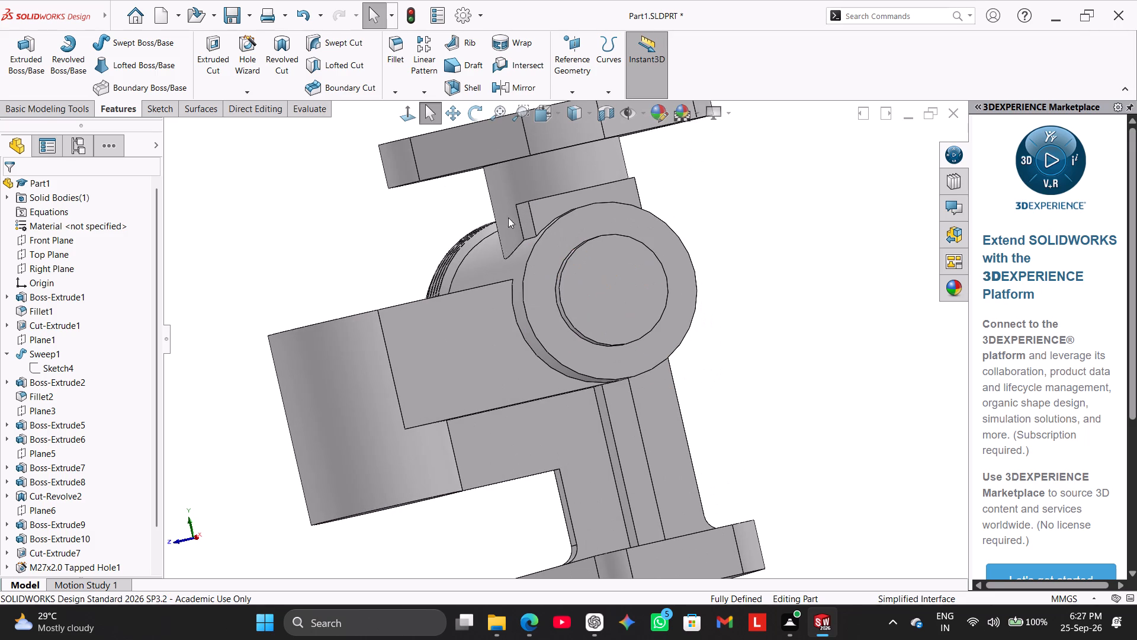
left_click(398, 55)
middle_click_drag(498, 546, 553, 473)
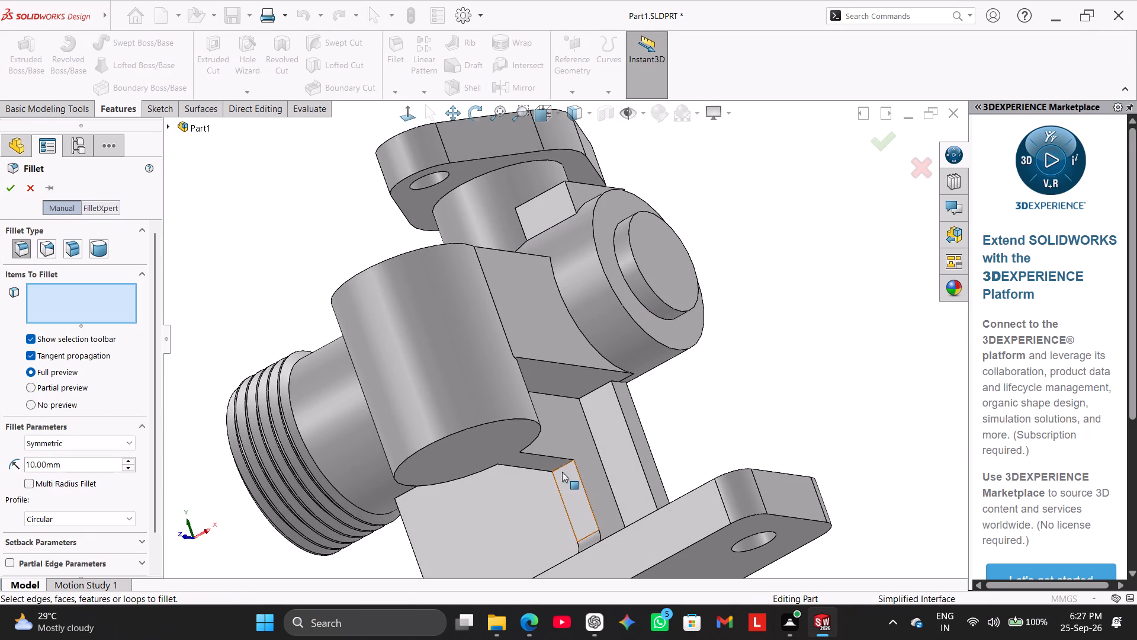
left_click(563, 465)
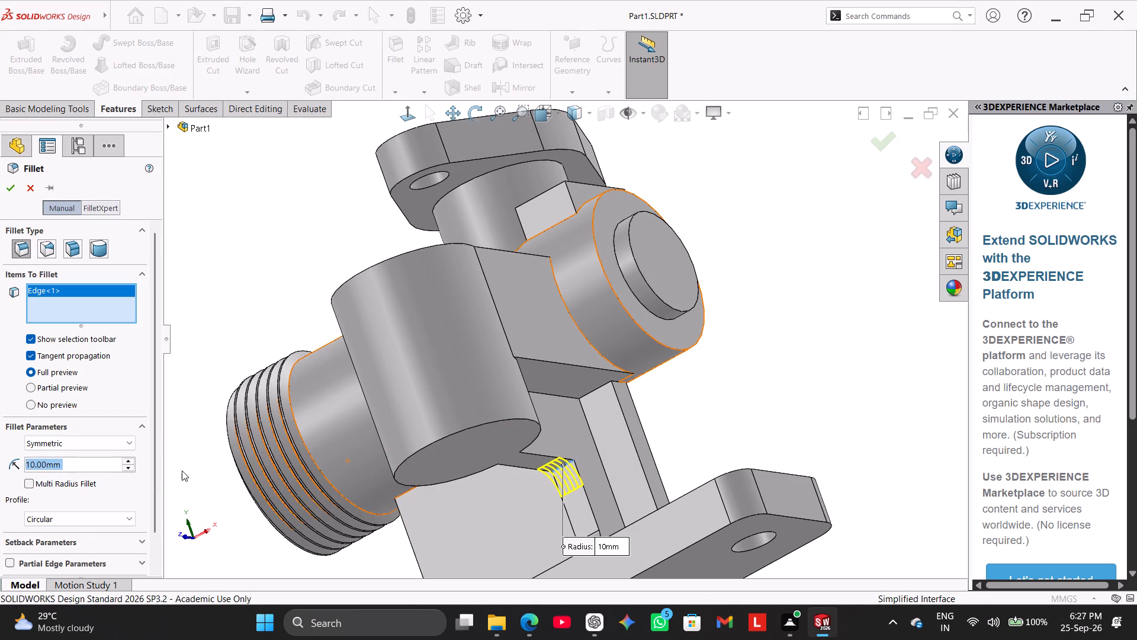
key("6")
key("Return")
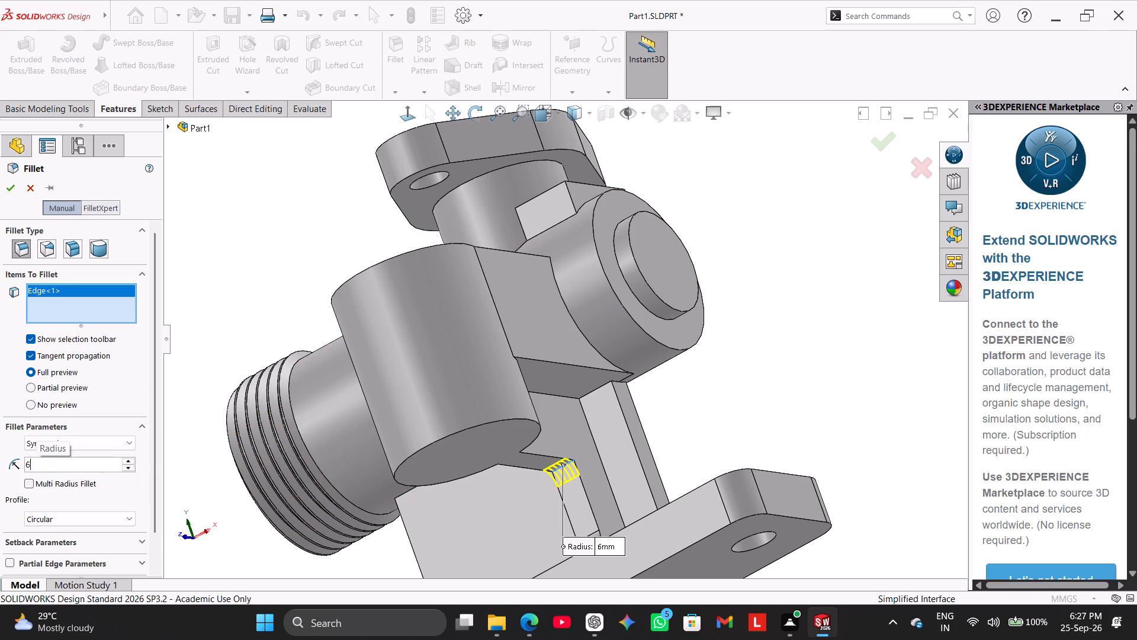
left_click(15, 189)
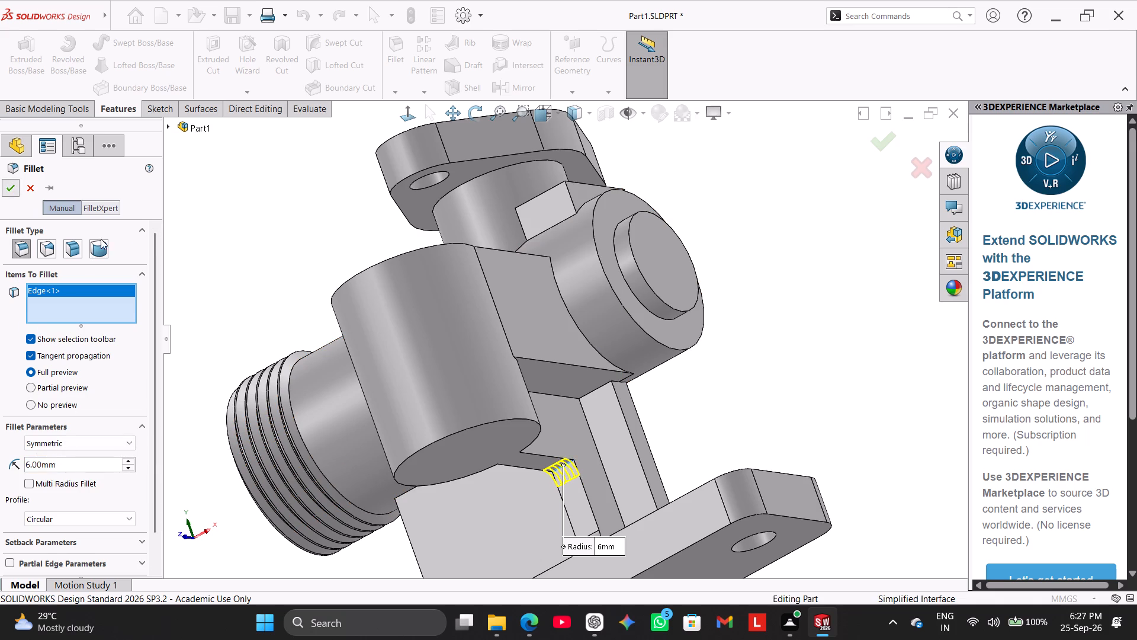
left_click(196, 237)
Inspect the filleted rib corner and the whole part from the side, front and above.
middle_click_drag(264, 247, 272, 265)
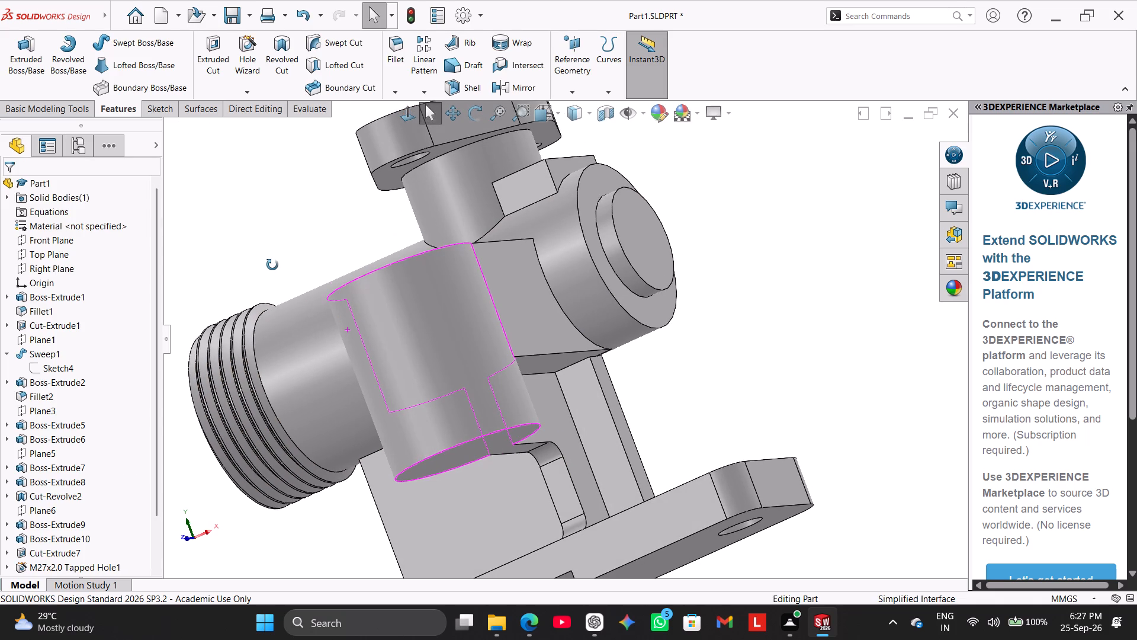
middle_click_drag(272, 265, 282, 266)
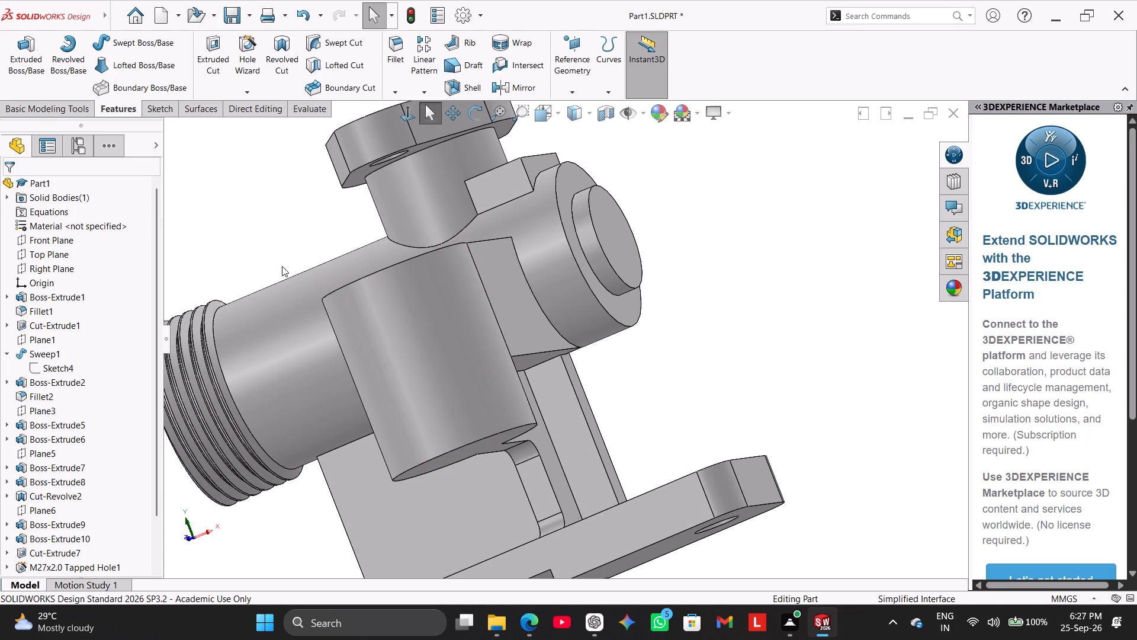
scroll(282, 266, "up", 2)
middle_click_drag(287, 250, 257, 299)
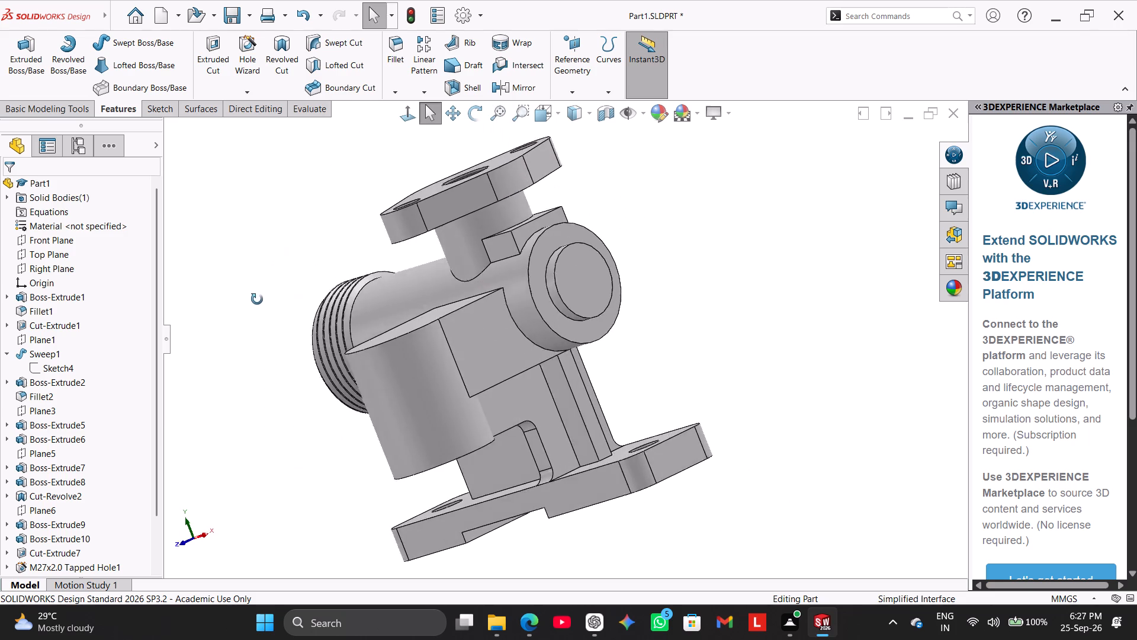
middle_click_drag(257, 299, 211, 335)
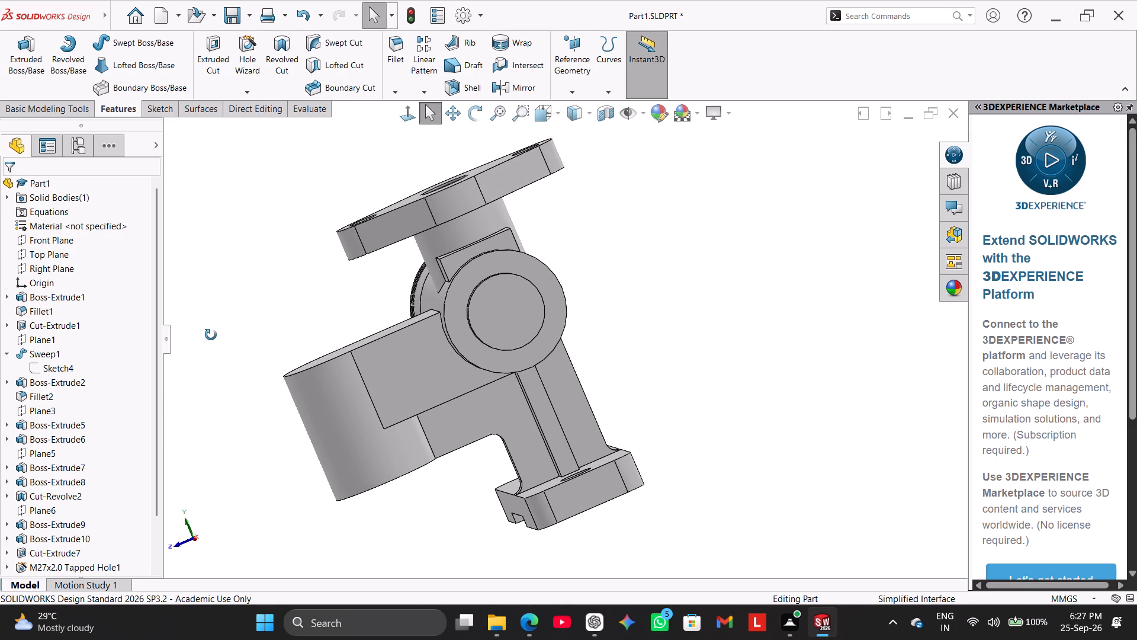
middle_click_drag(211, 335, 325, 334)
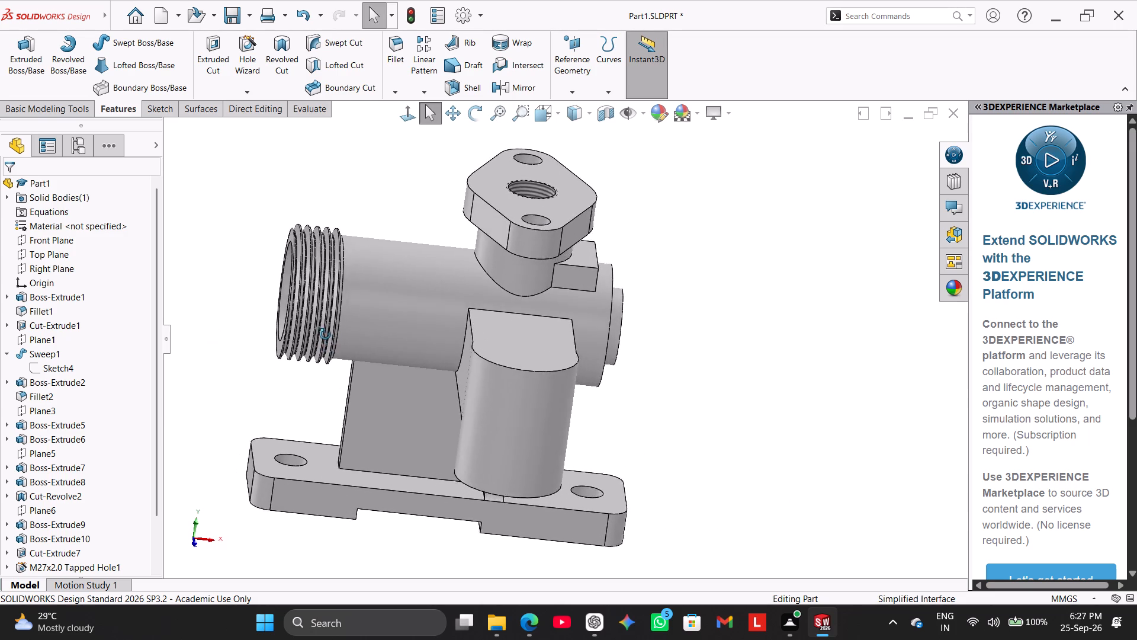
middle_click_drag(325, 334, 296, 418)
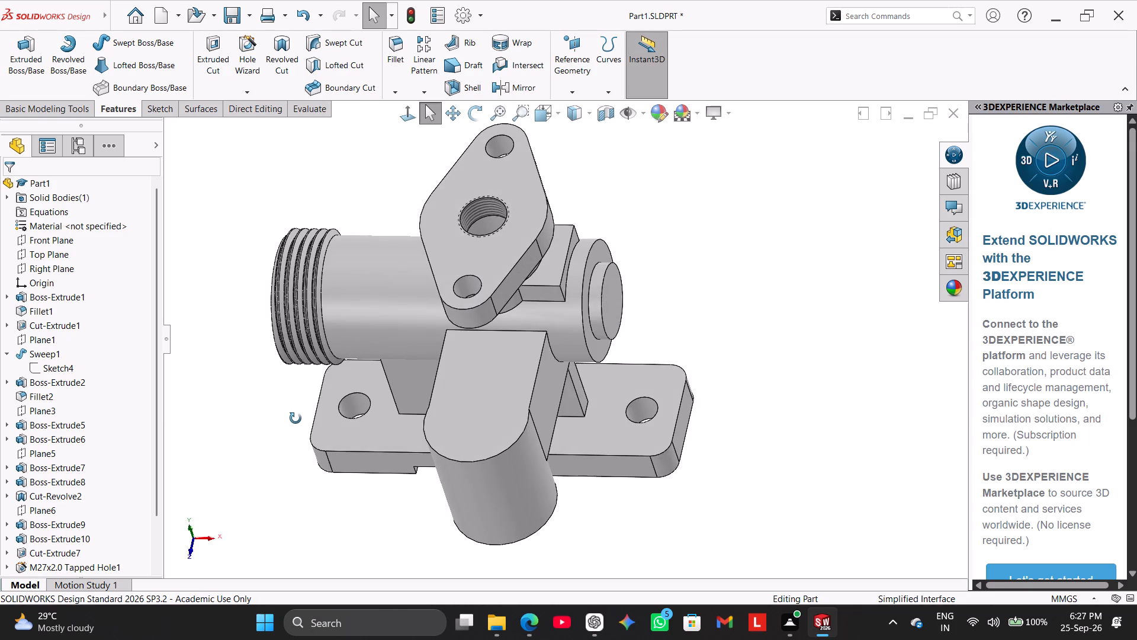
middle_click_drag(296, 418, 309, 414)
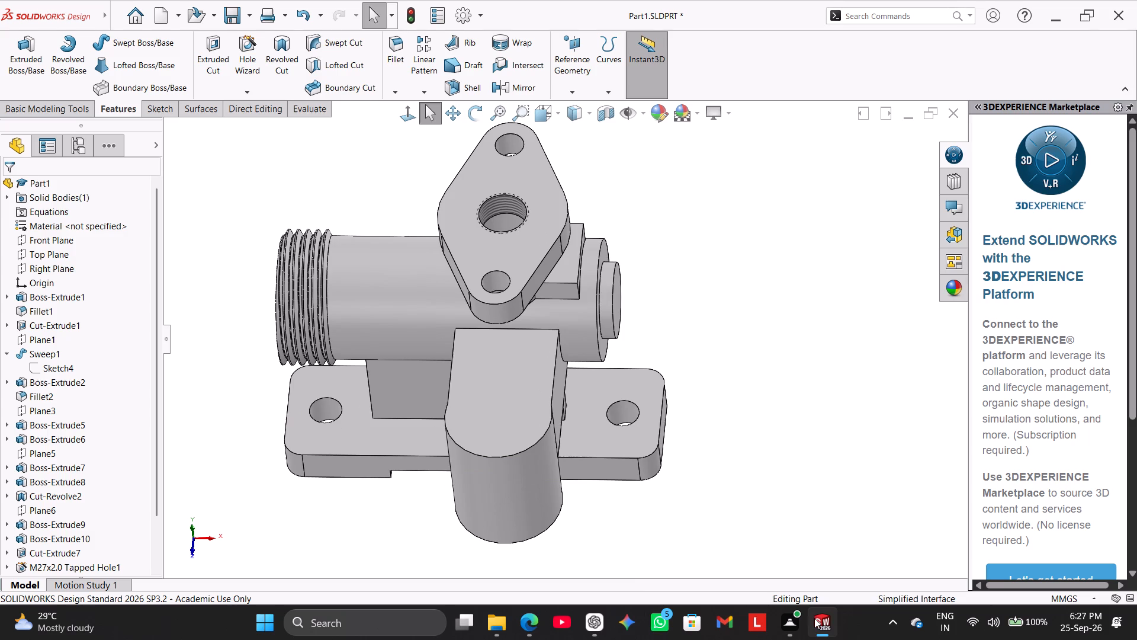
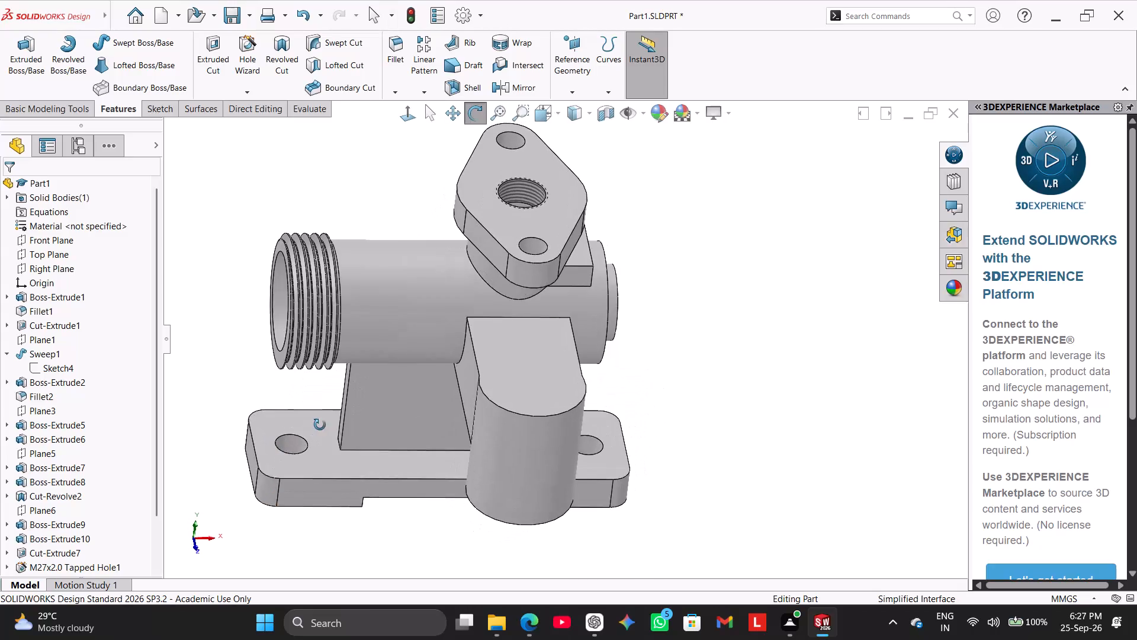
Examine the whole part from the front, above, in isometric view and from the closed end of the horizontal cylinder.
scroll(280, 439, "up", 1)
middle_click_drag(280, 439, 256, 453)
scroll(280, 439, "up", 1)
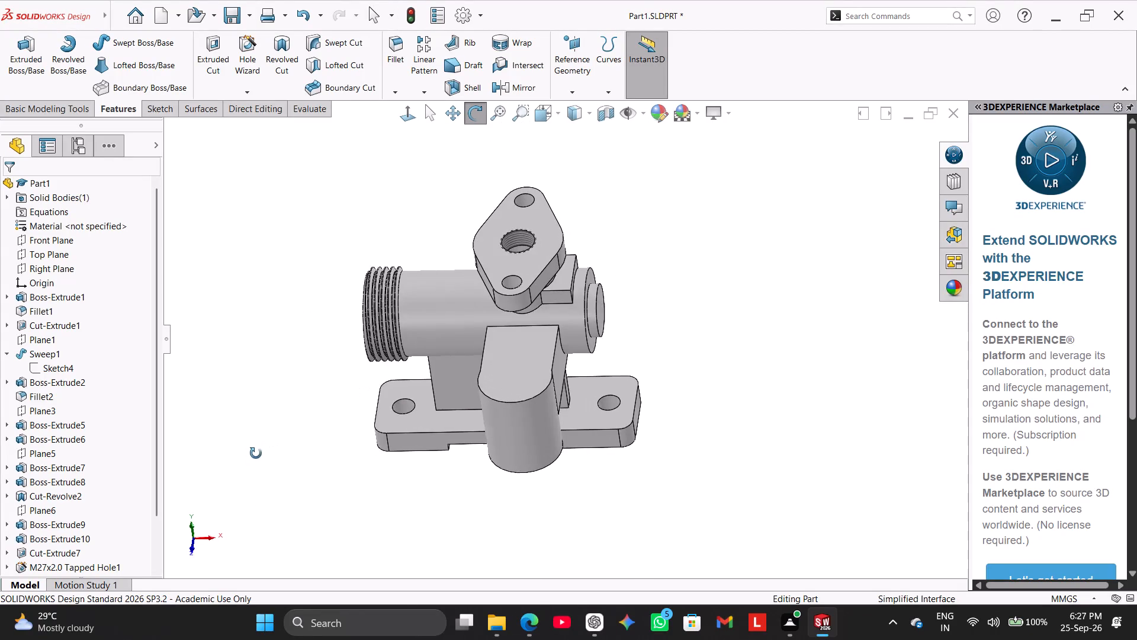
middle_click_drag(256, 453, 227, 569)
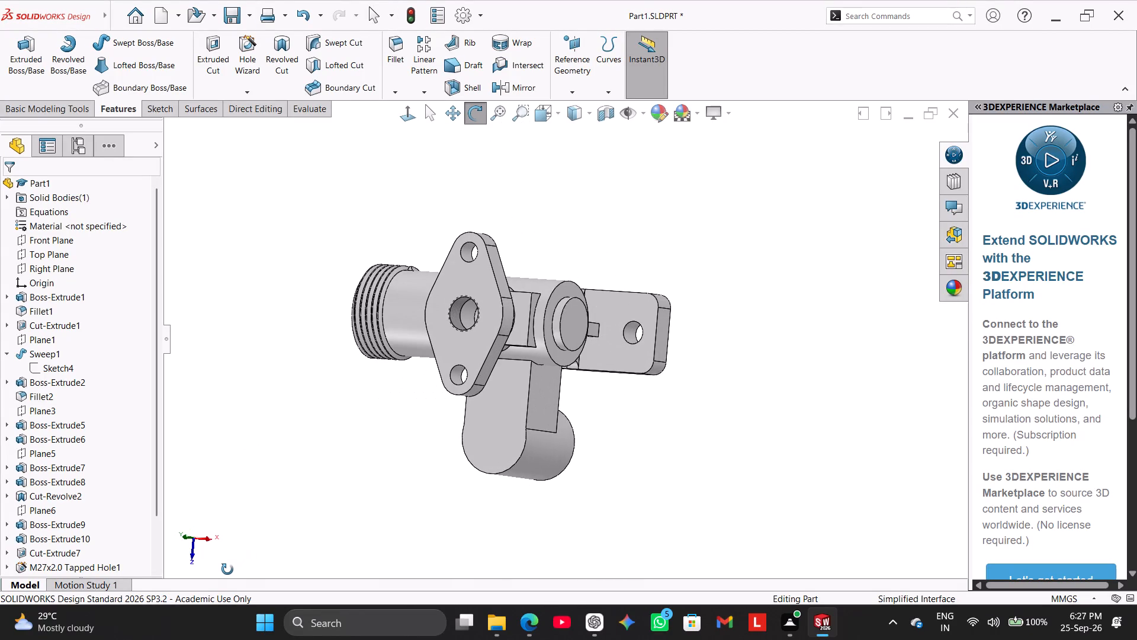
middle_click_drag(227, 569, 243, 556)
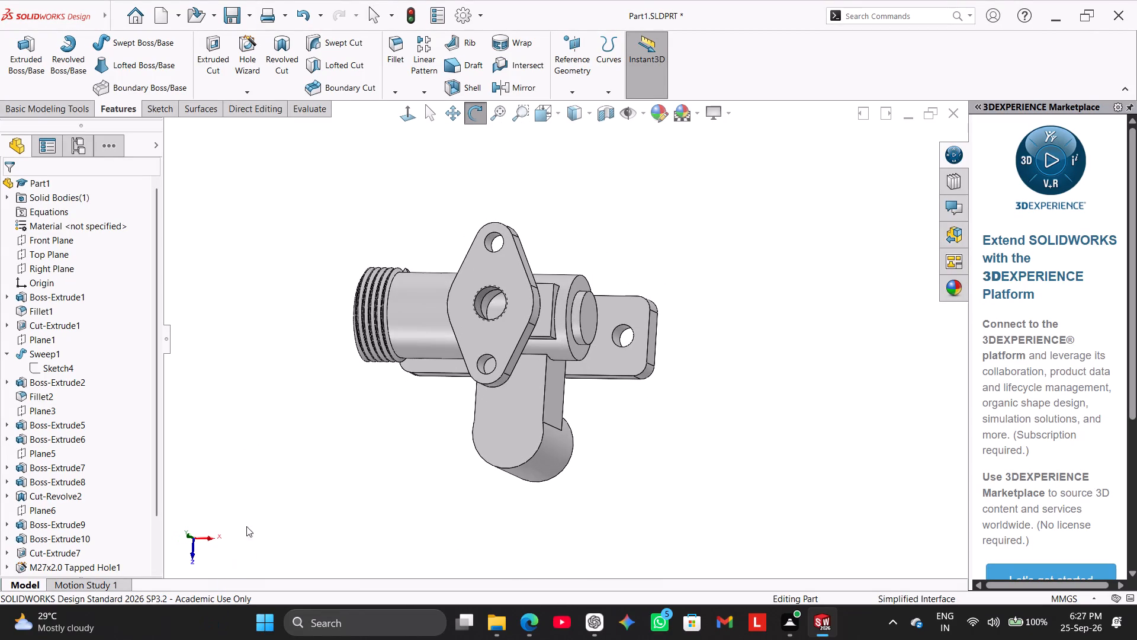
right_click_drag(228, 456, 355, 324)
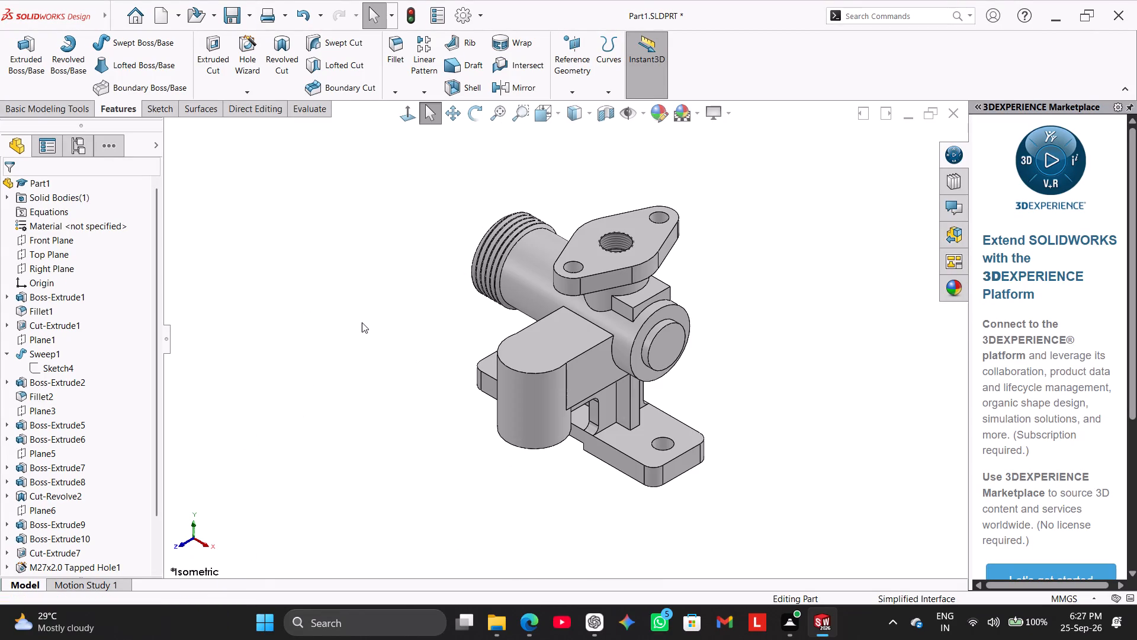
middle_click_drag(374, 337, 400, 370)
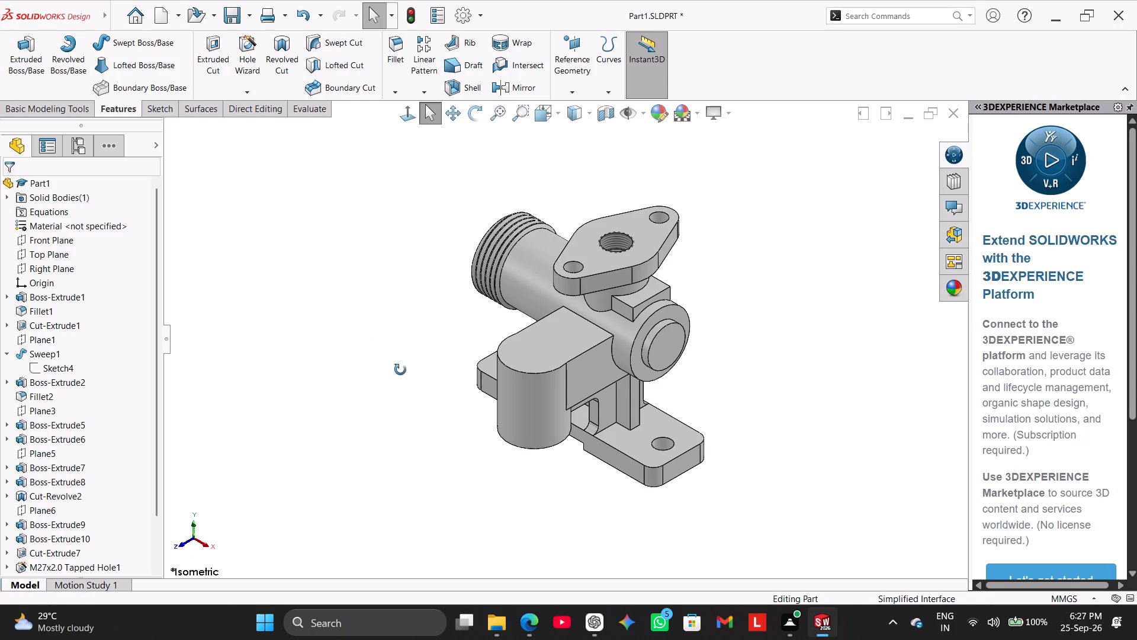
middle_click_drag(400, 370, 425, 456)
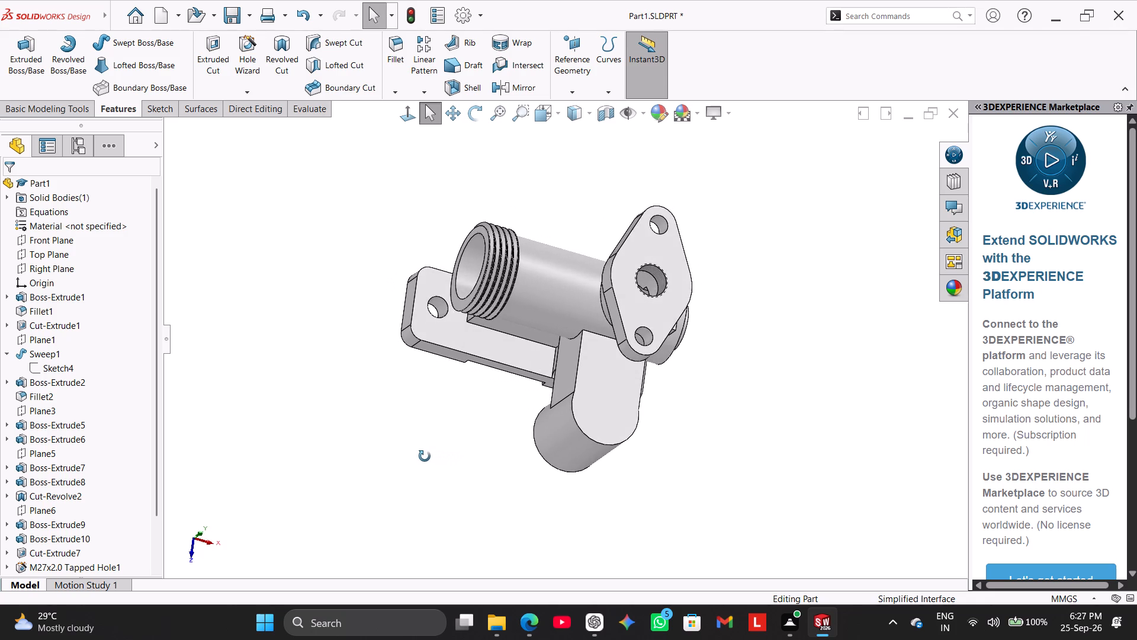
middle_click_drag(425, 456, 429, 452)
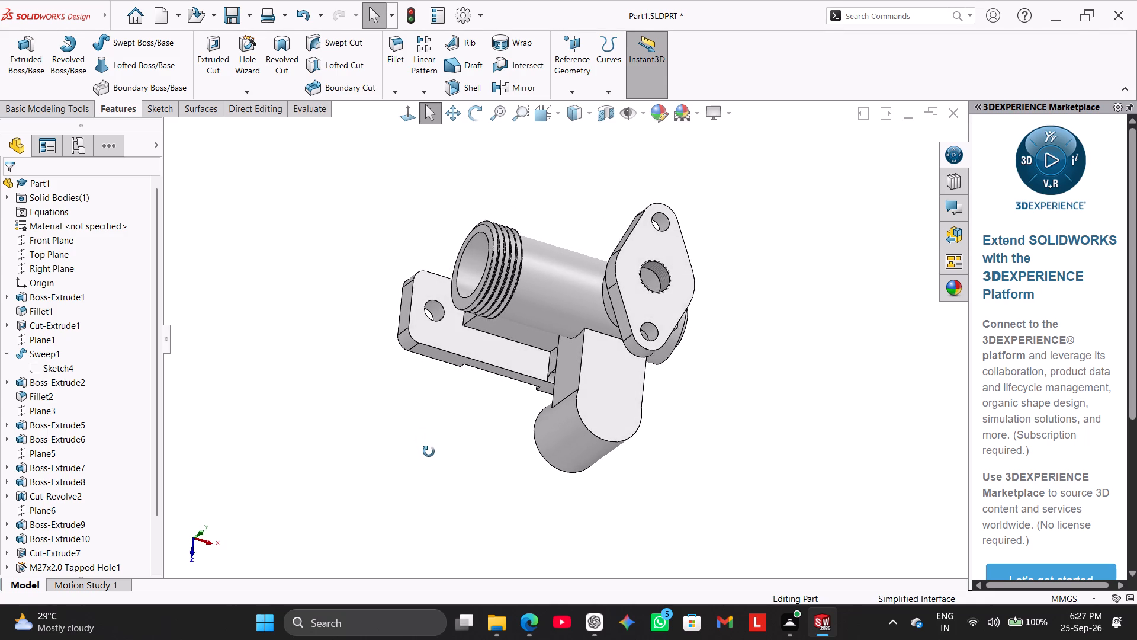
middle_click_drag(429, 452, 430, 462)
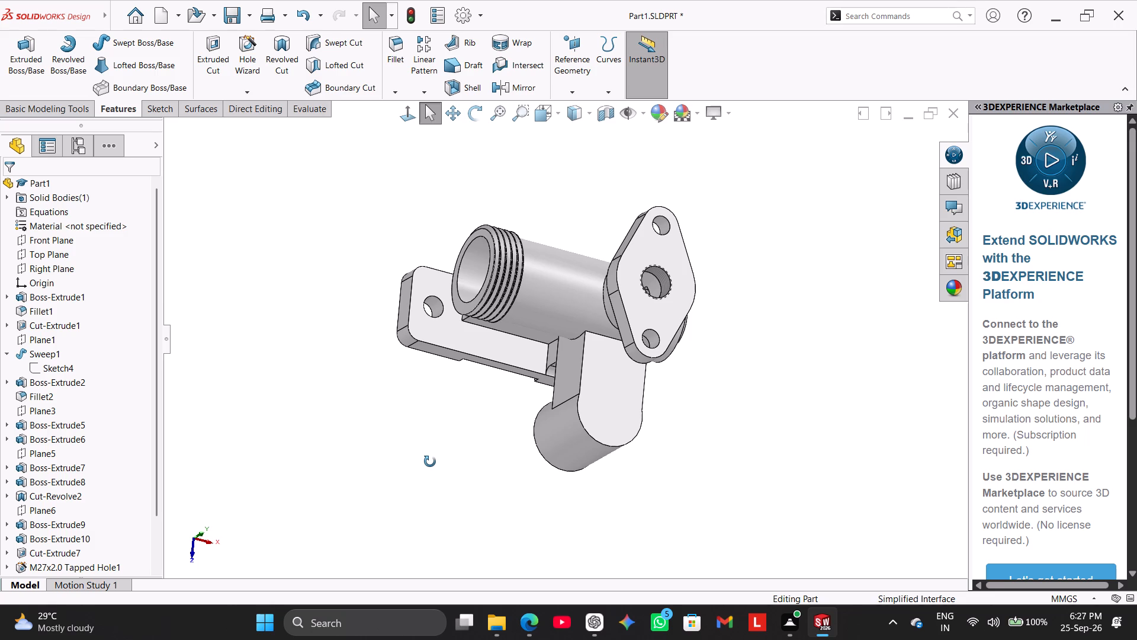
middle_click_drag(430, 462, 411, 417)
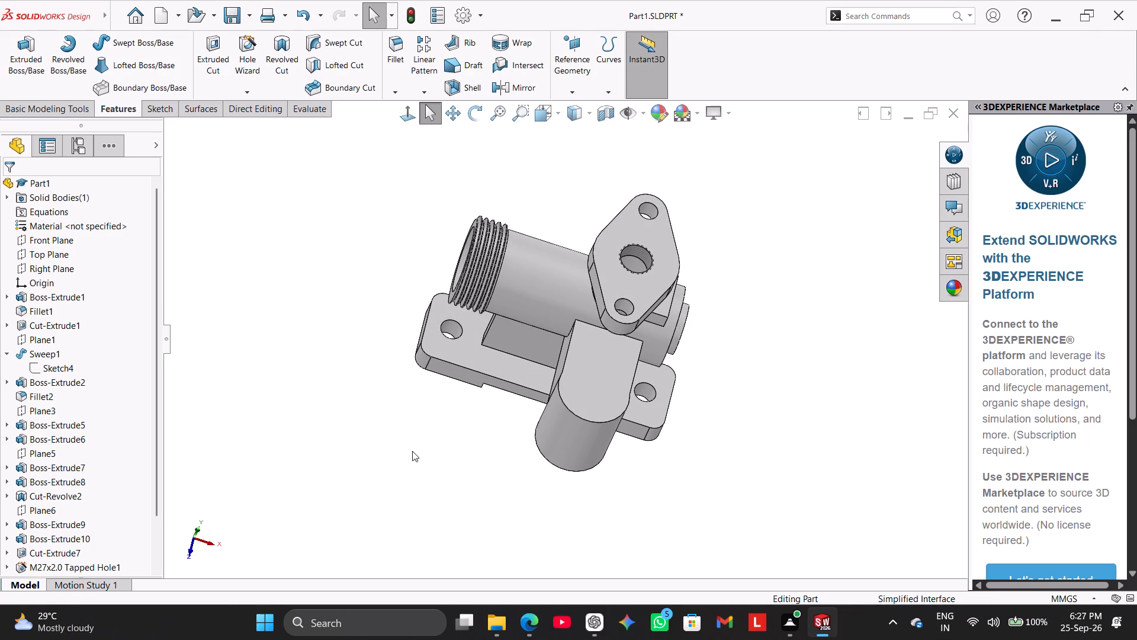
middle_click_drag(412, 452, 309, 393)
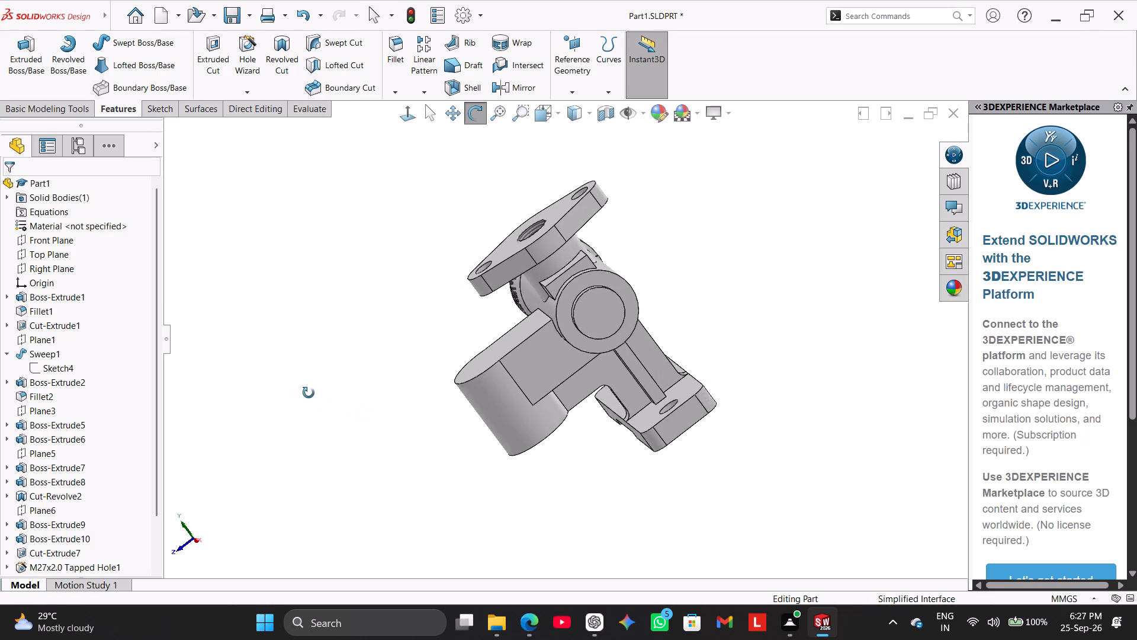
middle_click_drag(309, 393, 311, 371)
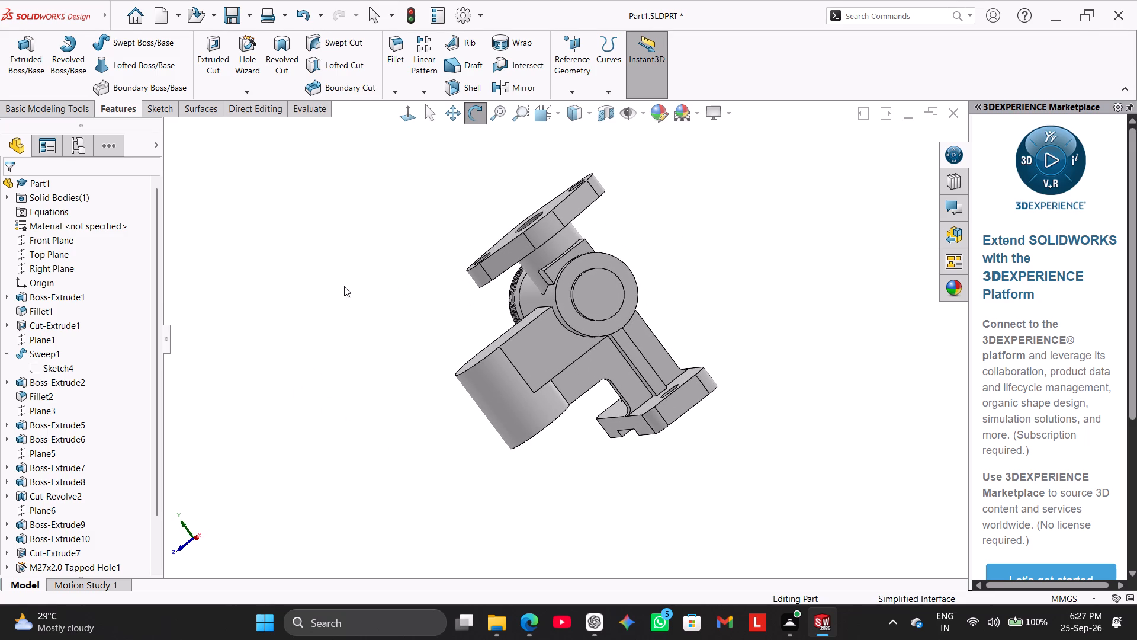
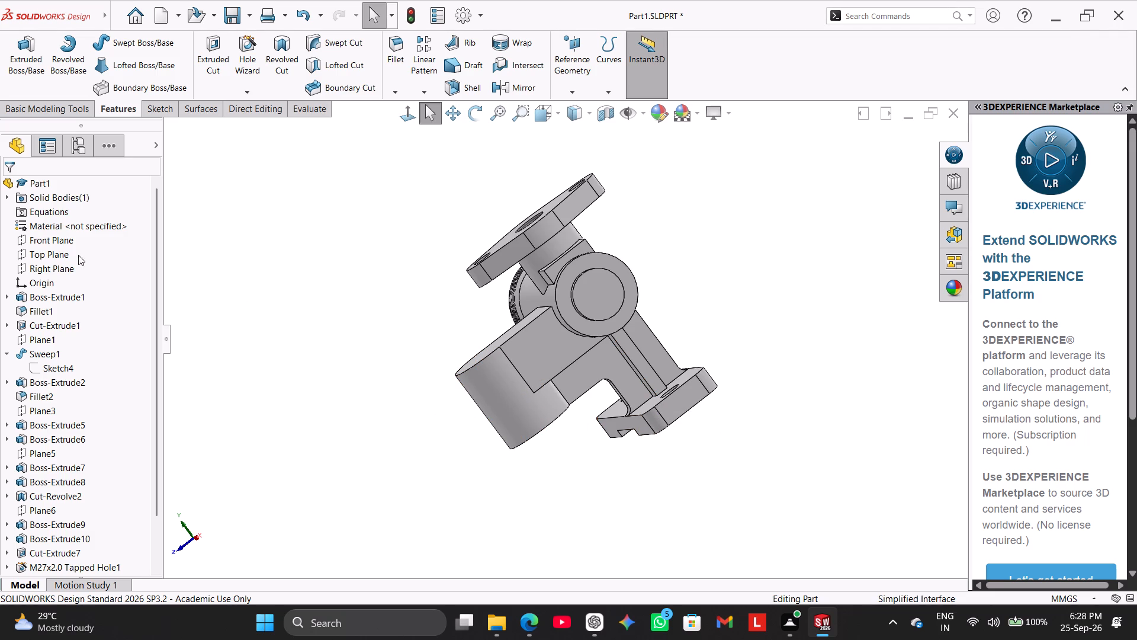
Start a sketch on the Front Plane and draw a rectangle about 39 mm wide over the round-fronted side boss.
left_click(63, 240)
left_click(83, 223)
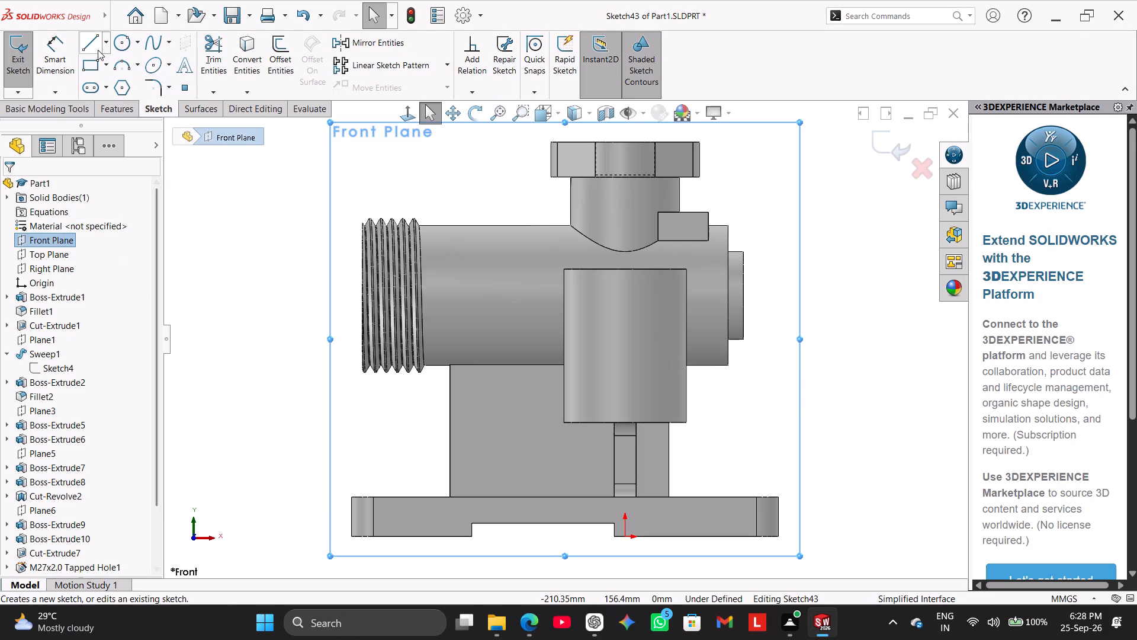
left_click(87, 68)
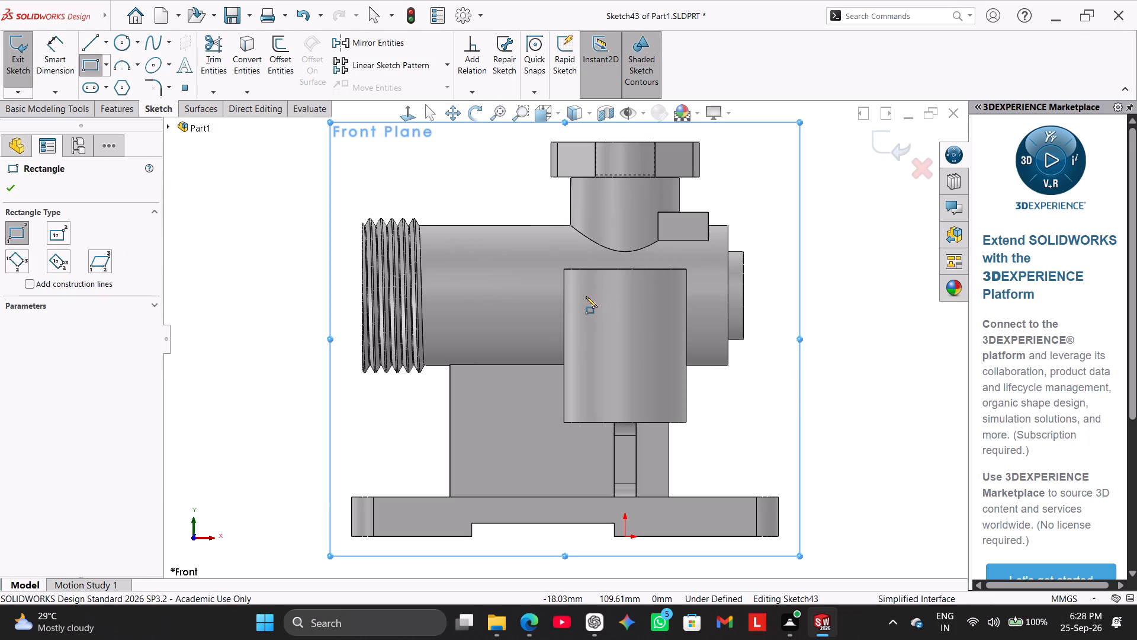
left_click(586, 296)
left_click(671, 356)
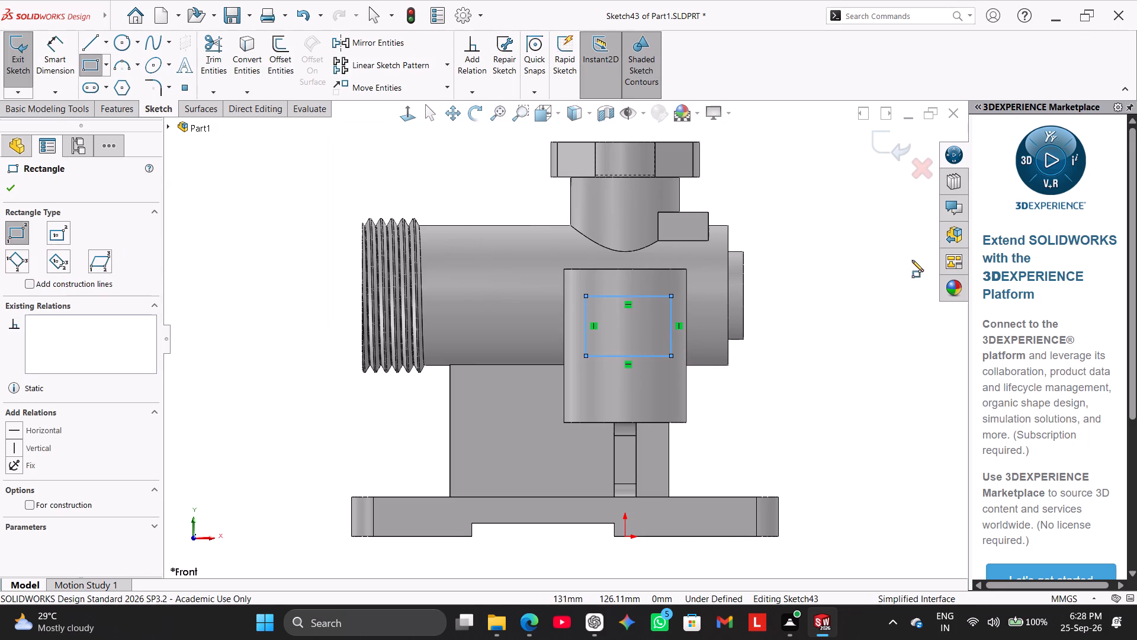
right_click(912, 260)
left_click(931, 273)
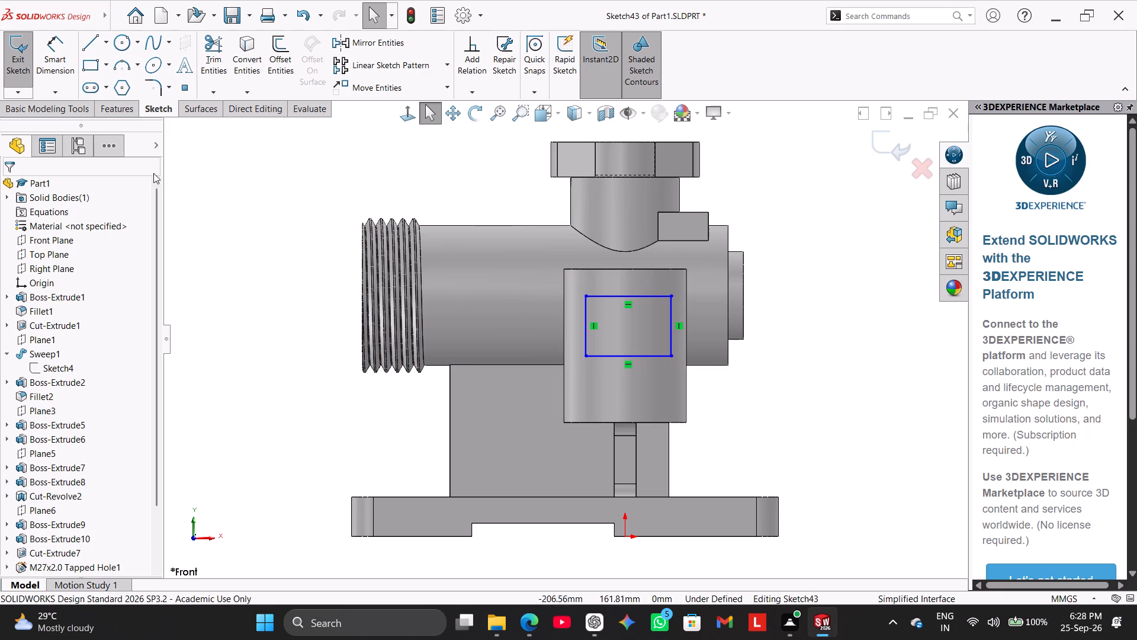
Dimension the rectangle 28 mm high and 40 mm wide, with its upper edge 8 mm below the boss's top edge.
left_click(60, 55)
left_click(587, 312)
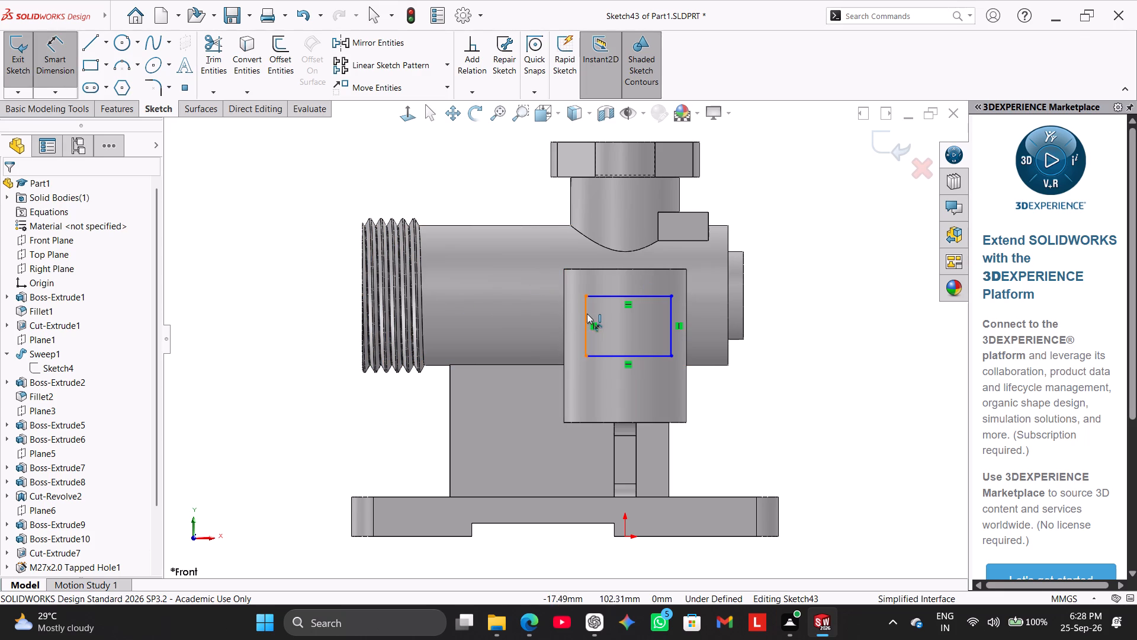
left_click(519, 315)
type("28")
key("Return")
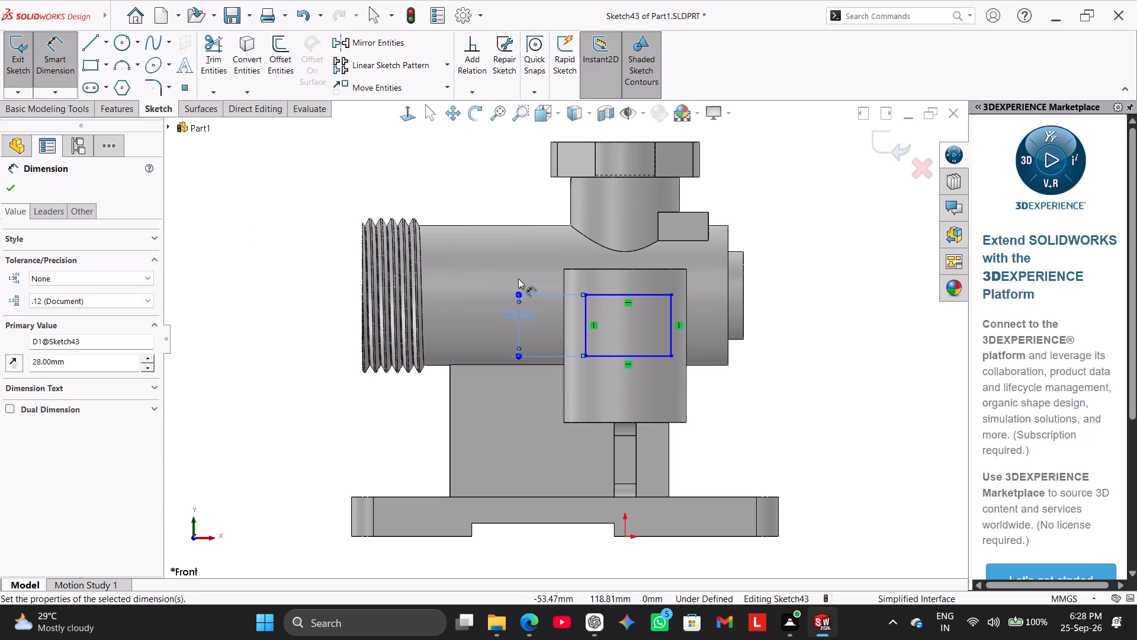
left_click(609, 295)
left_click(600, 269)
left_click(515, 263)
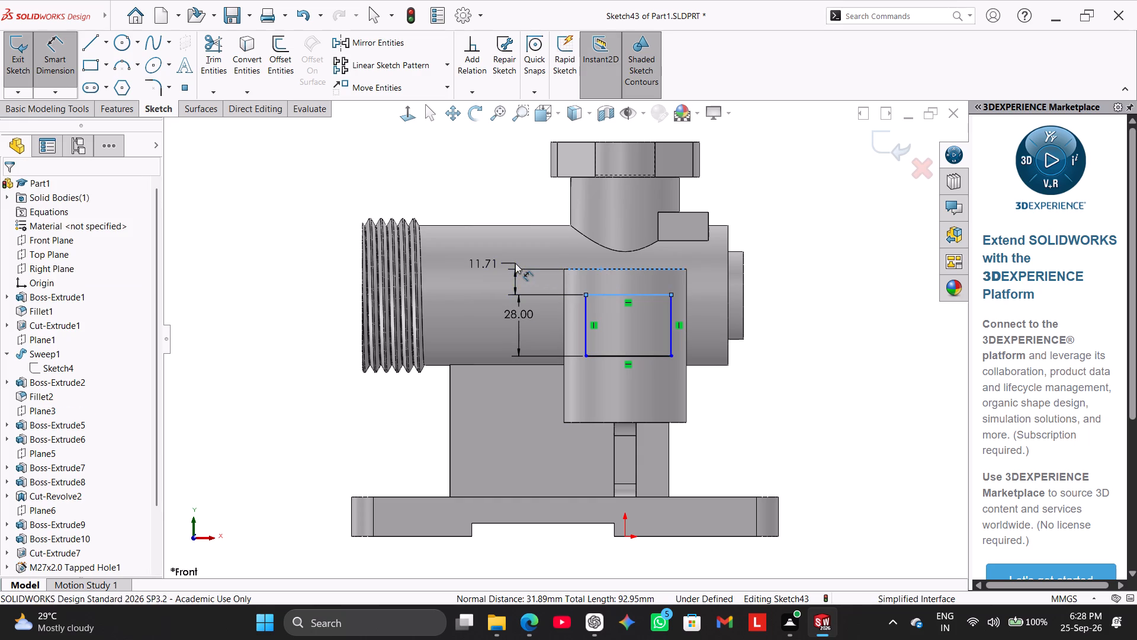
key("8")
key("Return")
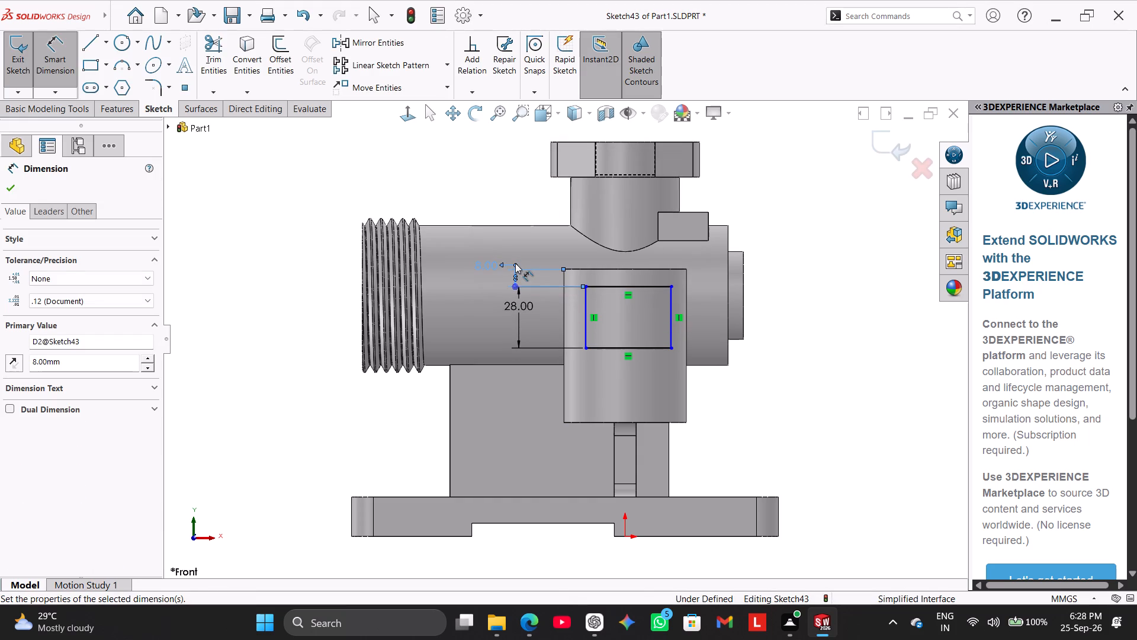
left_click(603, 349)
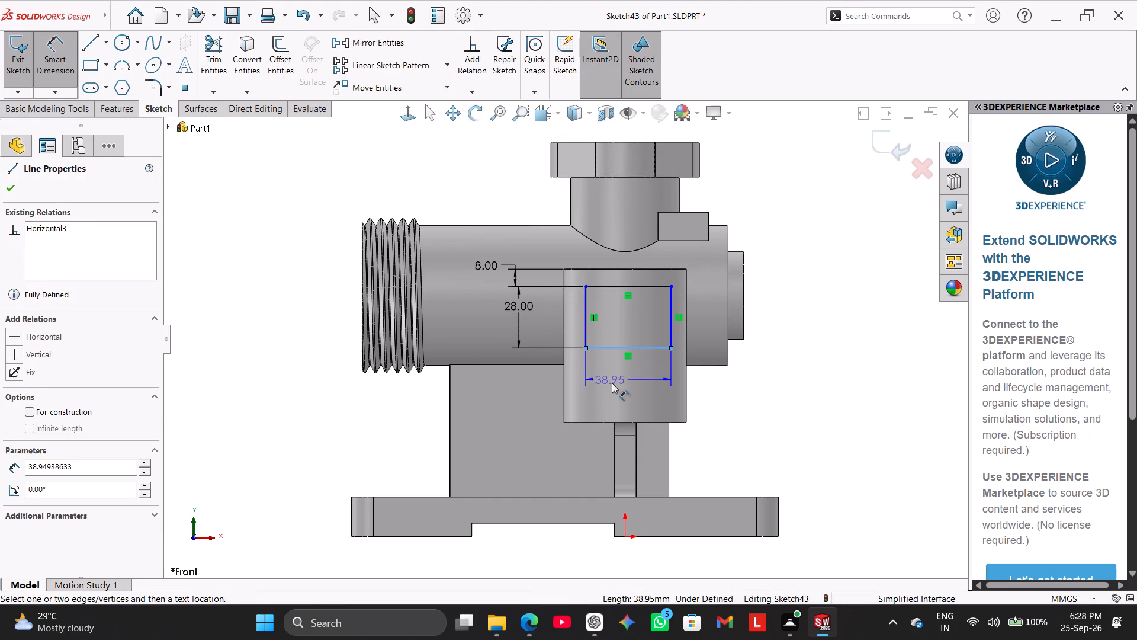
left_click(617, 388)
type("40")
key("Return")
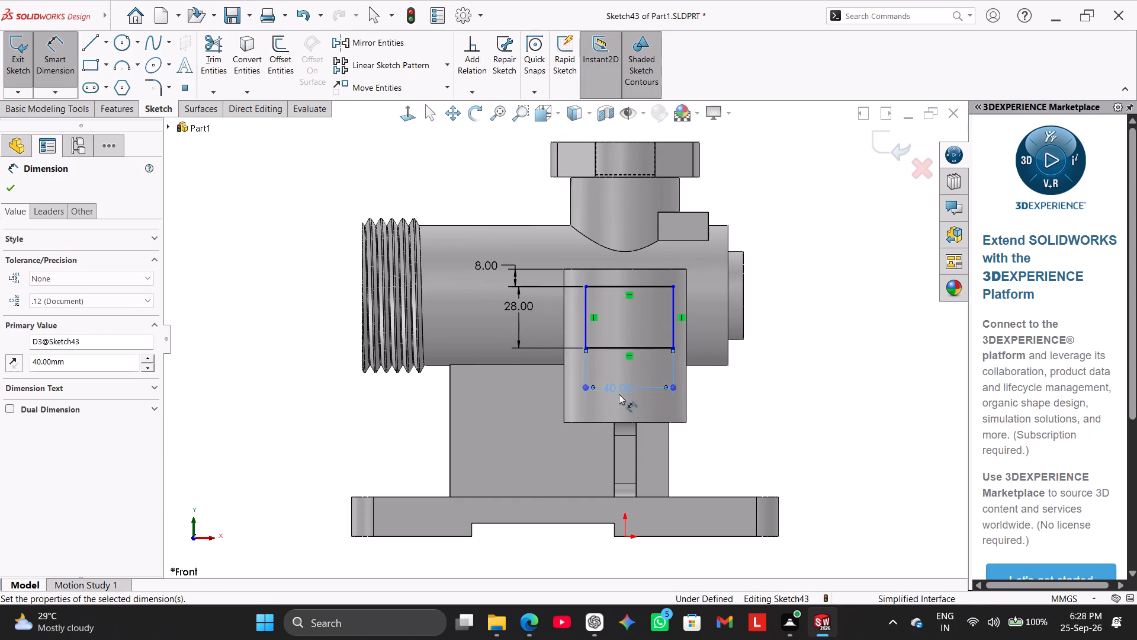
right_click(814, 298)
left_click(850, 334)
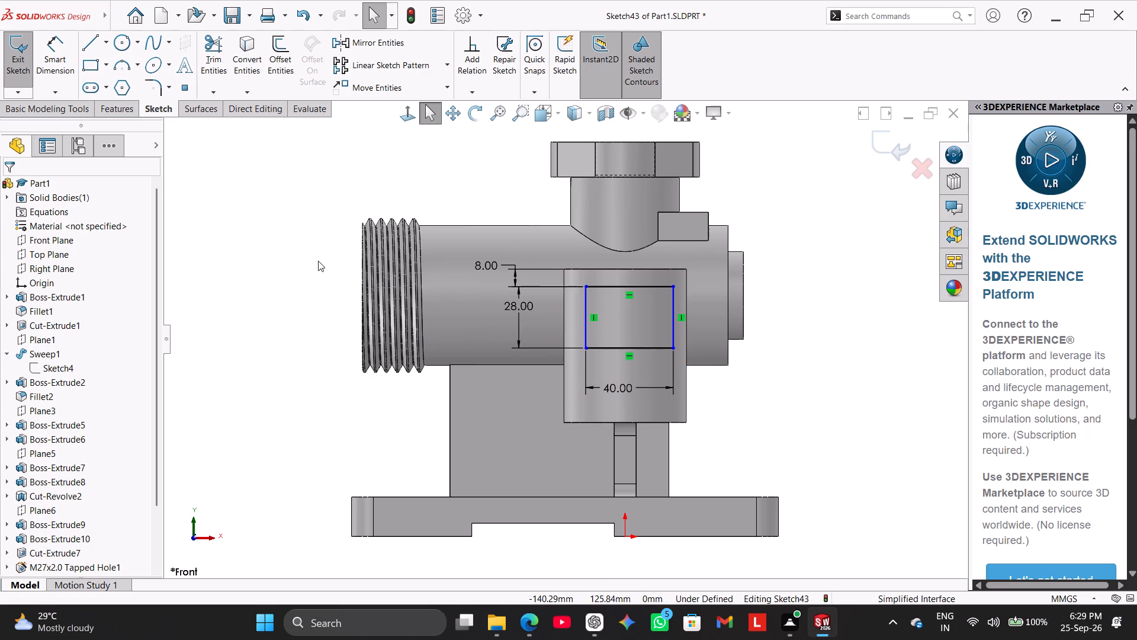
Draw a centerline from the midpoint of the rectangle's lower edge to the origin and make it vertical.
left_click(105, 44)
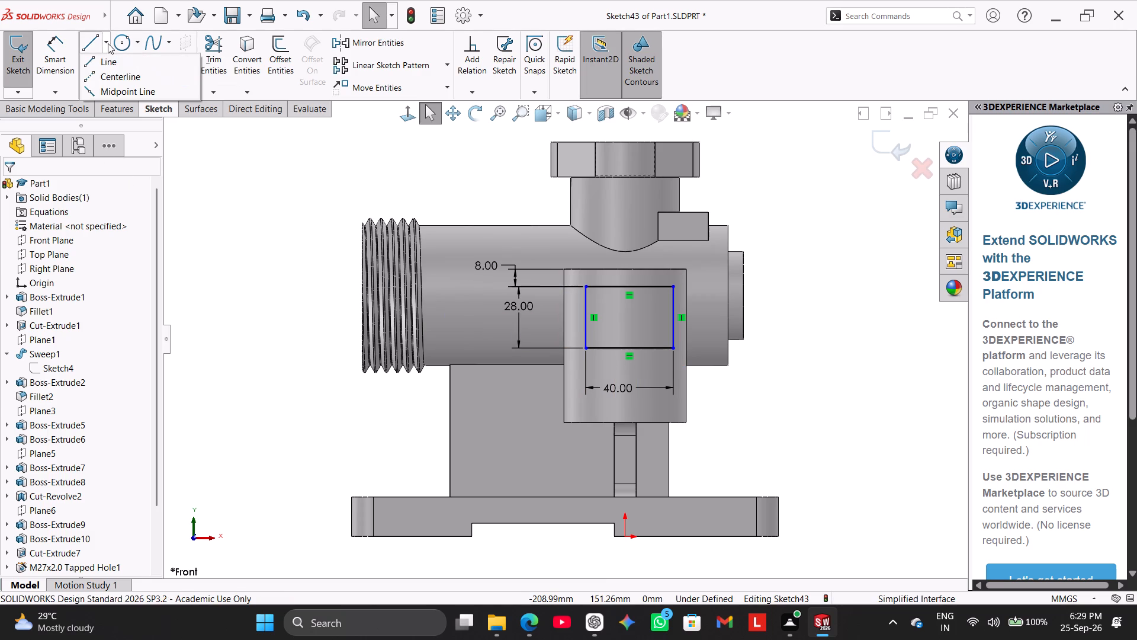
left_click(108, 73)
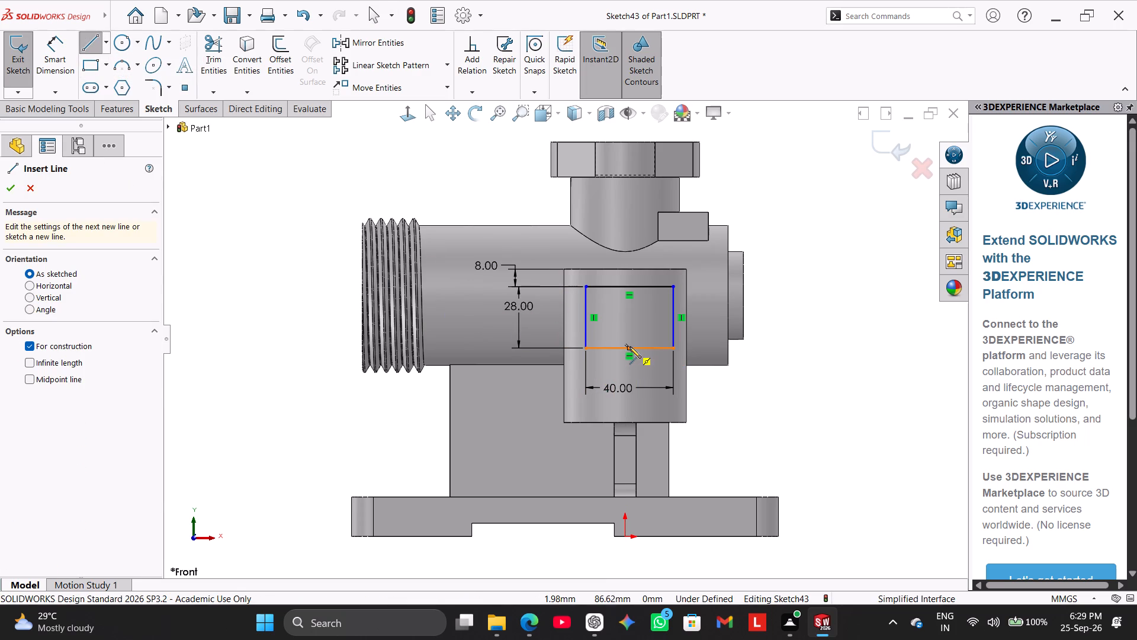
left_click(629, 347)
left_click(625, 536)
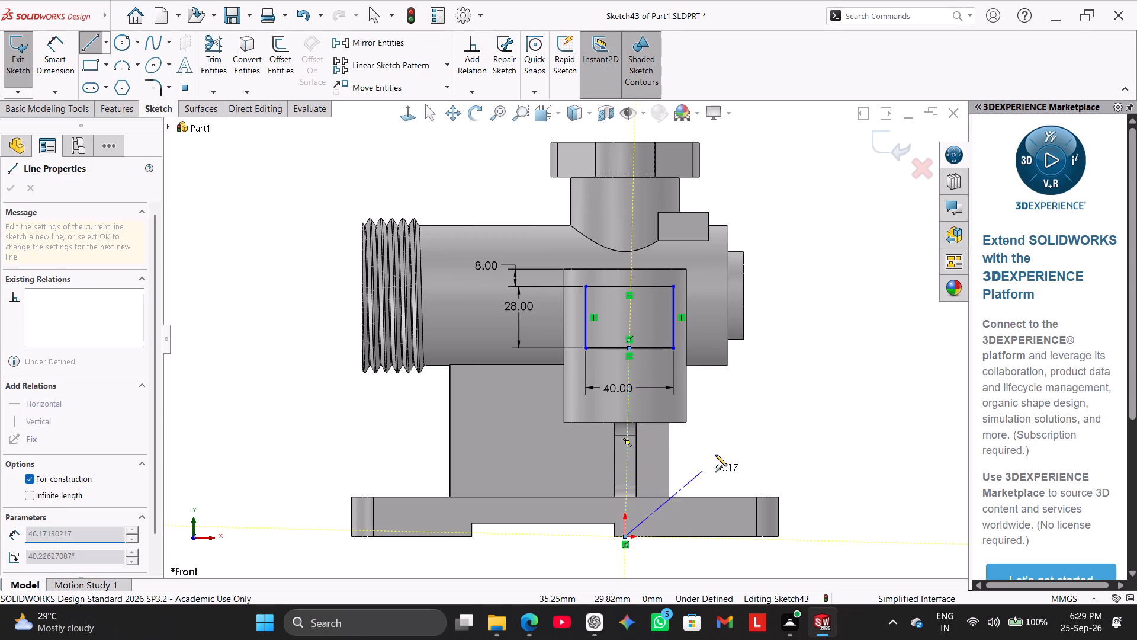
right_click(731, 404)
left_click(751, 413)
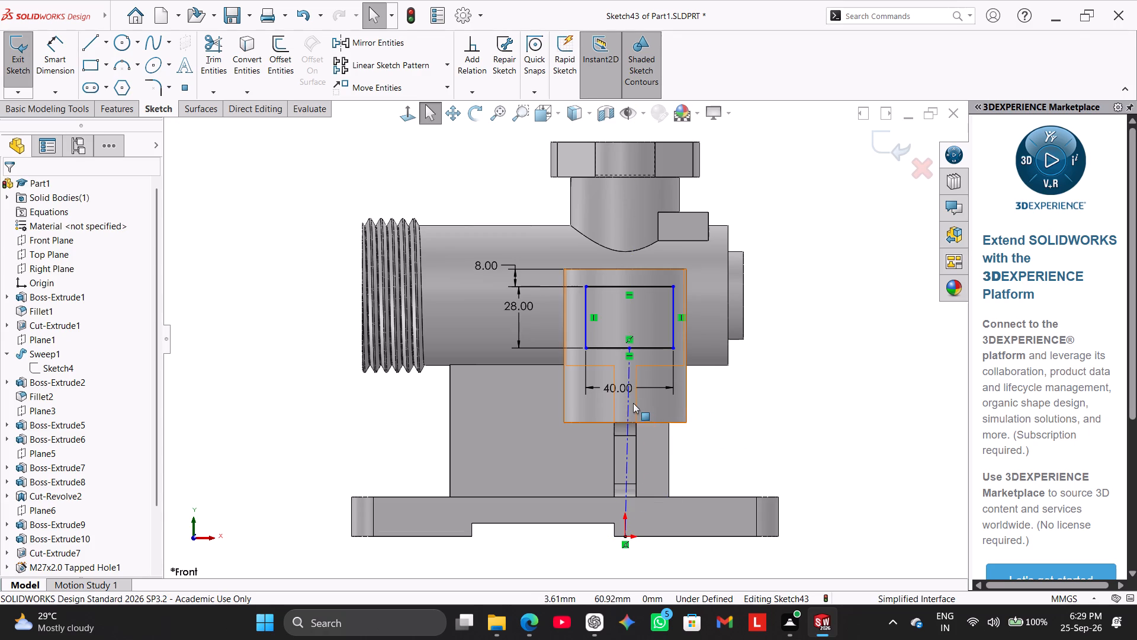
right_click(630, 402)
left_click(662, 358)
left_click(728, 381)
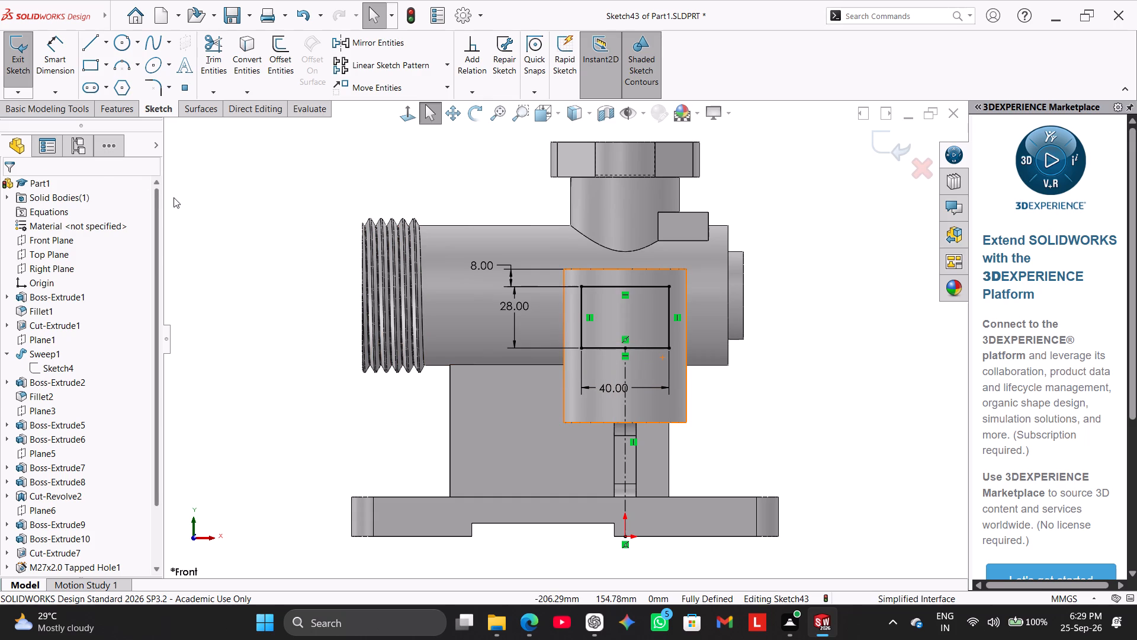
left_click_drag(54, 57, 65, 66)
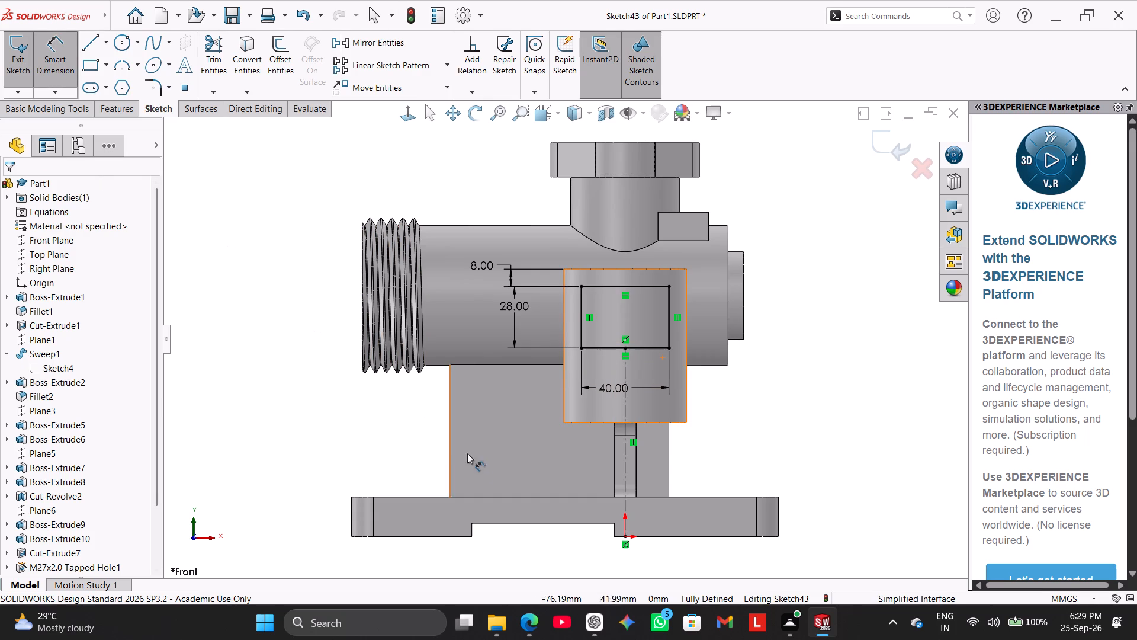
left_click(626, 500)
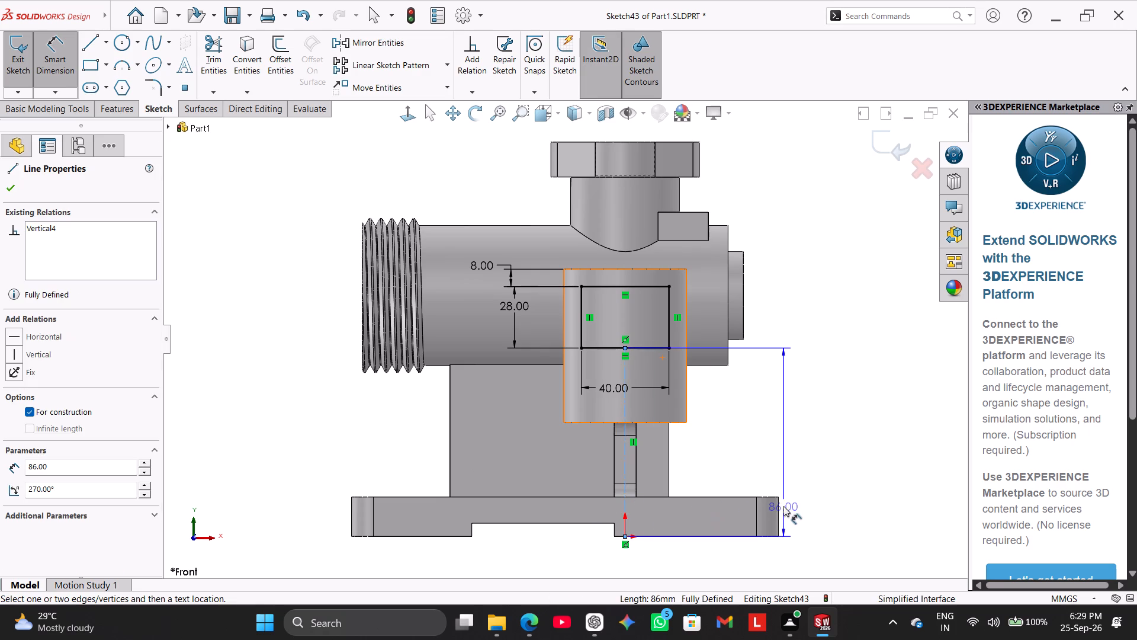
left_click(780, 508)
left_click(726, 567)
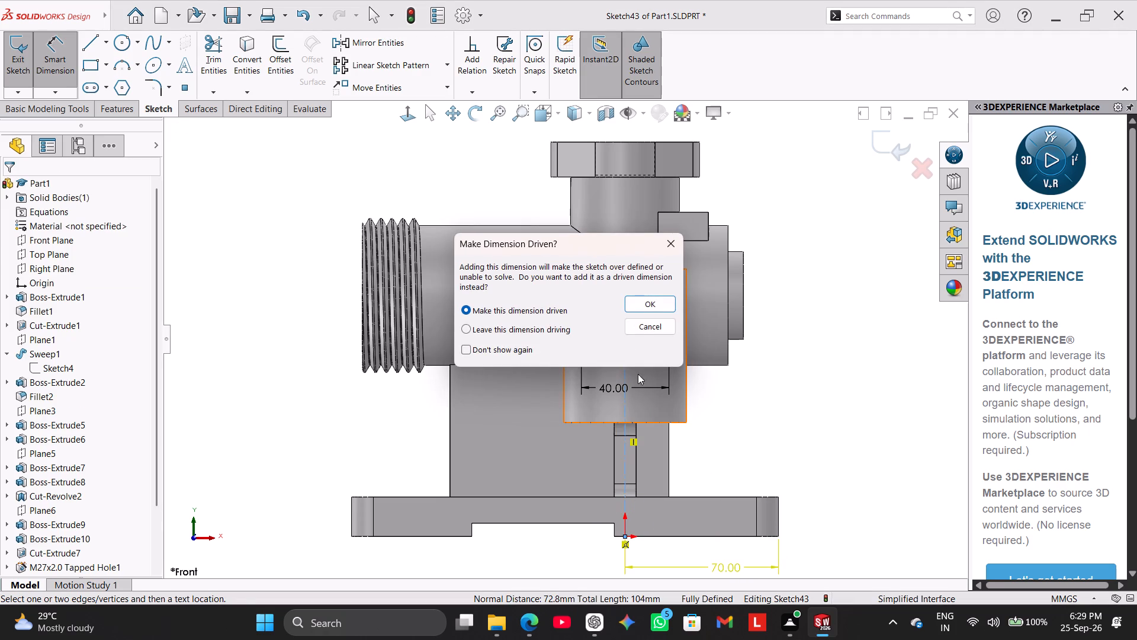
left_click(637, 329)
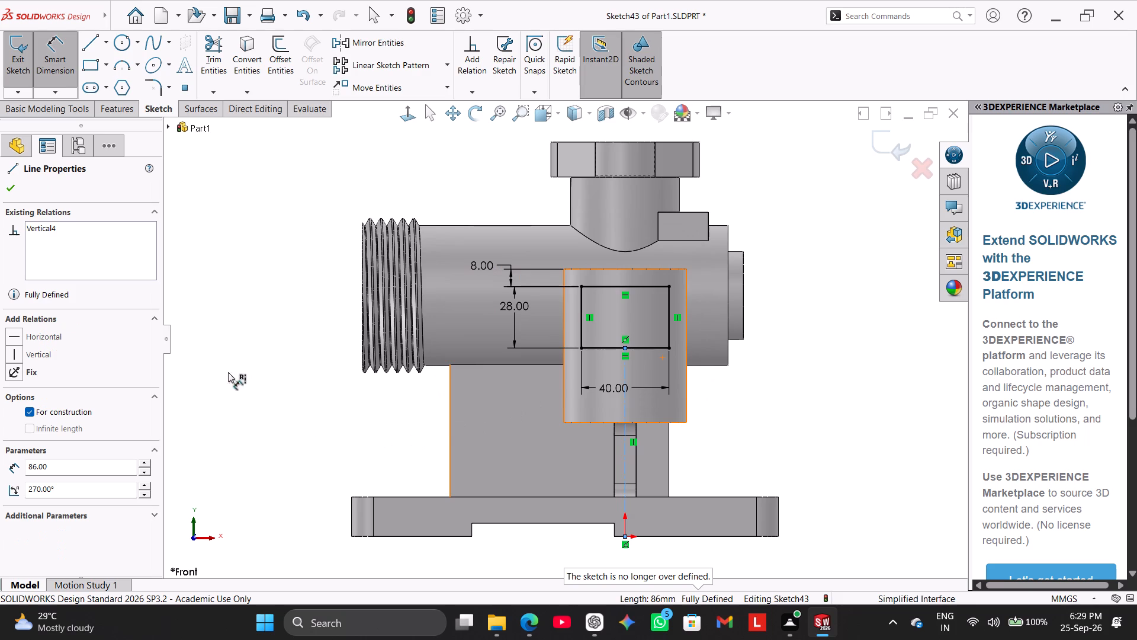
Extrude-cut the rectangle with a blind depth of 88 mm, reversing the direction so it runs into the side boss.
left_click(123, 112)
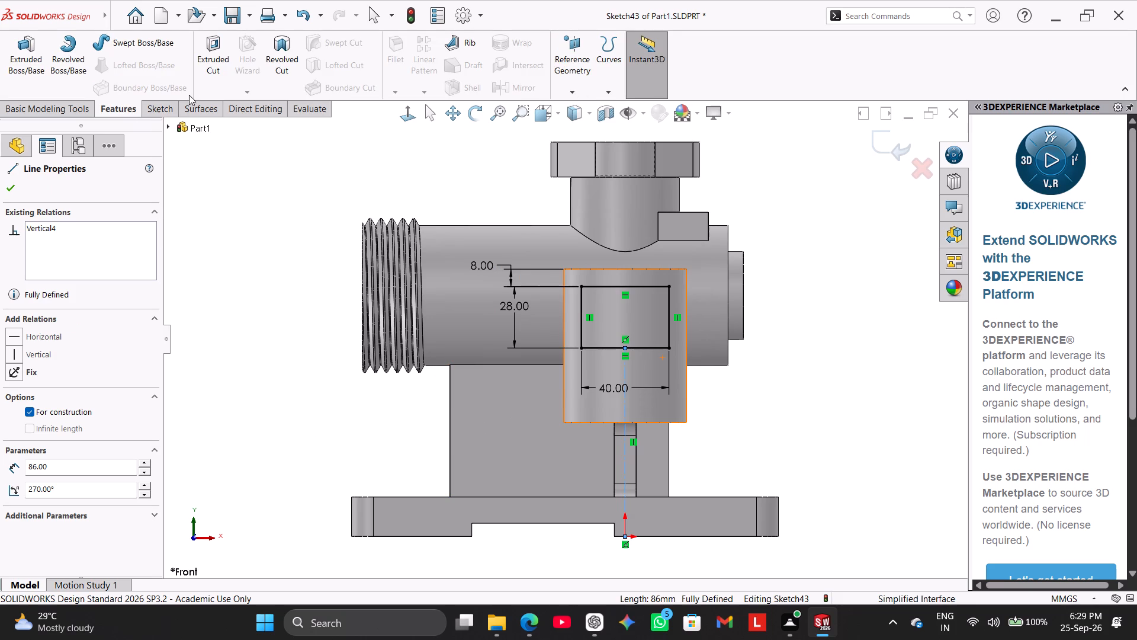
left_click(210, 66)
middle_click_drag(287, 344, 272, 370)
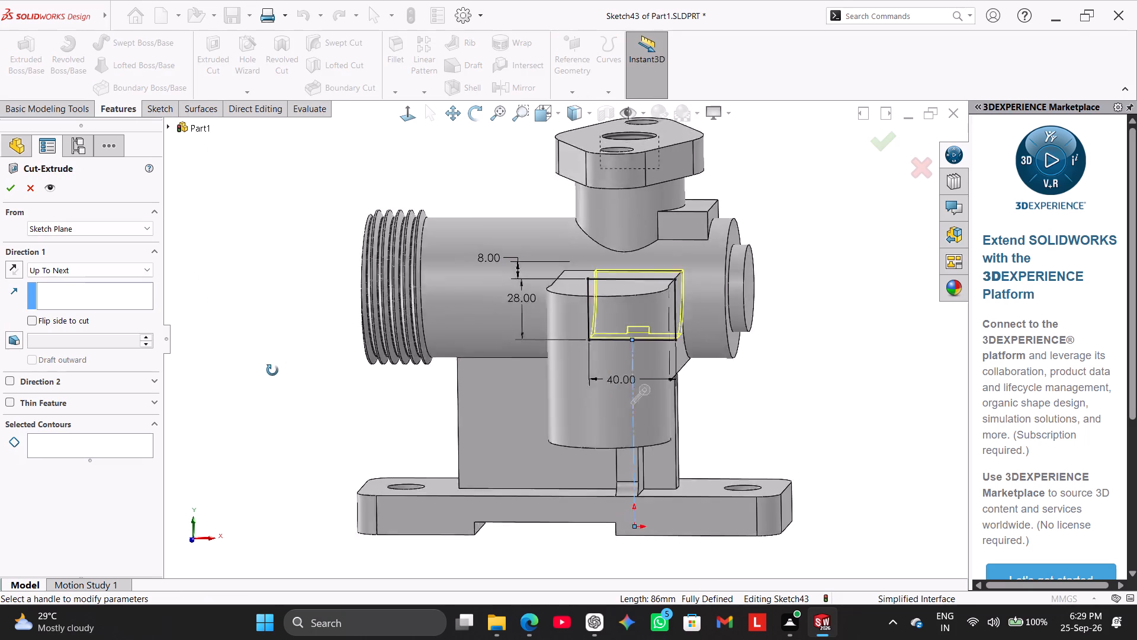
middle_click_drag(272, 370, 228, 409)
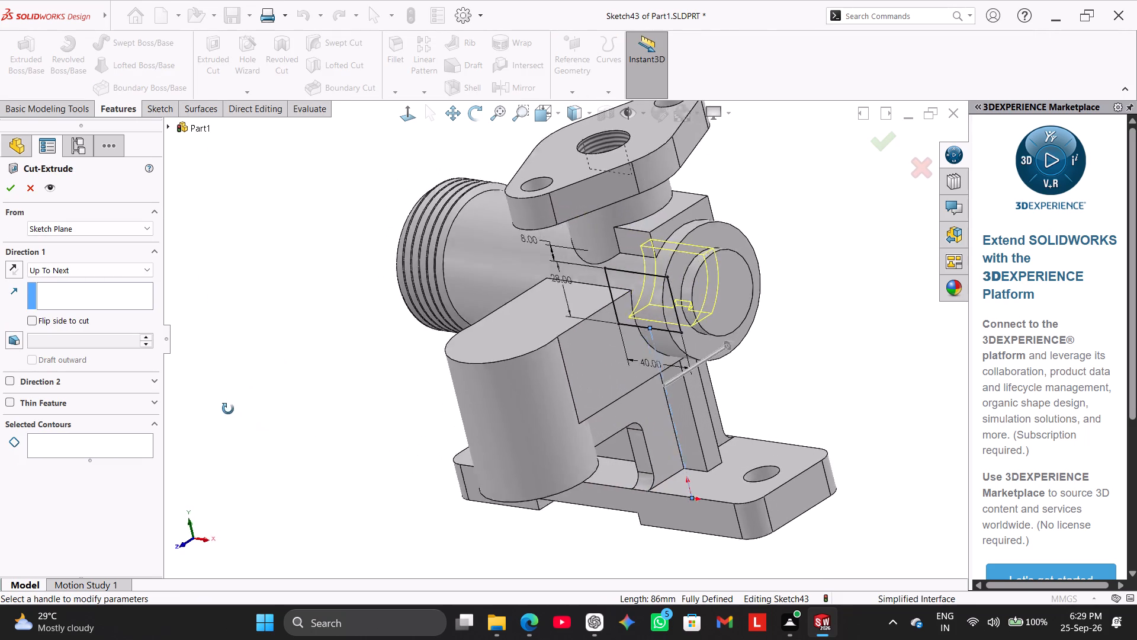
middle_click_drag(228, 409, 206, 382)
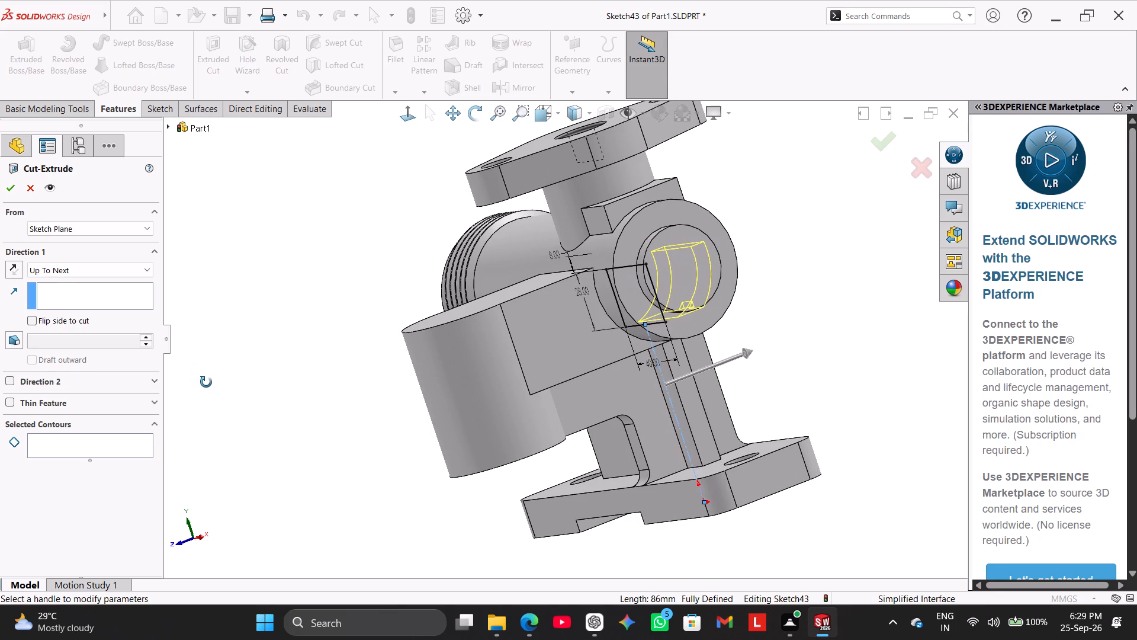
middle_click_drag(206, 382, 203, 388)
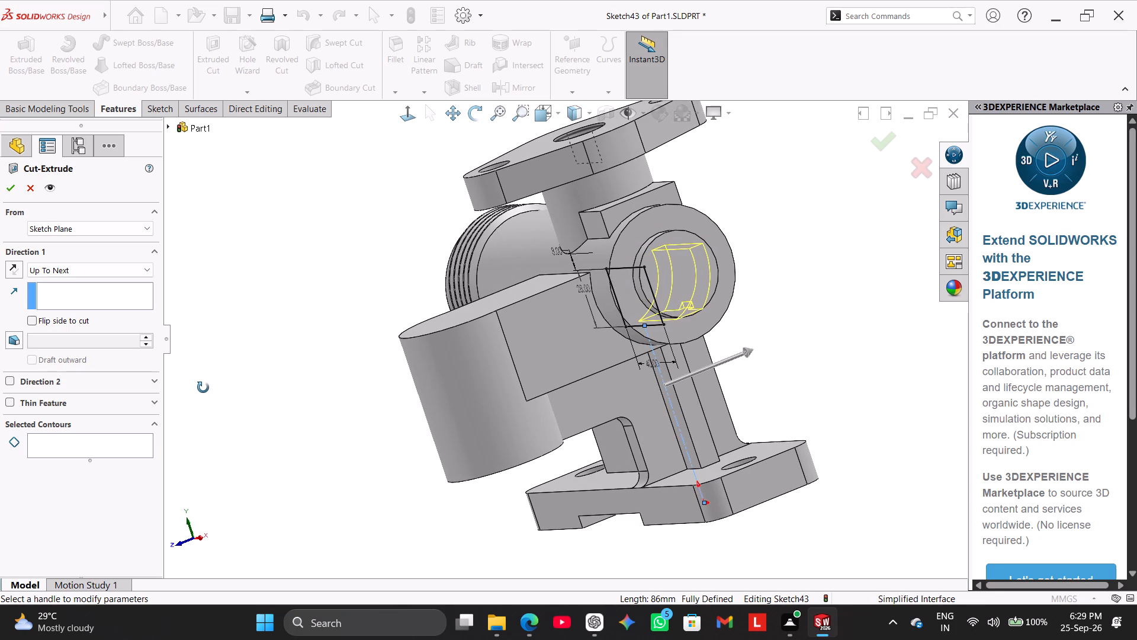
middle_click_drag(203, 388, 204, 388)
scroll(263, 370, "down", 1)
middle_click_drag(280, 368, 307, 366)
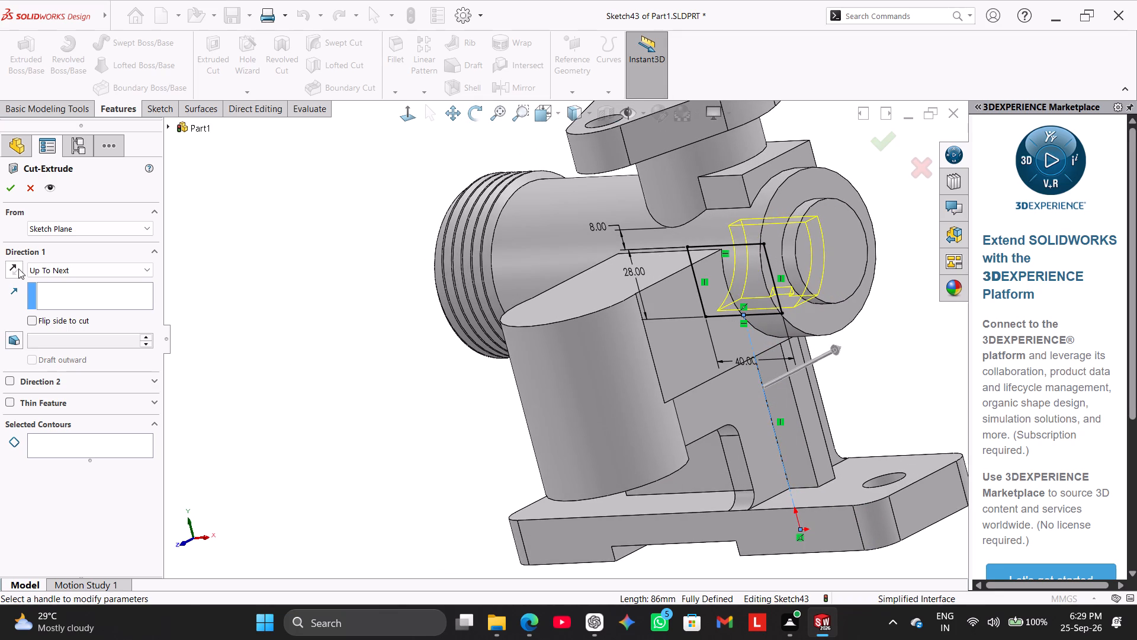
left_click(18, 268)
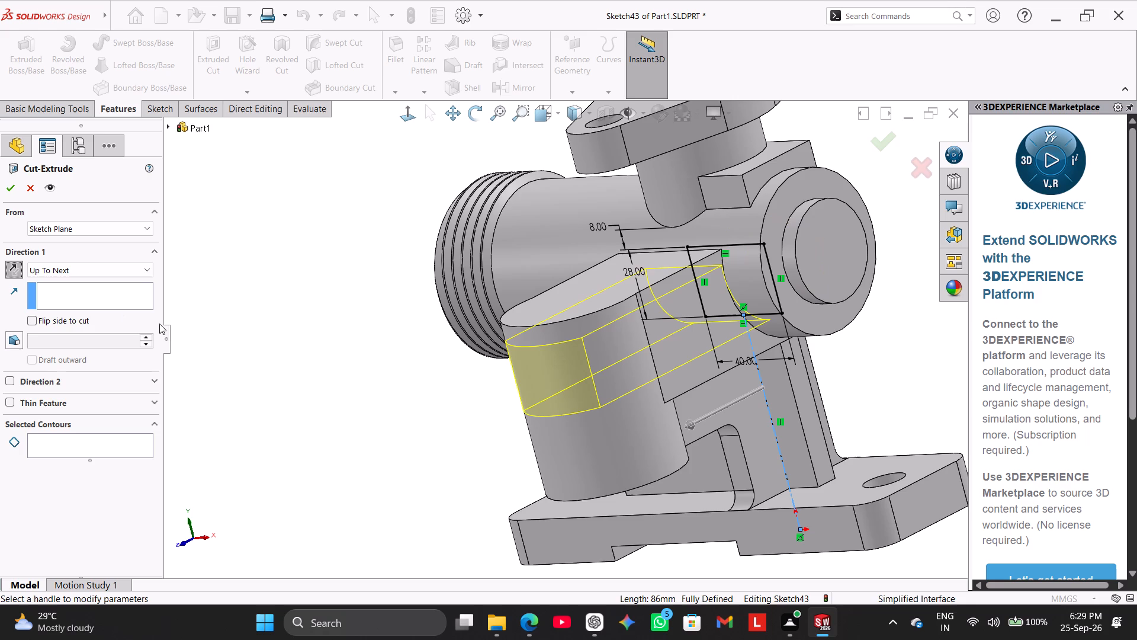
left_click(96, 262)
left_click(97, 267)
left_click(96, 279)
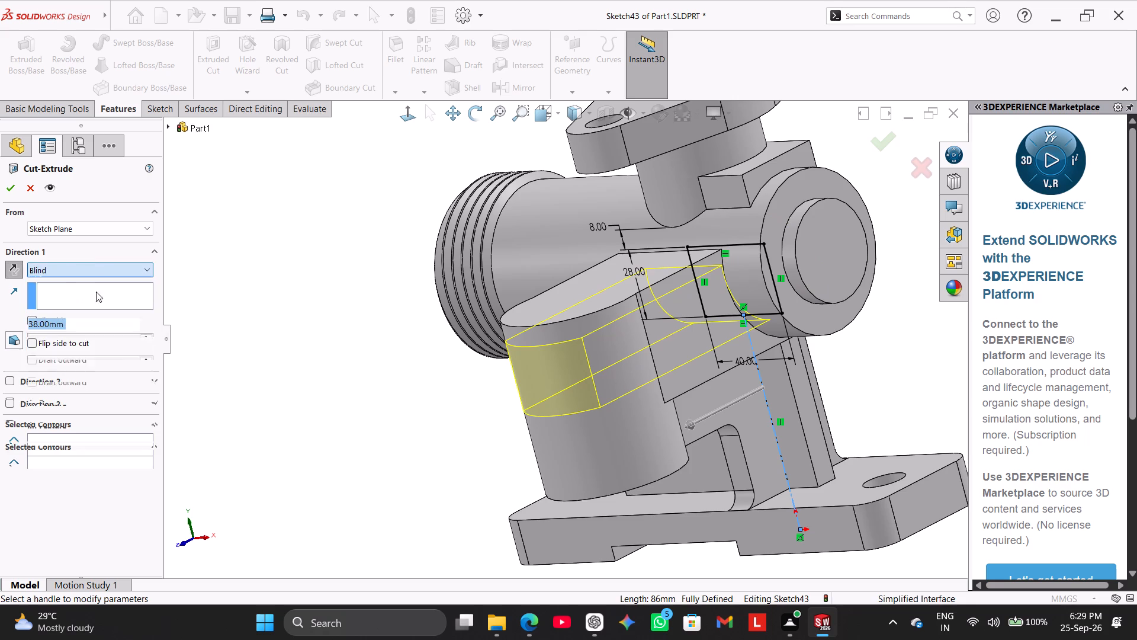
type("88")
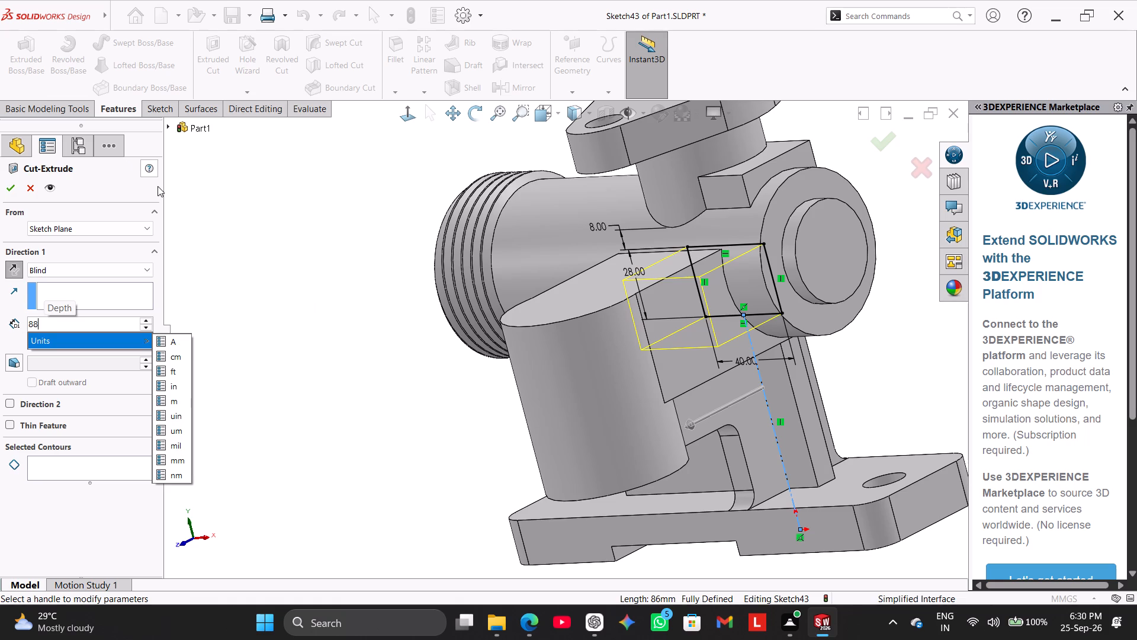
middle_click(275, 233)
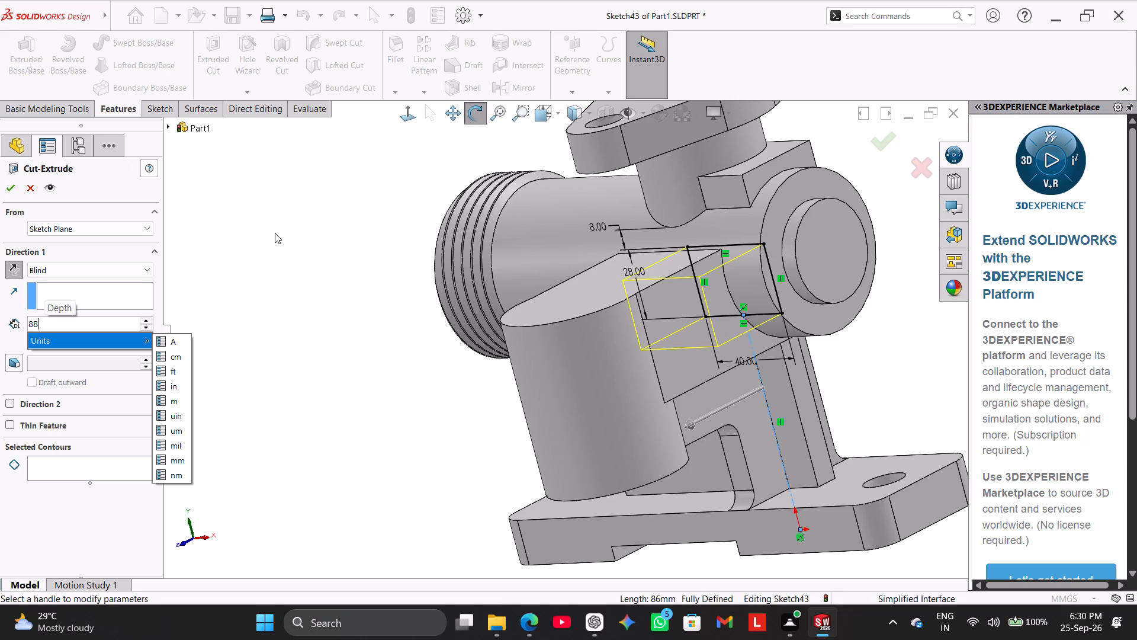
left_click(204, 281)
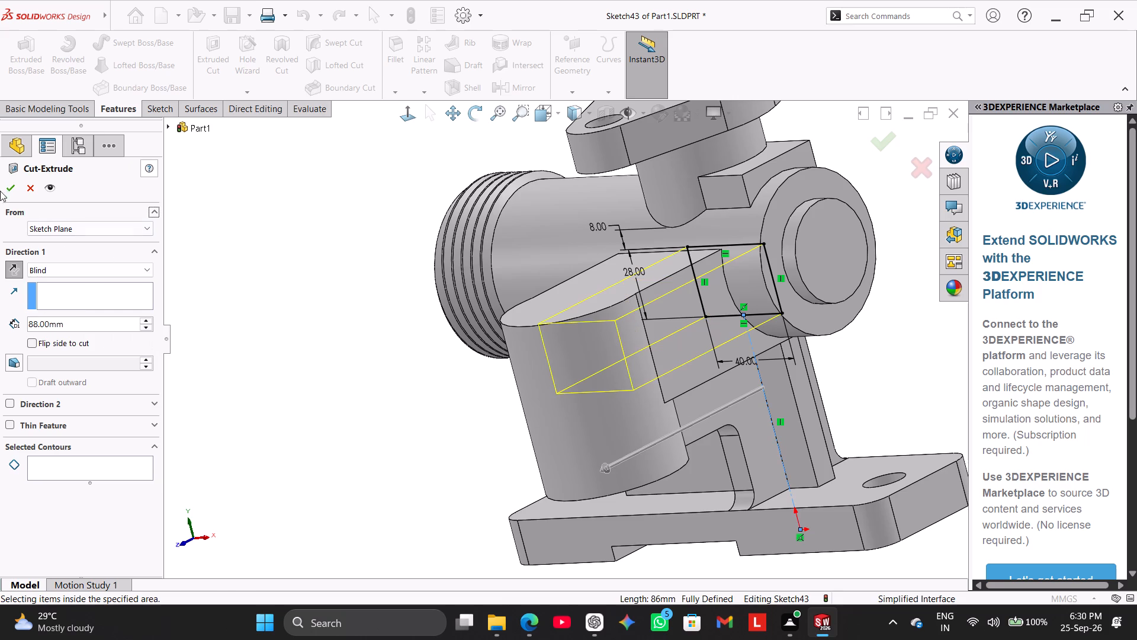
left_click(13, 185)
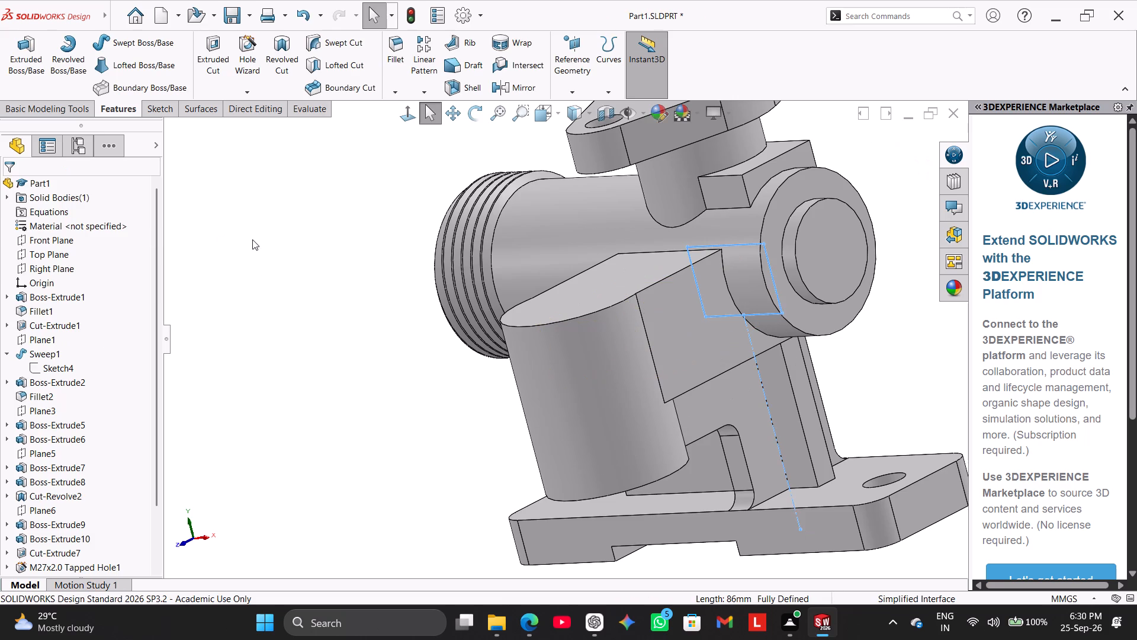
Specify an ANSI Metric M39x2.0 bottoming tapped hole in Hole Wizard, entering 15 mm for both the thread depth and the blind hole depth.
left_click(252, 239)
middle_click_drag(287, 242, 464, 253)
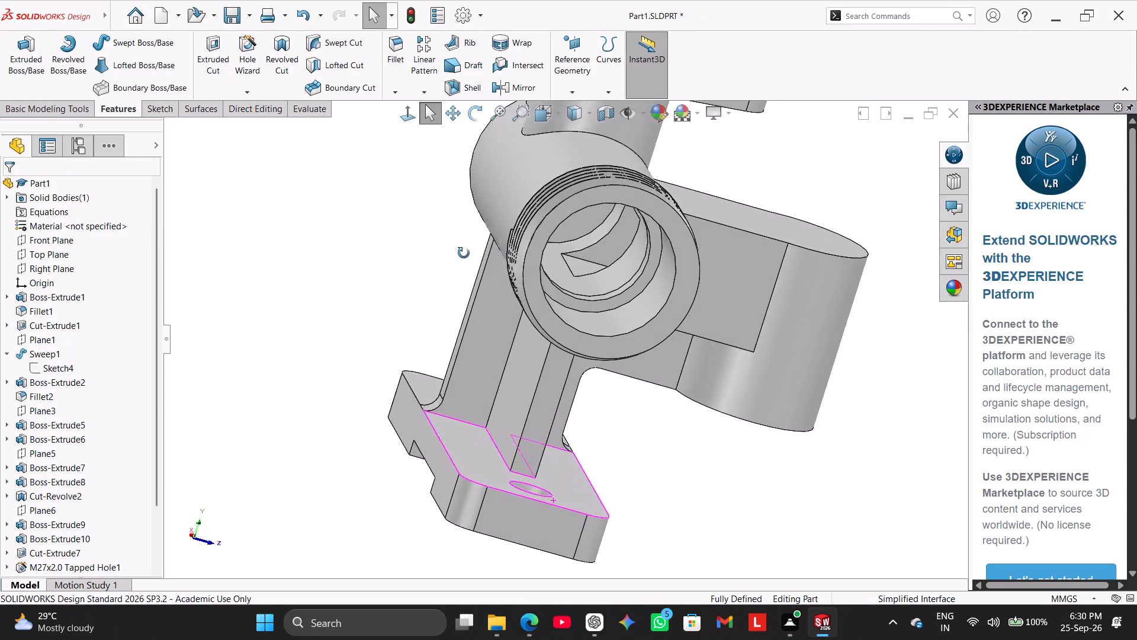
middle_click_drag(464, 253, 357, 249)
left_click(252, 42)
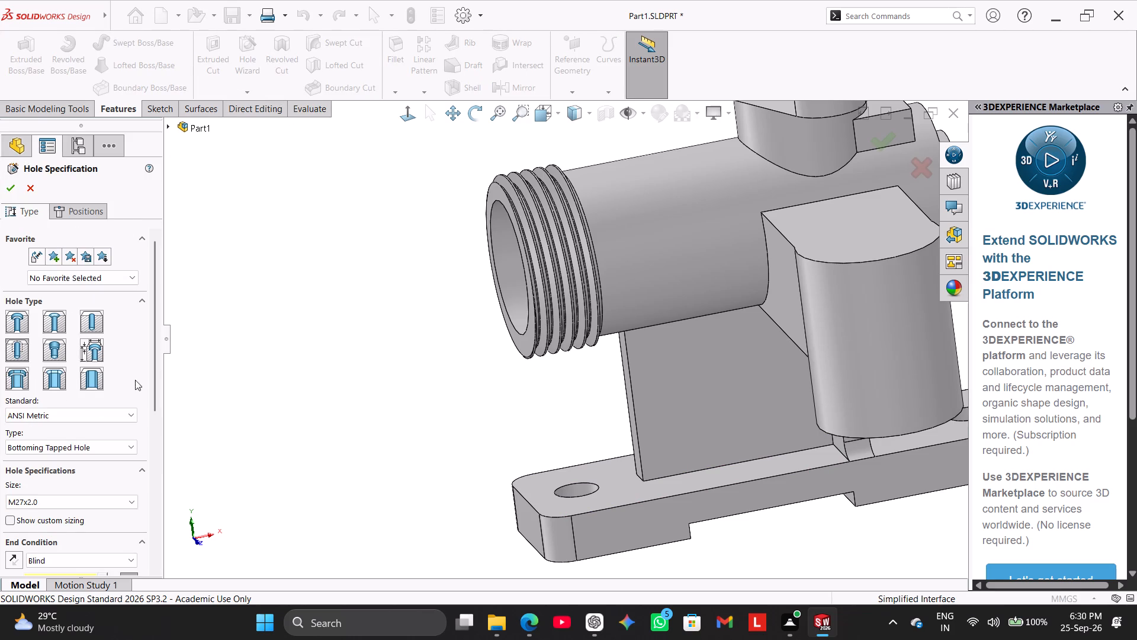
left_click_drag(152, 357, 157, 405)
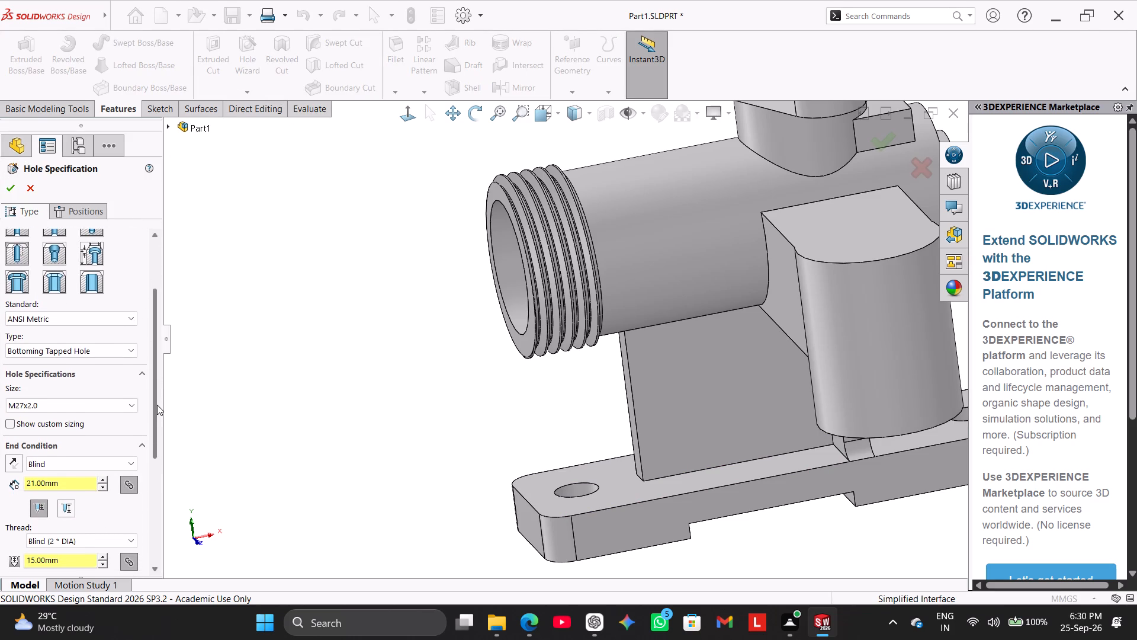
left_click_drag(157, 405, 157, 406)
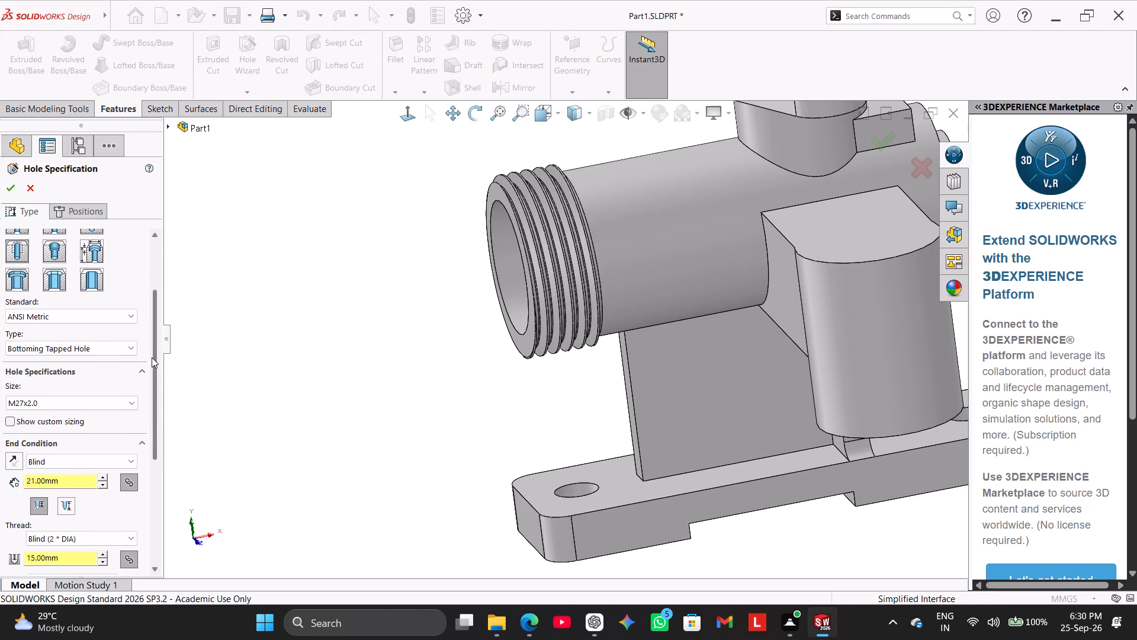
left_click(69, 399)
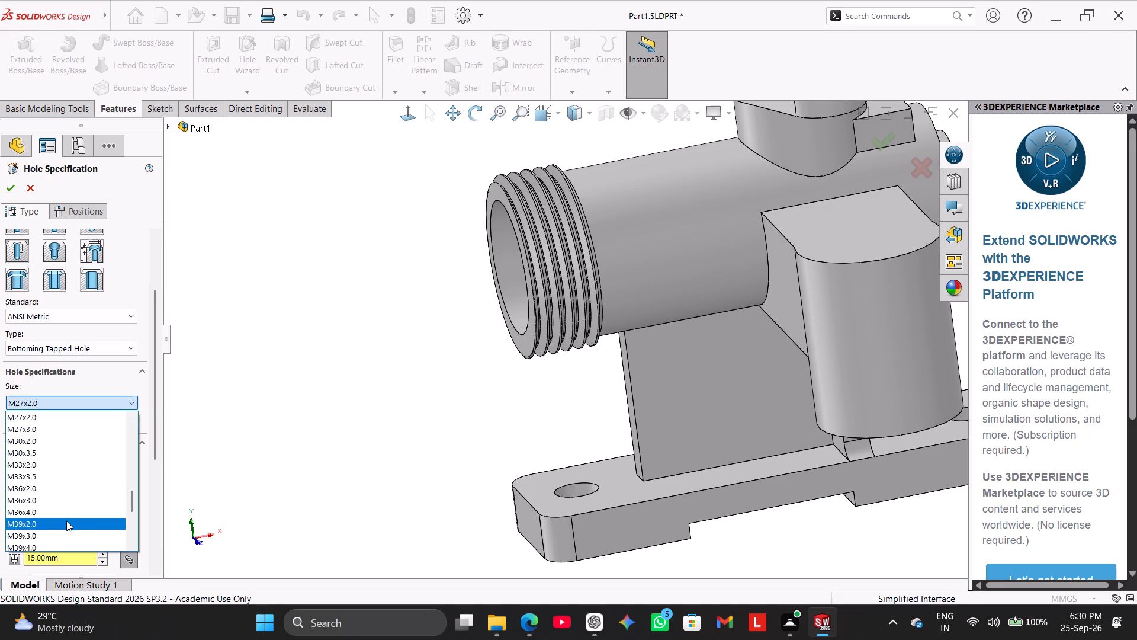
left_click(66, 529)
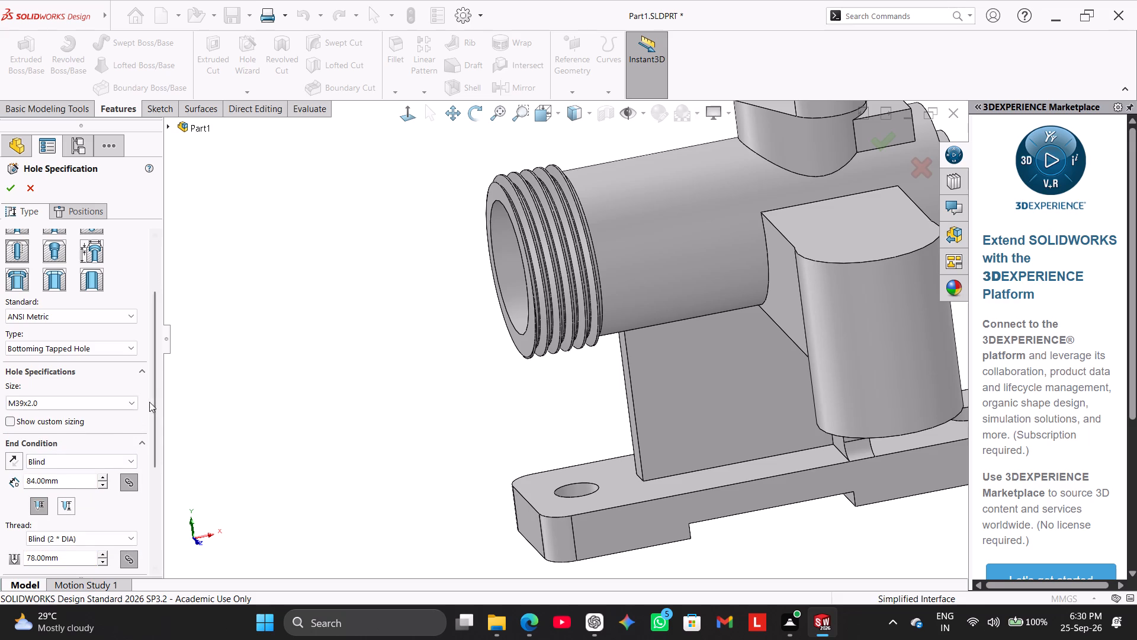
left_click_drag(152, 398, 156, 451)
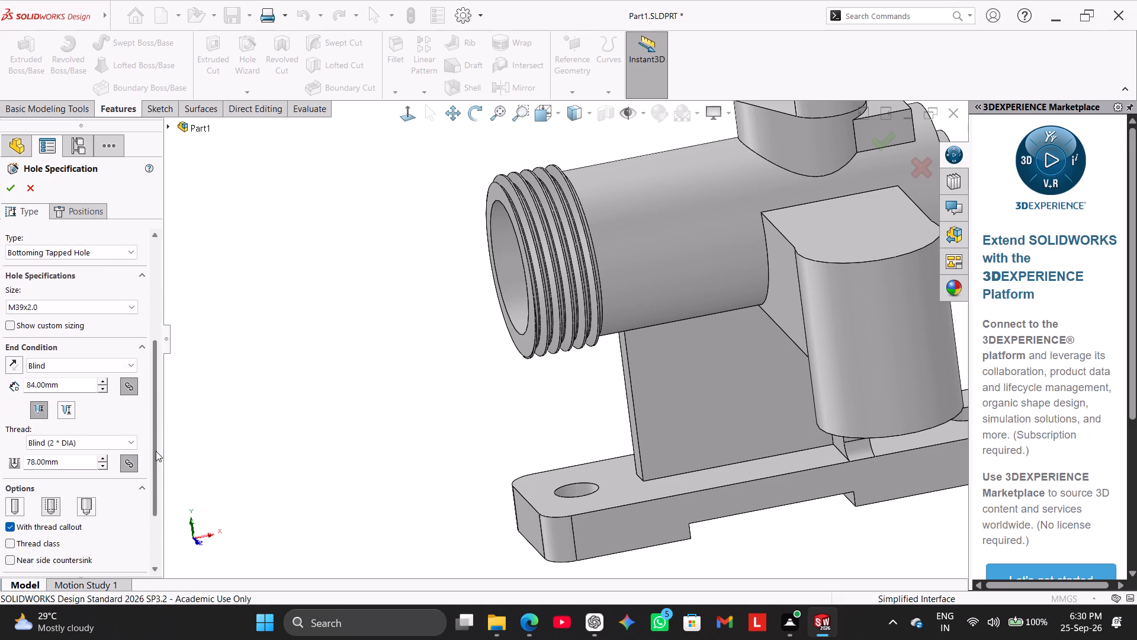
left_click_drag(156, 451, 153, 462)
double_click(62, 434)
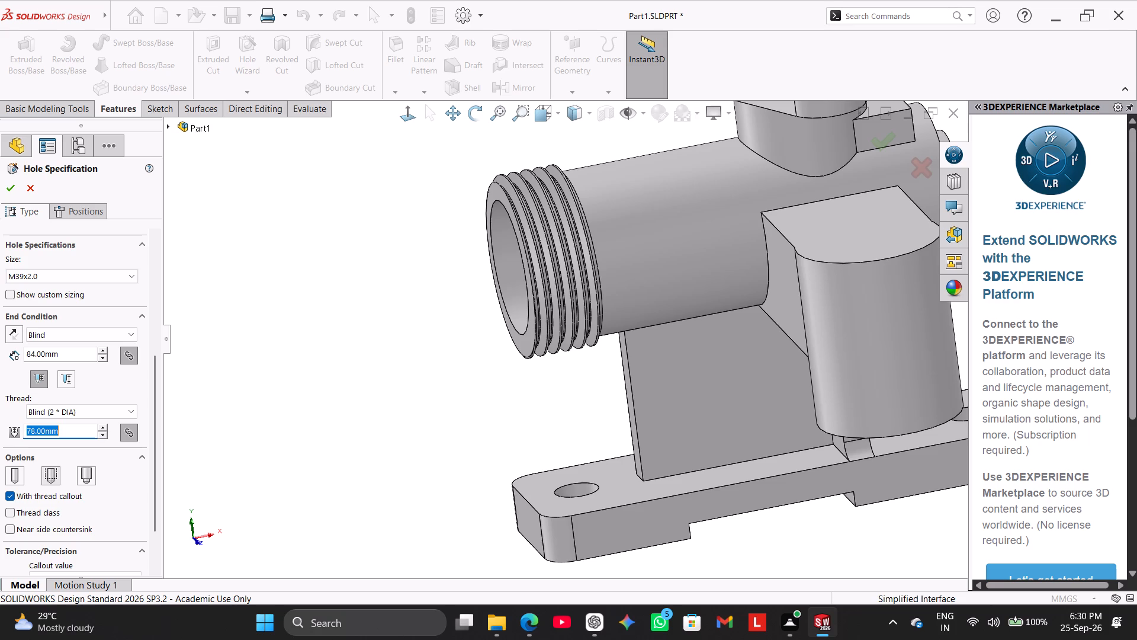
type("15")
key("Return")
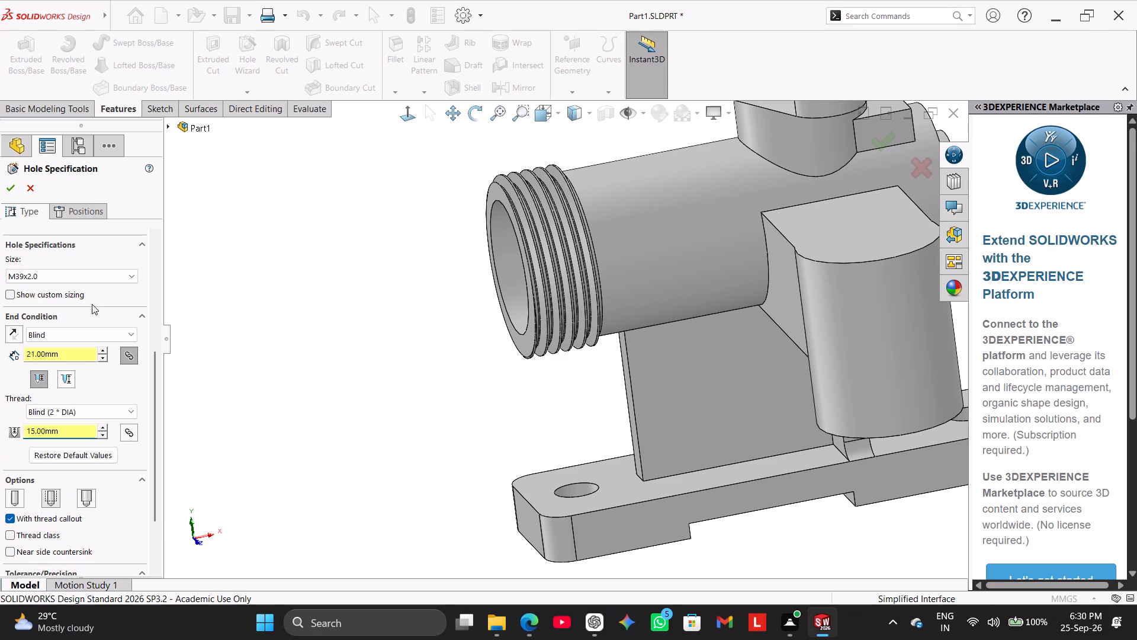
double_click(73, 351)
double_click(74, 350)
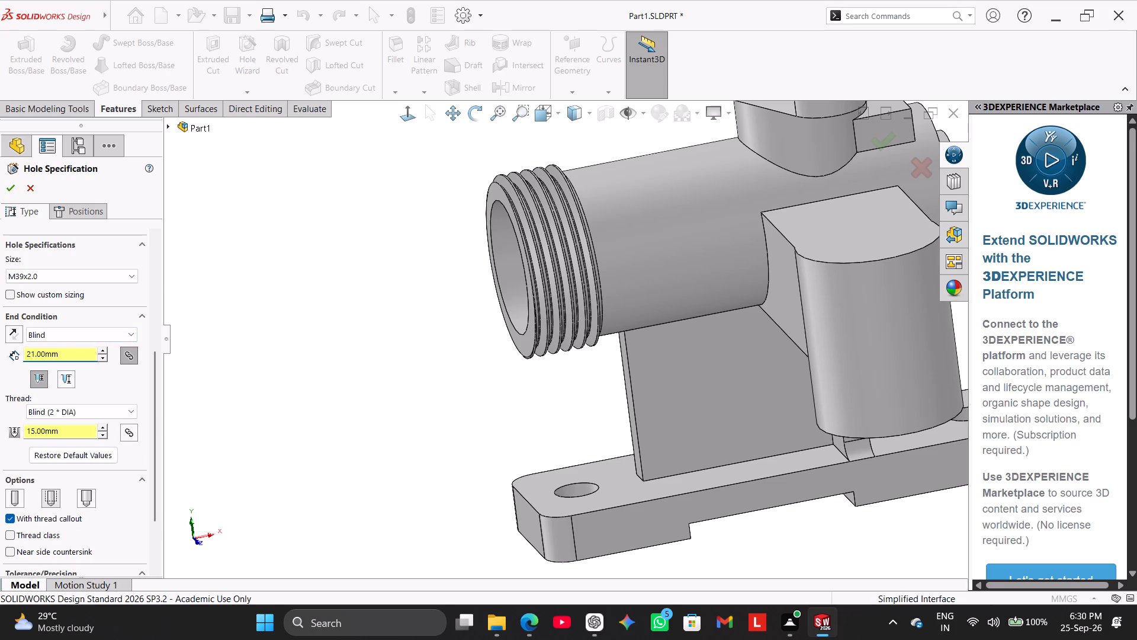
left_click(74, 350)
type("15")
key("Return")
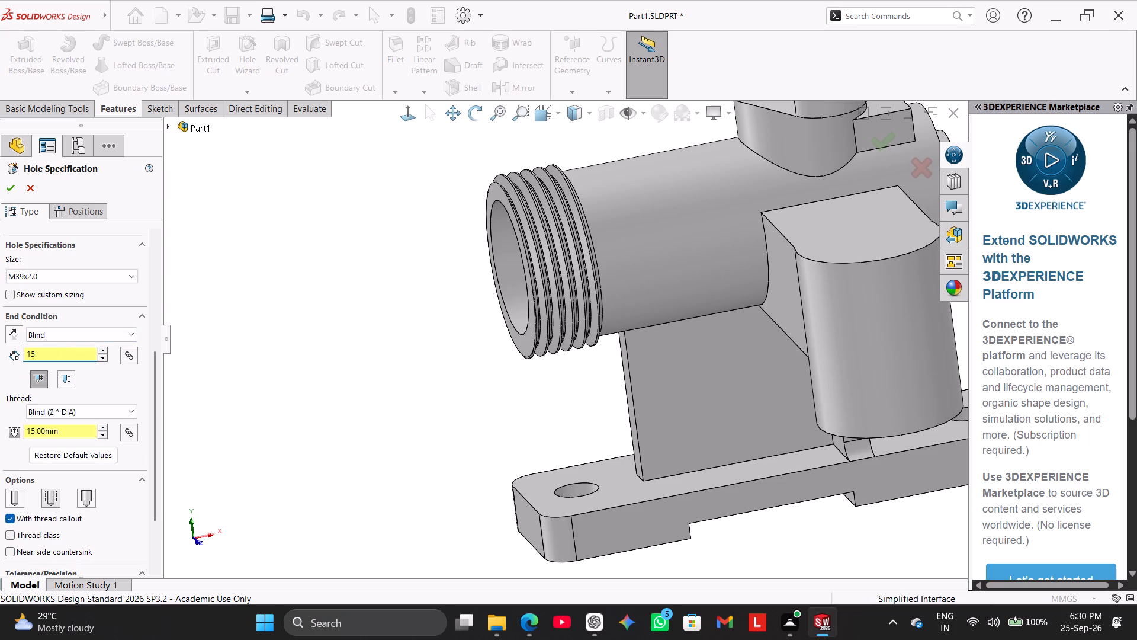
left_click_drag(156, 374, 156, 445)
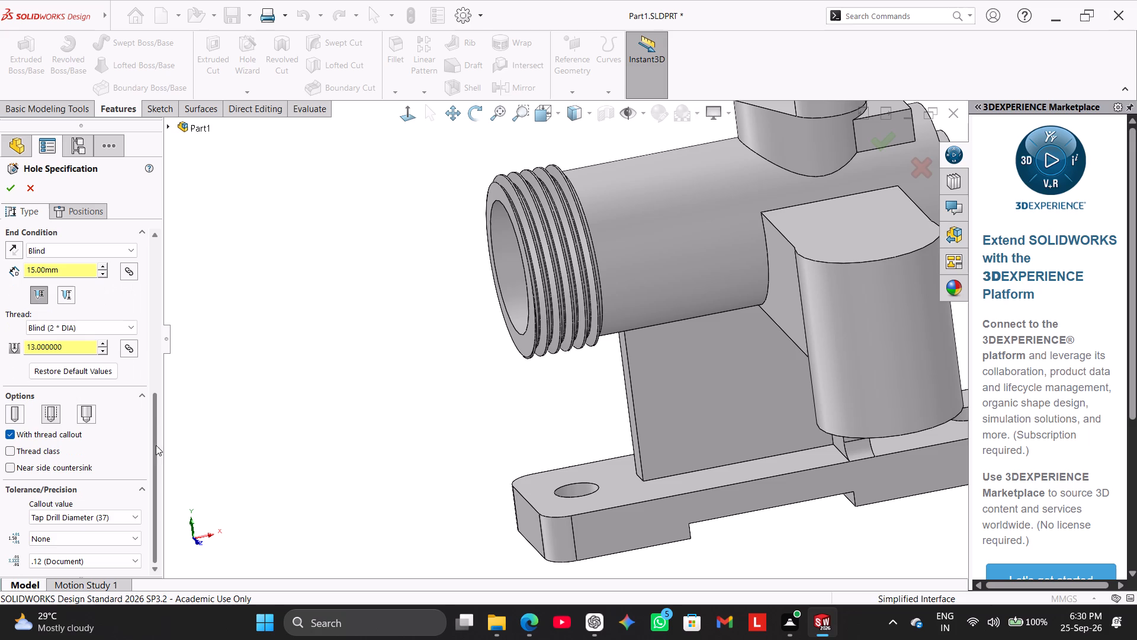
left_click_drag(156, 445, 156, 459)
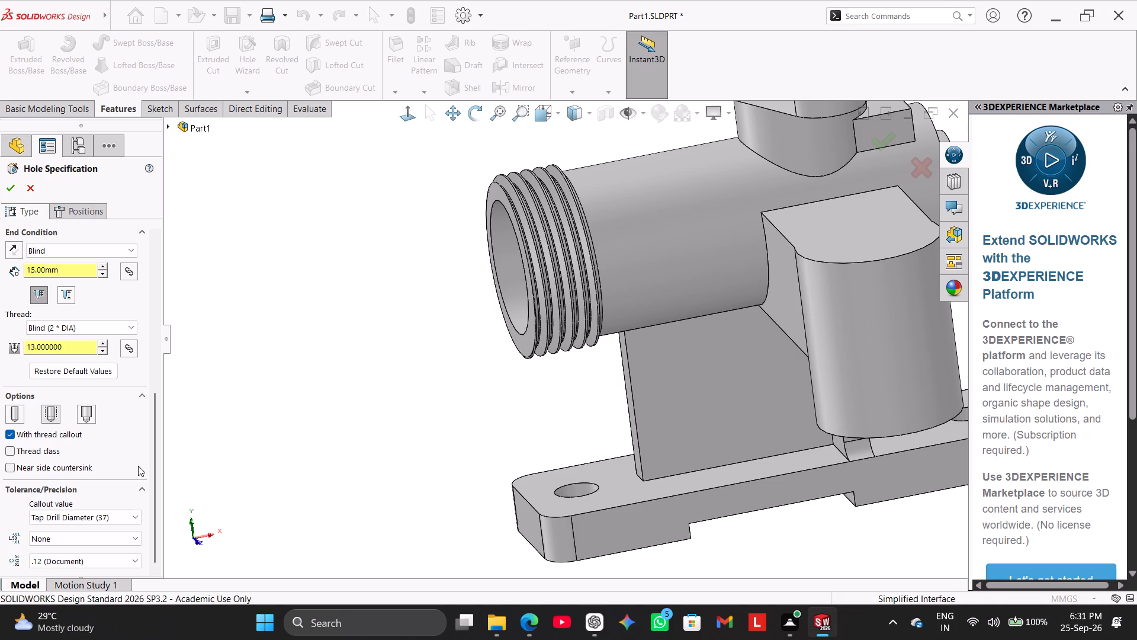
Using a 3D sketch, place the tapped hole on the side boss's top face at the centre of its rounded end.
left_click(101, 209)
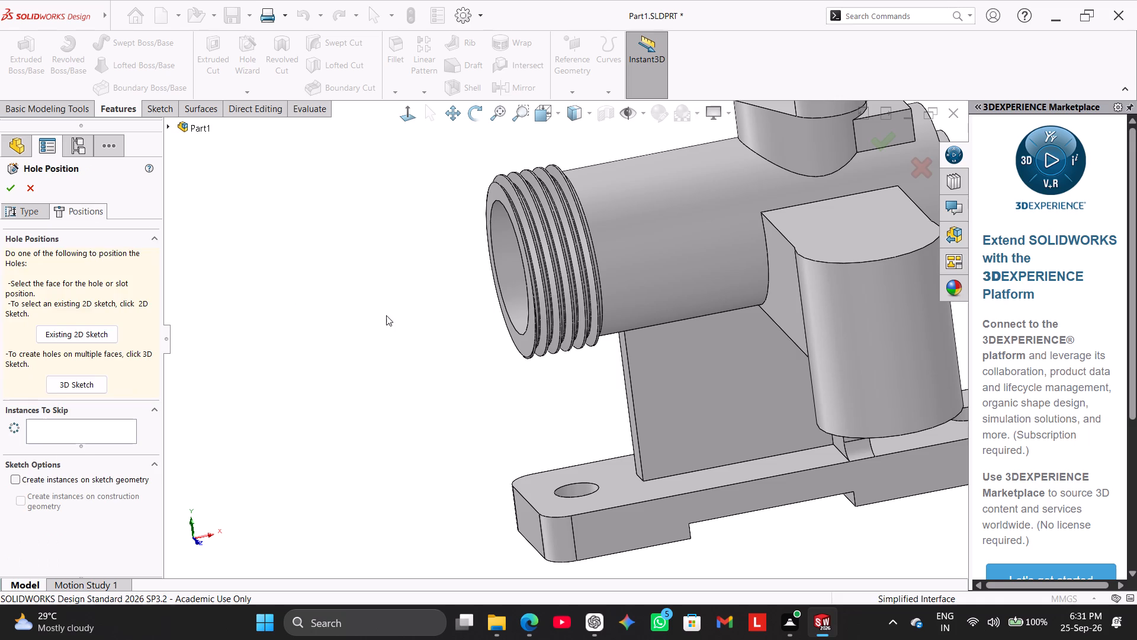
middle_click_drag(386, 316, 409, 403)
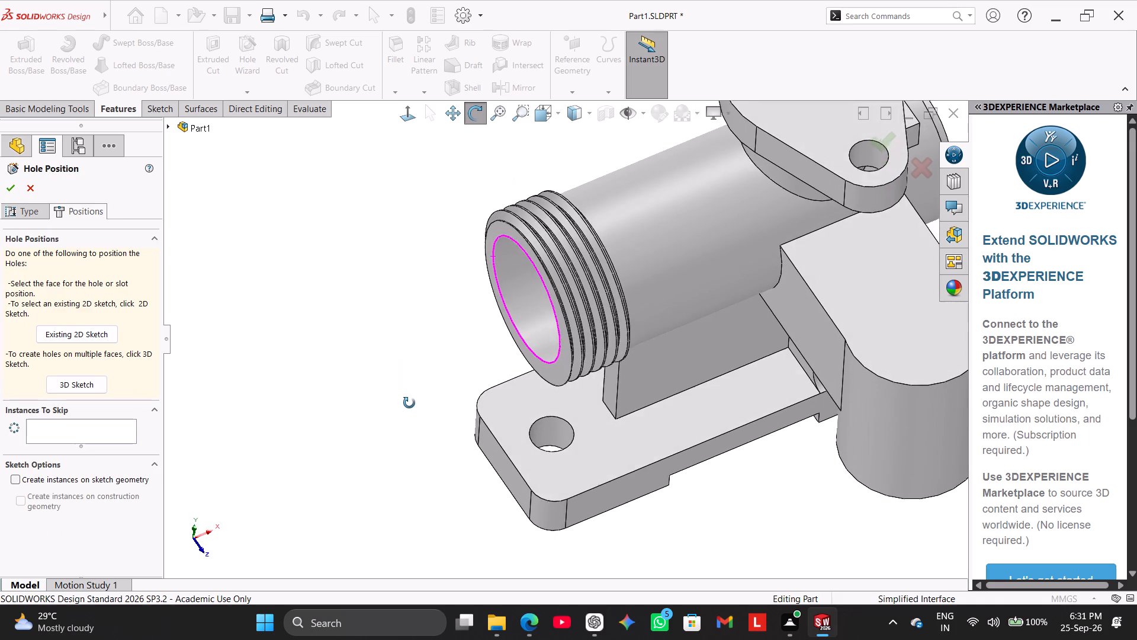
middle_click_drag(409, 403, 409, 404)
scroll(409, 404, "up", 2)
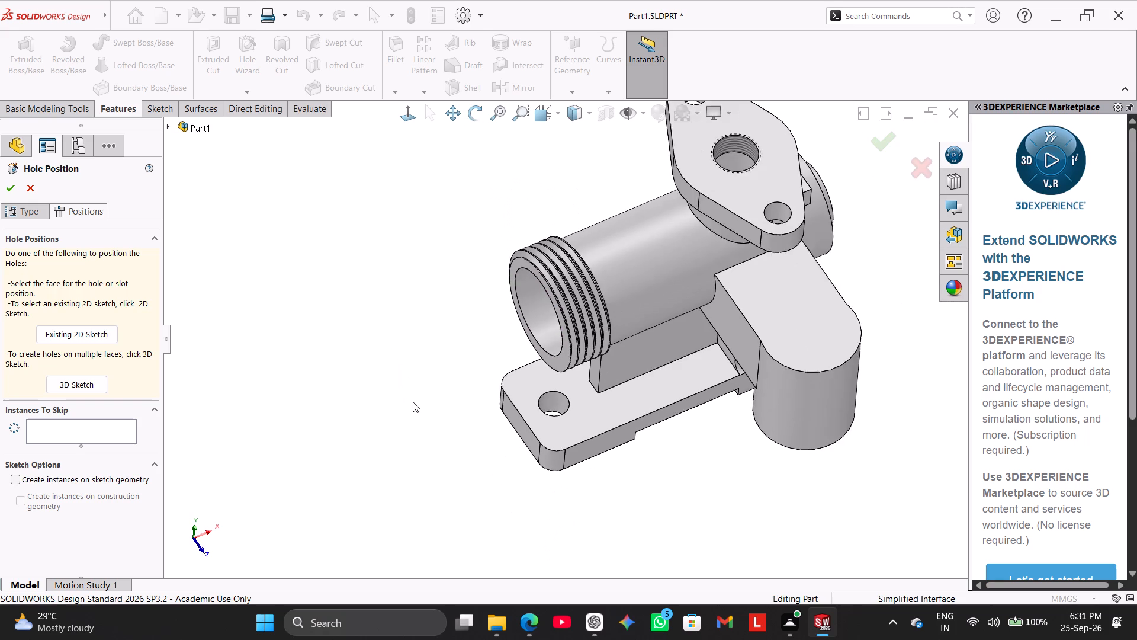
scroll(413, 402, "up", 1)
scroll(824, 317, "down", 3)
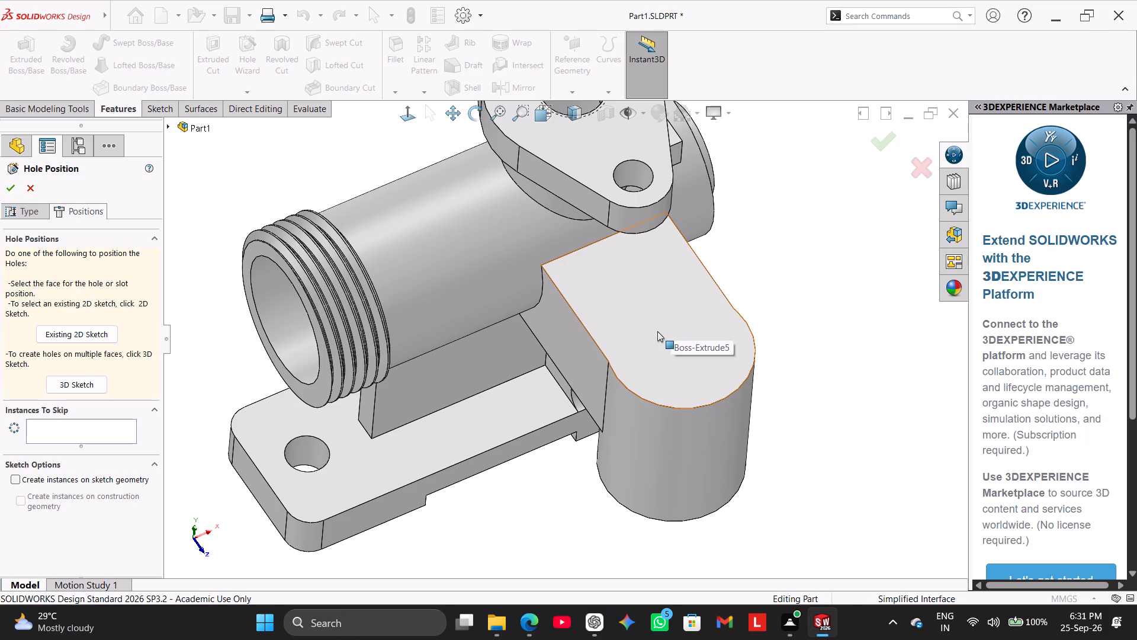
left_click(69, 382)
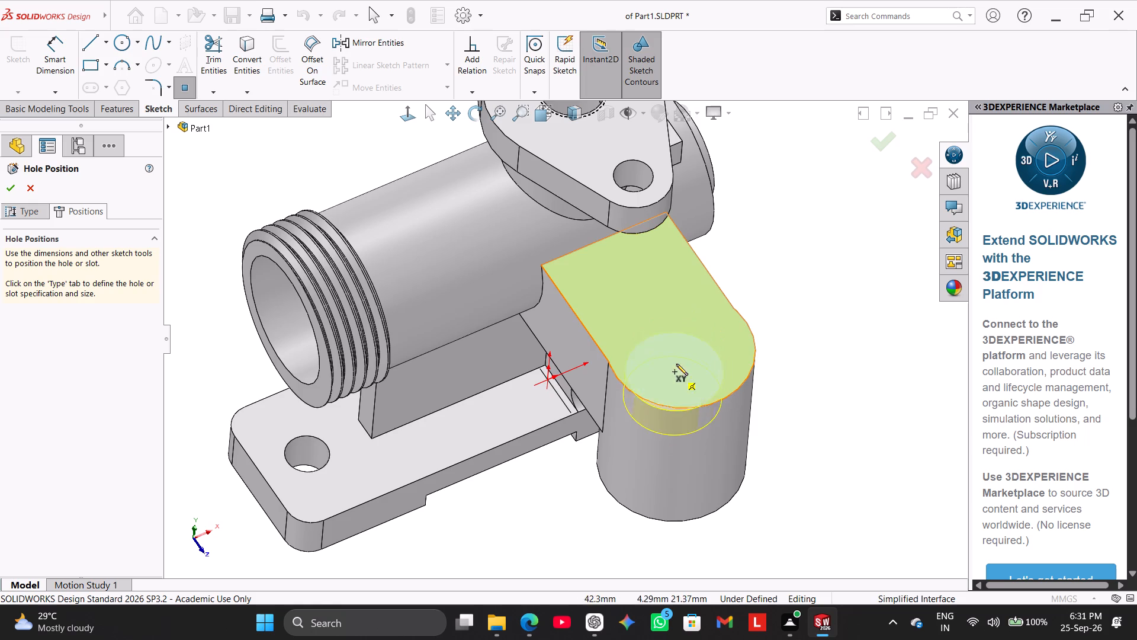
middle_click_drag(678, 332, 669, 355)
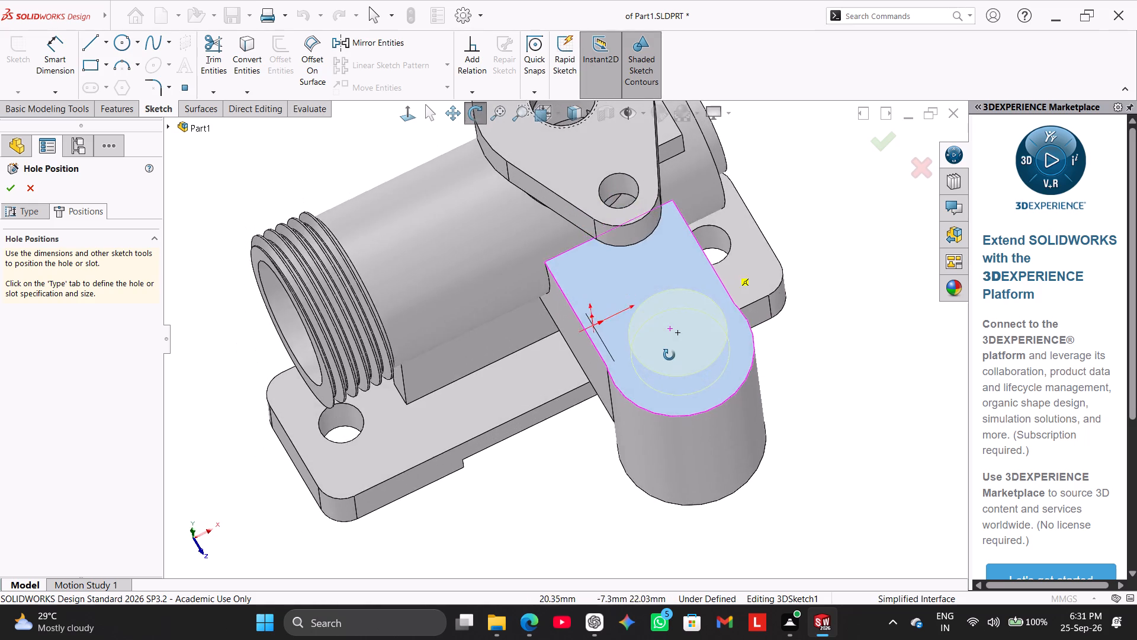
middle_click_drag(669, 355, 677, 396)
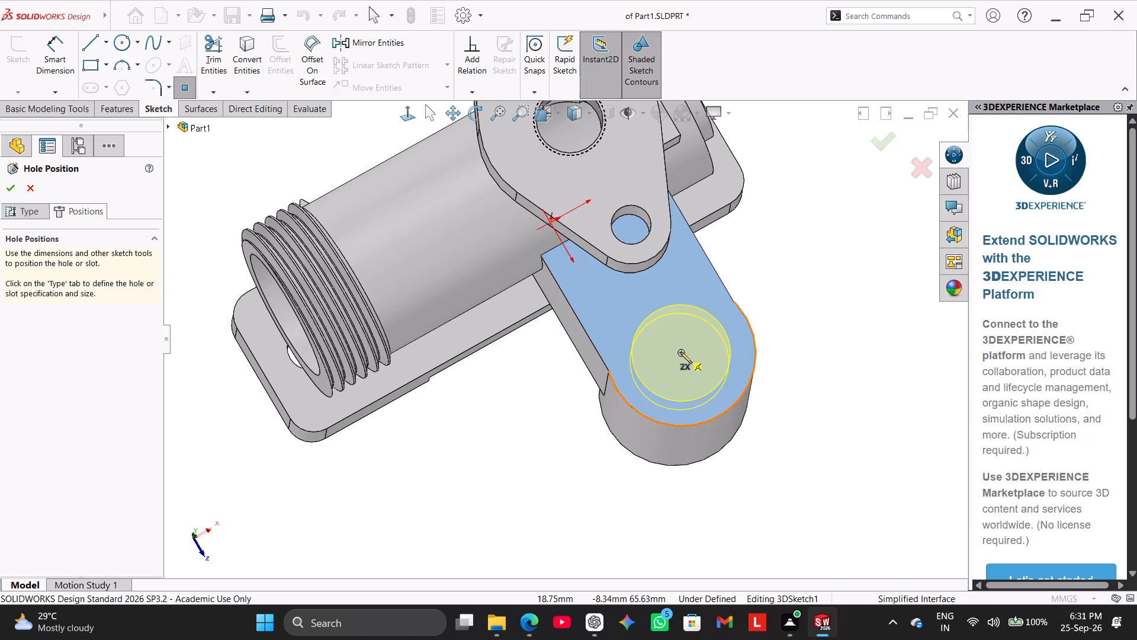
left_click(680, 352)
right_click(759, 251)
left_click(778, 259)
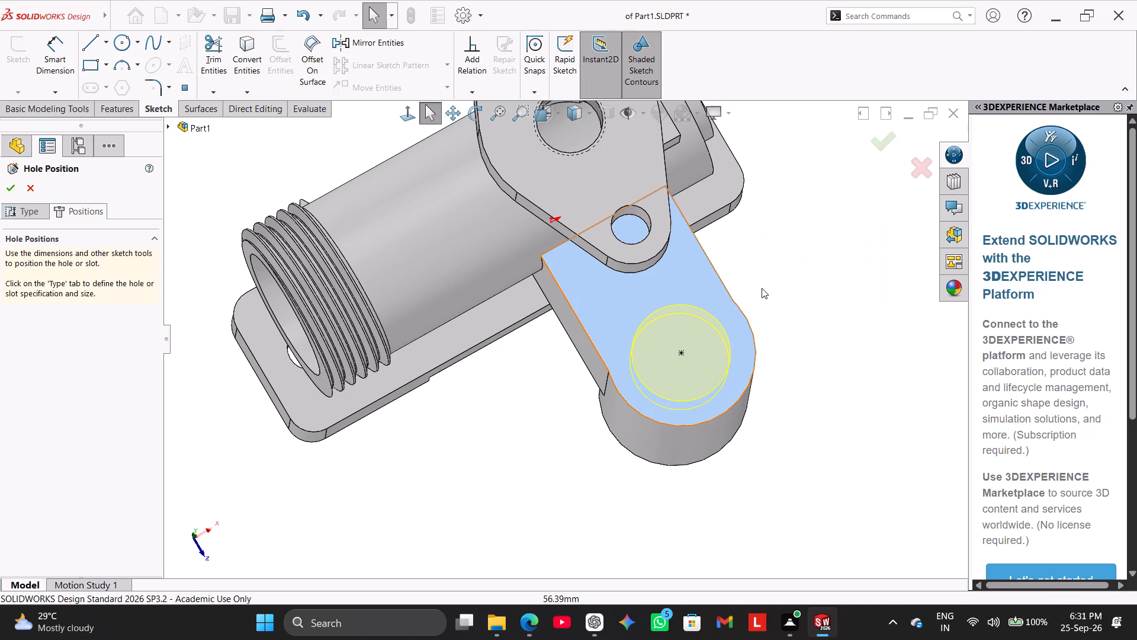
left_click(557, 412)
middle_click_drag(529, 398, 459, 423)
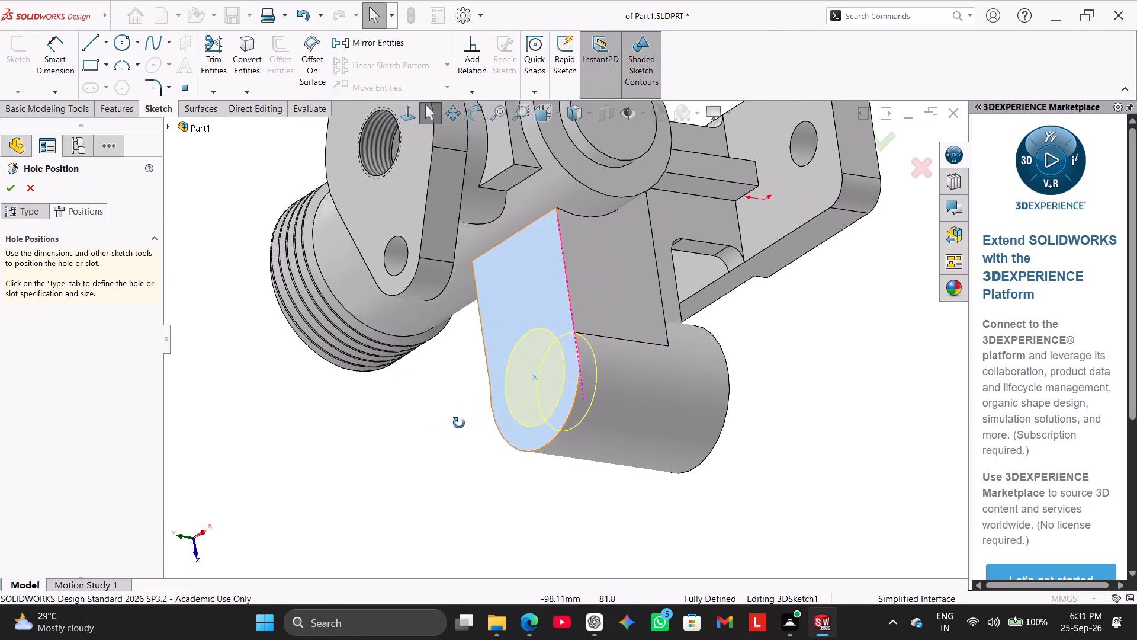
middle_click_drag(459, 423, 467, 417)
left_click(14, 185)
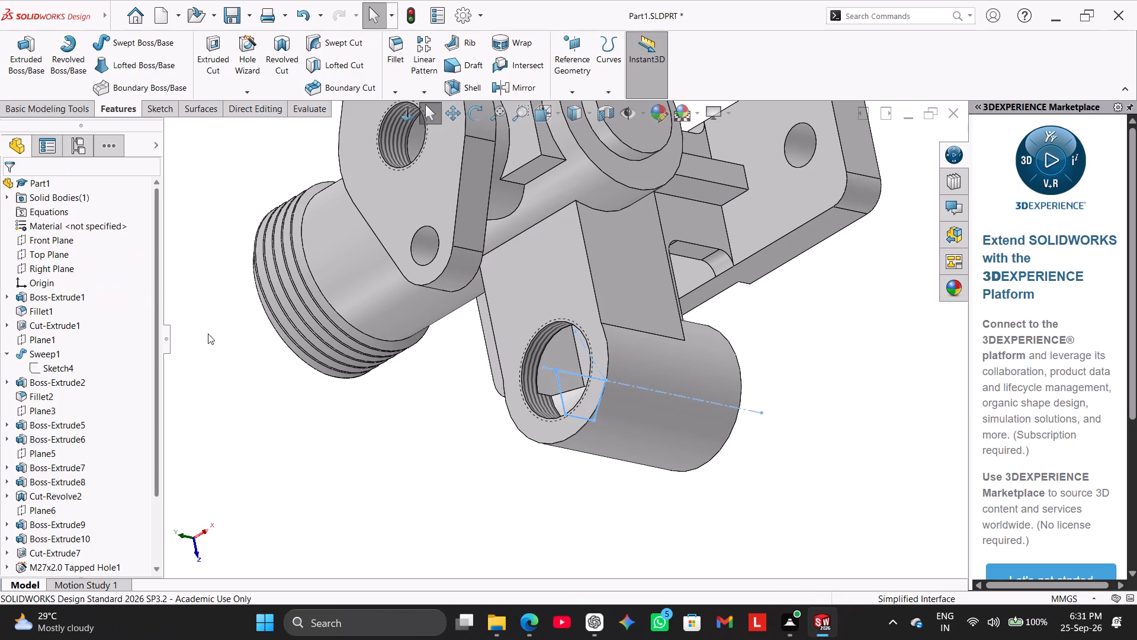
Examine the tapped side boss and the whole part from several angles, and check the latest features in the tree.
left_click(235, 351)
middle_click_drag(294, 395, 316, 363)
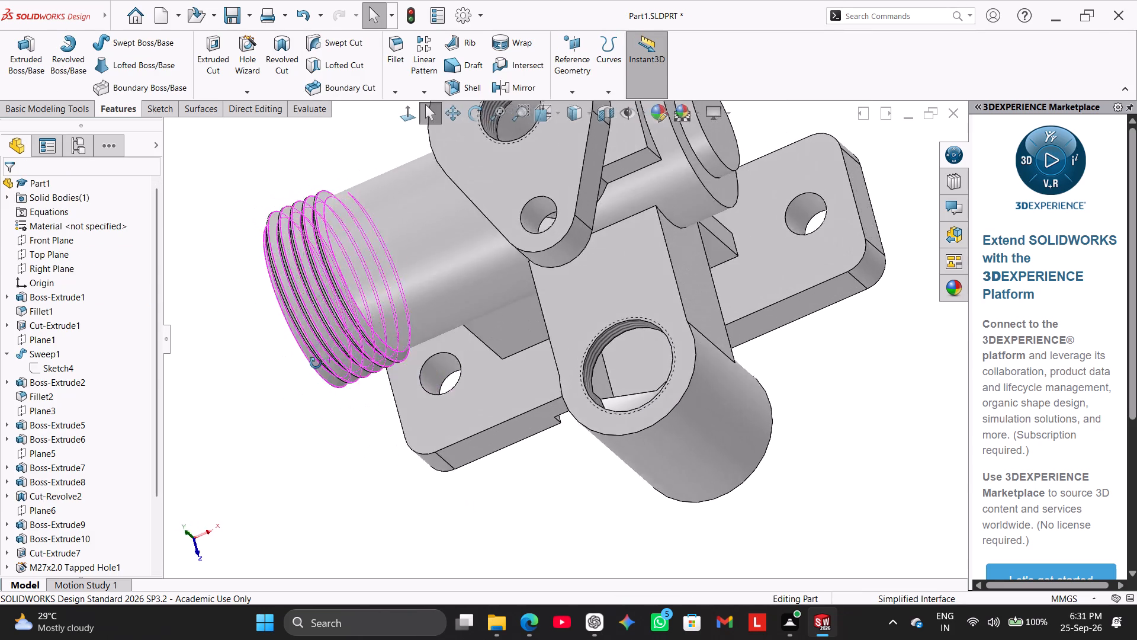
middle_click_drag(316, 363, 269, 387)
right_click_drag(233, 399, 307, 325)
middle_click_drag(328, 313, 341, 389)
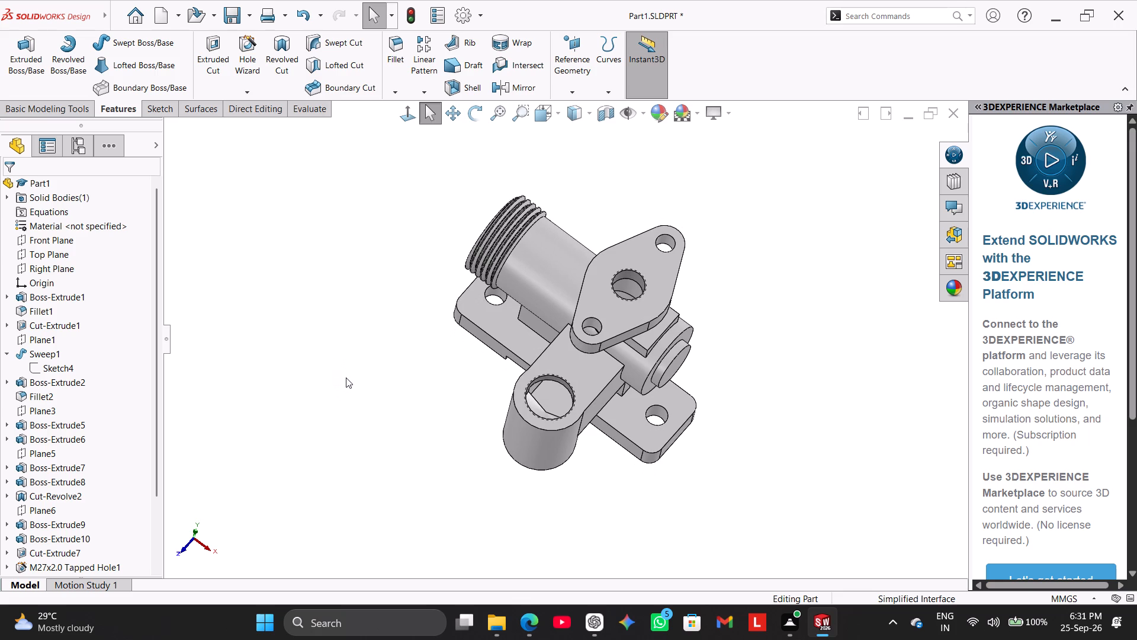
middle_click_drag(346, 377, 326, 272)
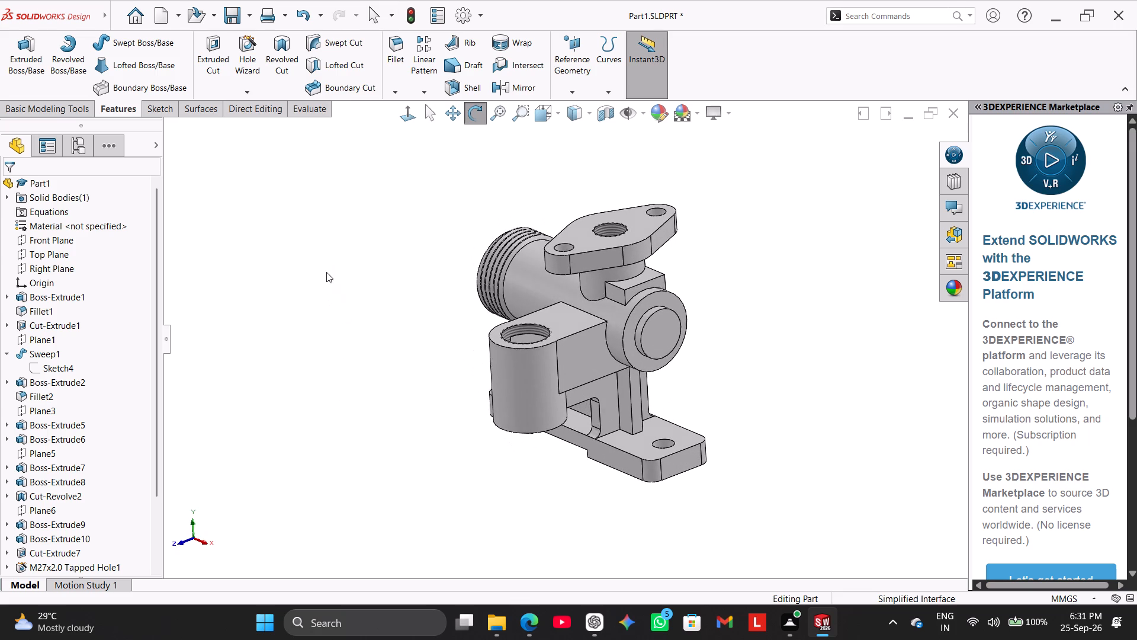
middle_click_drag(376, 356, 361, 253)
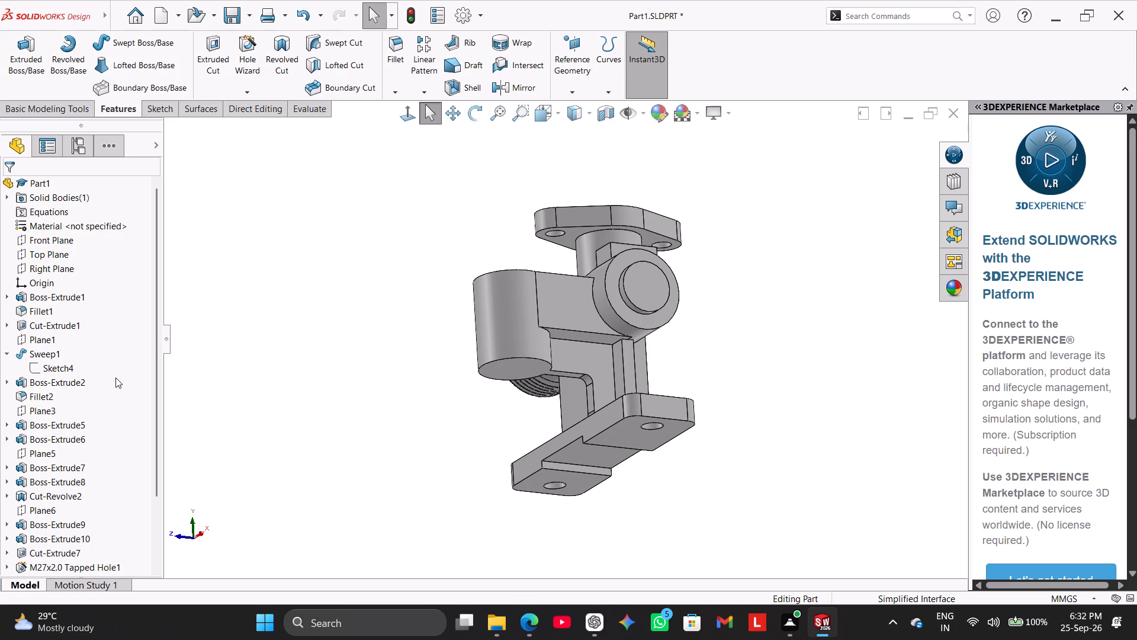
left_click_drag(155, 348, 168, 489)
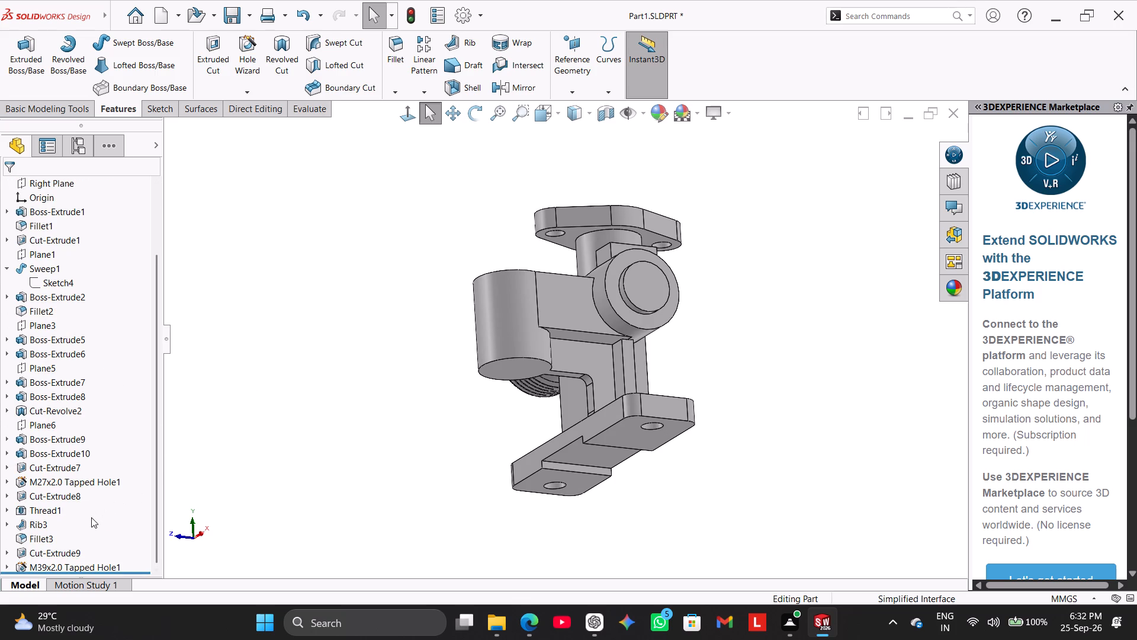
middle_click_drag(329, 361, 319, 498)
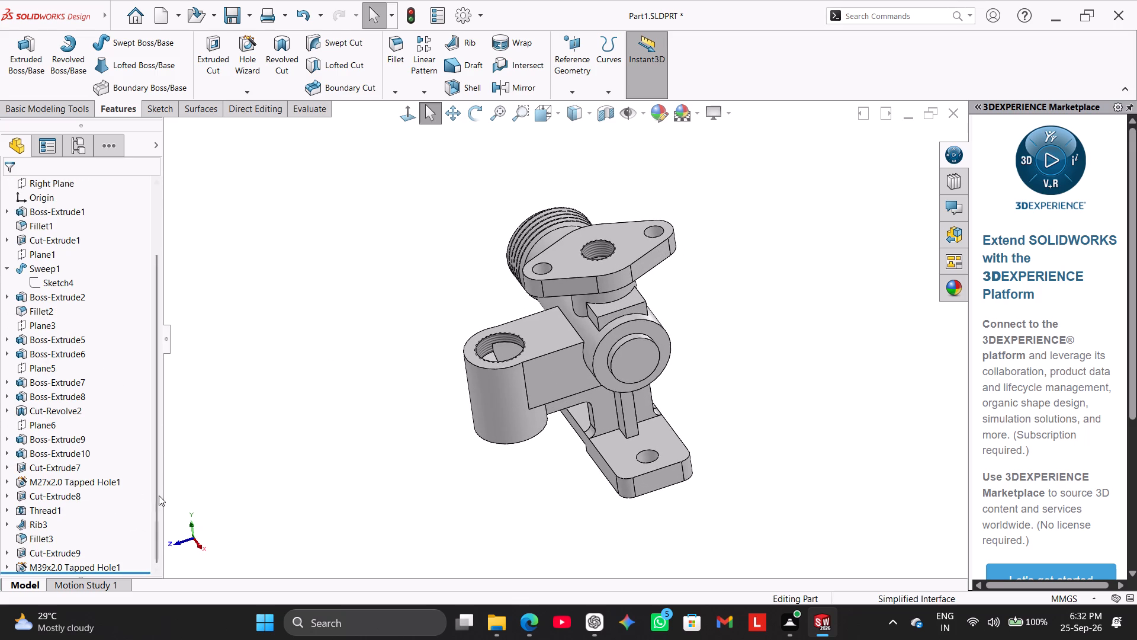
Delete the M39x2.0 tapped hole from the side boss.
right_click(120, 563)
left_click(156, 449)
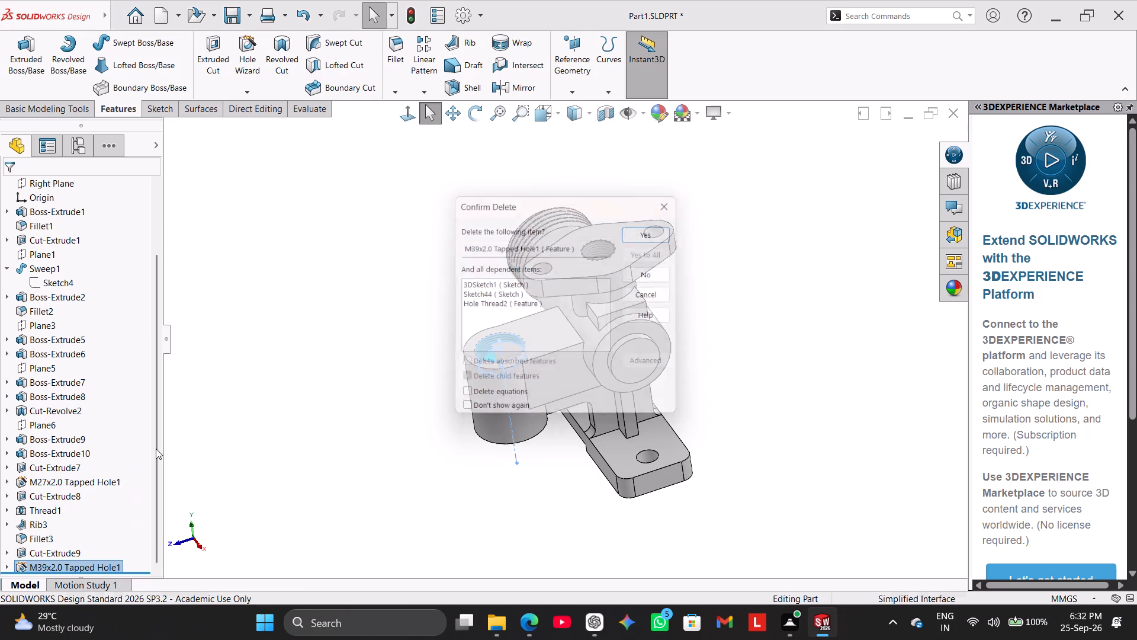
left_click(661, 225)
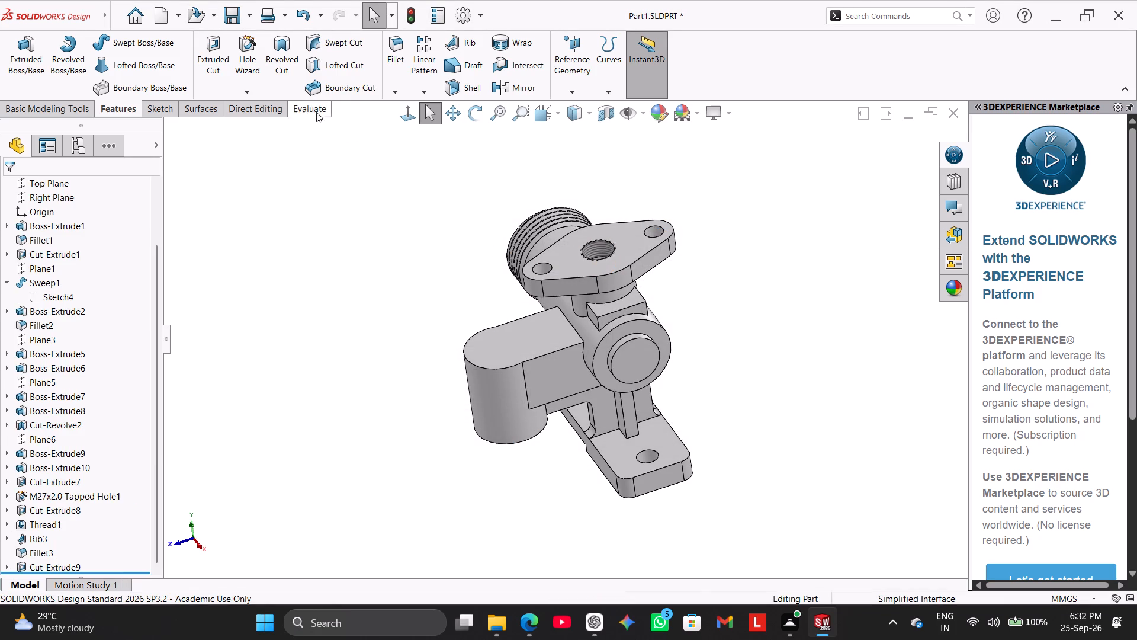
Specify an ANSI Metric M39x2.0 bottoming tapped hole in Hole Wizard with 15 mm blind and thread depths and thread class 2B.
left_click(248, 53)
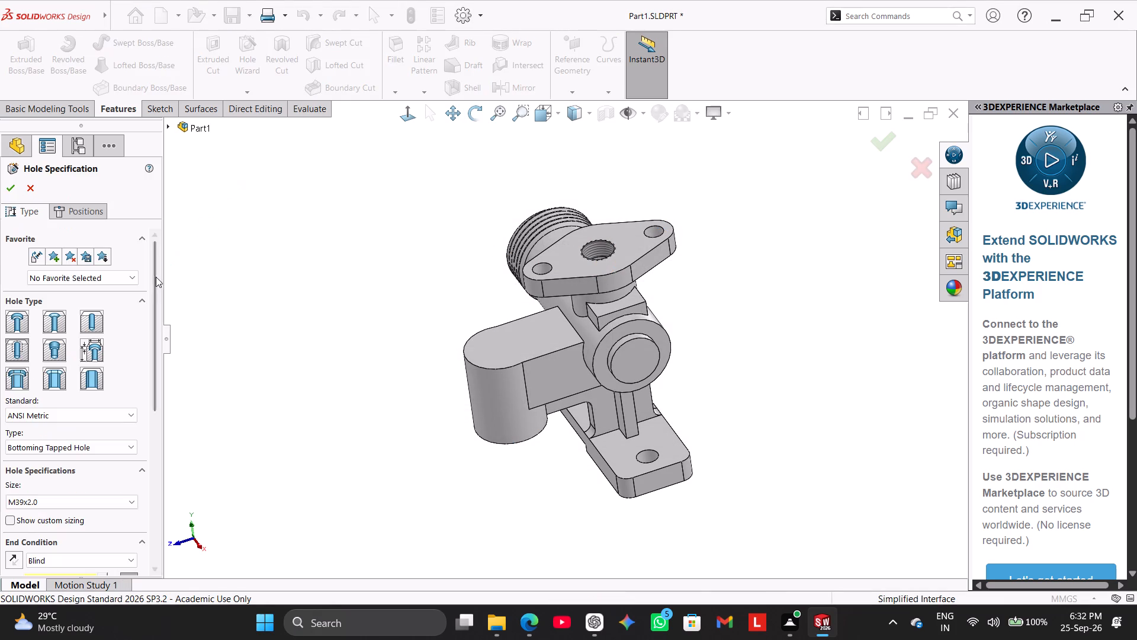
left_click_drag(155, 273, 147, 444)
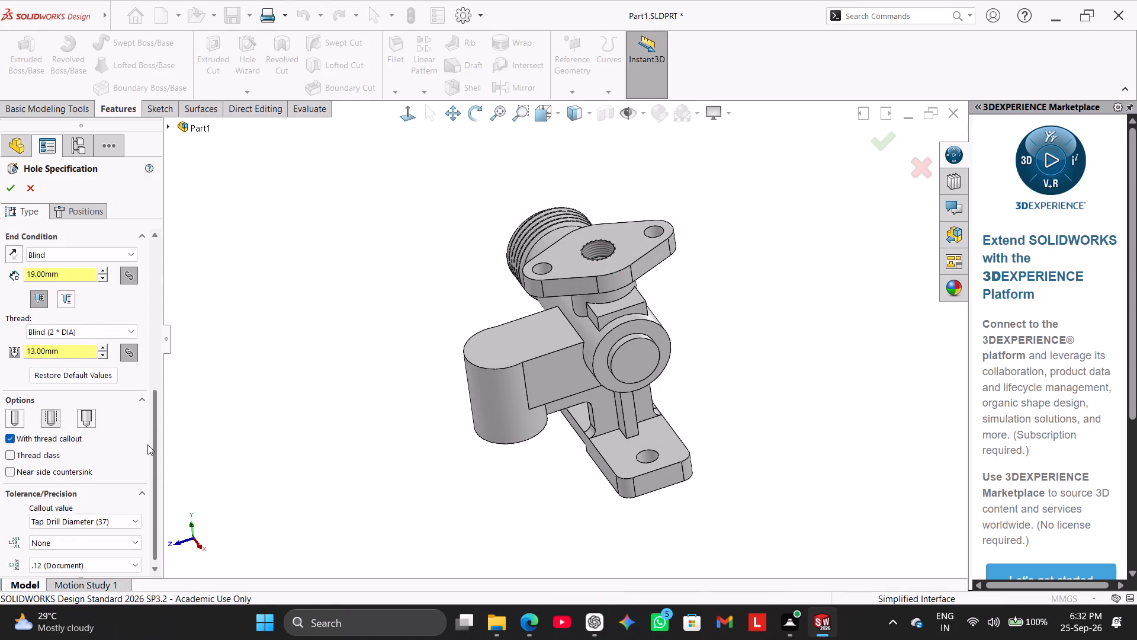
left_click_drag(147, 444, 178, 160)
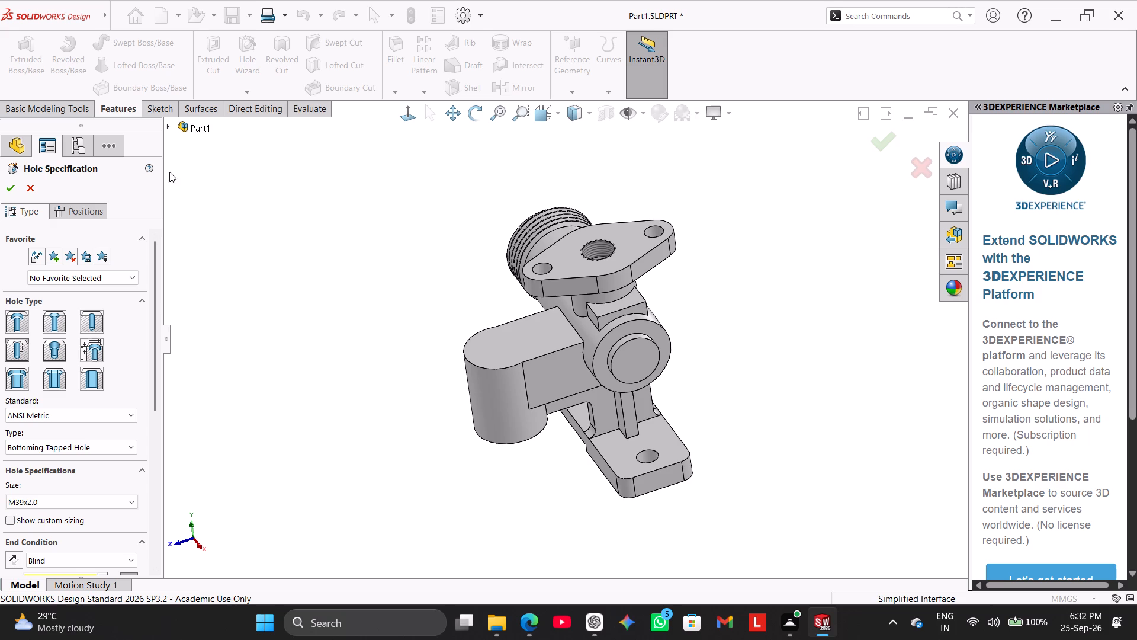
left_click_drag(155, 255, 156, 286)
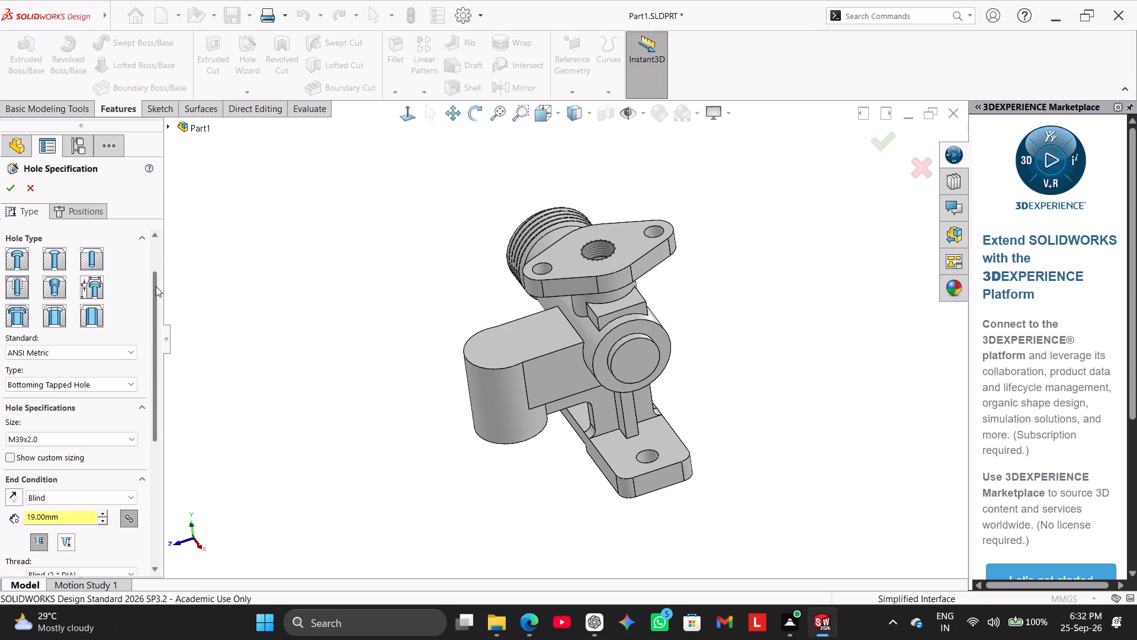
left_click_drag(156, 286, 150, 367)
double_click(78, 348)
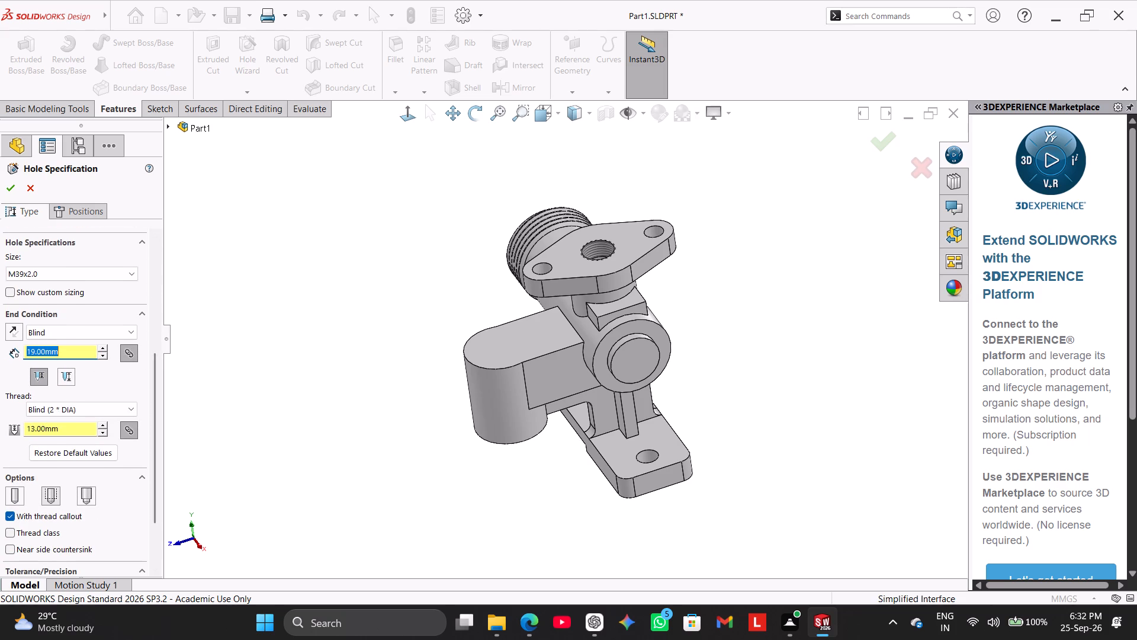
type("15")
key("Return")
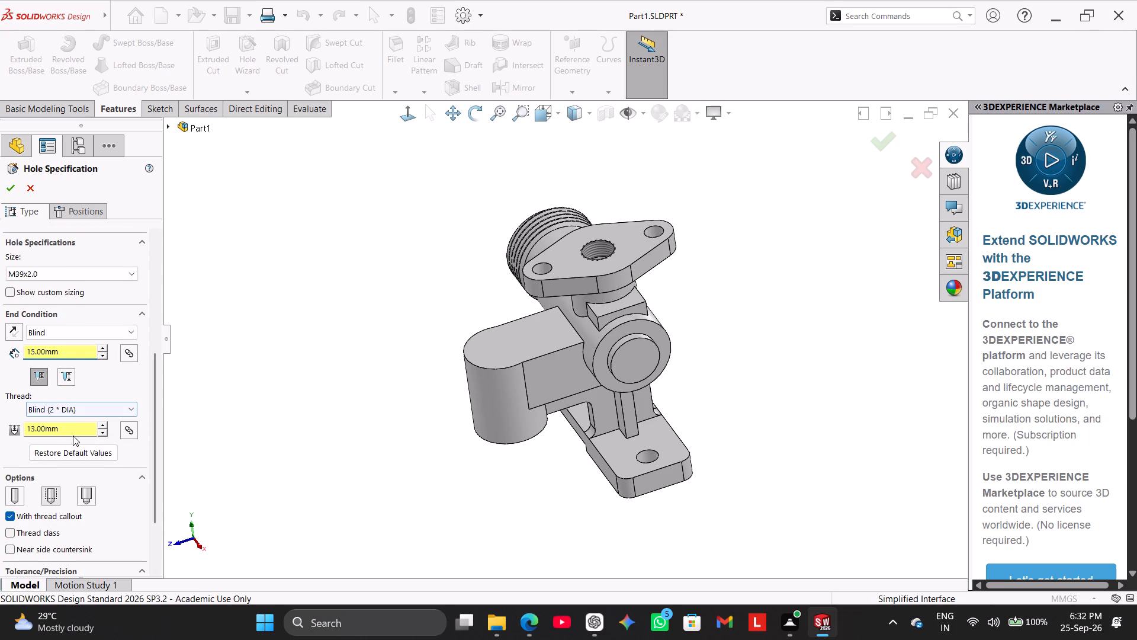
double_click(73, 436)
left_click(69, 421)
double_click(71, 430)
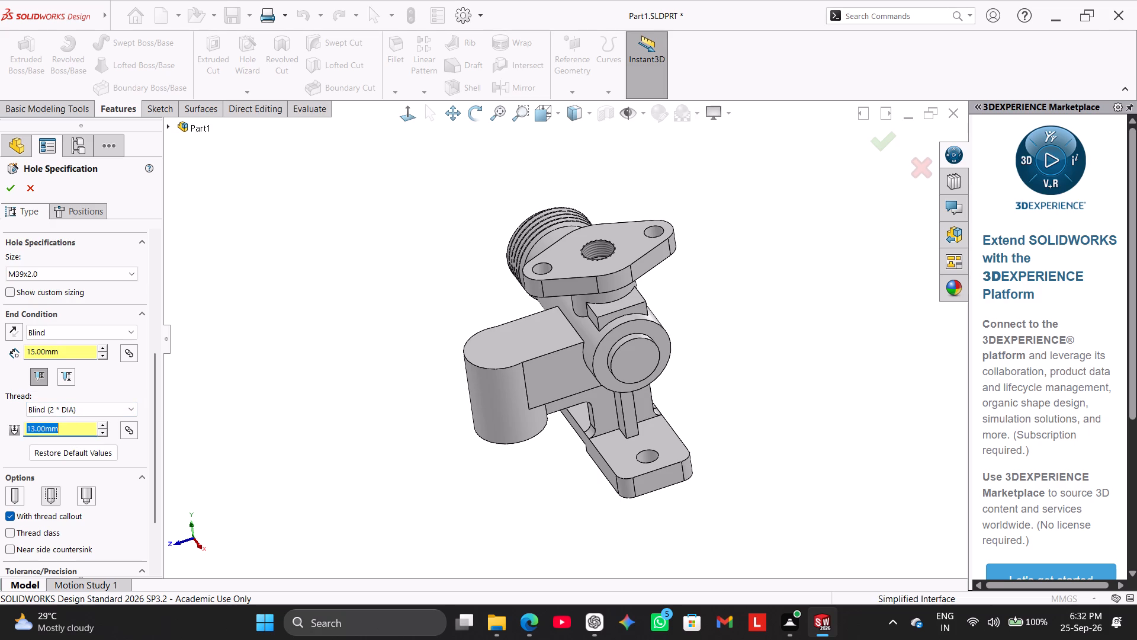
type("15")
key("Return")
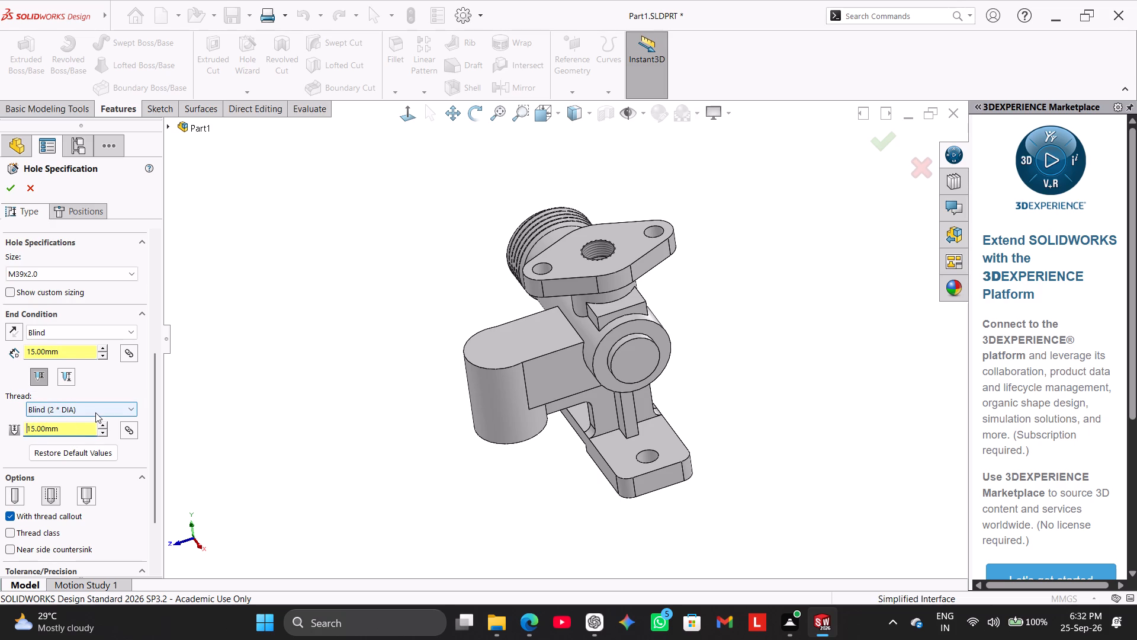
left_click(7, 532)
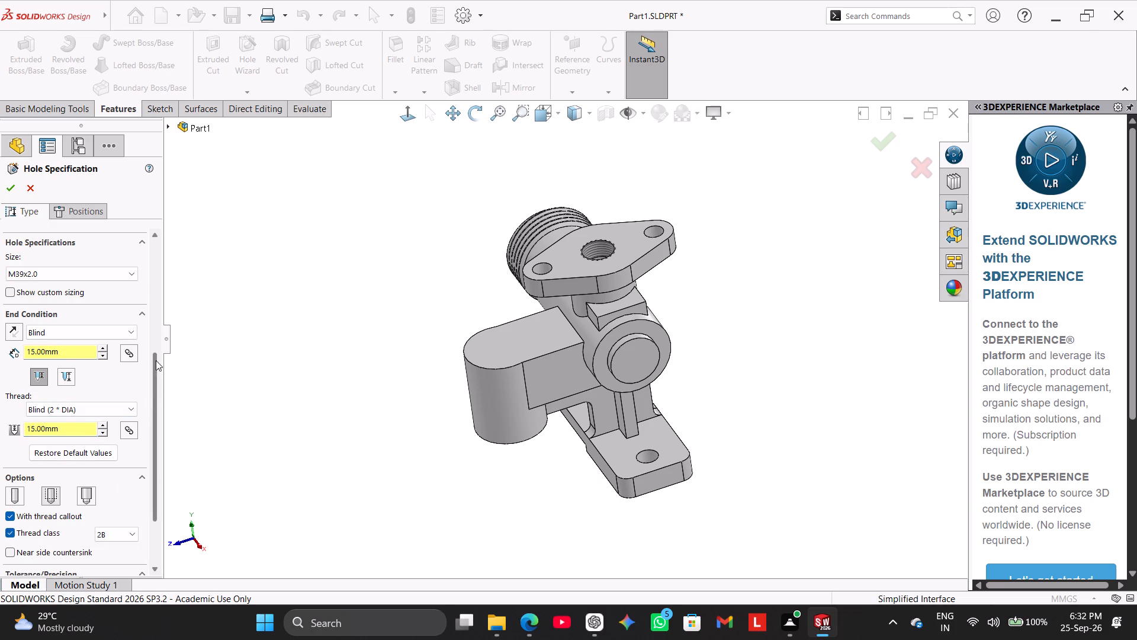
left_click_drag(156, 360, 163, 185)
left_click_drag(153, 368, 165, 220)
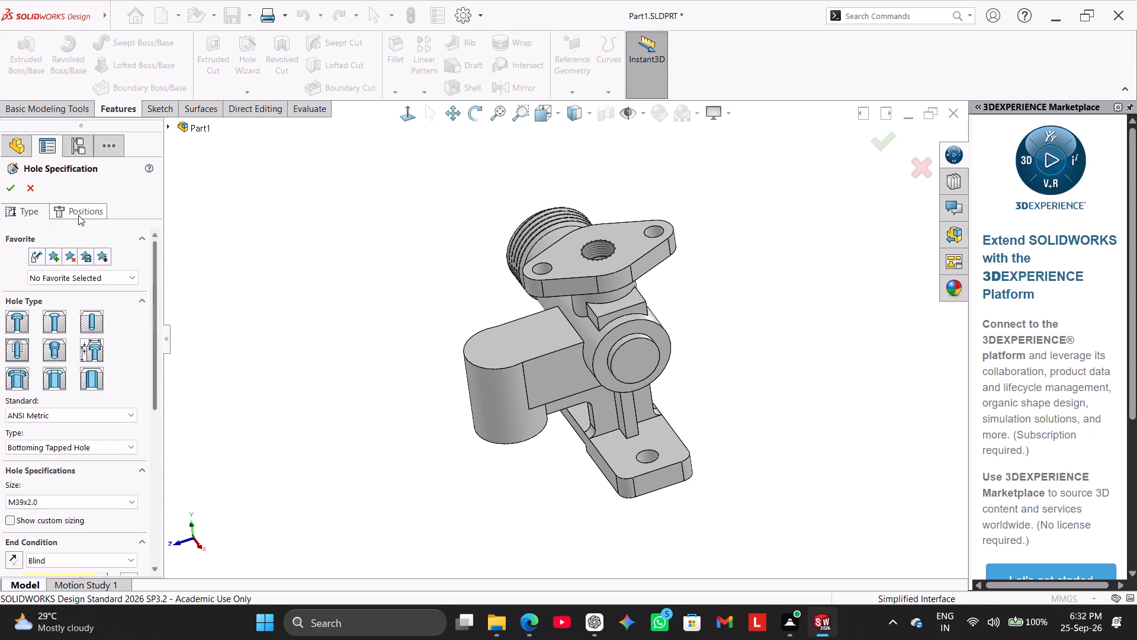
Using a 3D sketch, position the tapped hole on the side boss's top face at the centre of its rounded end.
left_click(75, 215)
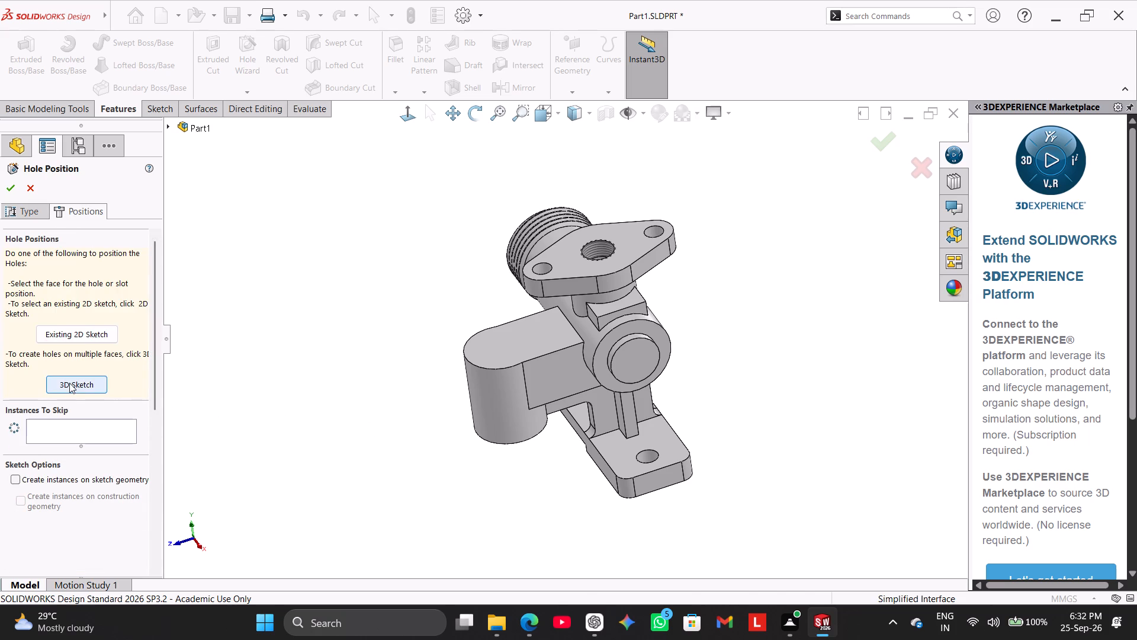
left_click(69, 383)
middle_click_drag(313, 474, 345, 492)
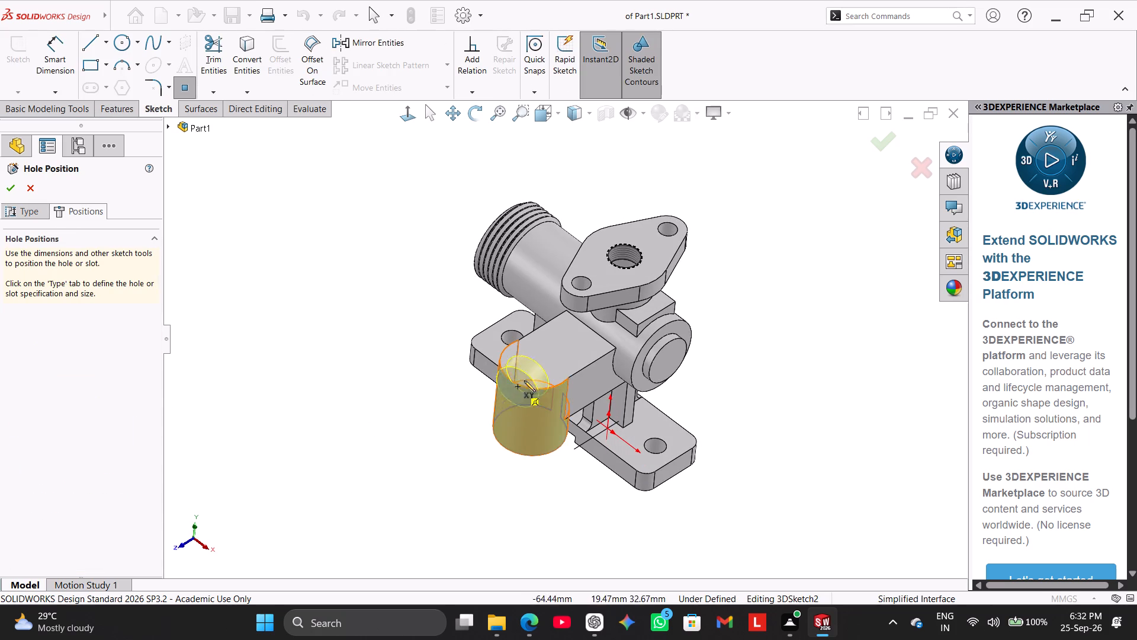
scroll(540, 366, "down", 3)
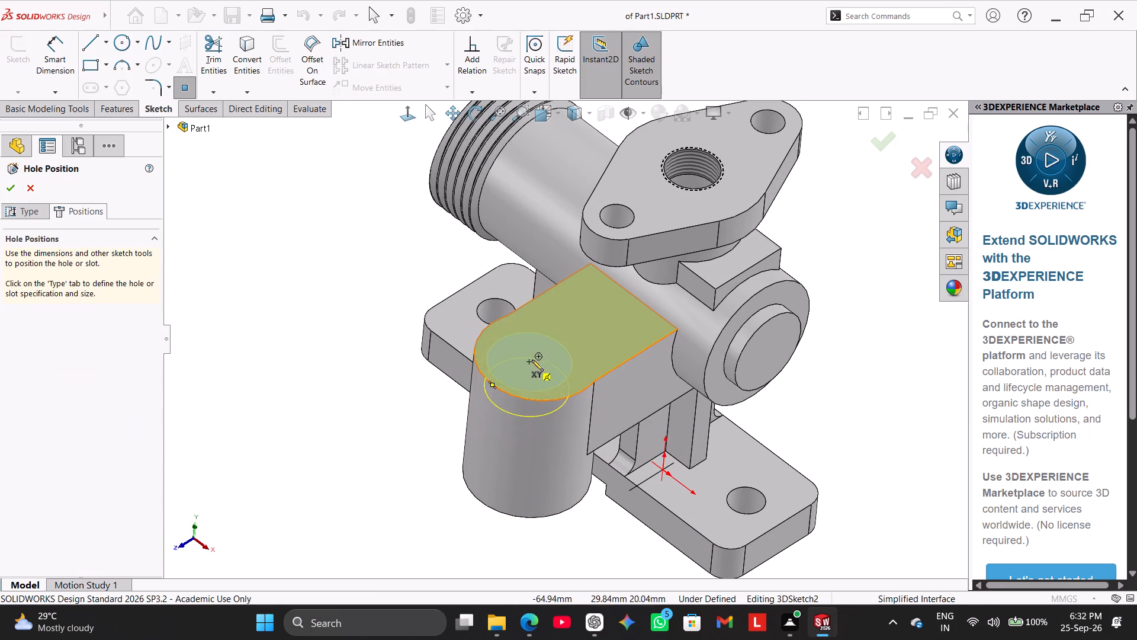
left_click(539, 354)
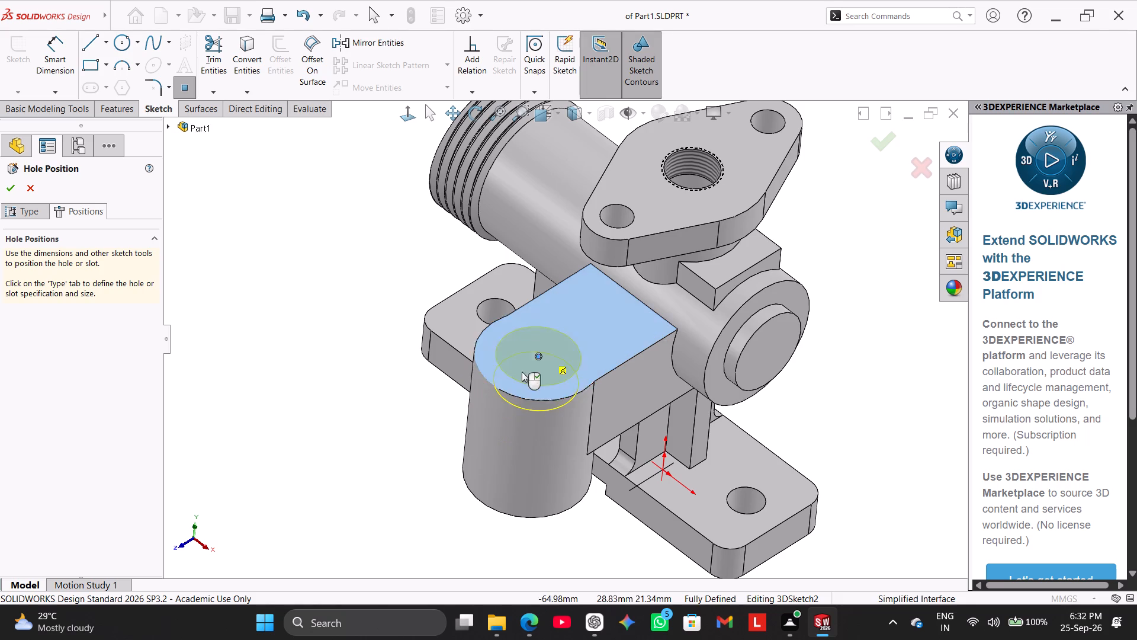
Add a second tapped hole position at the centre of the side boss's round bottom face and accept the hole feature.
middle_click_drag(410, 485, 341, 283)
scroll(421, 589, "up", 1)
scroll(428, 533, "down", 1)
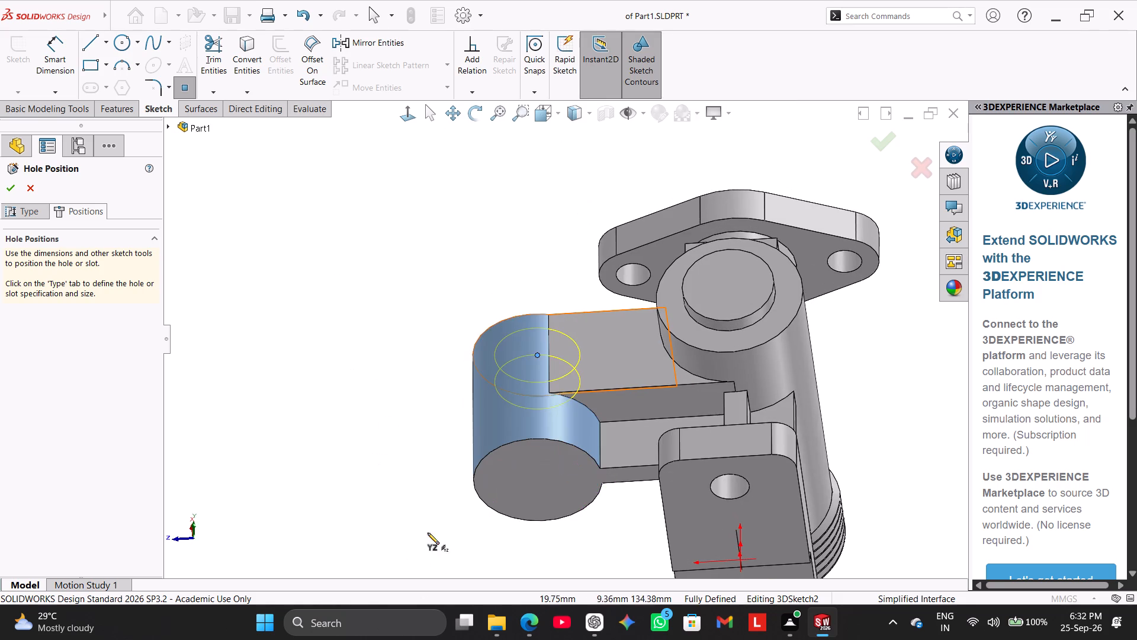
scroll(428, 533, "down", 2)
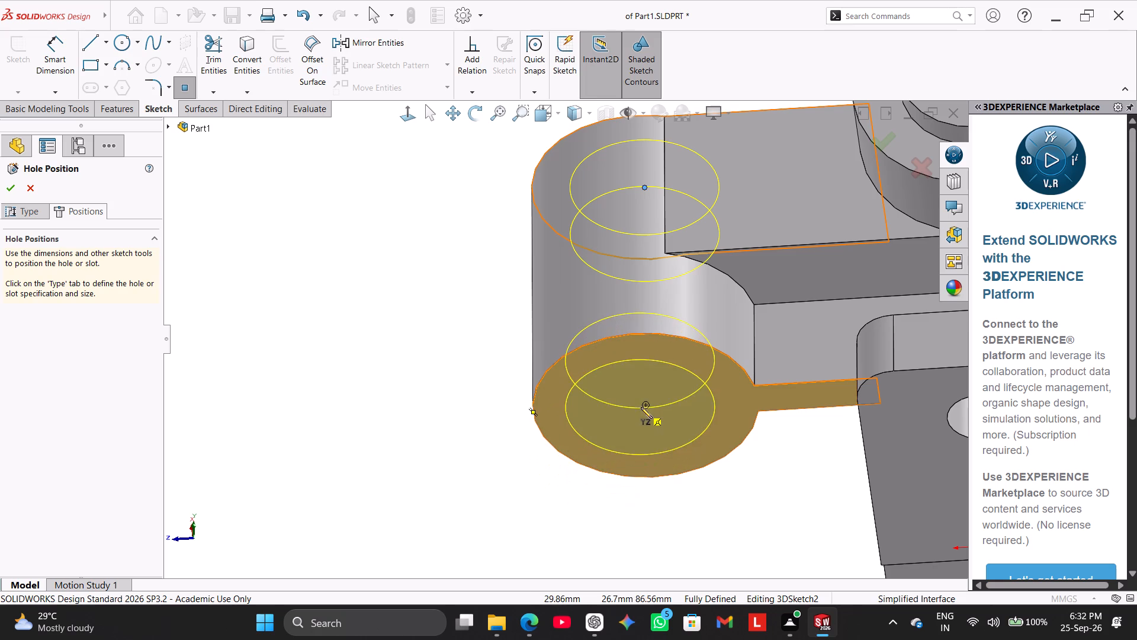
left_click(644, 405)
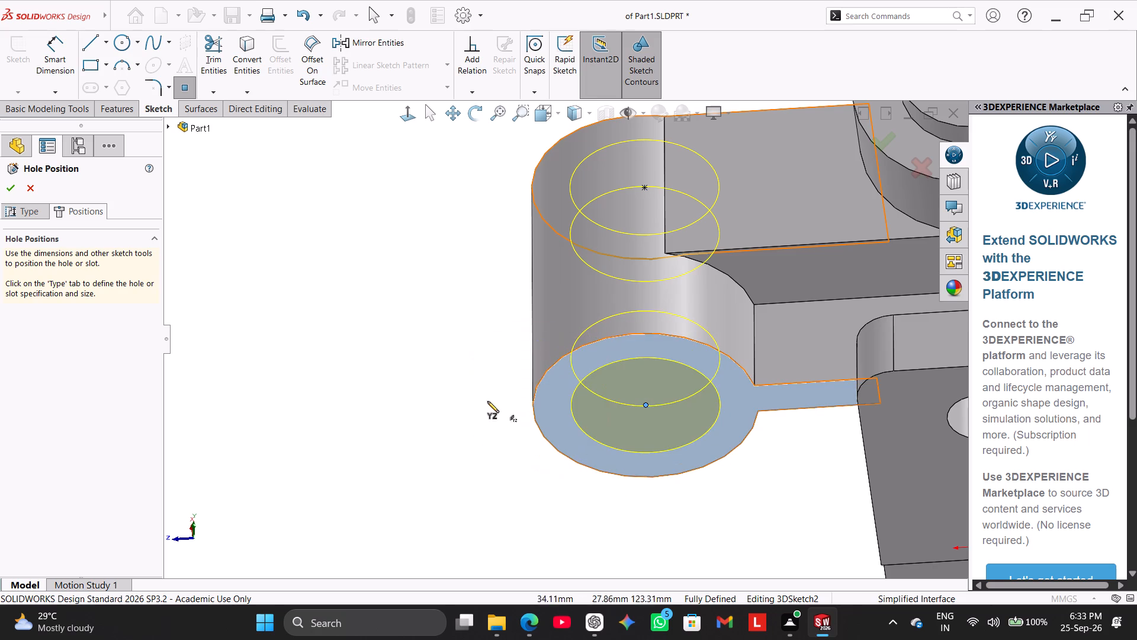
middle_click_drag(380, 372, 437, 462)
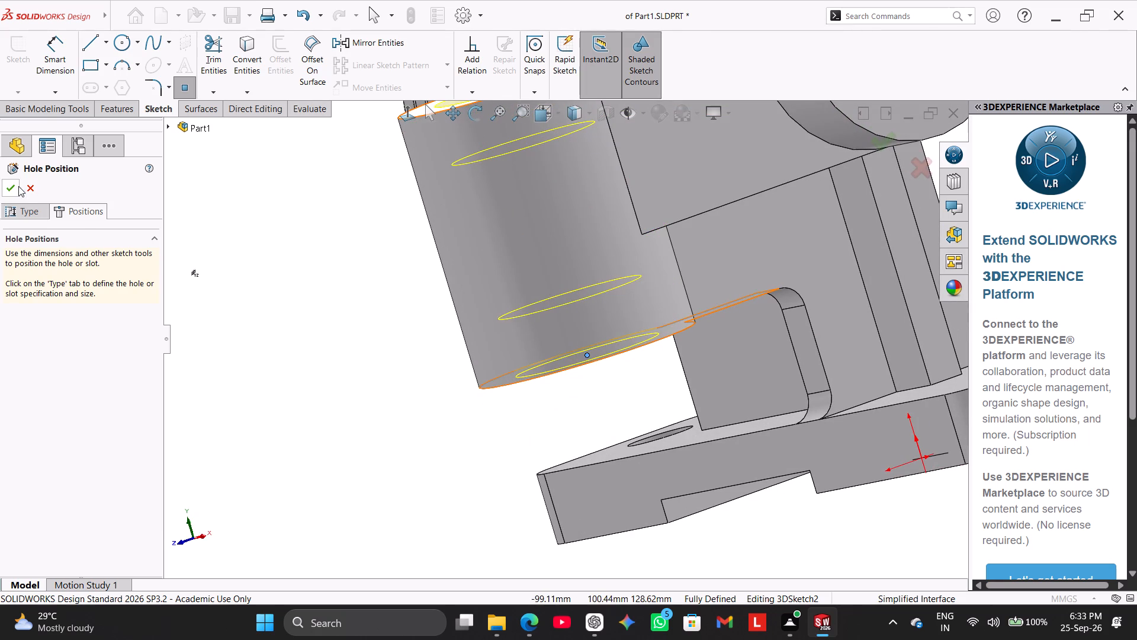
left_click(15, 186)
Sketch a circle about 76 mm in diameter on the side boss's top face, centred on the tapped hole.
middle_click_drag(338, 316, 273, 119)
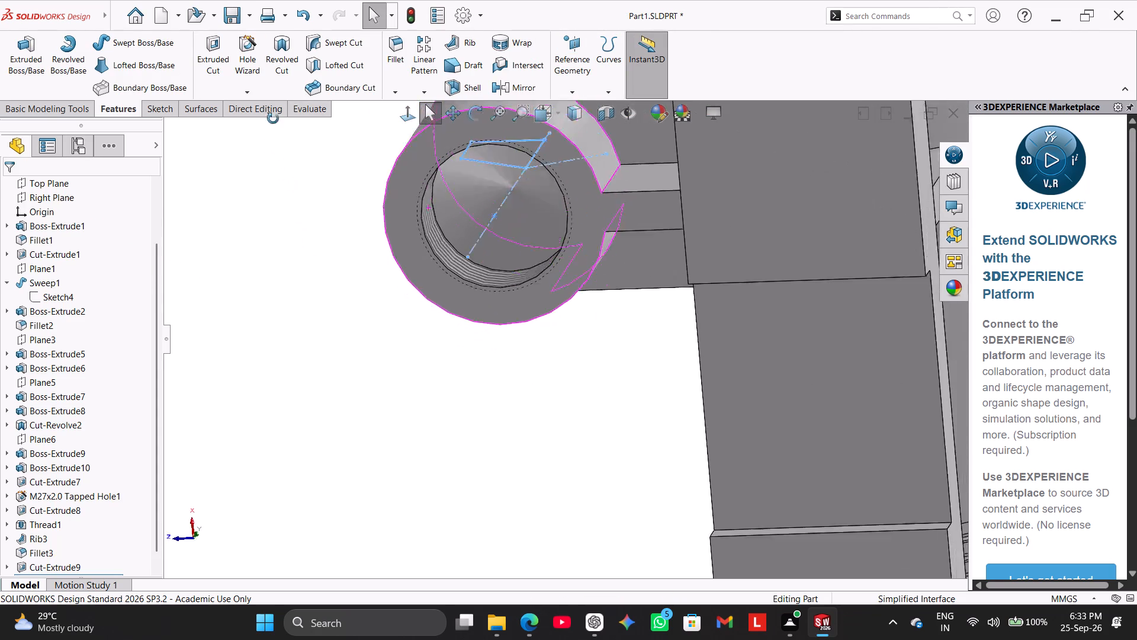
middle_click_drag(273, 119, 346, 369)
right_click_drag(300, 366, 372, 257)
left_click(352, 279)
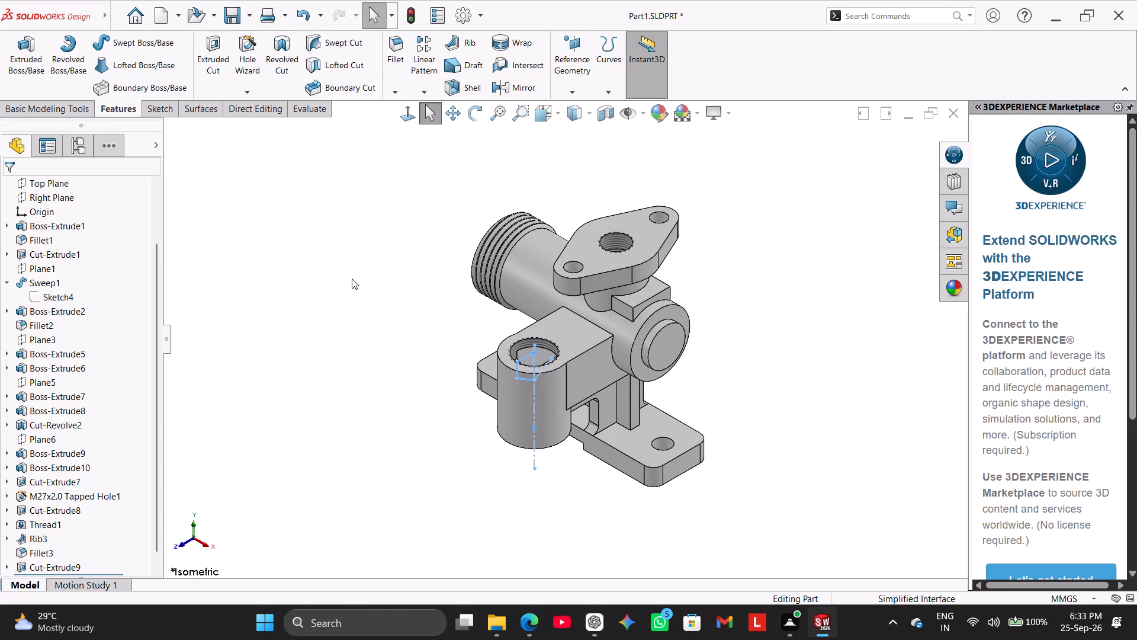
right_click(574, 351)
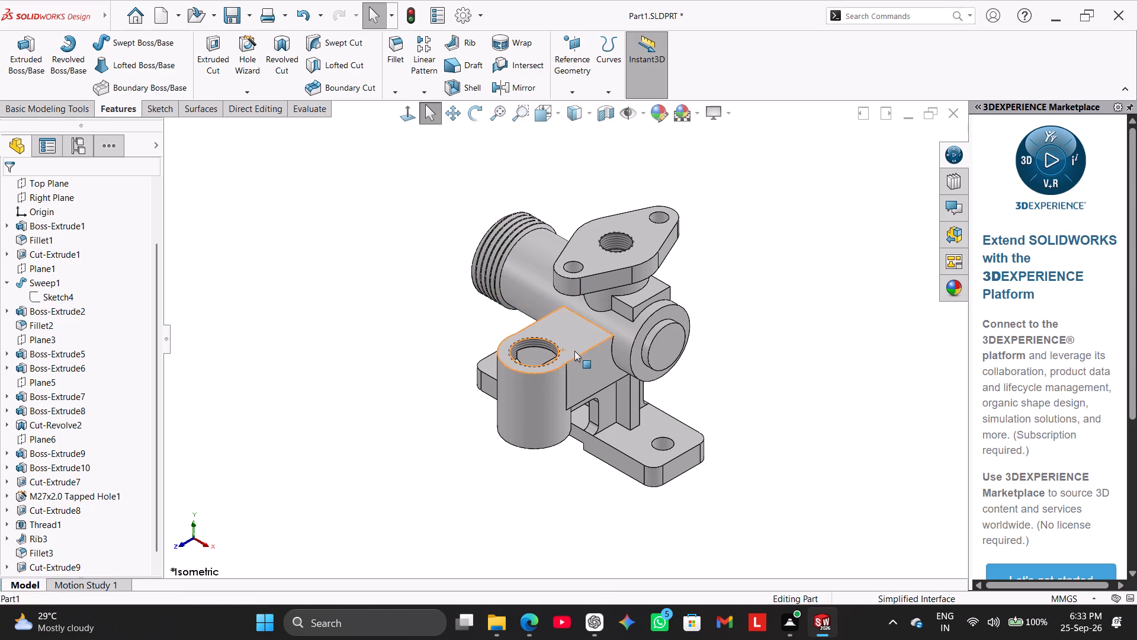
left_click(605, 316)
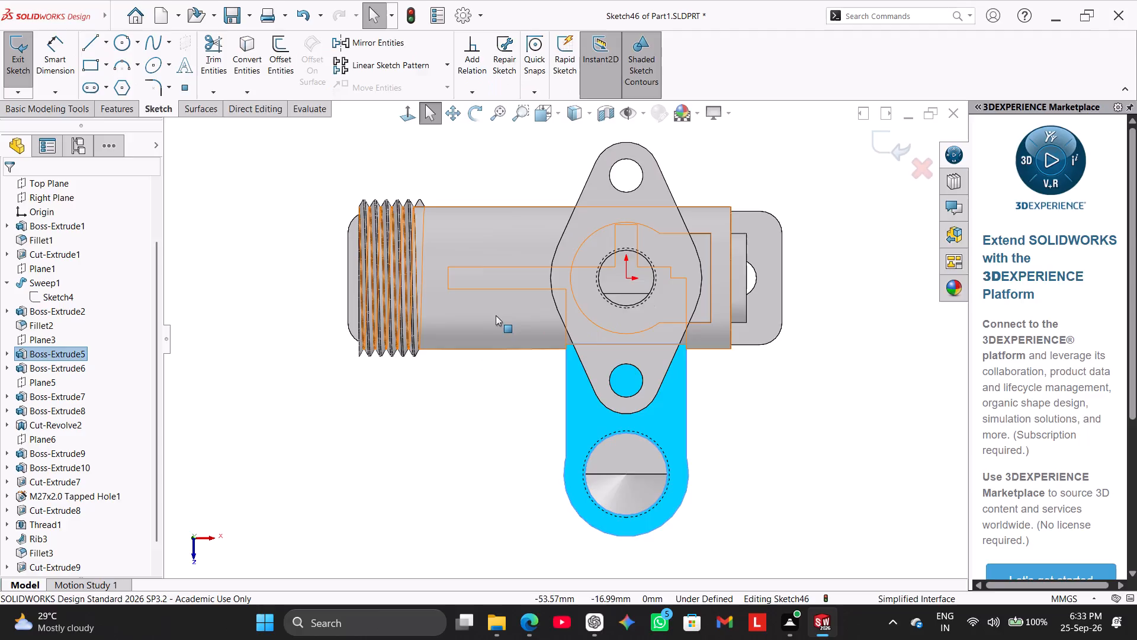
left_click(119, 39)
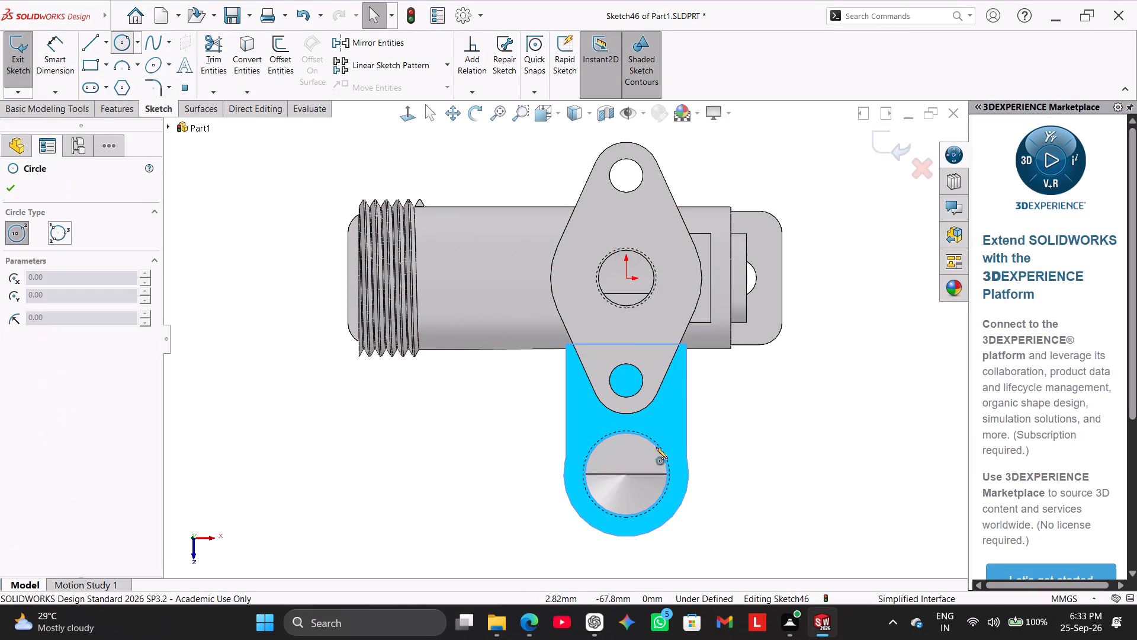
left_click(627, 473)
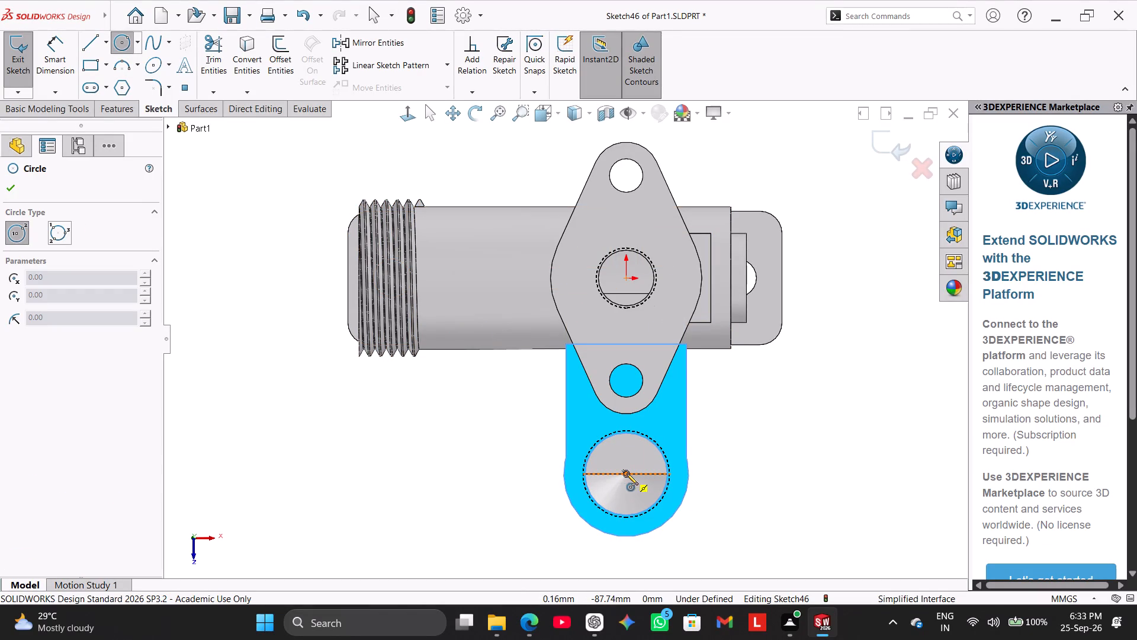
left_click(682, 537)
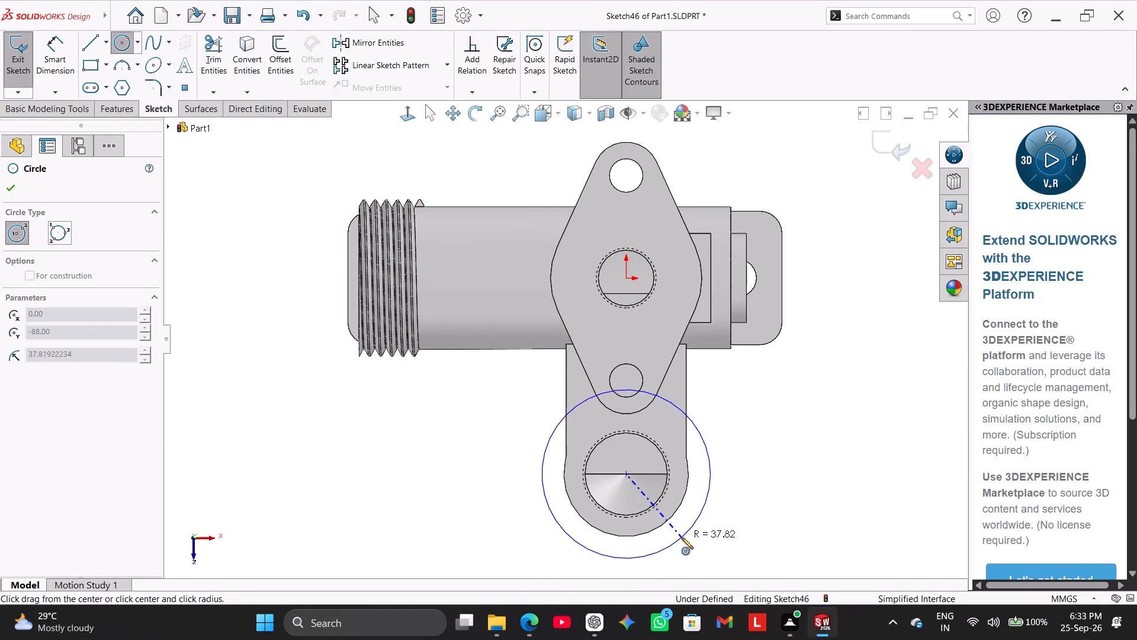
right_click(772, 462)
left_click(794, 465)
Dimension the sketched circle's diameter as 40 mm.
right_click_drag(765, 443, 870, 434)
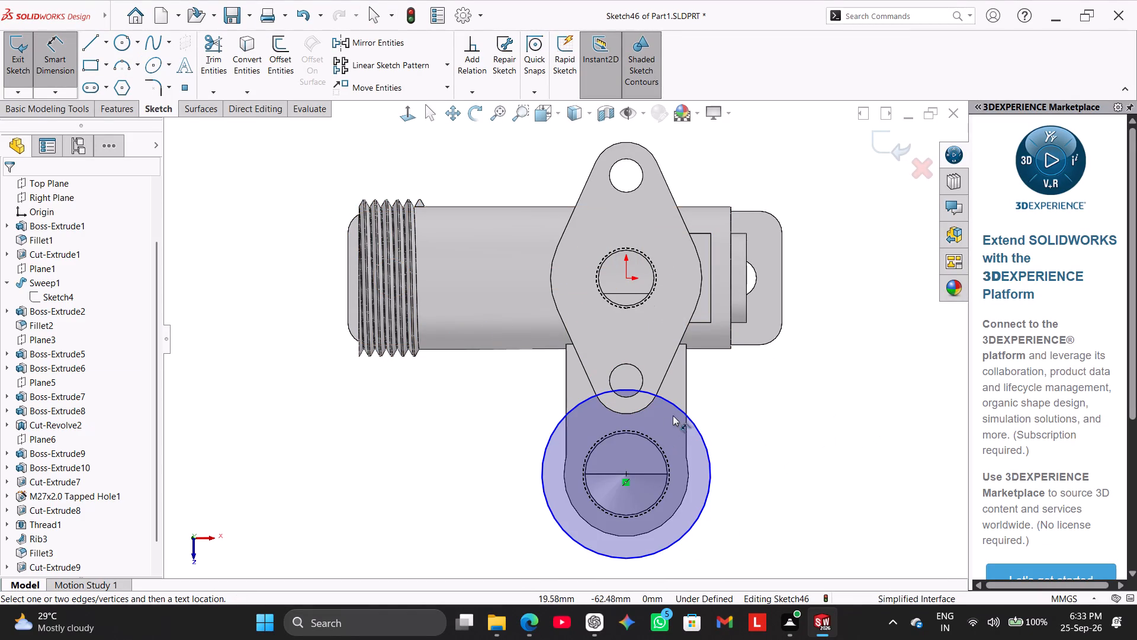
left_click(677, 411)
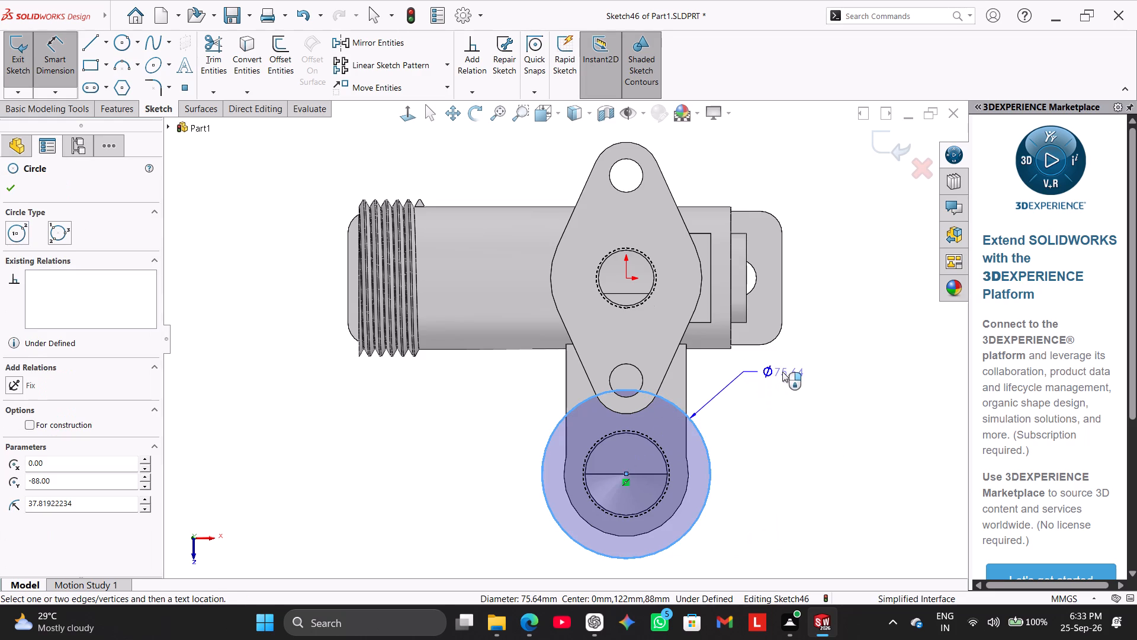
left_click(782, 372)
type("40")
key("Return")
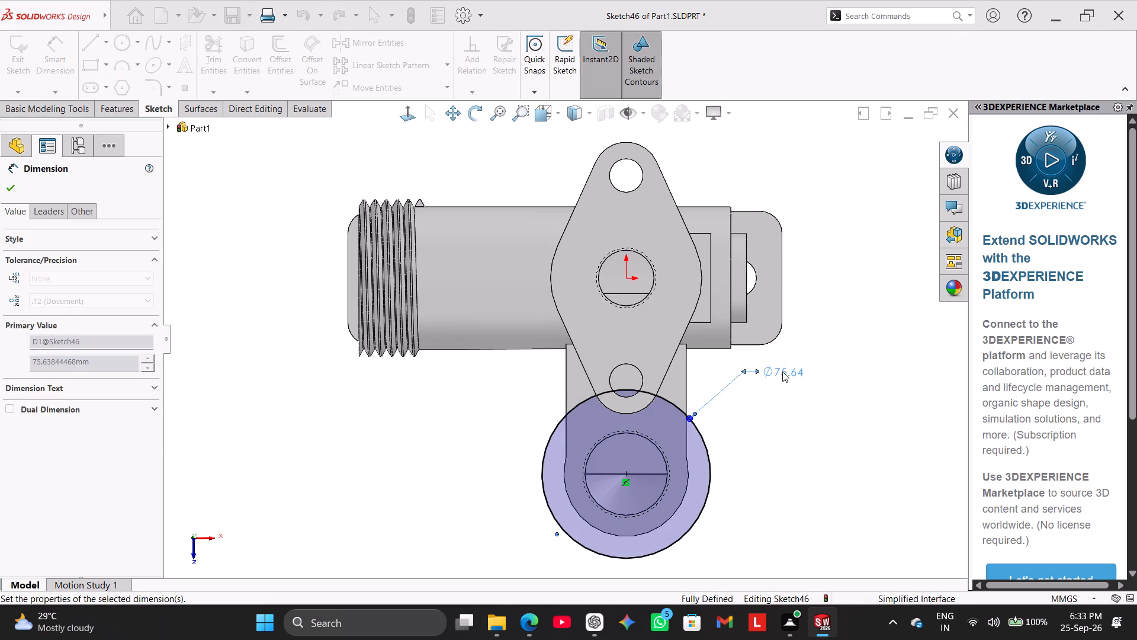
right_click(839, 364)
left_click(867, 399)
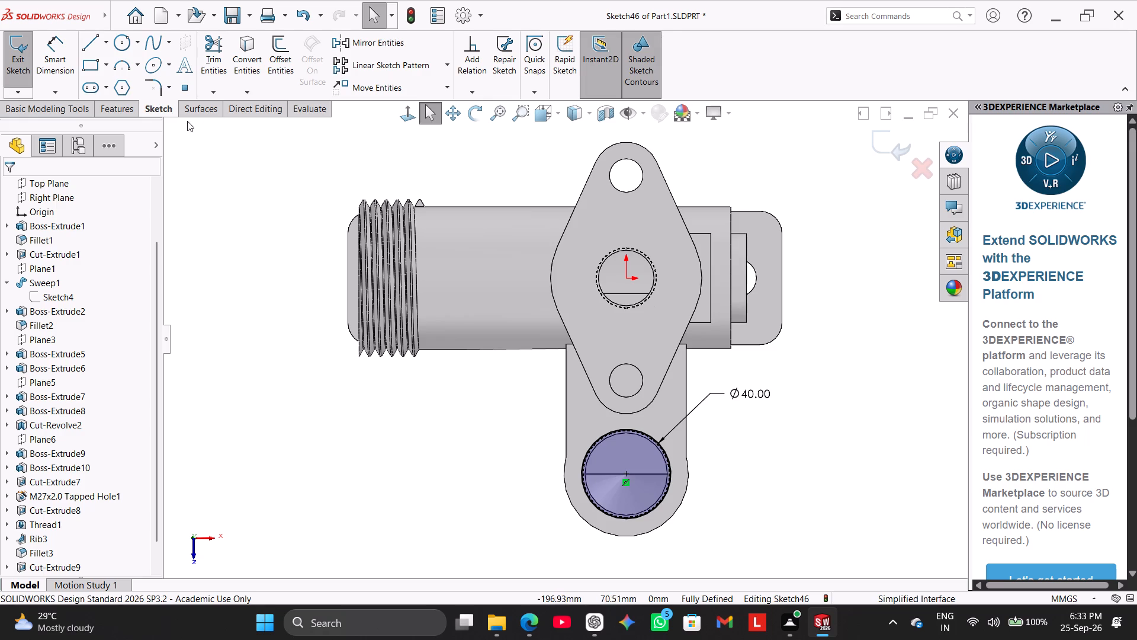
Set up an extruded cut of the 40 mm circle into the side boss with a blind depth of 40 mm.
left_click(194, 104)
left_click(121, 103)
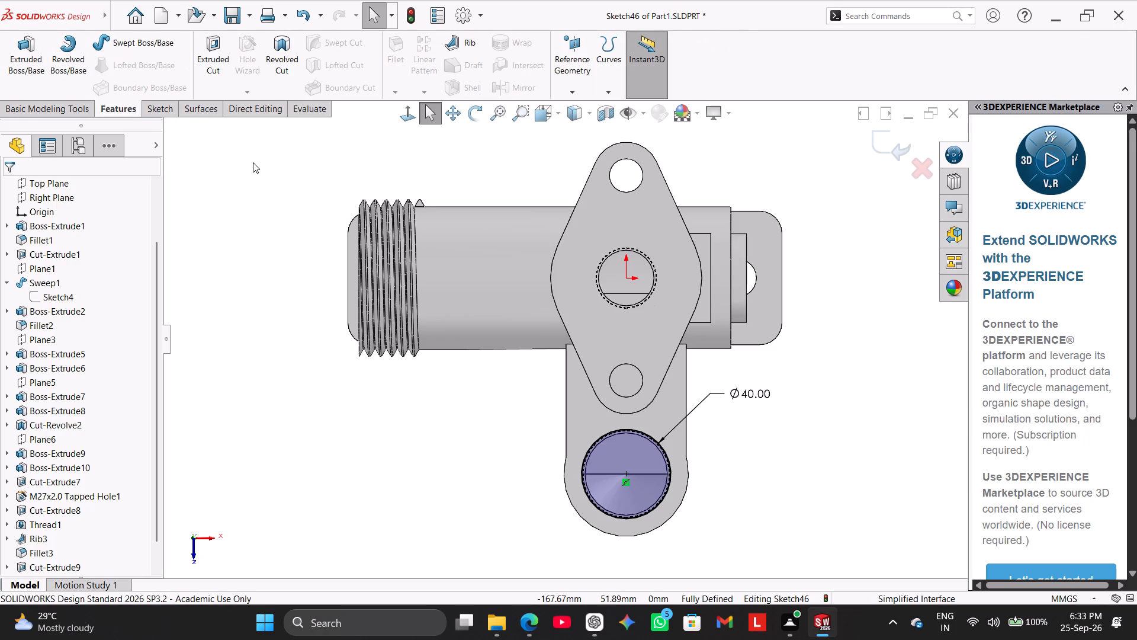
left_click(217, 66)
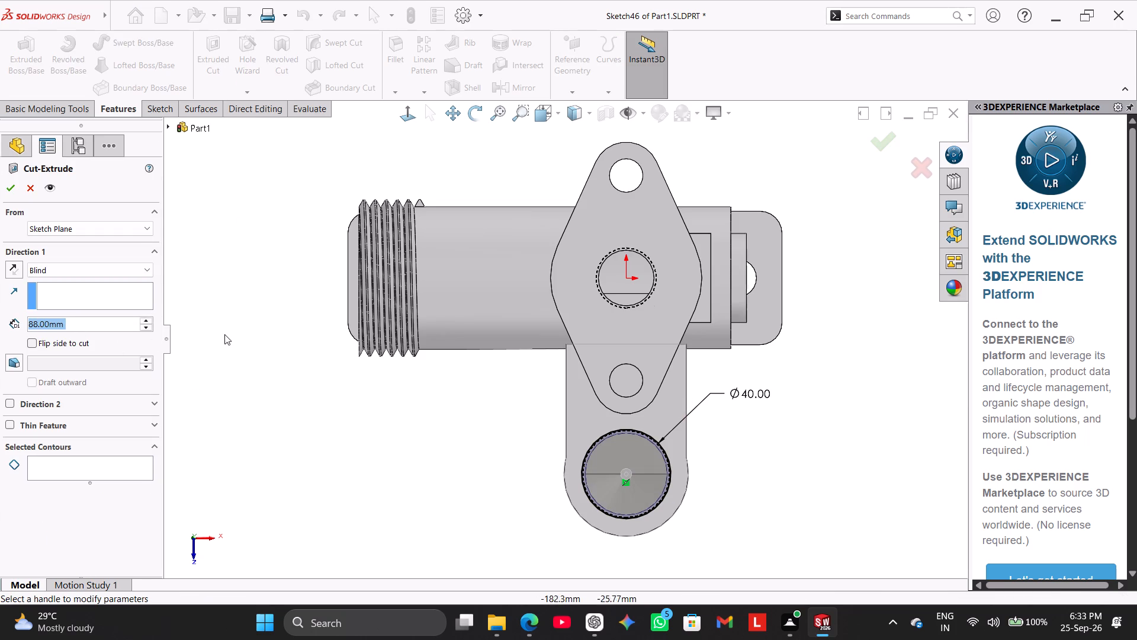
middle_click_drag(249, 447, 250, 284)
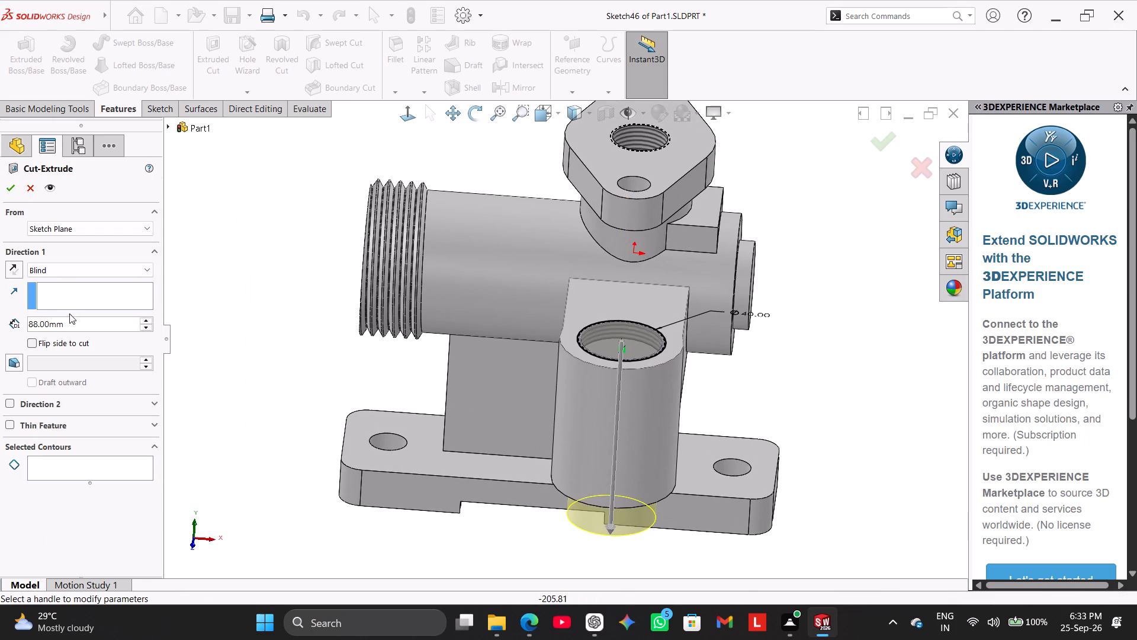
double_click(76, 322)
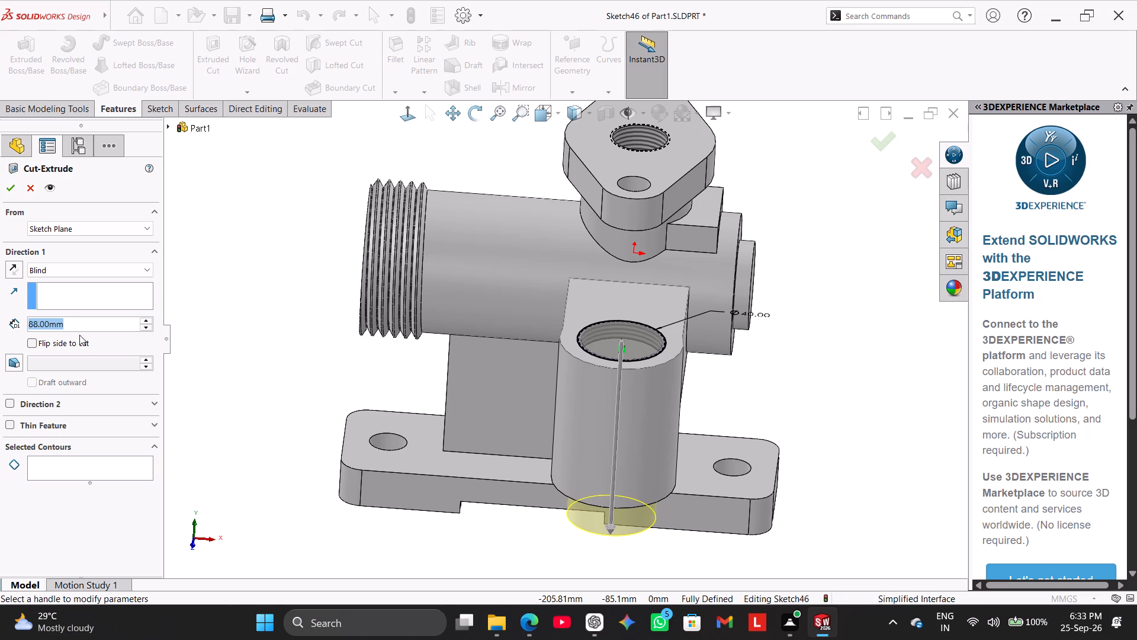
type("40")
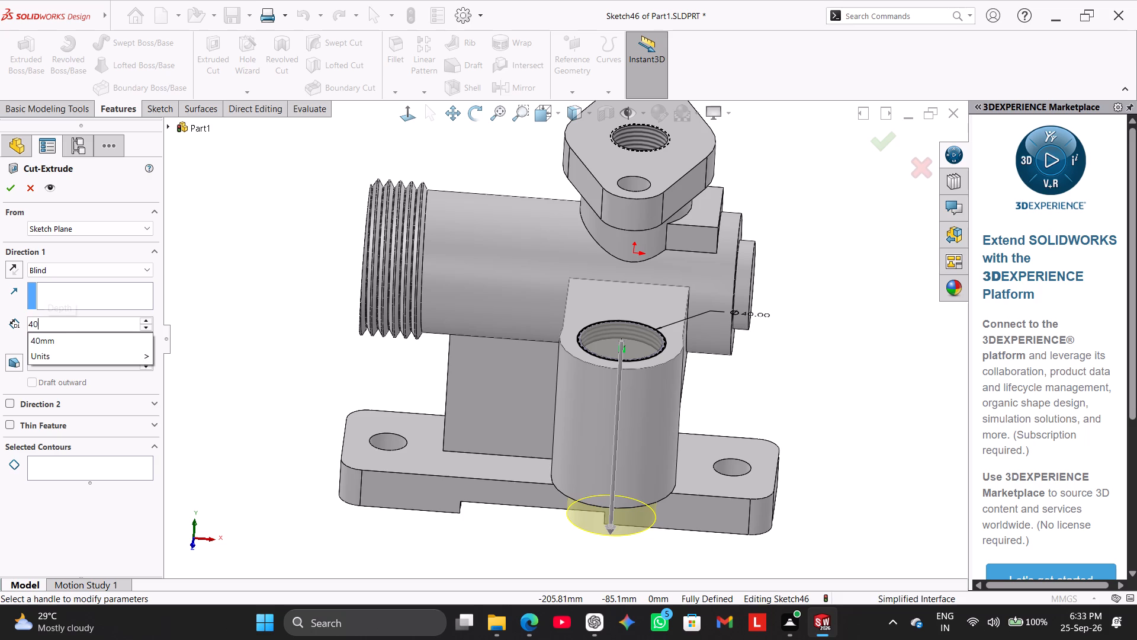
key("Return")
Start the cut at a 15 mm offset from the sketch plane, reversed into the boss, and accept the cut.
left_click(130, 230)
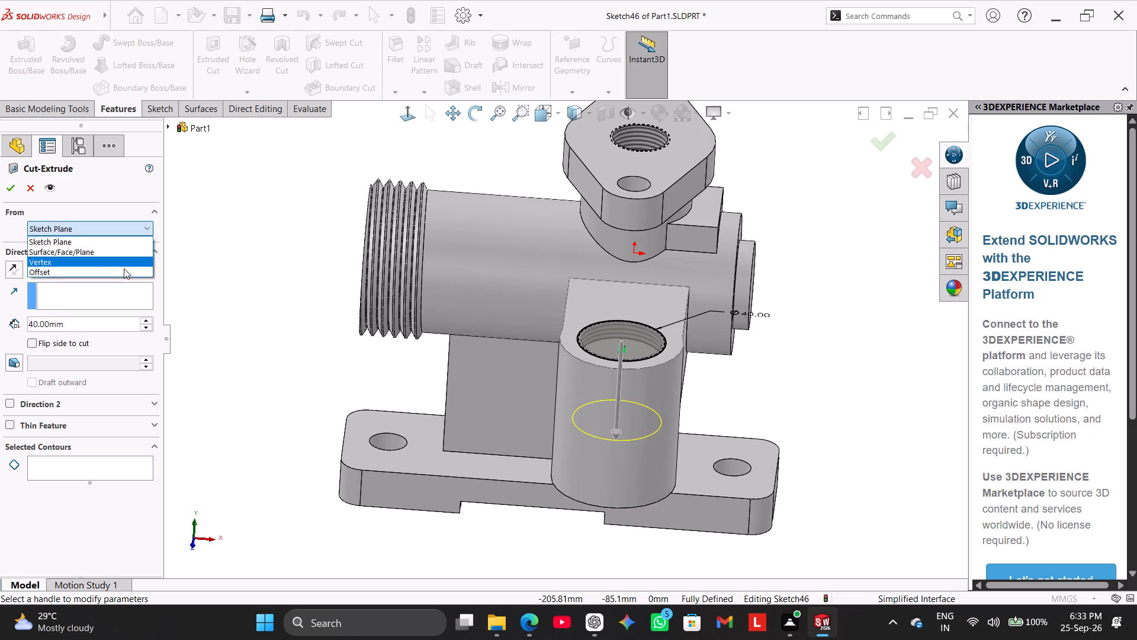
left_click(122, 272)
double_click(105, 255)
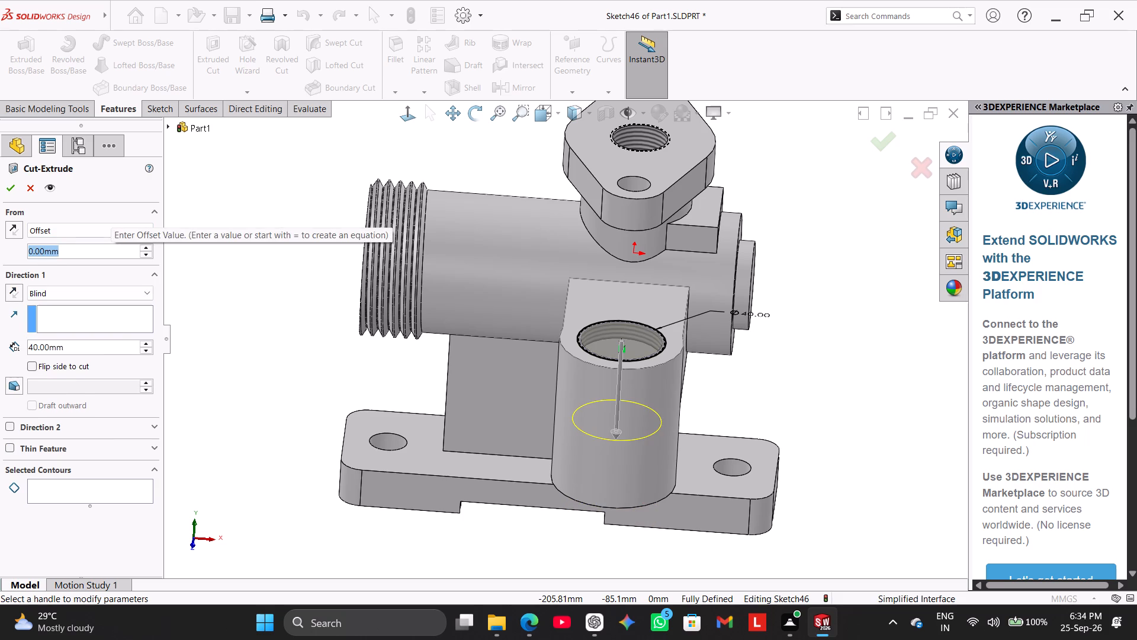
type("15")
key("Return")
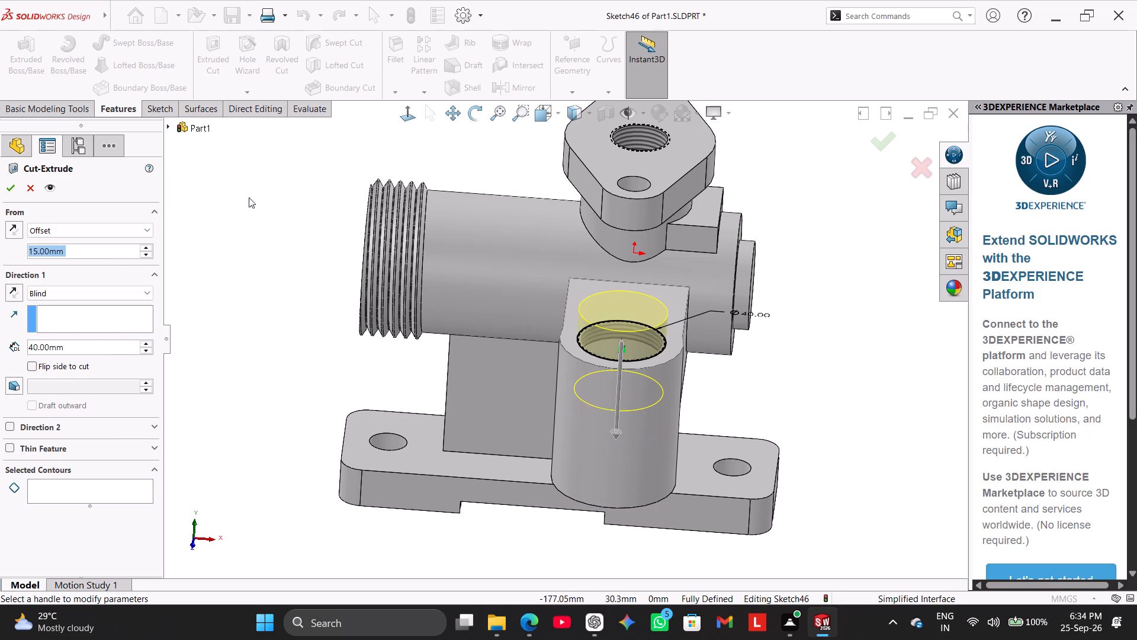
middle_click_drag(281, 241, 266, 223)
left_click(9, 228)
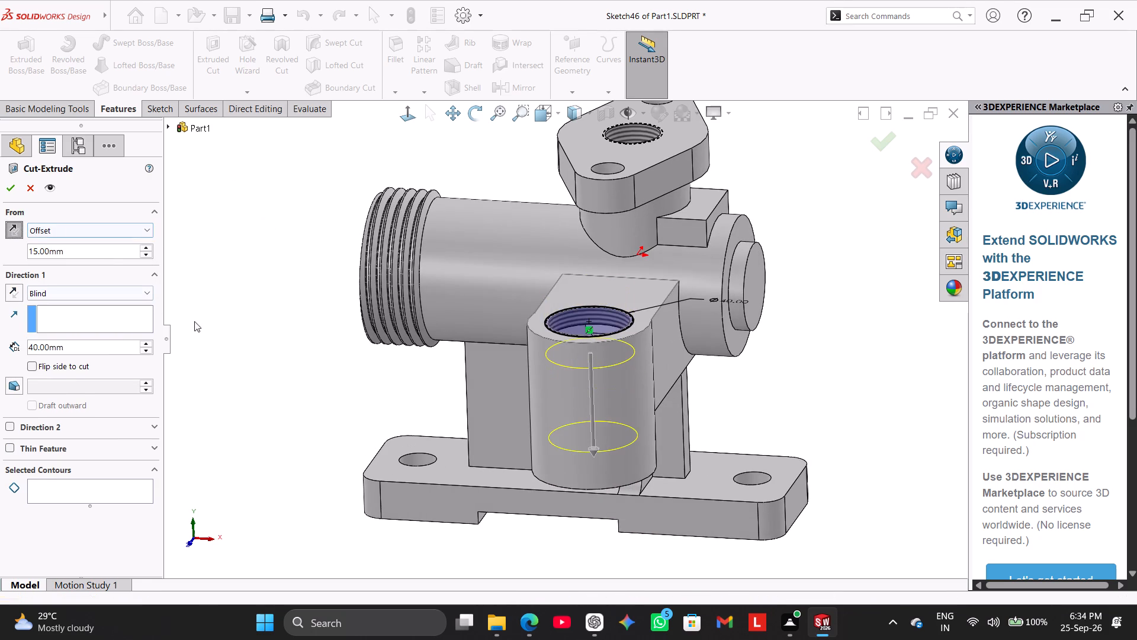
middle_click_drag(196, 323, 202, 298)
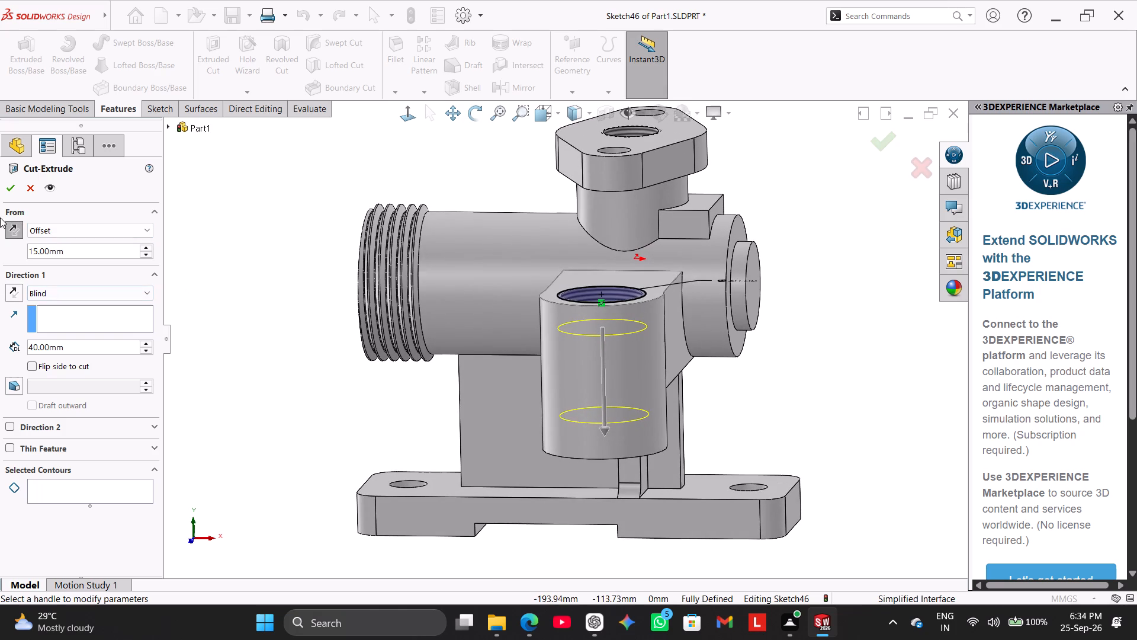
left_click(7, 187)
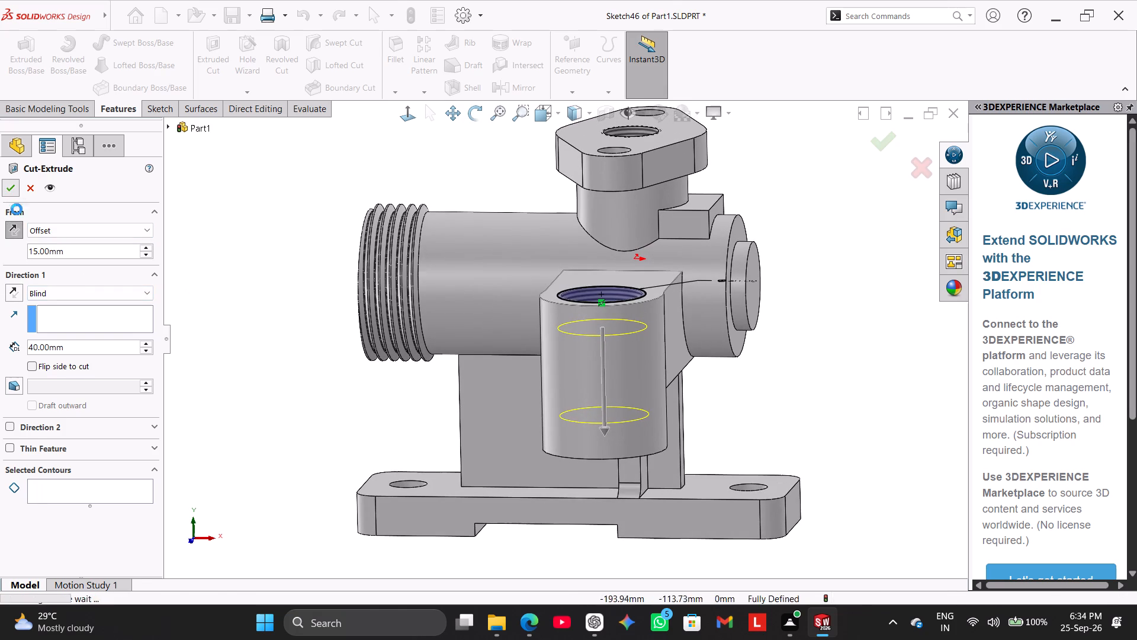
left_click(252, 337)
Examine the side boss's bore and its connection to the main bore in a temporary section view on the Right Plane.
middle_click_drag(252, 337, 221, 337)
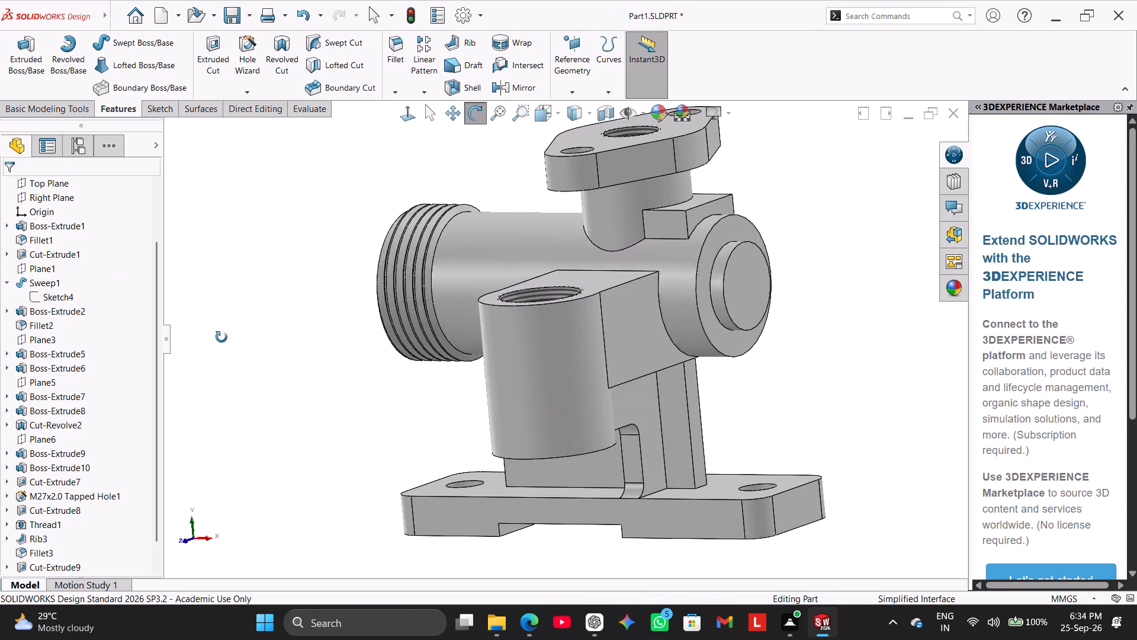
middle_click_drag(221, 337, 189, 342)
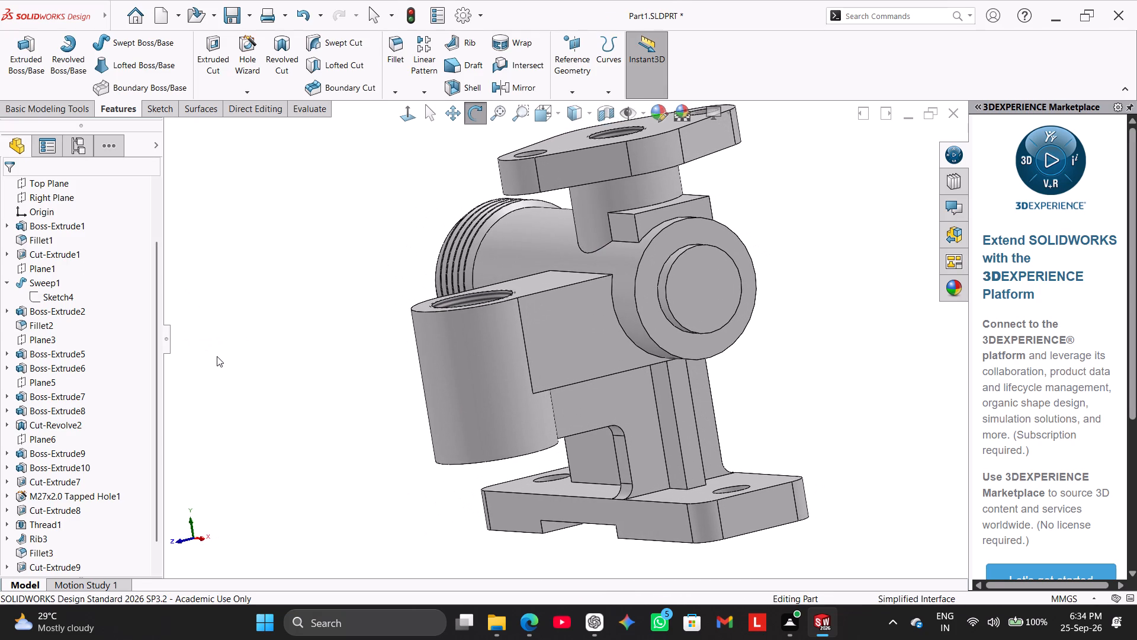
scroll(217, 356, "up", 1)
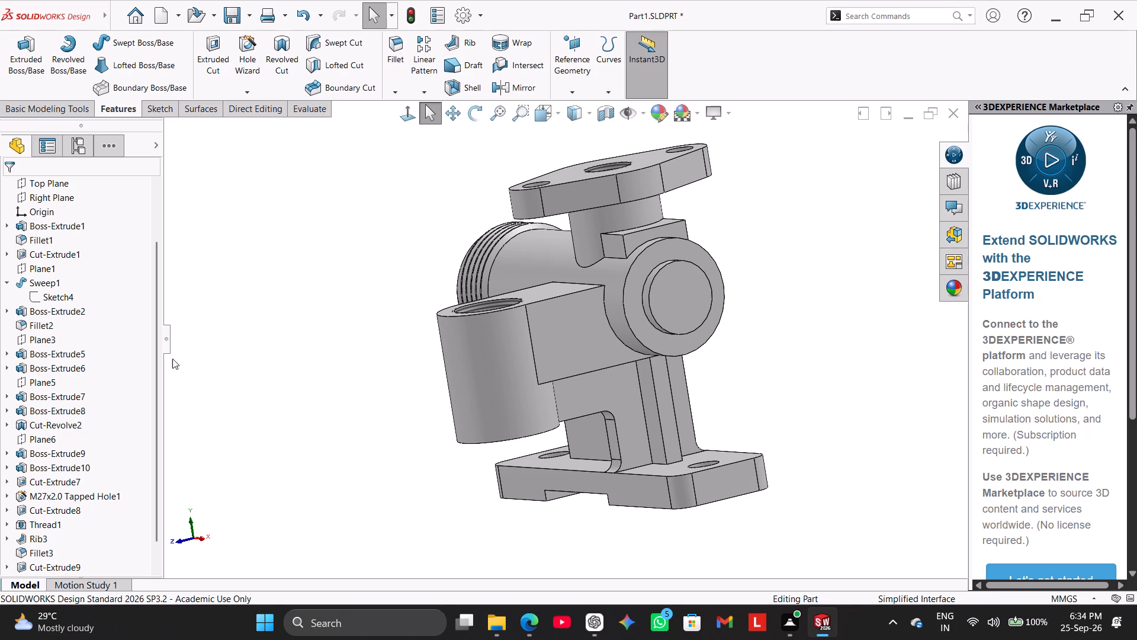
scroll(60, 230, "up", 1)
left_click(62, 265)
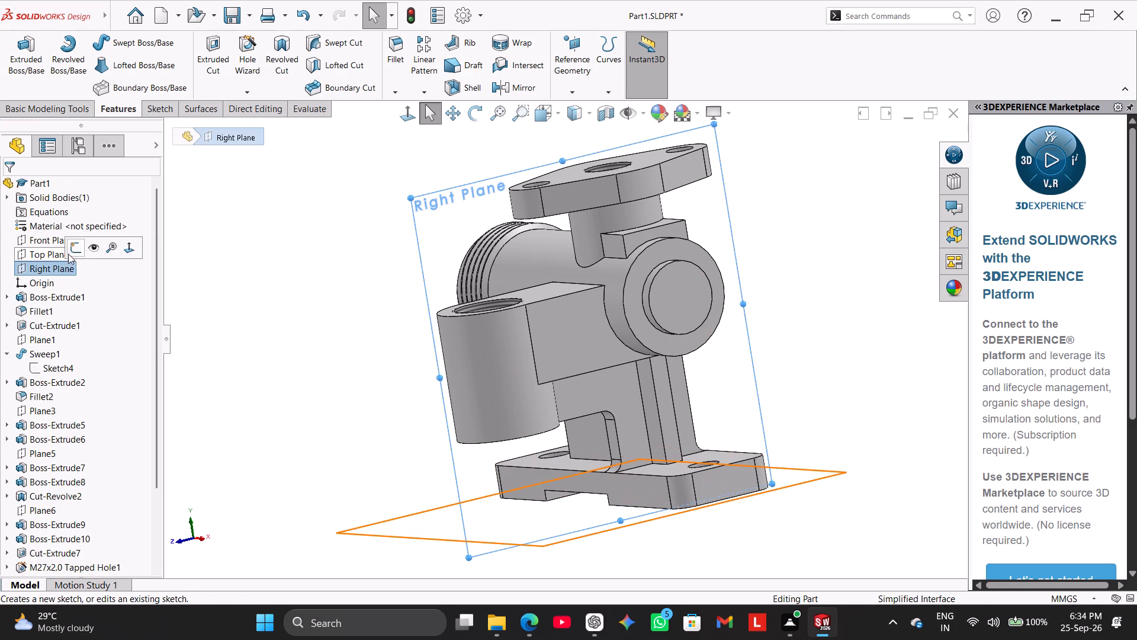
left_click(72, 249)
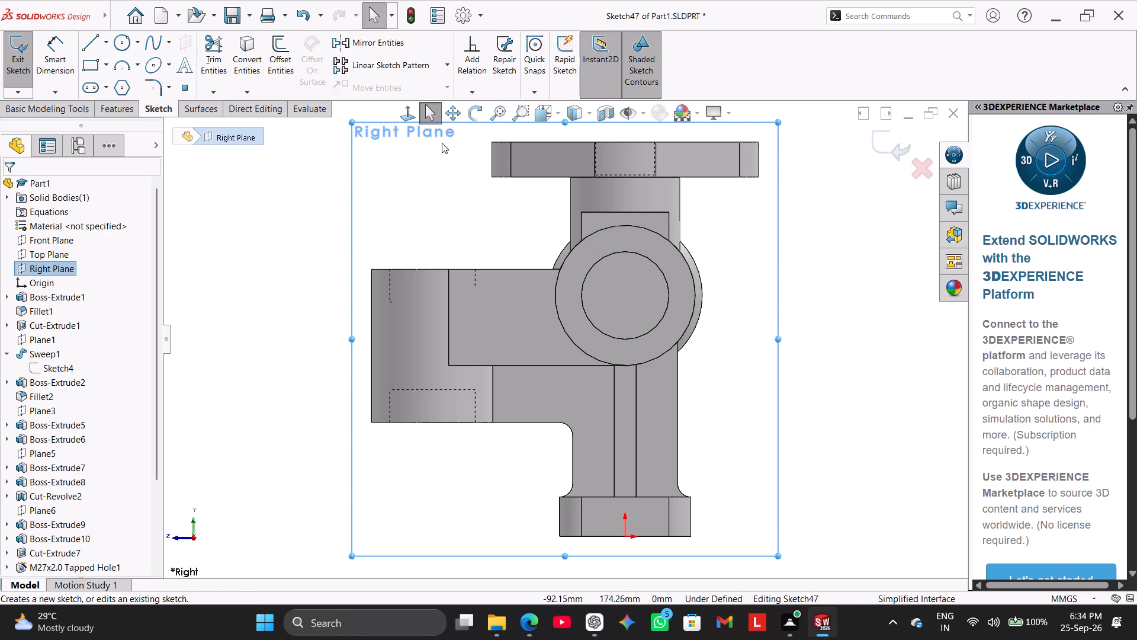
left_click(599, 106)
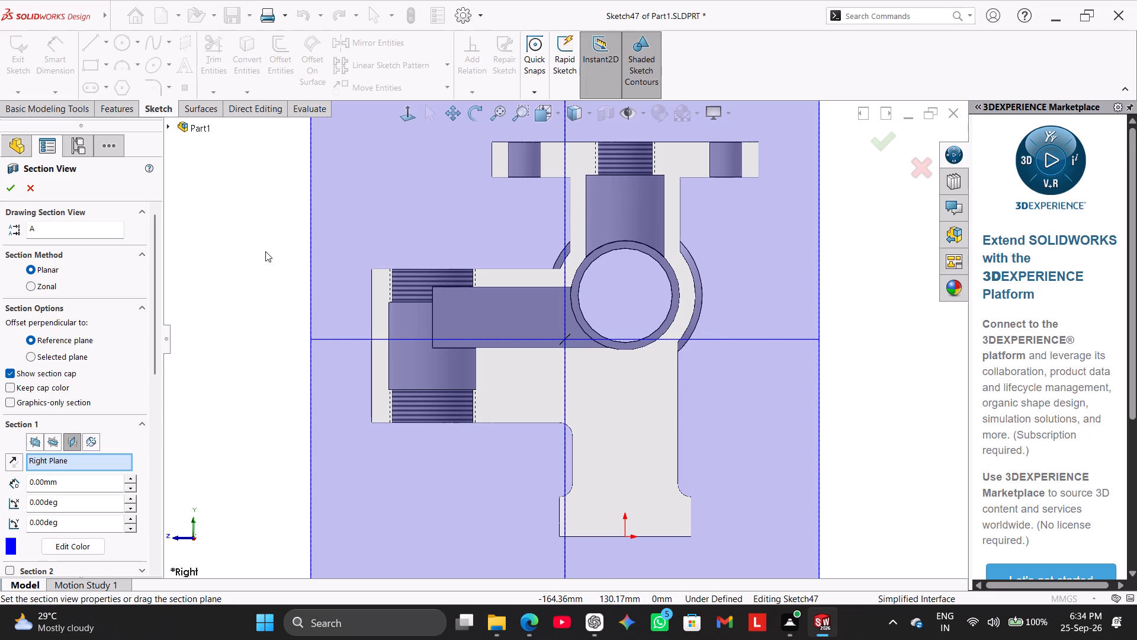
middle_click_drag(246, 337, 294, 370)
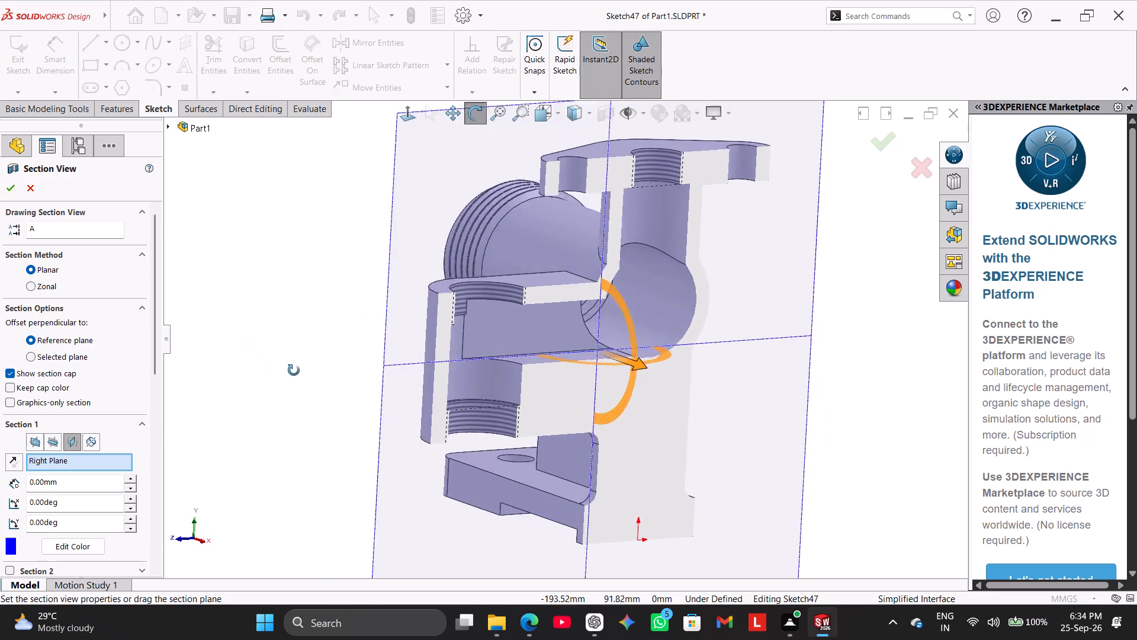
middle_click_drag(294, 370, 241, 331)
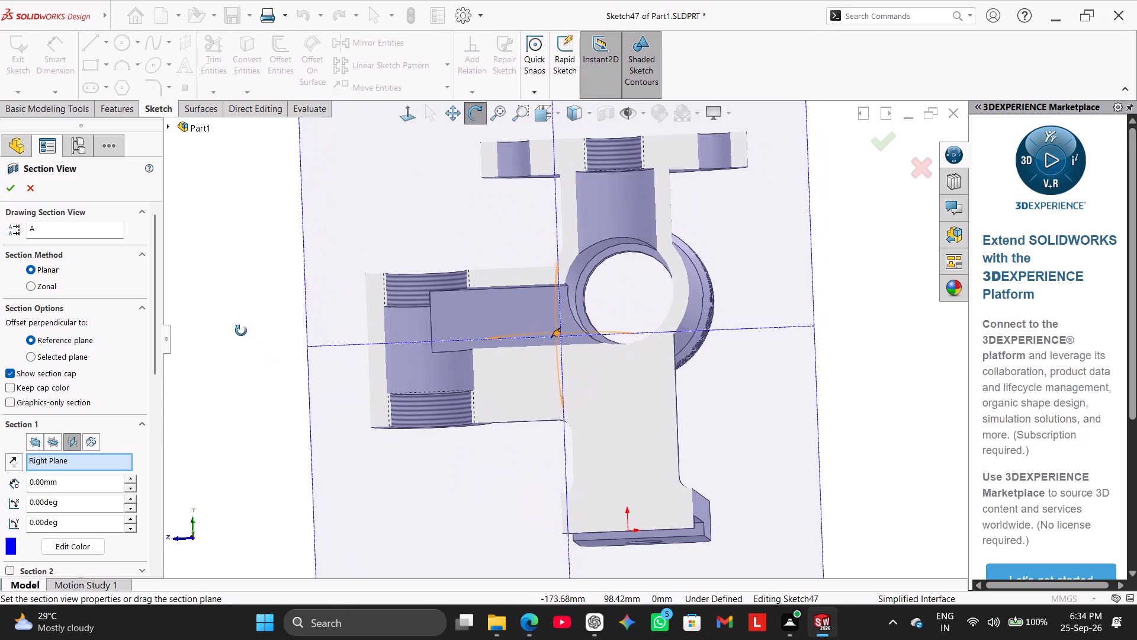
middle_click_drag(241, 331, 244, 335)
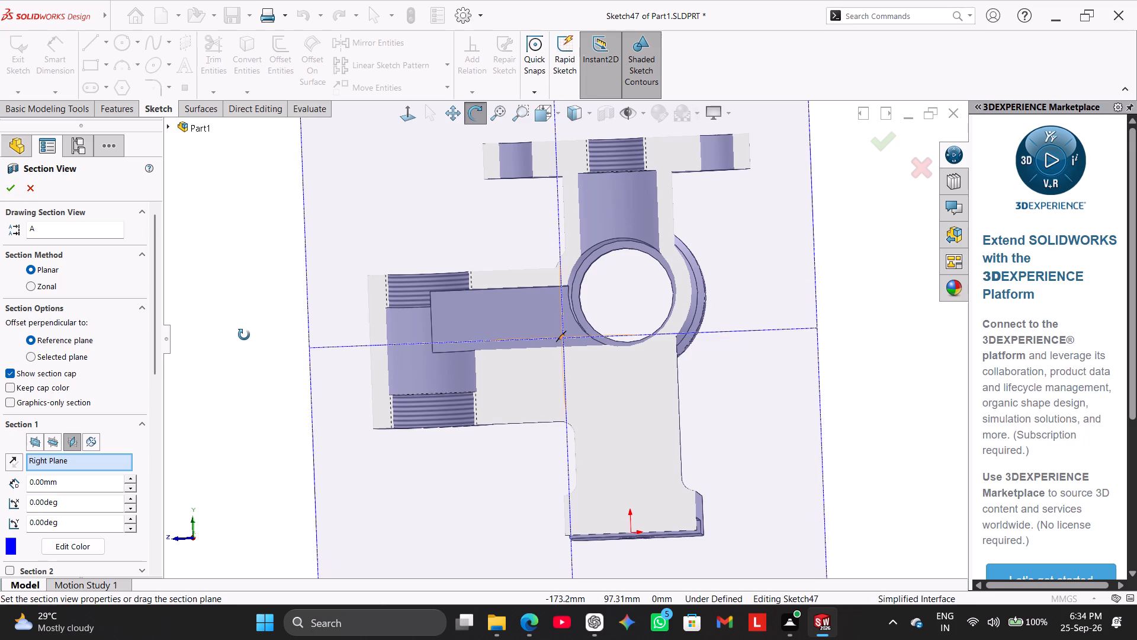
middle_click_drag(244, 335, 246, 333)
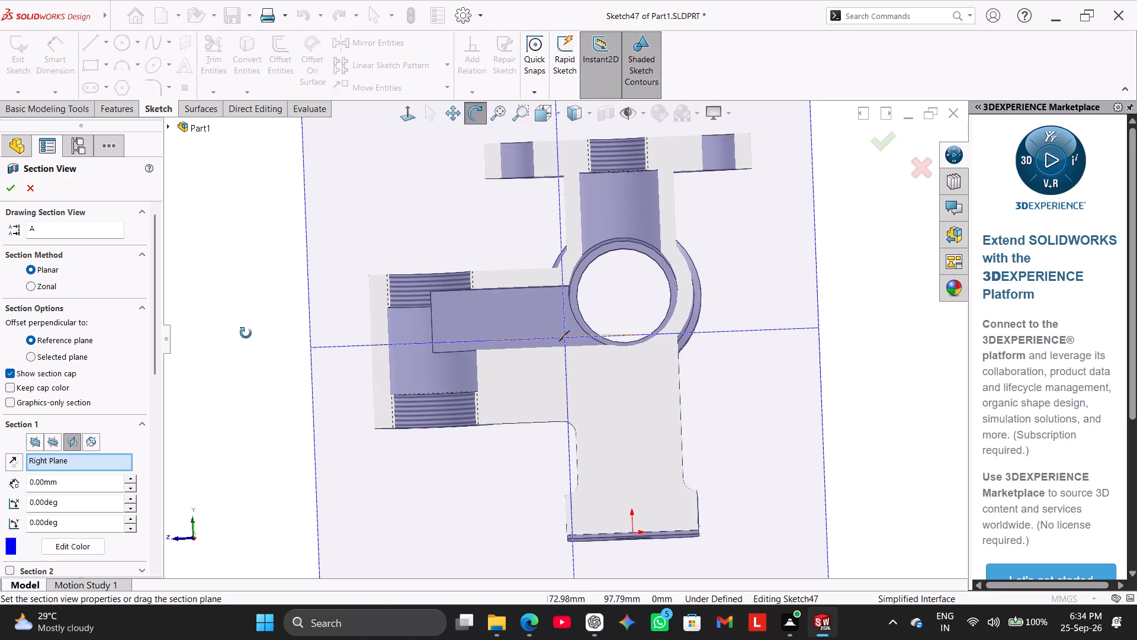
middle_click_drag(246, 333, 245, 331)
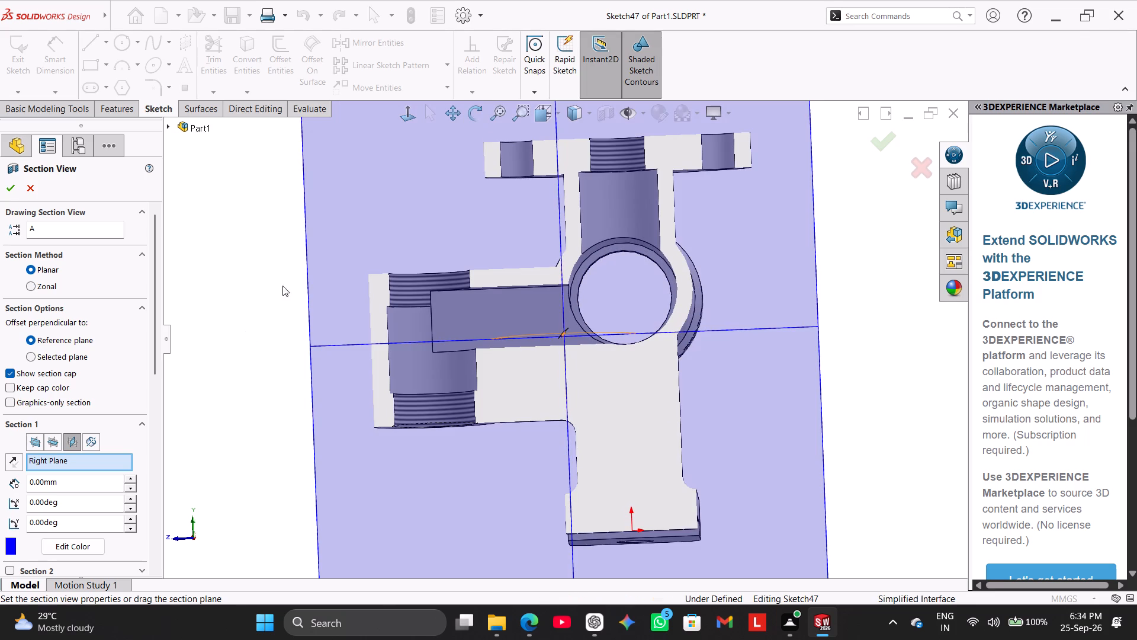
left_click(410, 110)
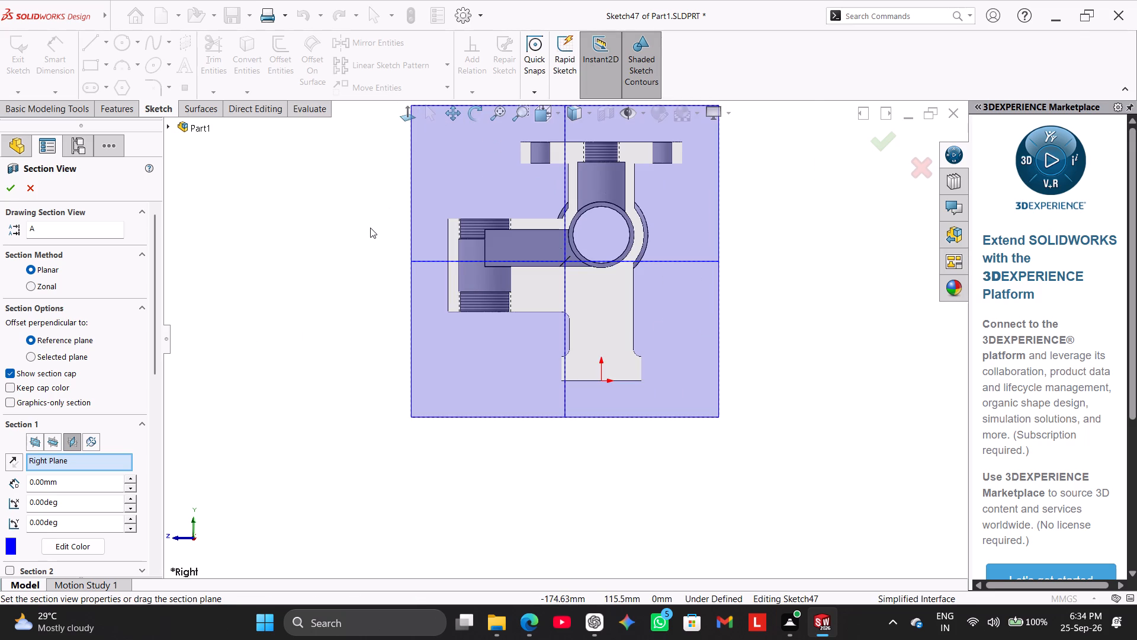
middle_click_drag(377, 231, 393, 250)
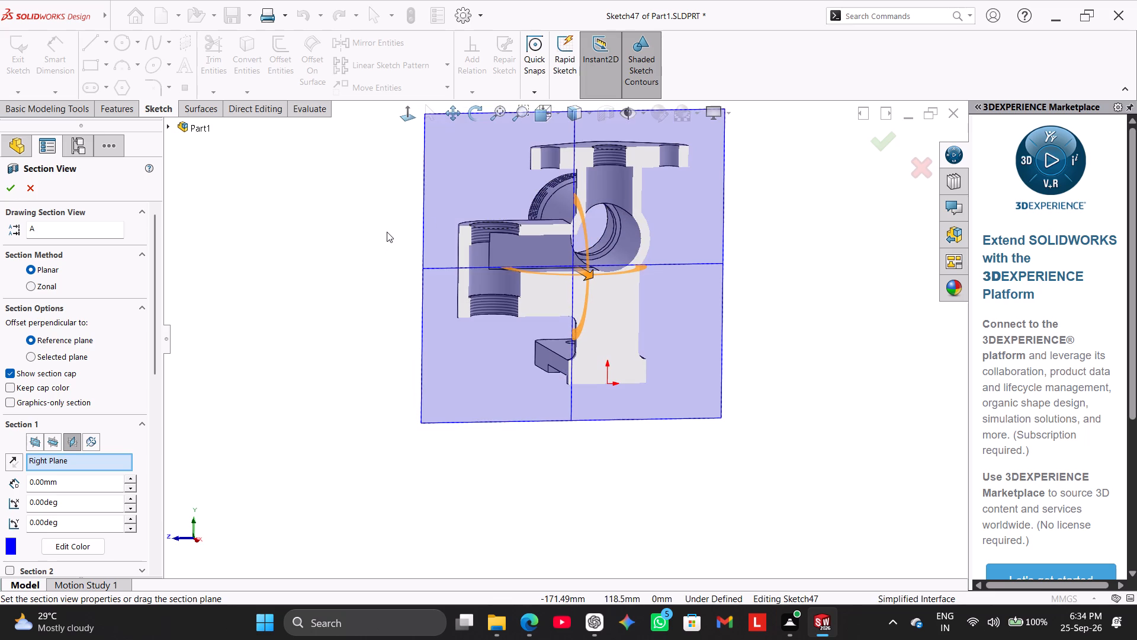
middle_click_drag(385, 231, 379, 220)
left_click(410, 117)
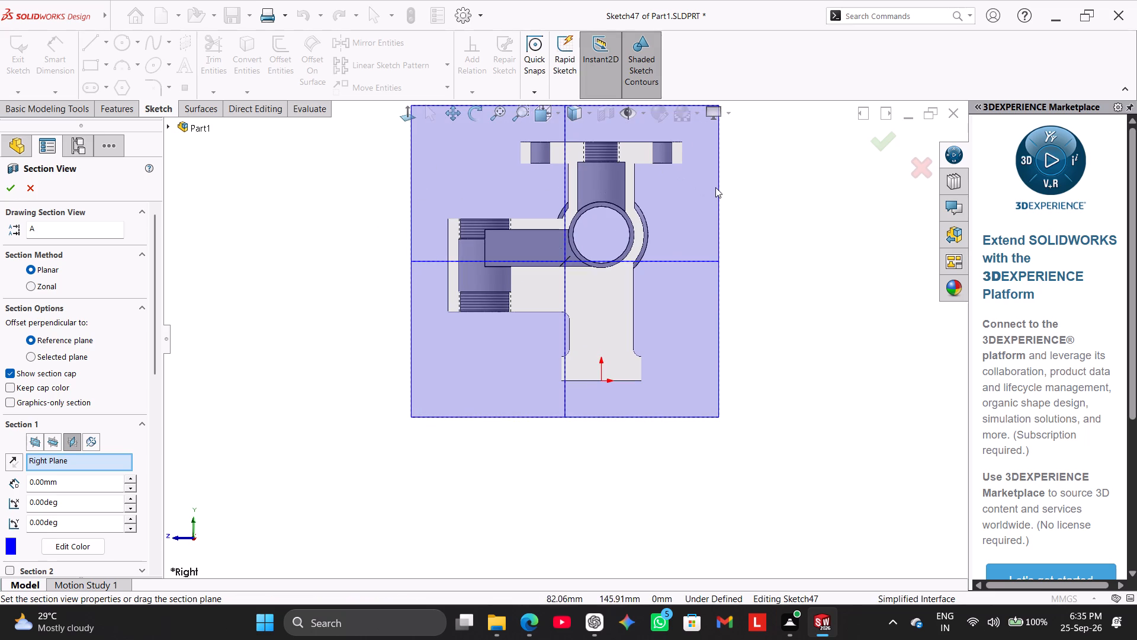
middle_click_drag(784, 194, 799, 274)
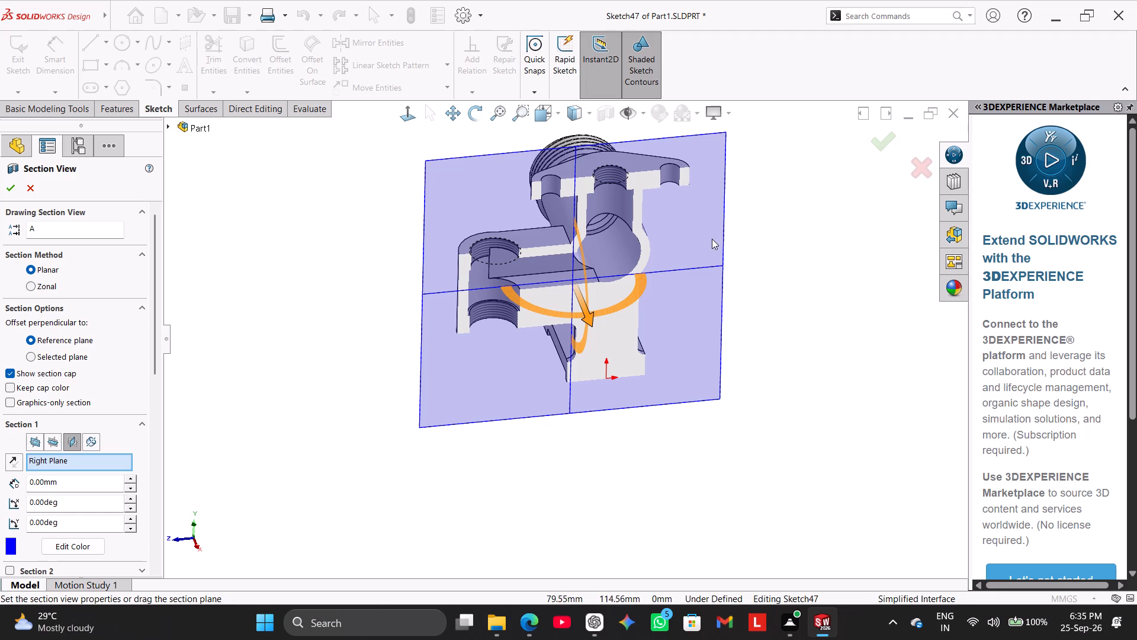
left_click(400, 115)
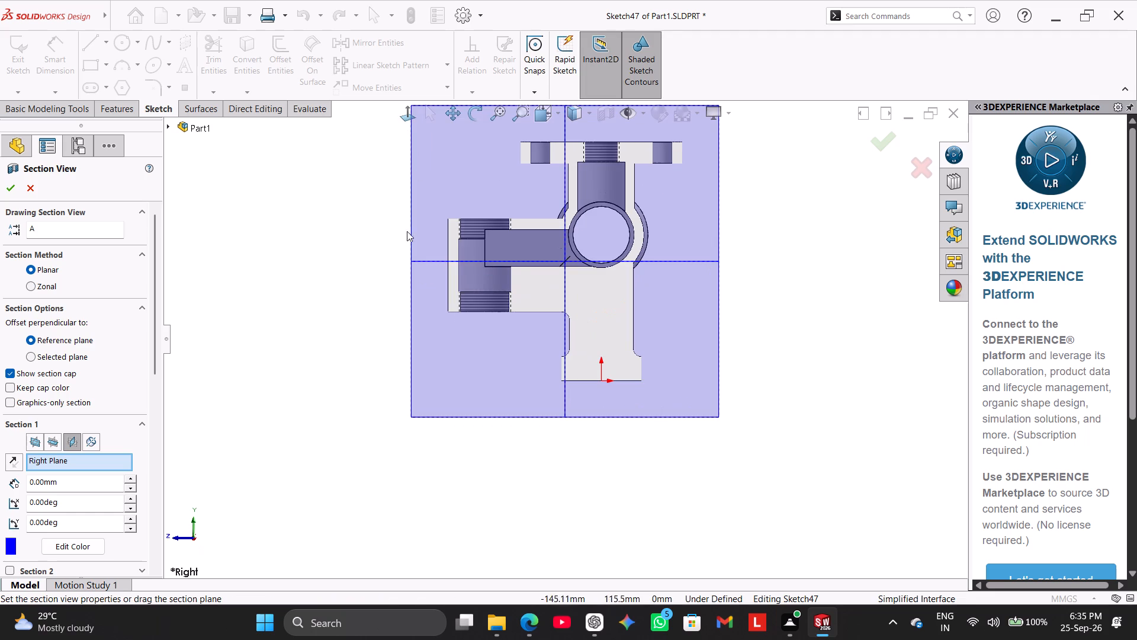
scroll(400, 242, "down", 1)
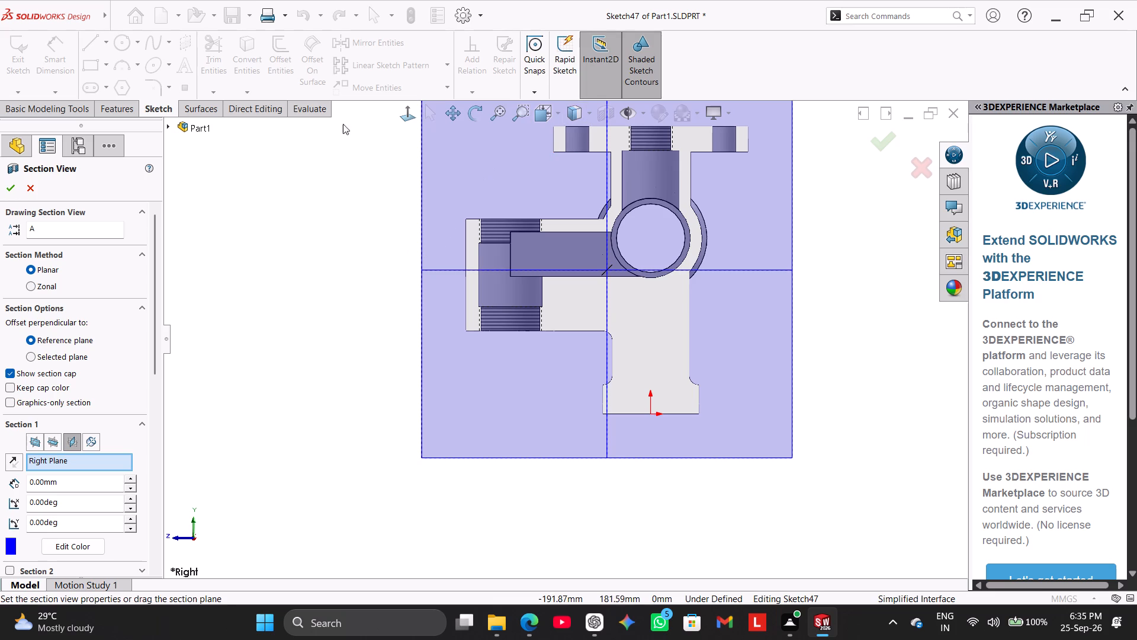
left_click(28, 191)
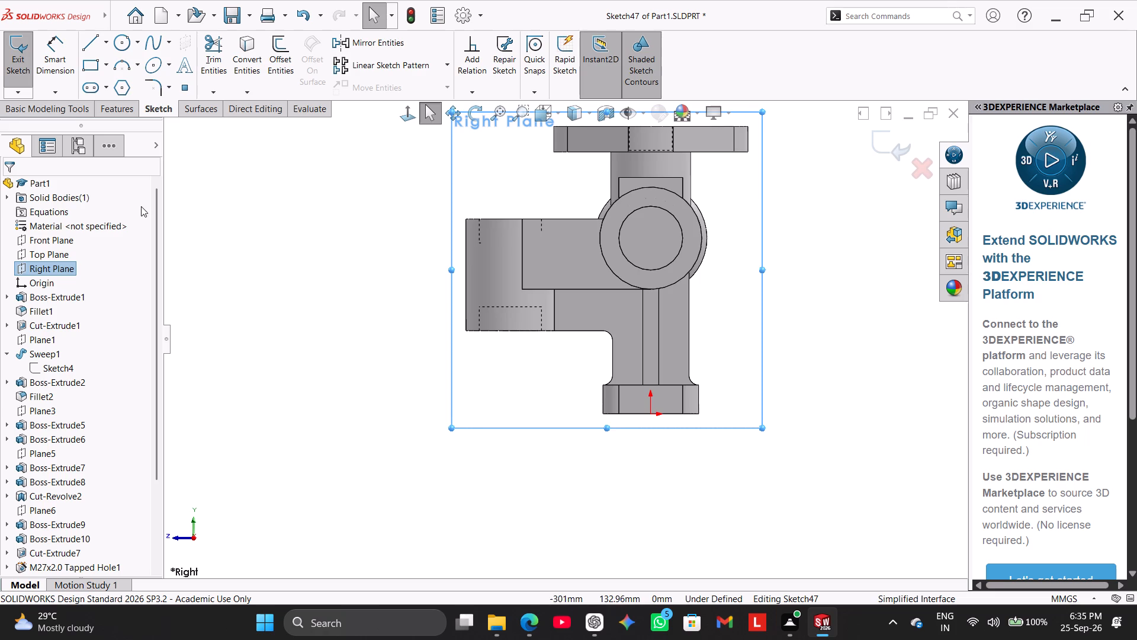
left_click(52, 265)
left_click(59, 245)
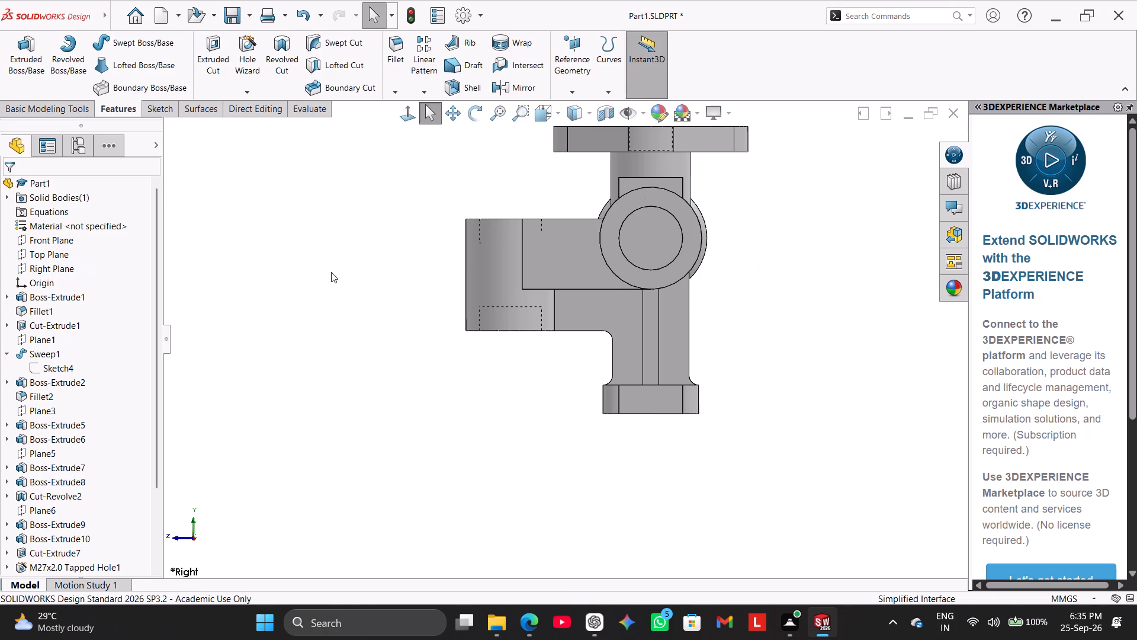
Change the display style of the part's right side view to Hidden Lines Visible.
scroll(333, 271, "up", 1)
scroll(532, 202, "down", 1)
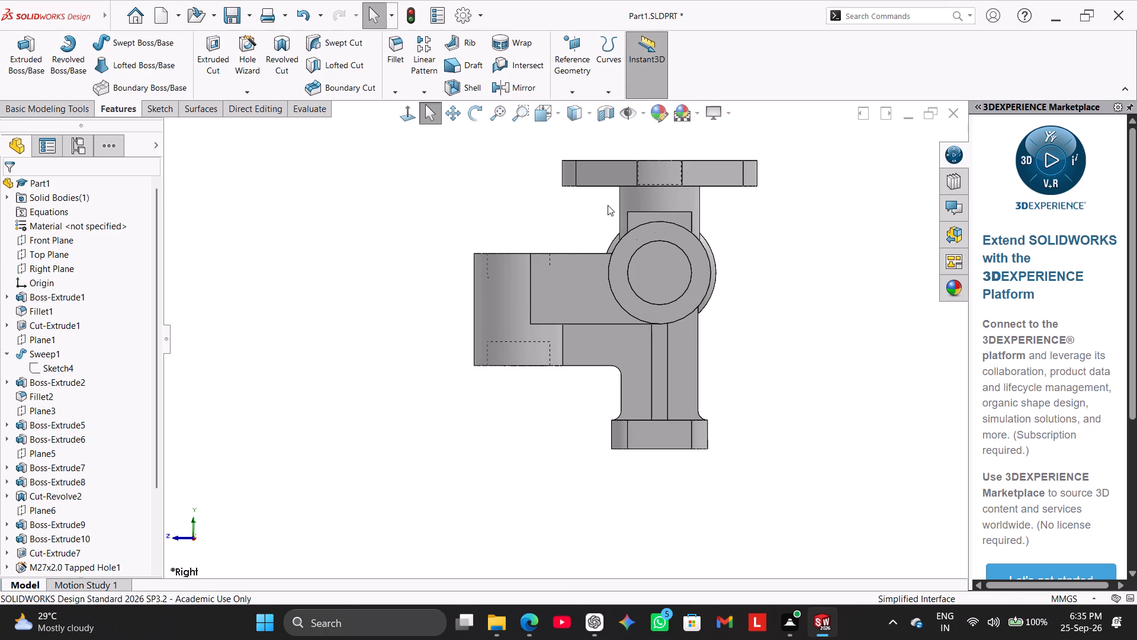
left_click(586, 113)
left_click(577, 206)
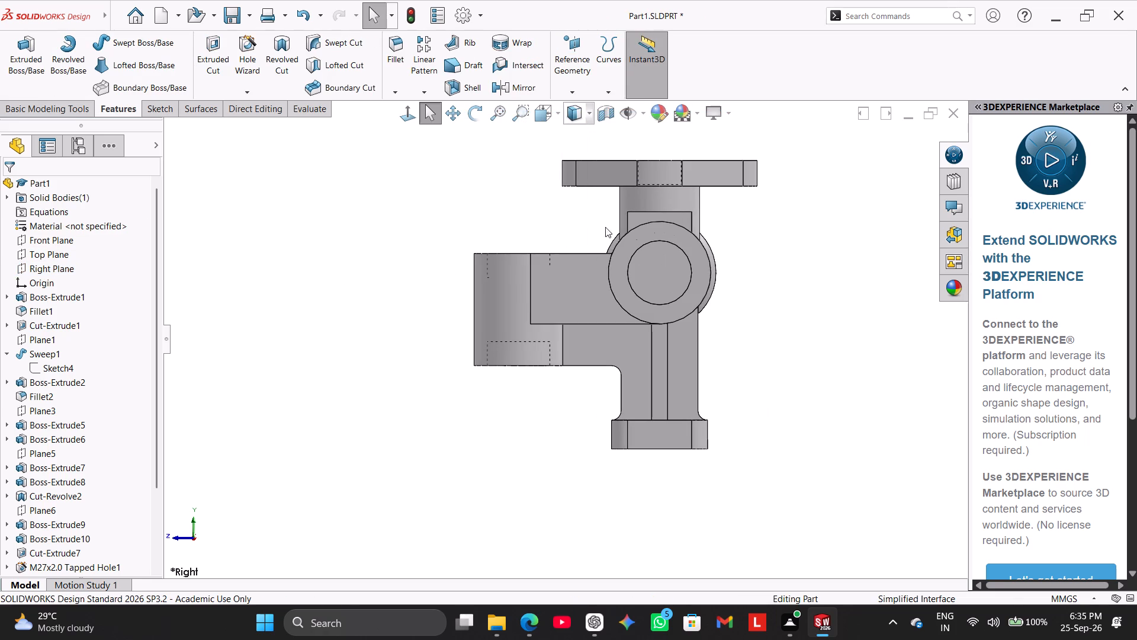
scroll(608, 231, "down", 3)
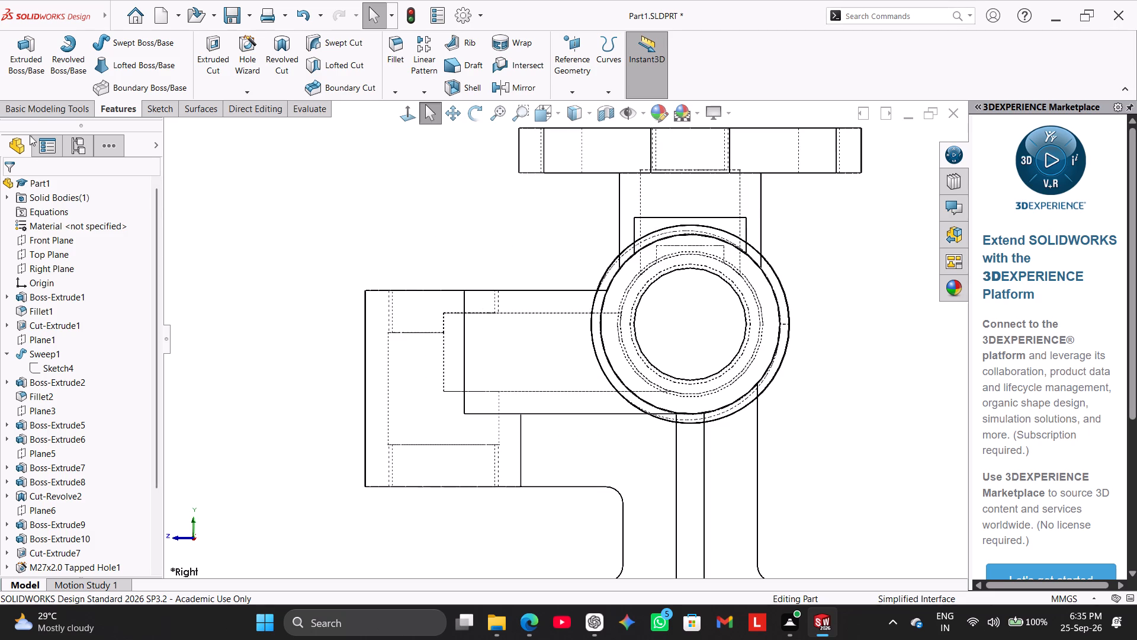
On the Right Plane, sketch a vertical line about 36 mm long downward from the side boss's top edge.
left_click(152, 107)
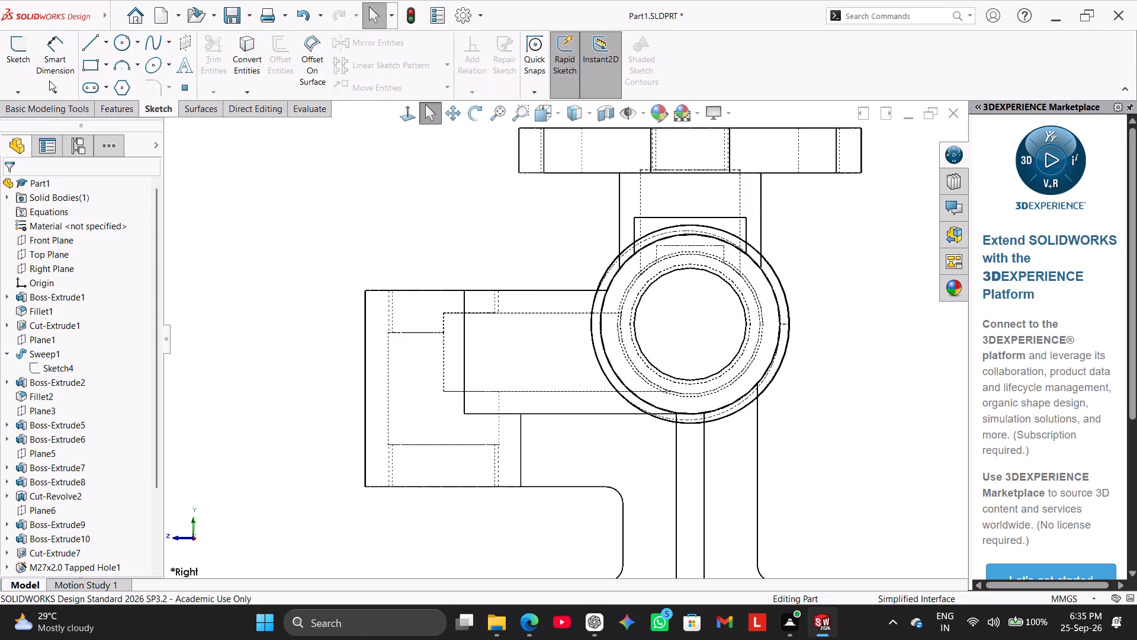
left_click(69, 269)
left_click(80, 251)
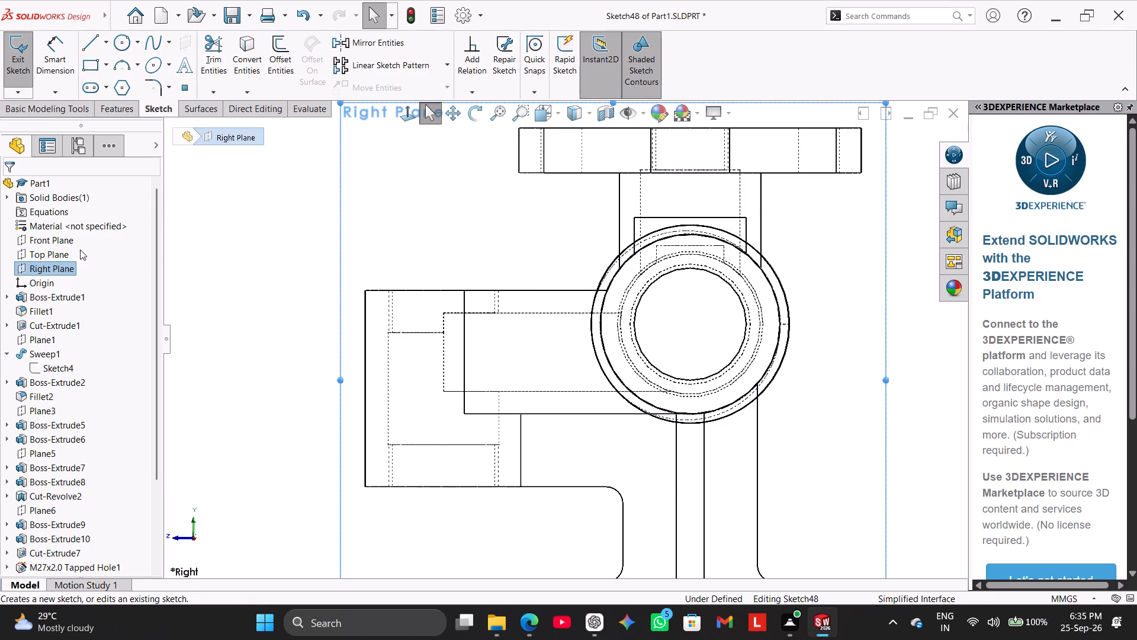
left_click(92, 38)
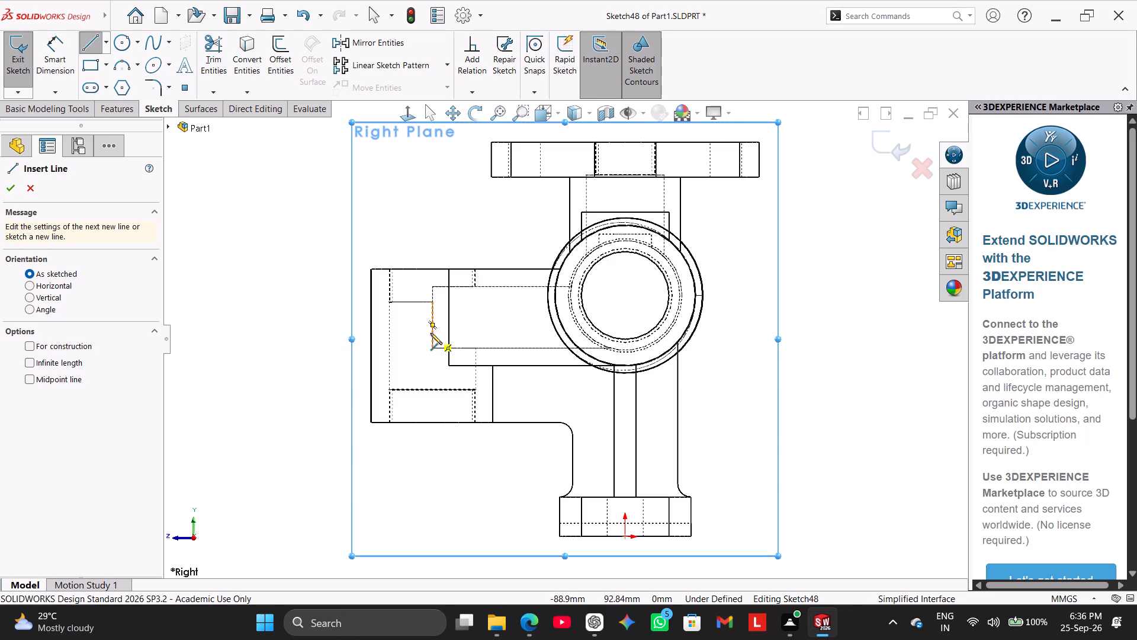
scroll(431, 333, "down", 1)
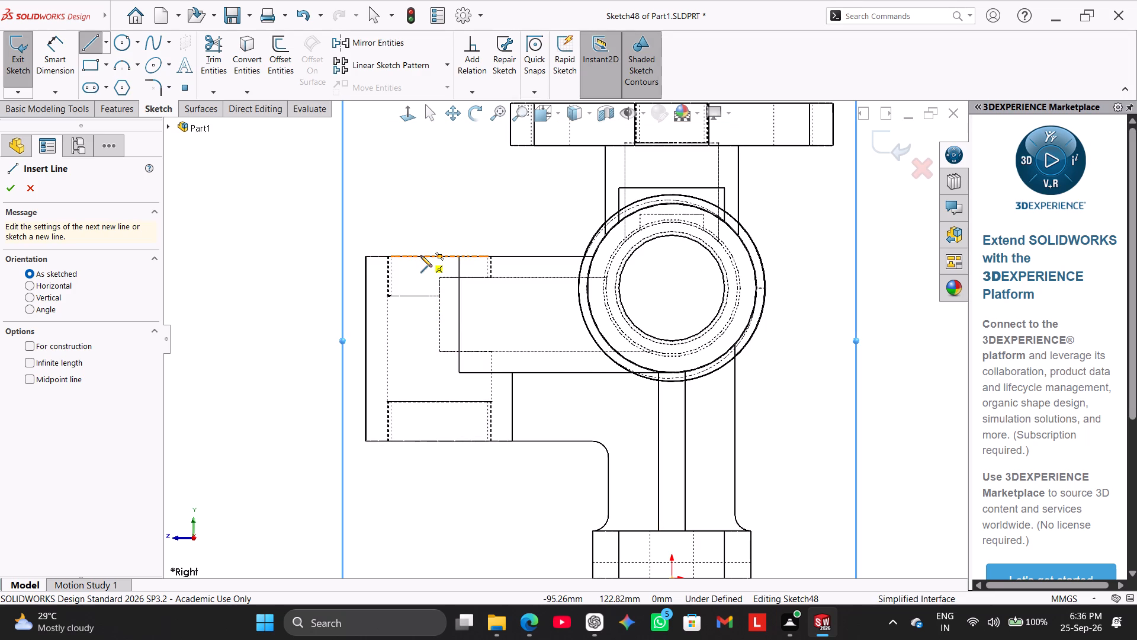
left_click(420, 255)
left_click(421, 353)
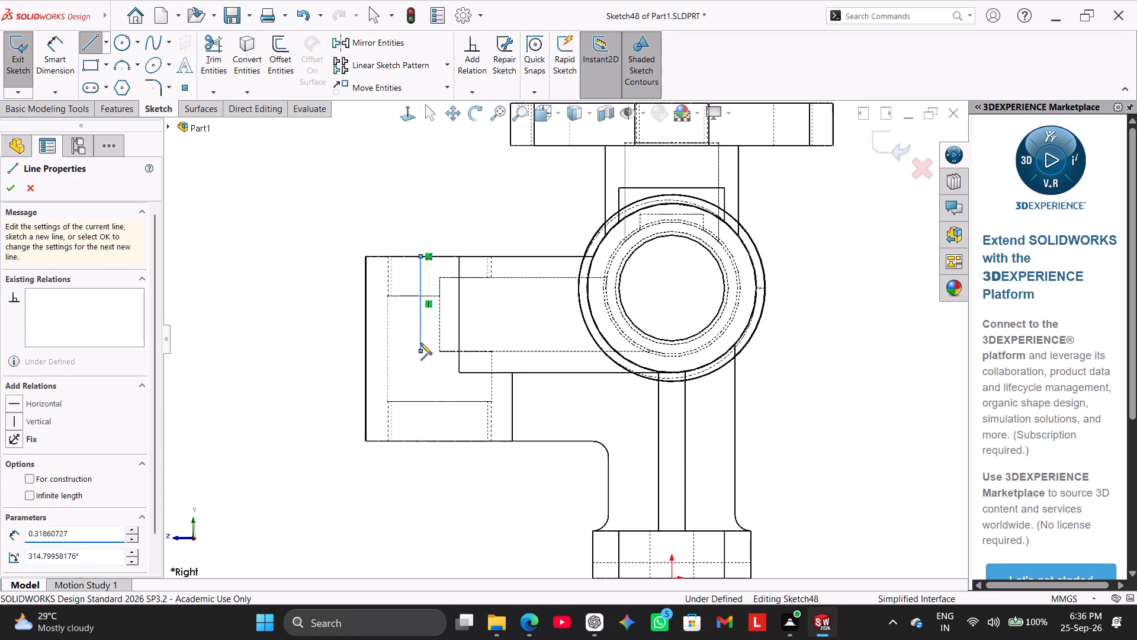
right_click(362, 211)
left_click(388, 216)
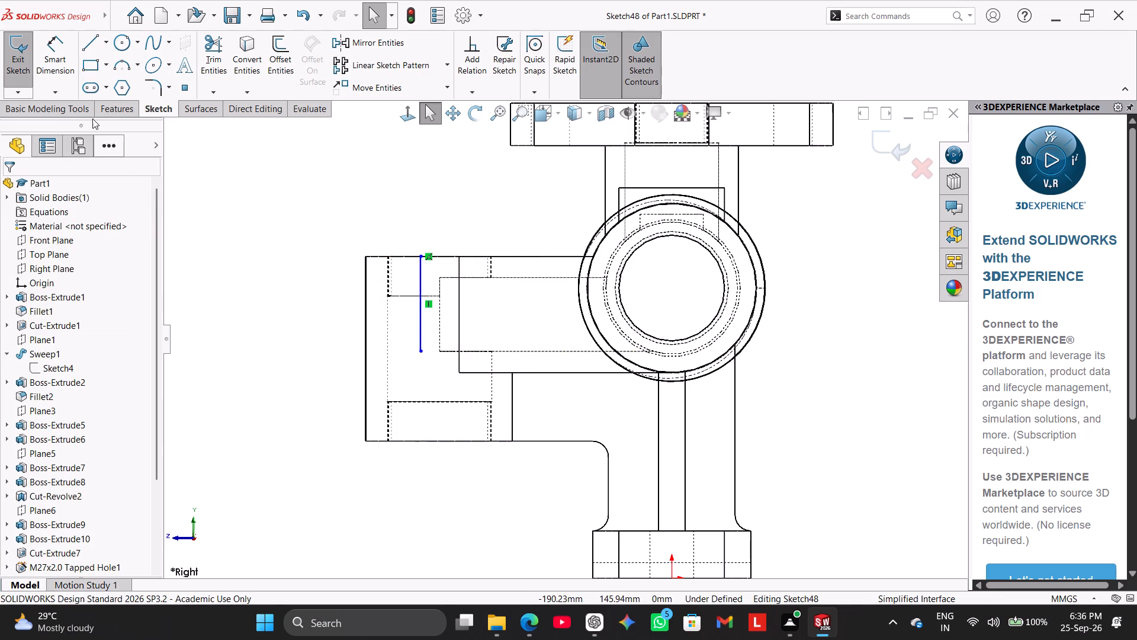
Dimension the vertical line at 88 mm horizontally from the origin.
left_click(56, 62)
left_click(418, 280)
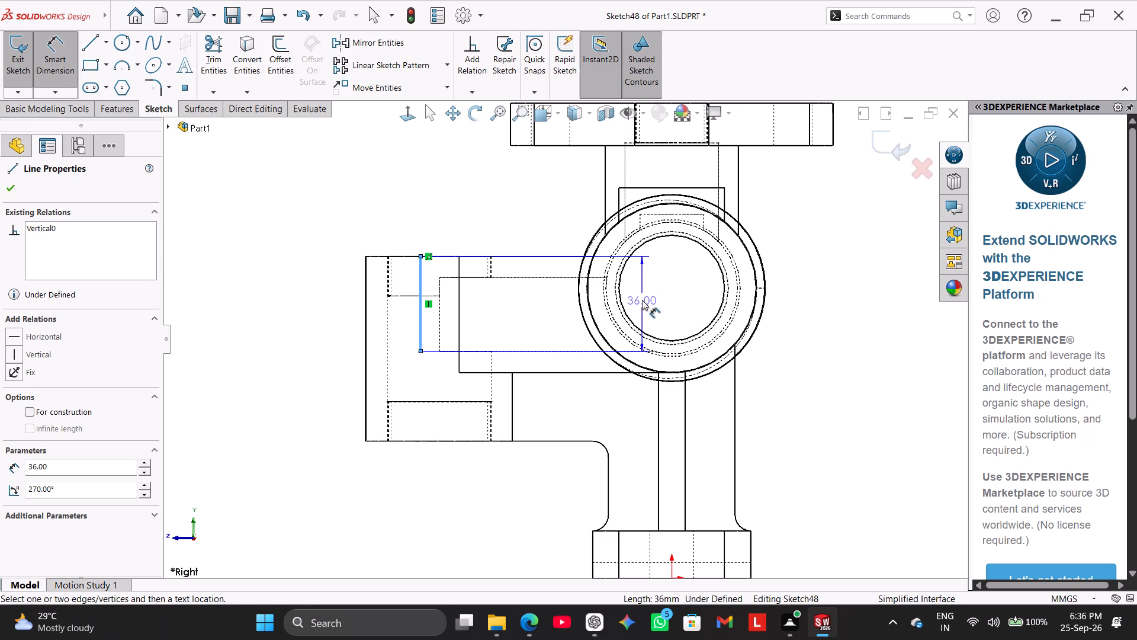
left_click(673, 578)
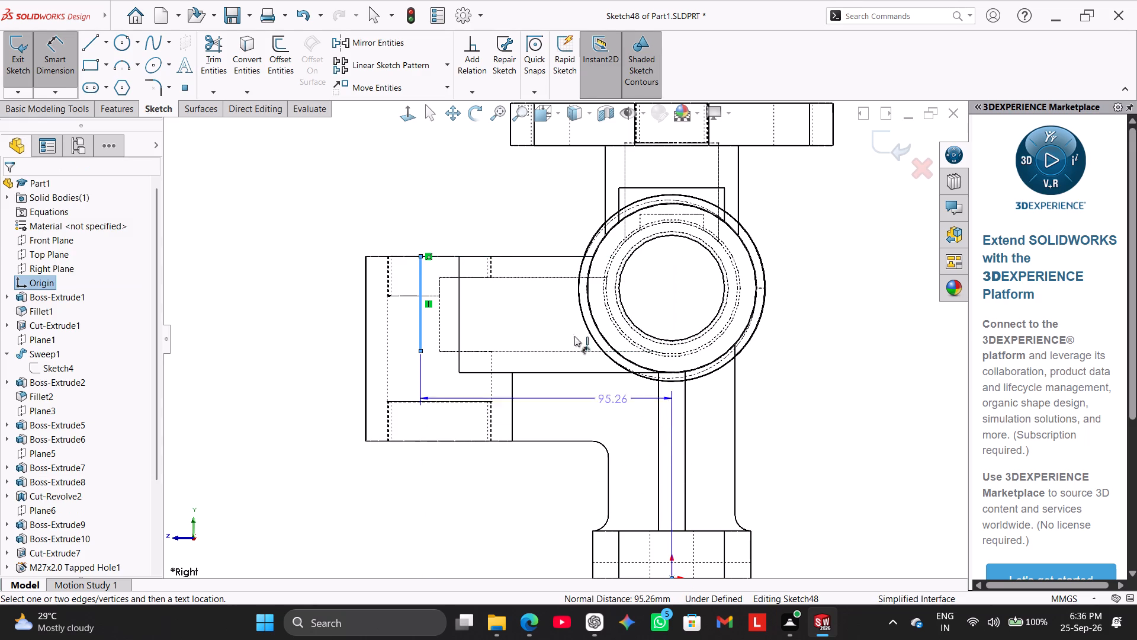
left_click(477, 212)
type("88")
key("Return")
right_click(328, 207)
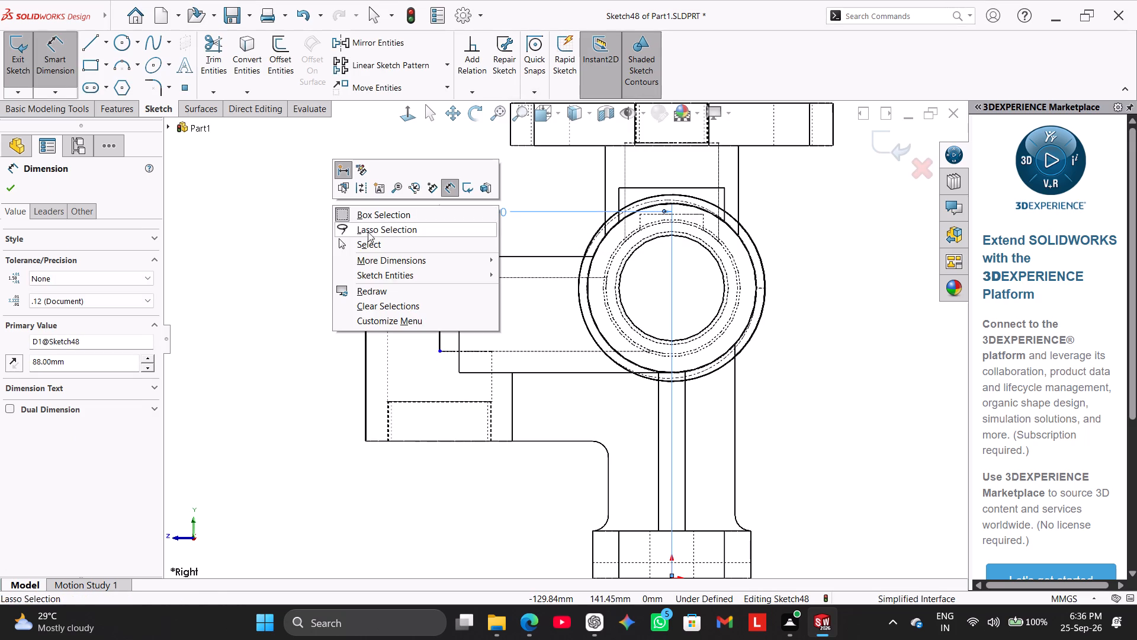
left_click(378, 242)
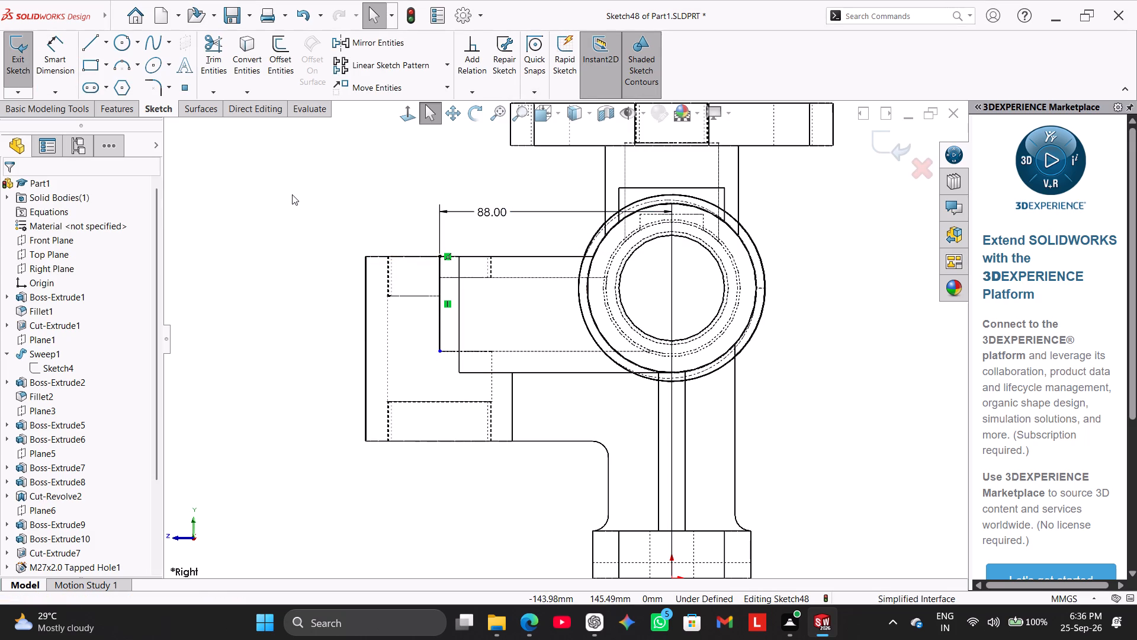
Convert the 88 mm offset vertical line to construction geometry.
right_click(292, 194)
left_click(265, 219)
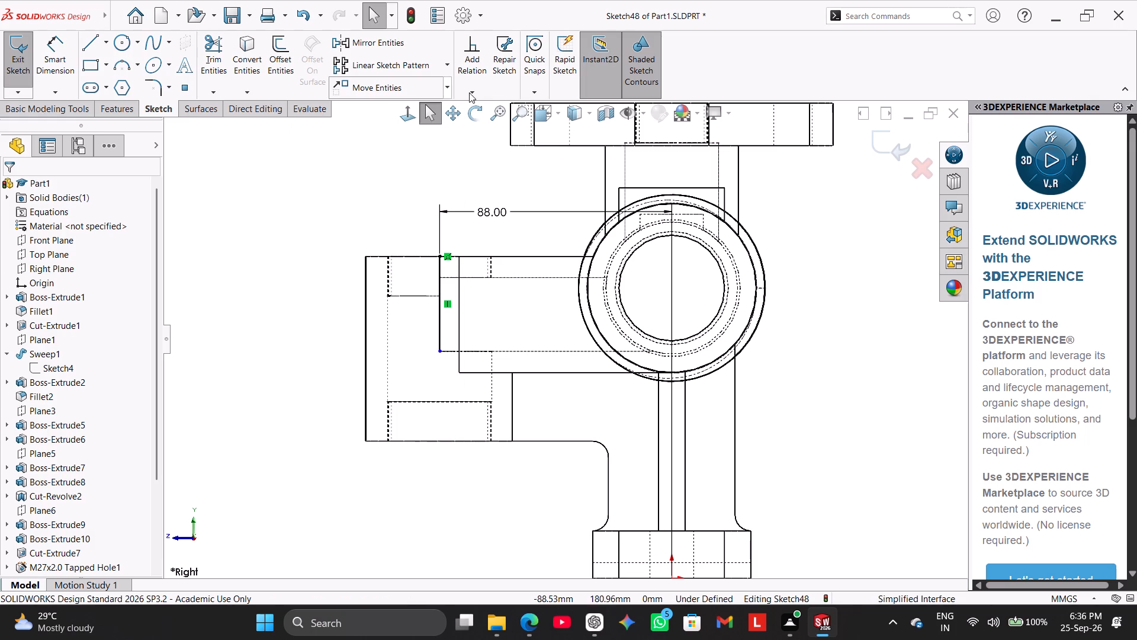
scroll(455, 254, "down", 3)
right_click(445, 288)
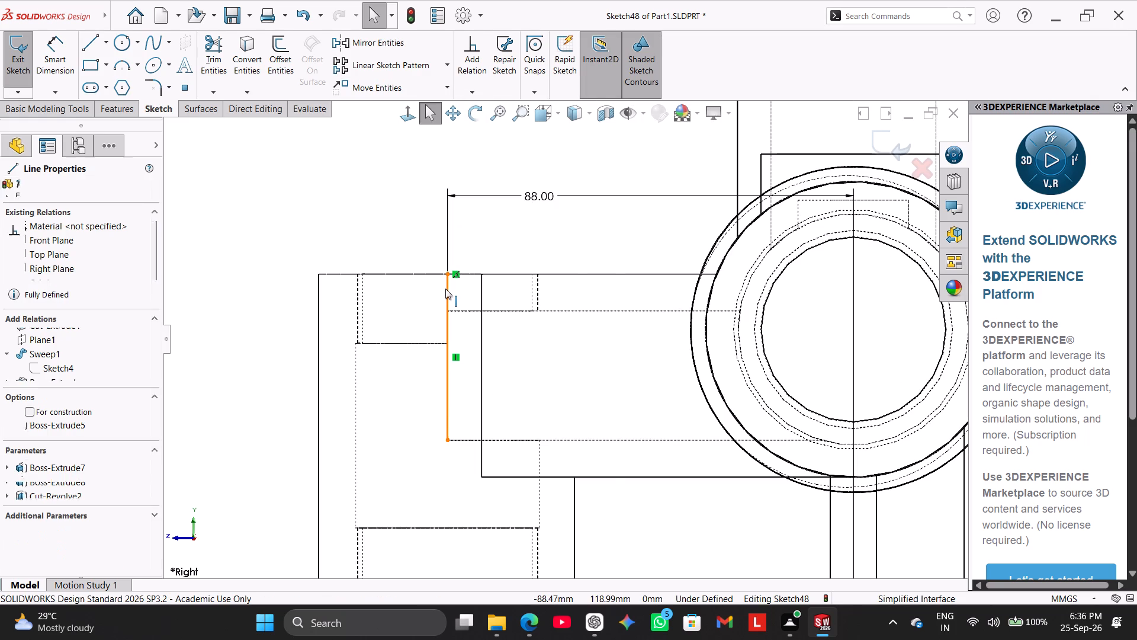
left_click(474, 273)
scroll(548, 293, "up", 2)
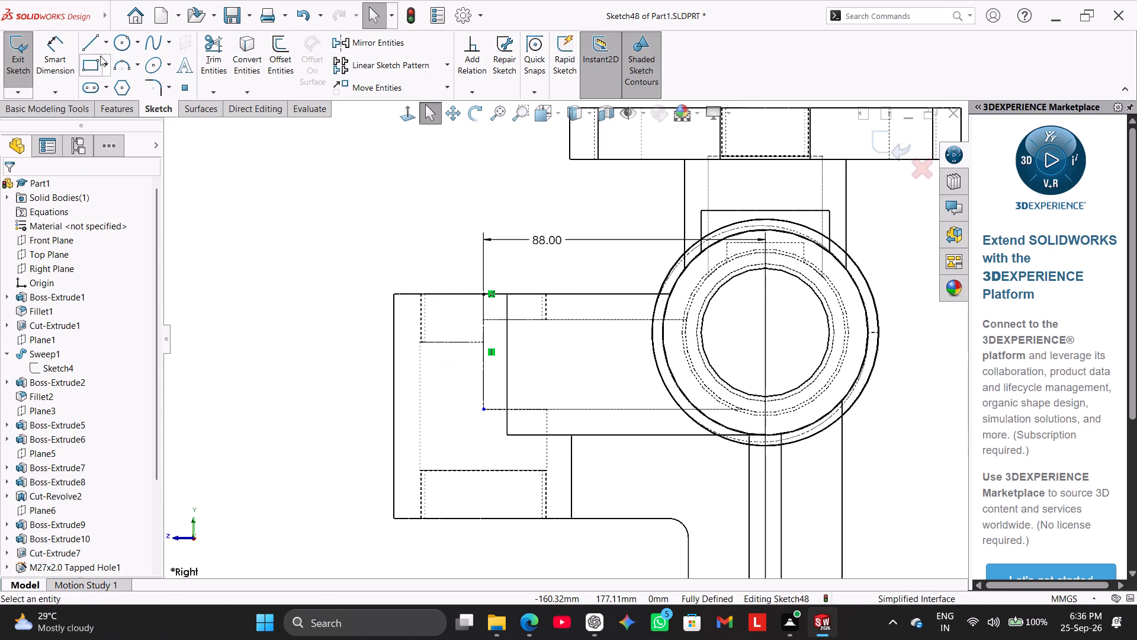
Sketch a closed seven-line profile between the construction line and main bore, with a slanted step, a sloped lower side and a flat base about 12 mm wide.
left_click(90, 48)
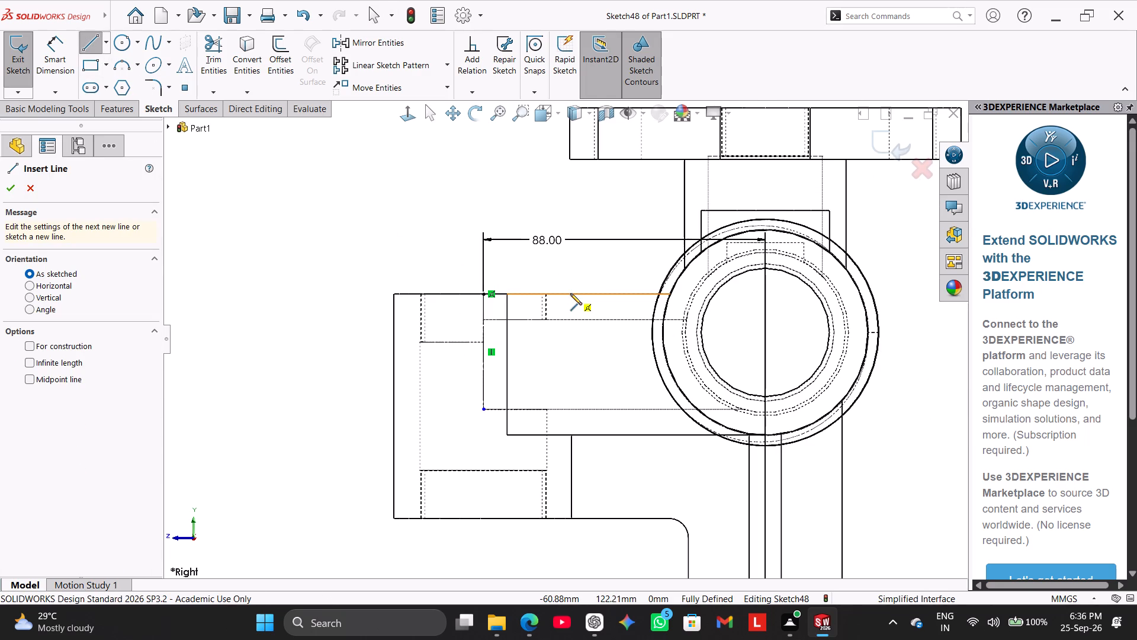
left_click(570, 293)
left_click(570, 338)
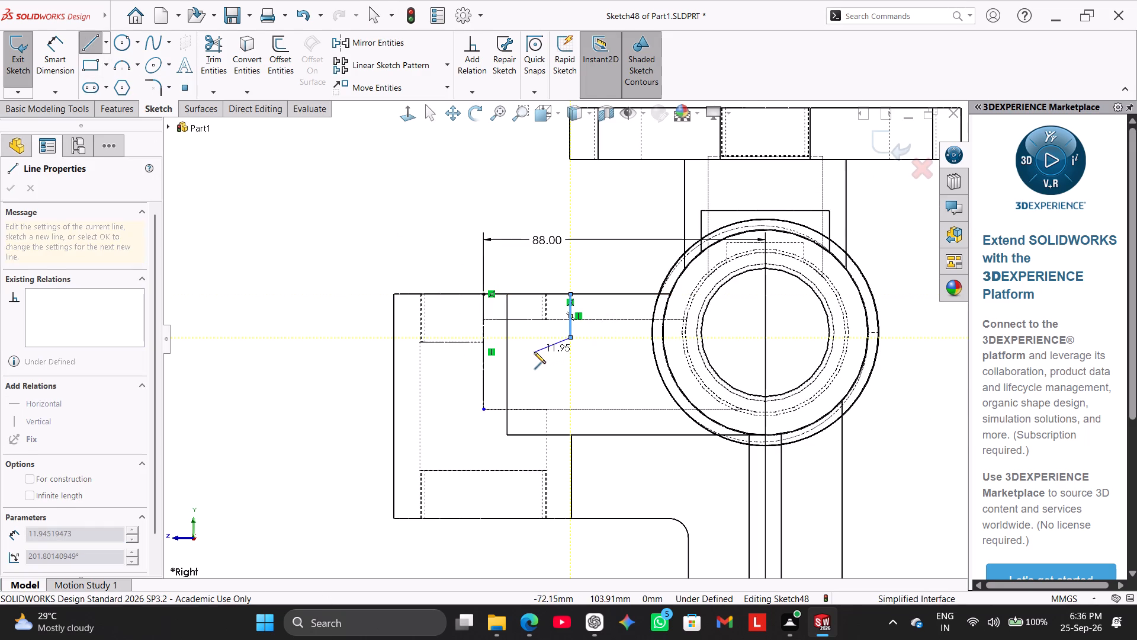
left_click(534, 352)
left_click(536, 435)
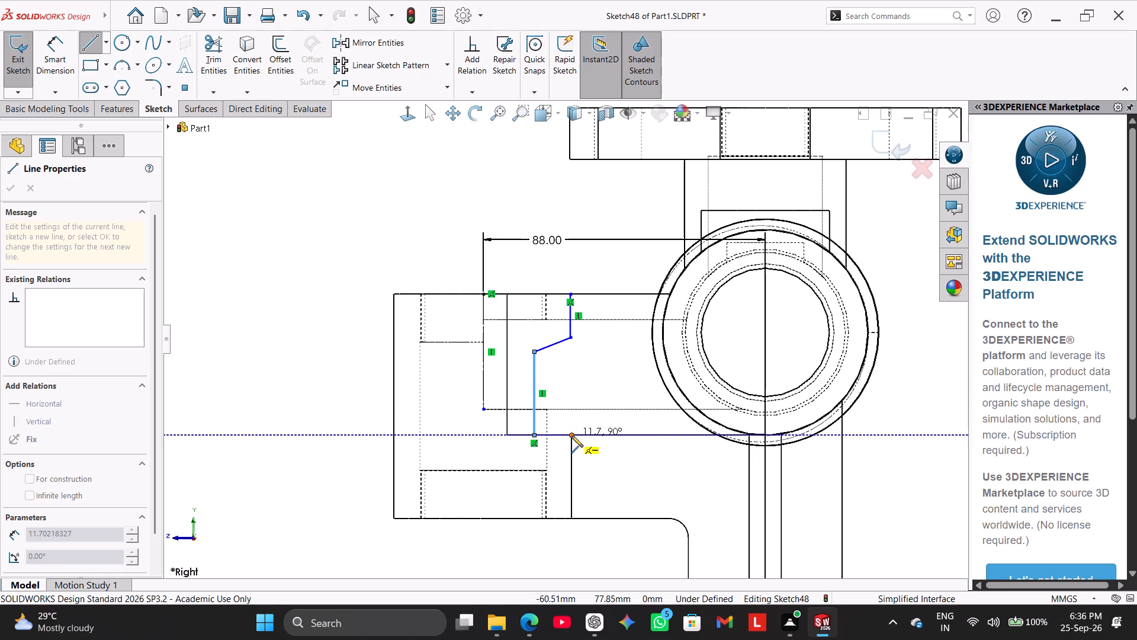
left_click(571, 436)
left_click(629, 360)
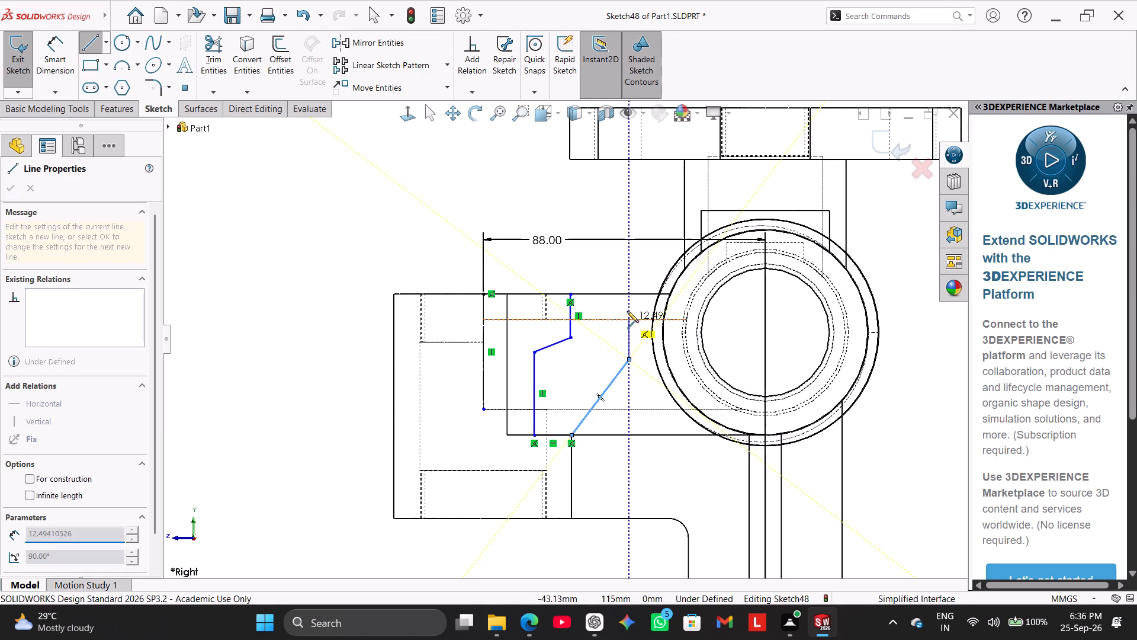
left_click(628, 293)
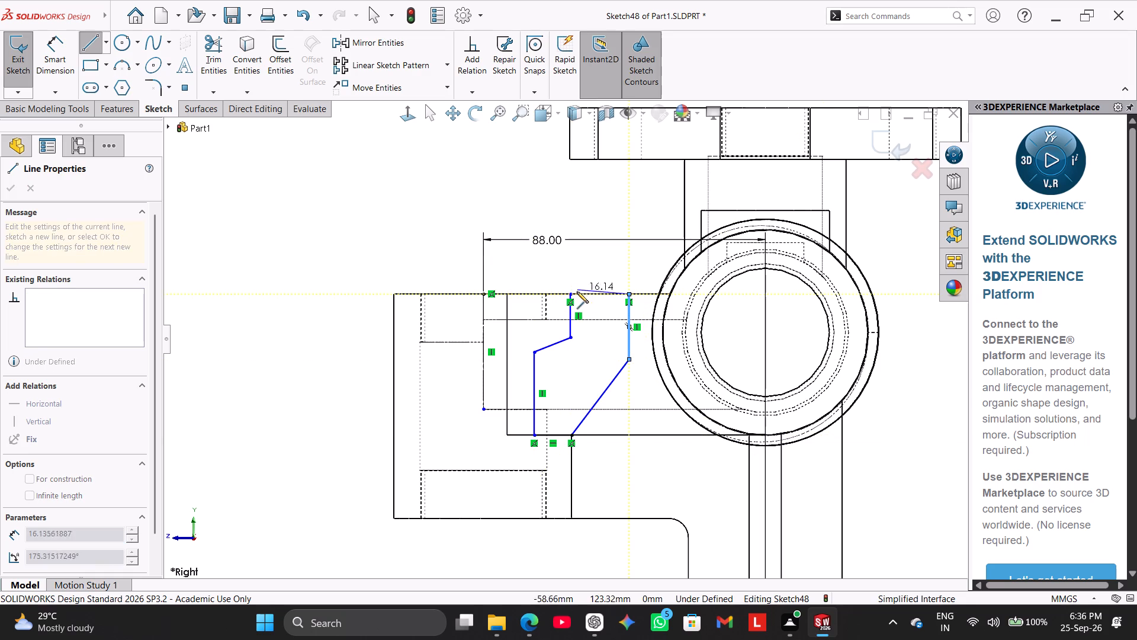
left_click(571, 294)
right_click(572, 277)
left_click(589, 286)
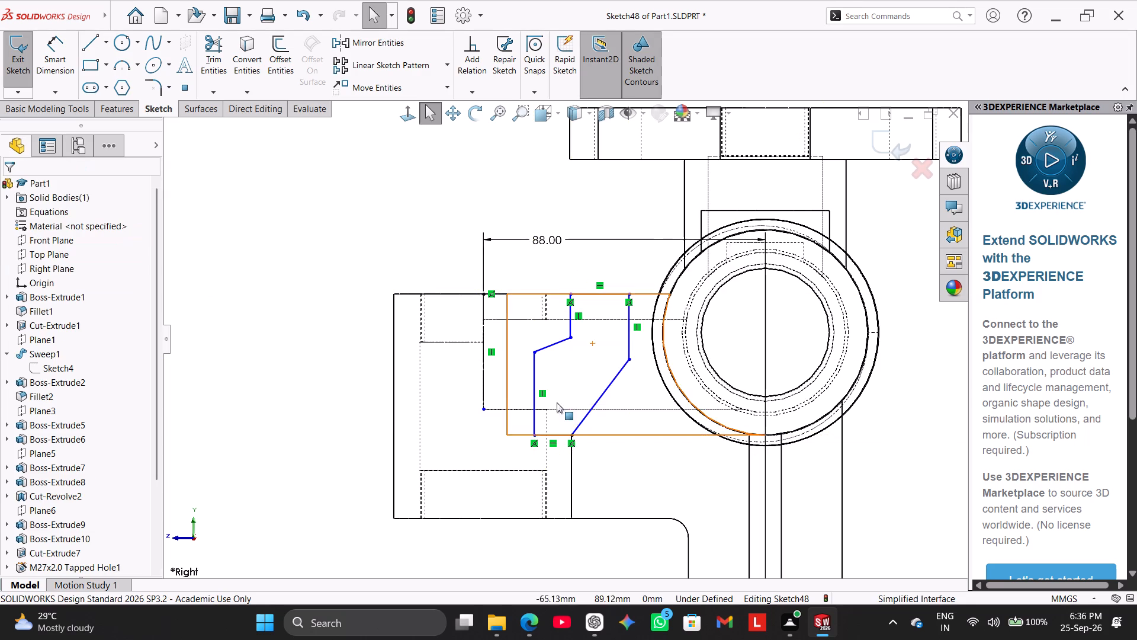
Delete the coincident relations at both bottom corners of the profile.
right_click(574, 443)
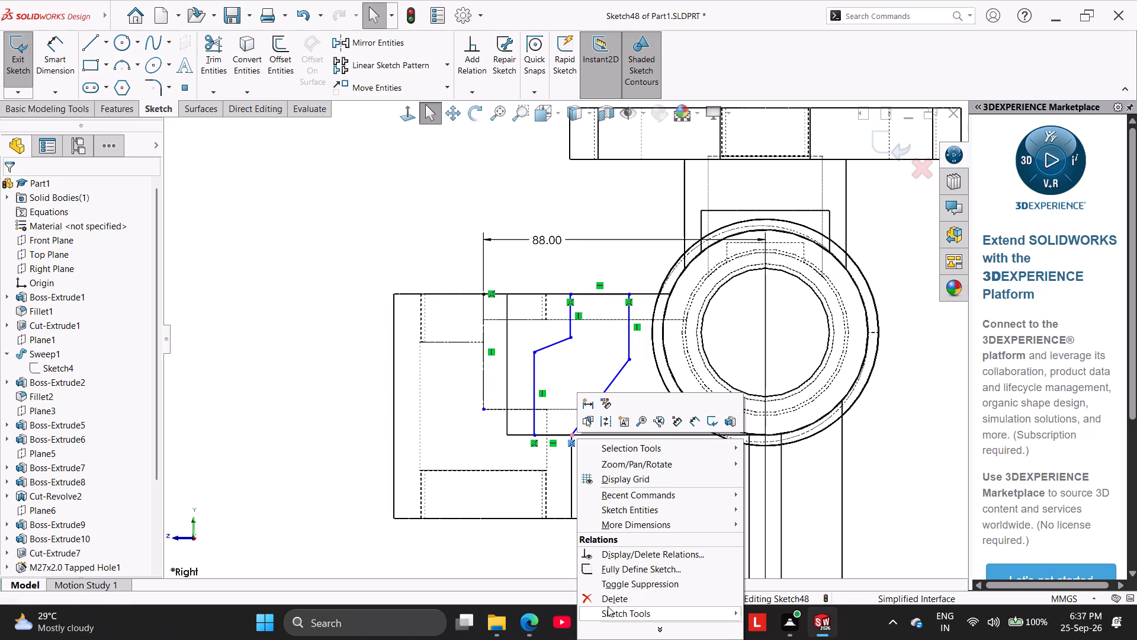
left_click(603, 597)
right_click(534, 445)
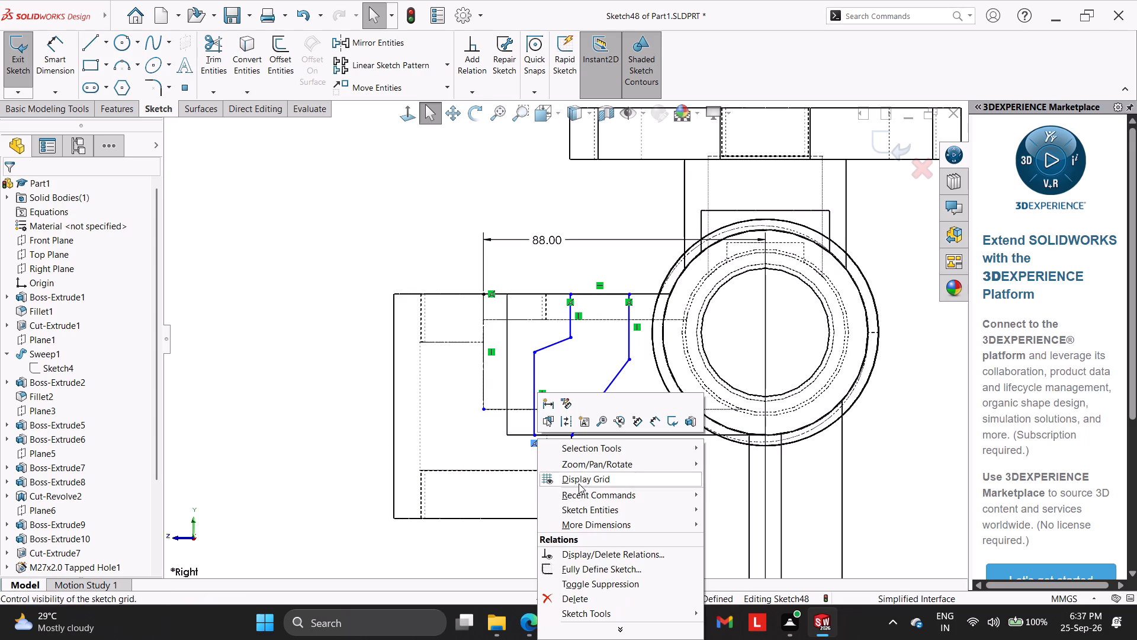
left_click(590, 595)
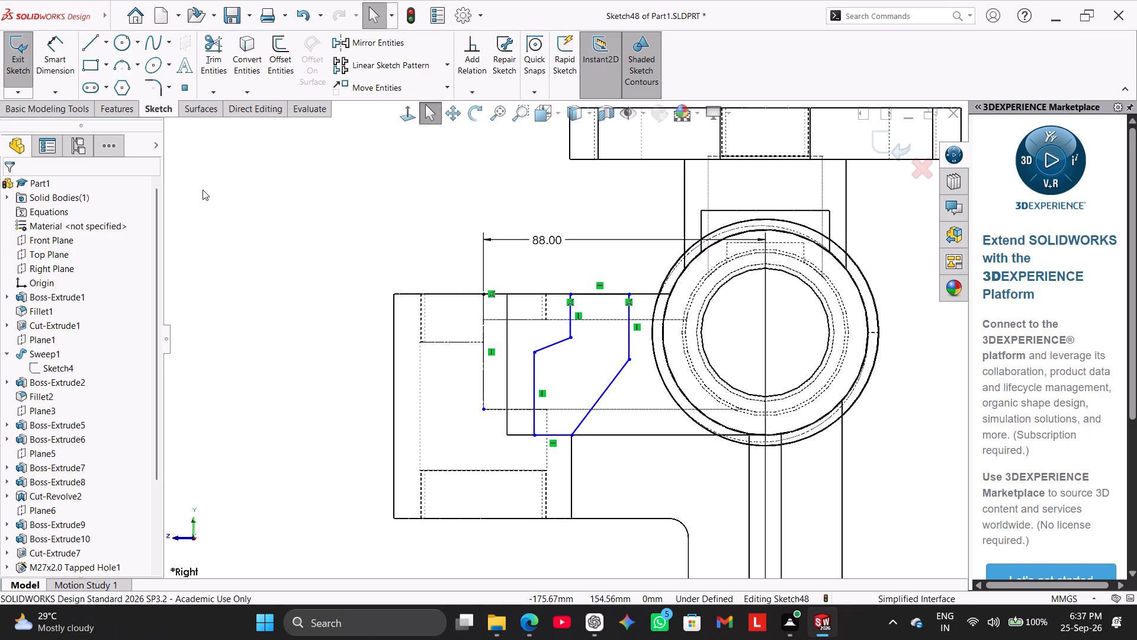
Dimension the profile's lower vertical edge nearest the construction line at 37/2 (18.5 mm) from that line.
left_click_drag(65, 57, 73, 68)
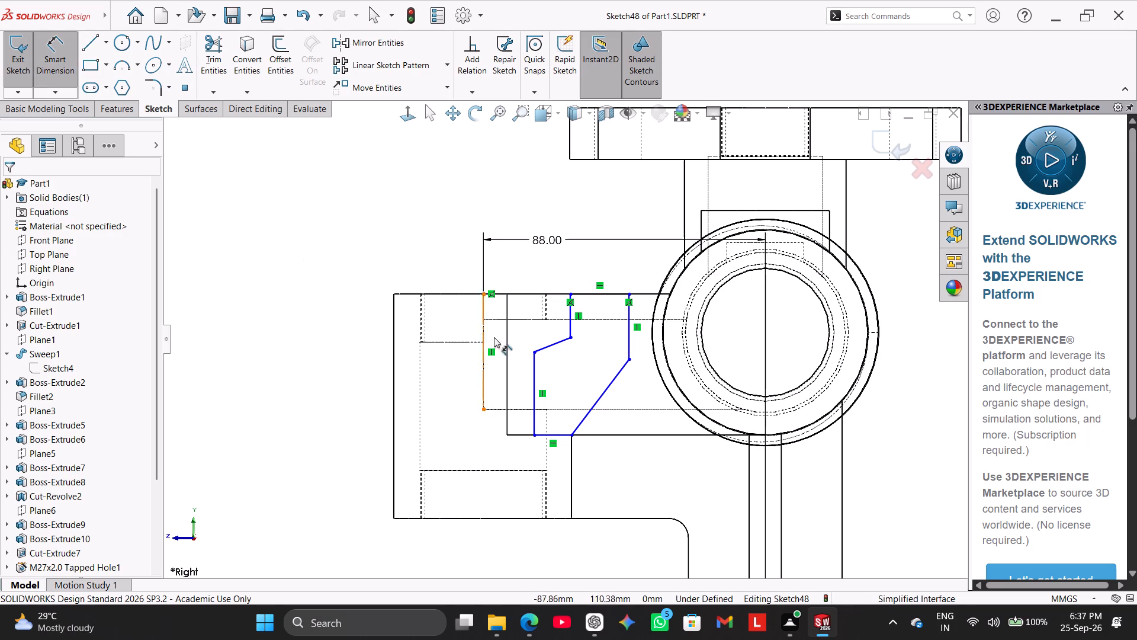
left_click(481, 316)
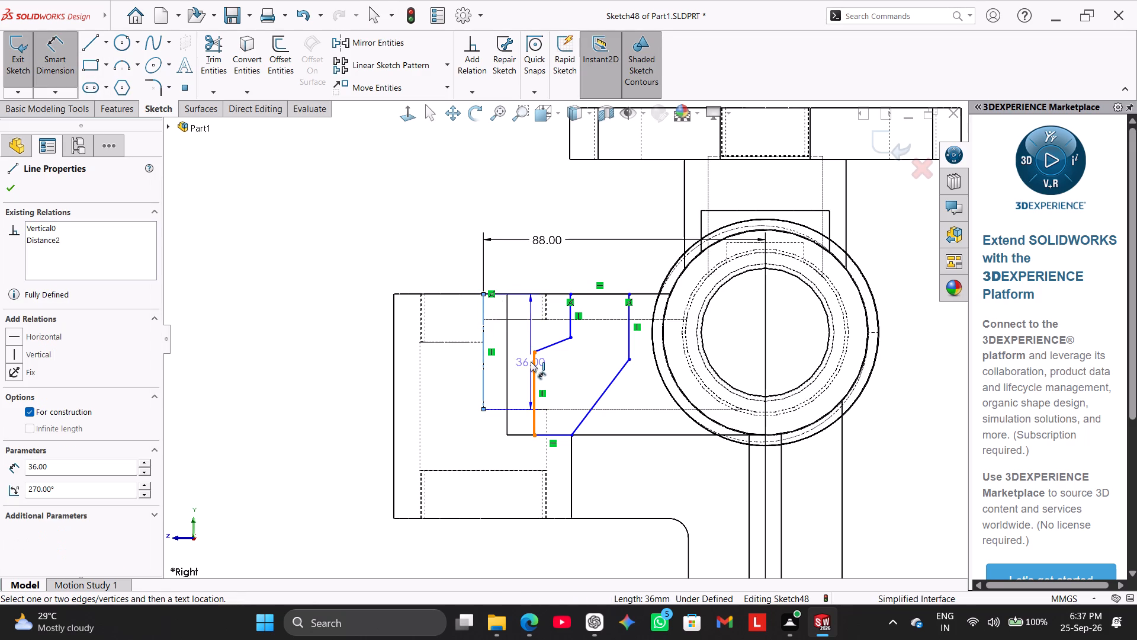
left_click(534, 367)
left_click(514, 268)
type("37/2")
key("Return")
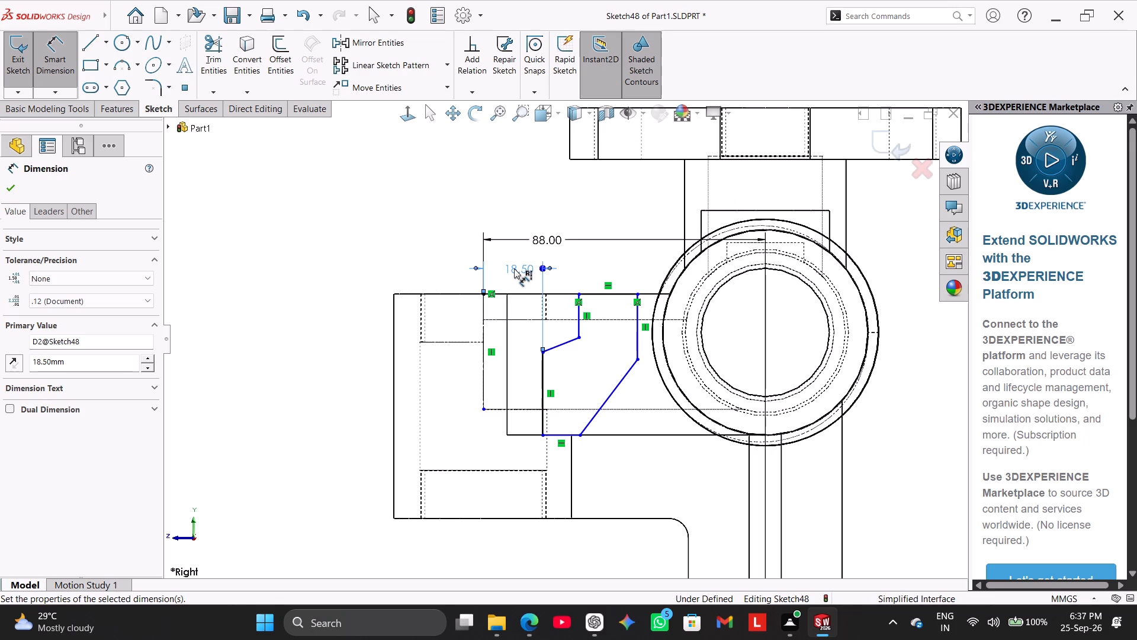
Dimension the profile's short upper vertical edge, above the slanted step, at 45/2 (22.5 mm) from the construction line.
scroll(655, 258, "down", 2)
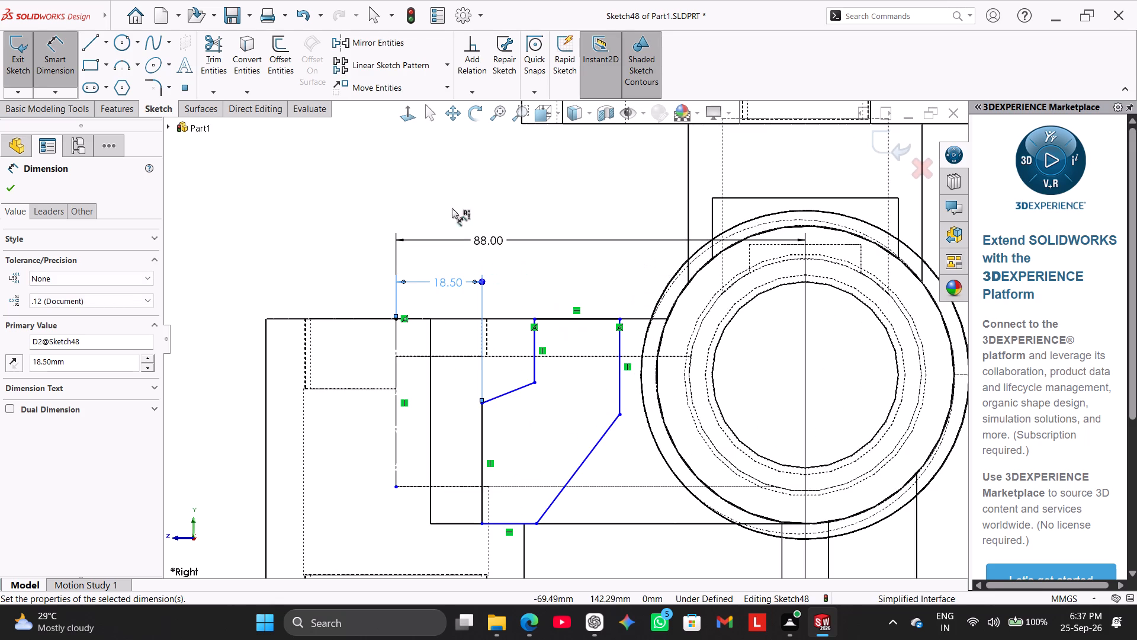
left_click(534, 349)
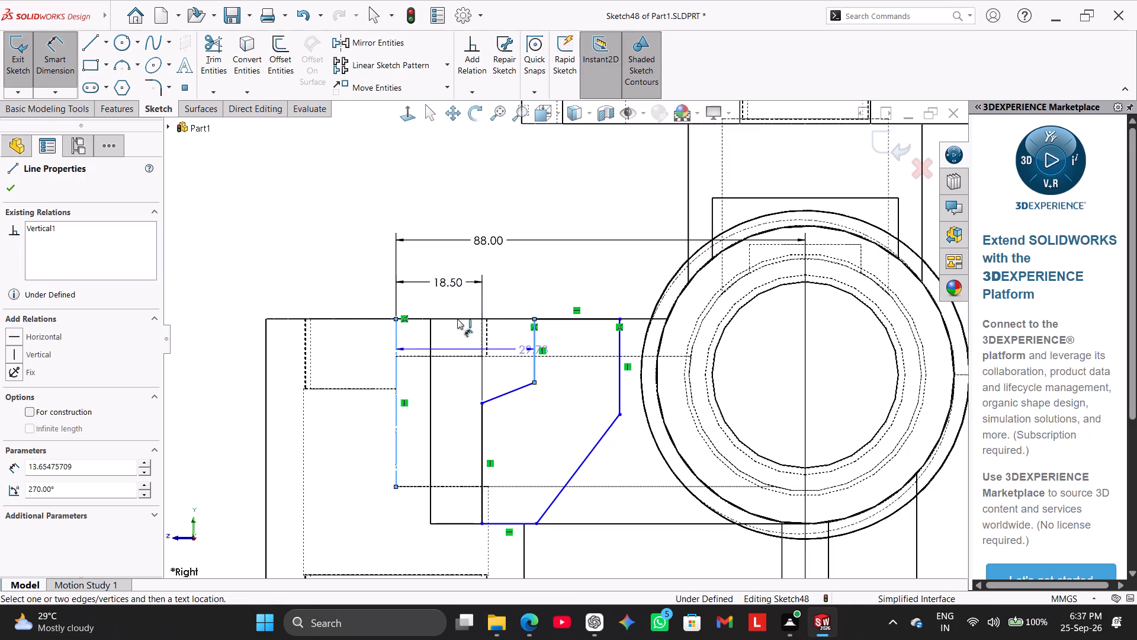
left_click(394, 338)
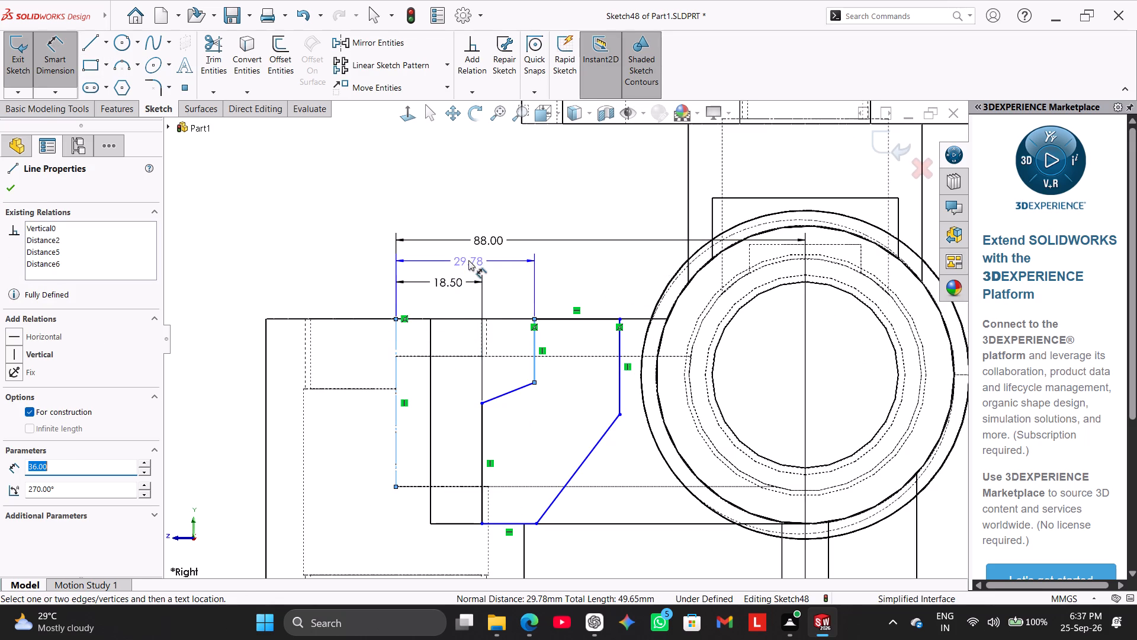
left_click(468, 260)
type("45/2")
key("Return")
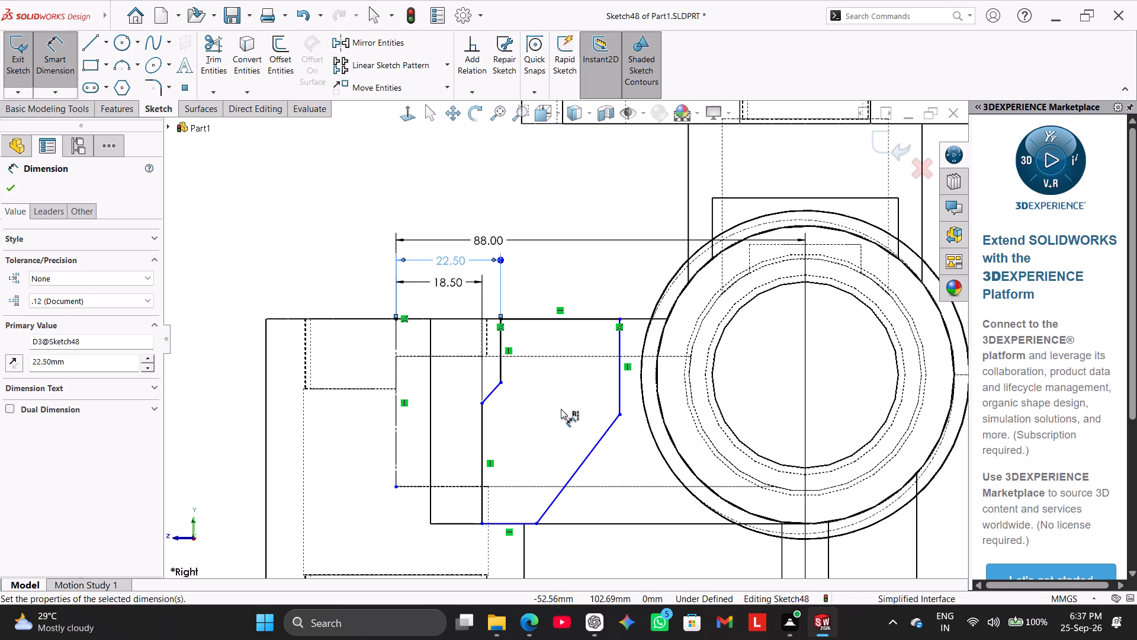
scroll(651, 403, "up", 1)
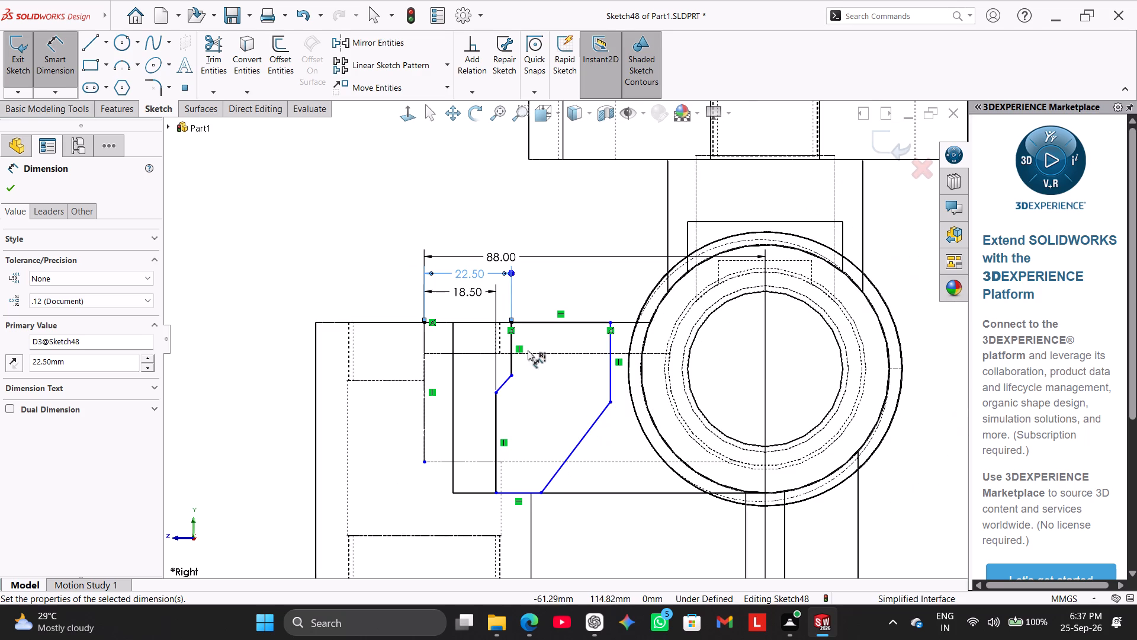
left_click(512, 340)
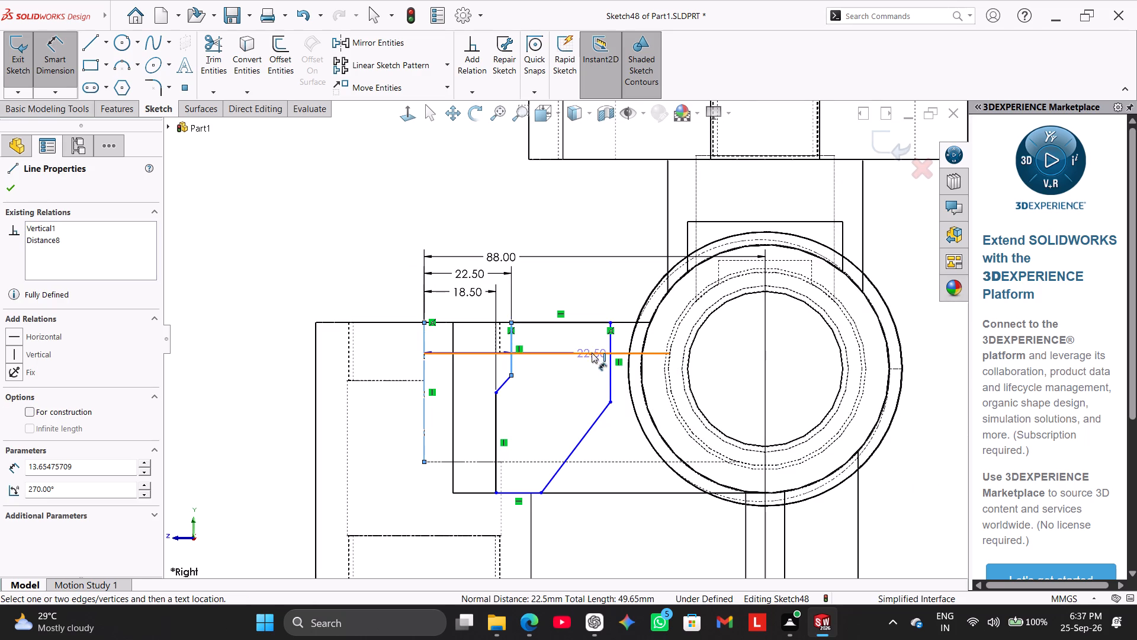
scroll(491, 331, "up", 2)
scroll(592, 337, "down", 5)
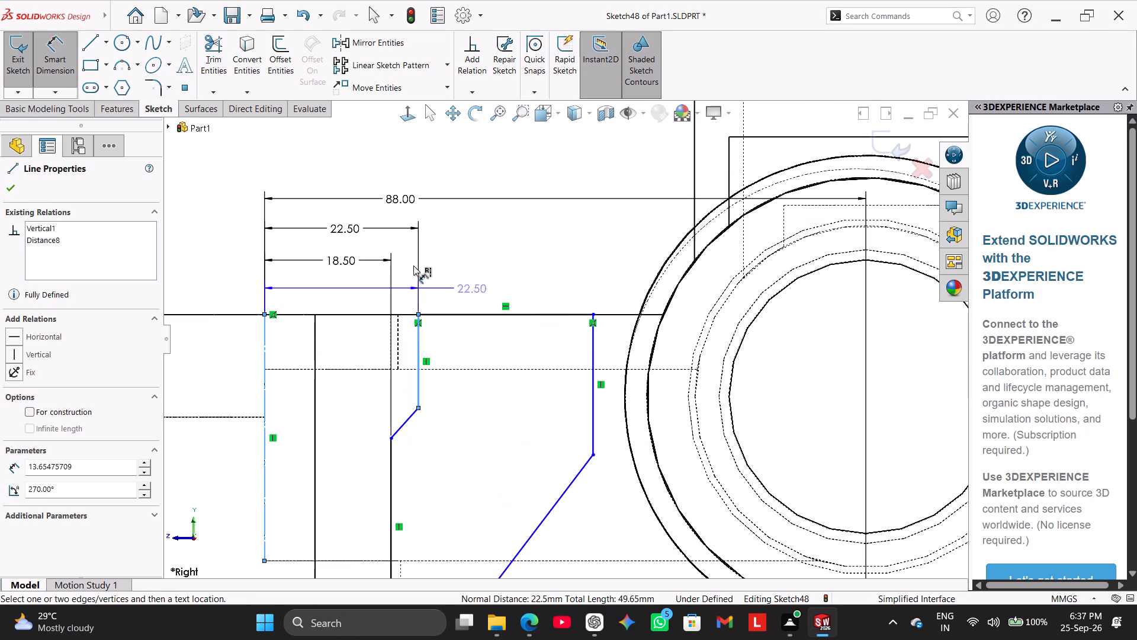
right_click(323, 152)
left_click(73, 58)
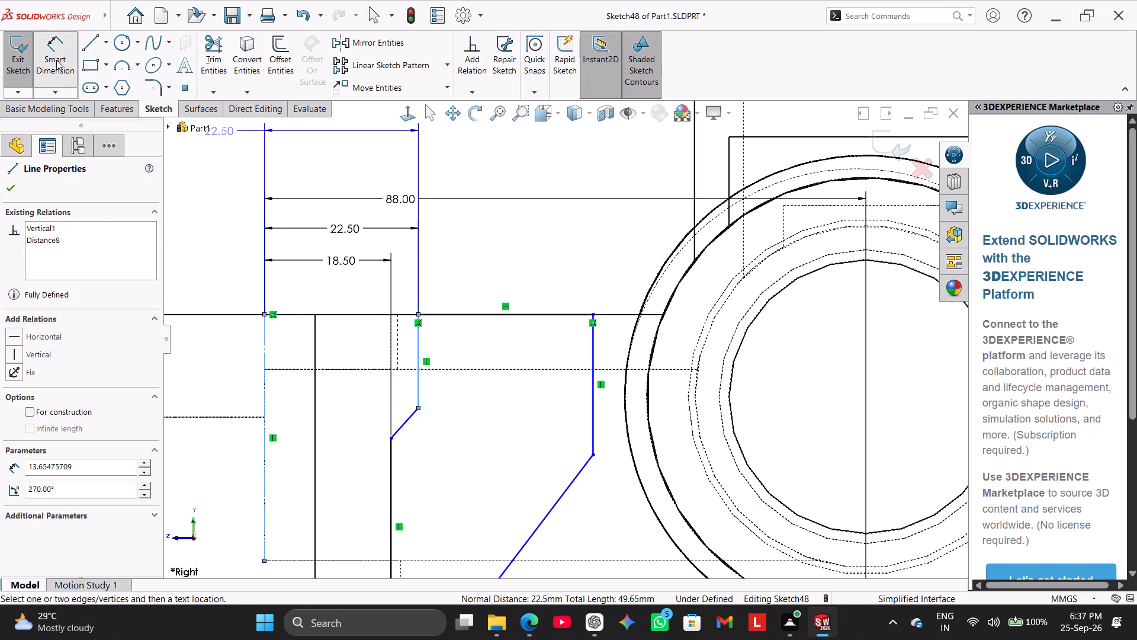
Dimension the length of the profile's short upper vertical edge, above the slanted step, at 3 mm.
left_click(54, 56)
scroll(432, 365, "up", 2)
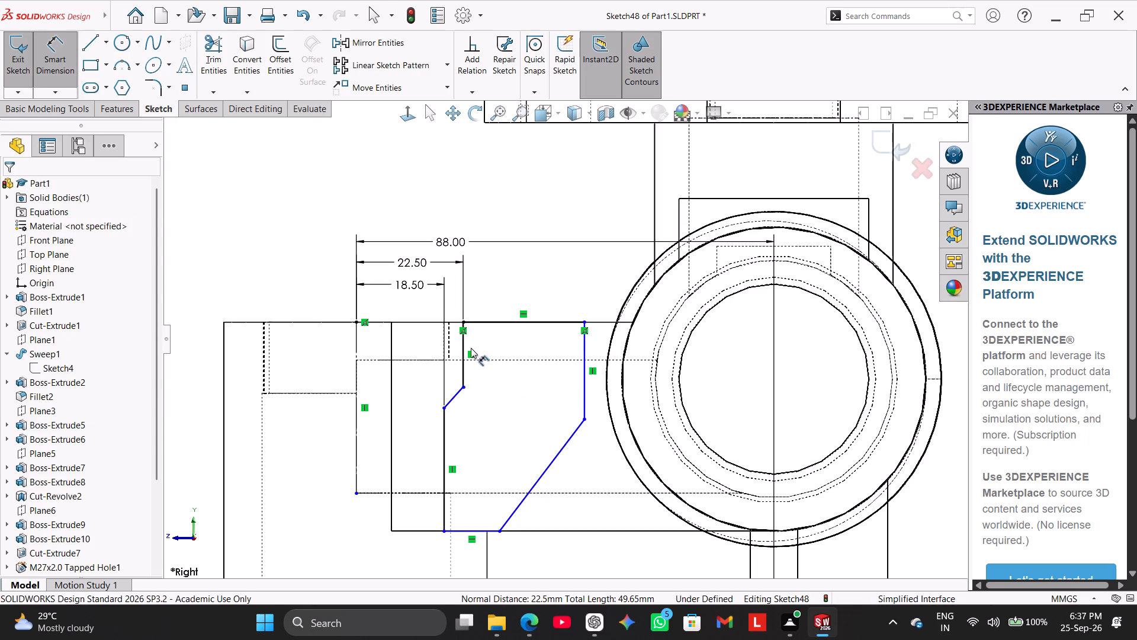
left_click(462, 341)
left_click(552, 348)
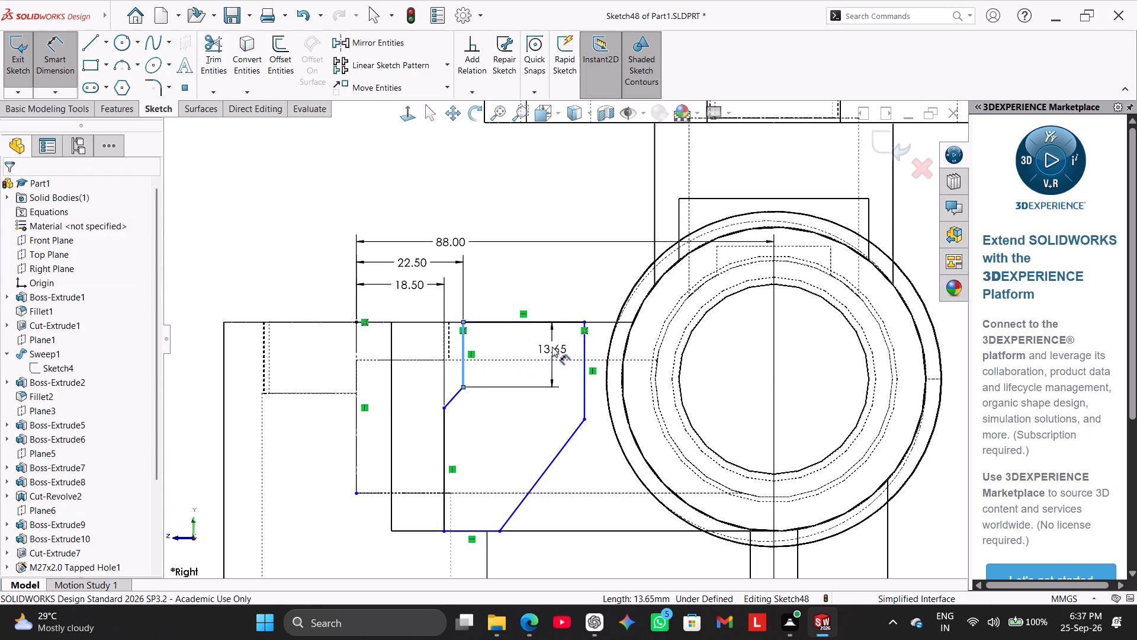
key("3")
key("Return")
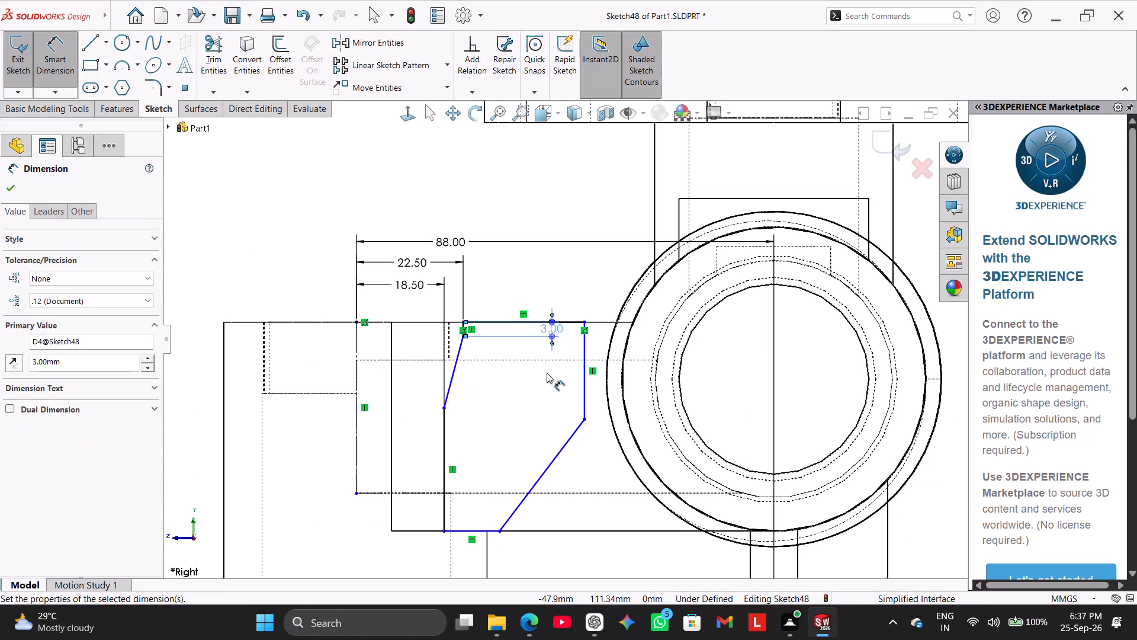
Dimension the vertical height between the two ends of the slanted step at 3 mm.
scroll(545, 377, "up", 1)
scroll(545, 377, "down", 2)
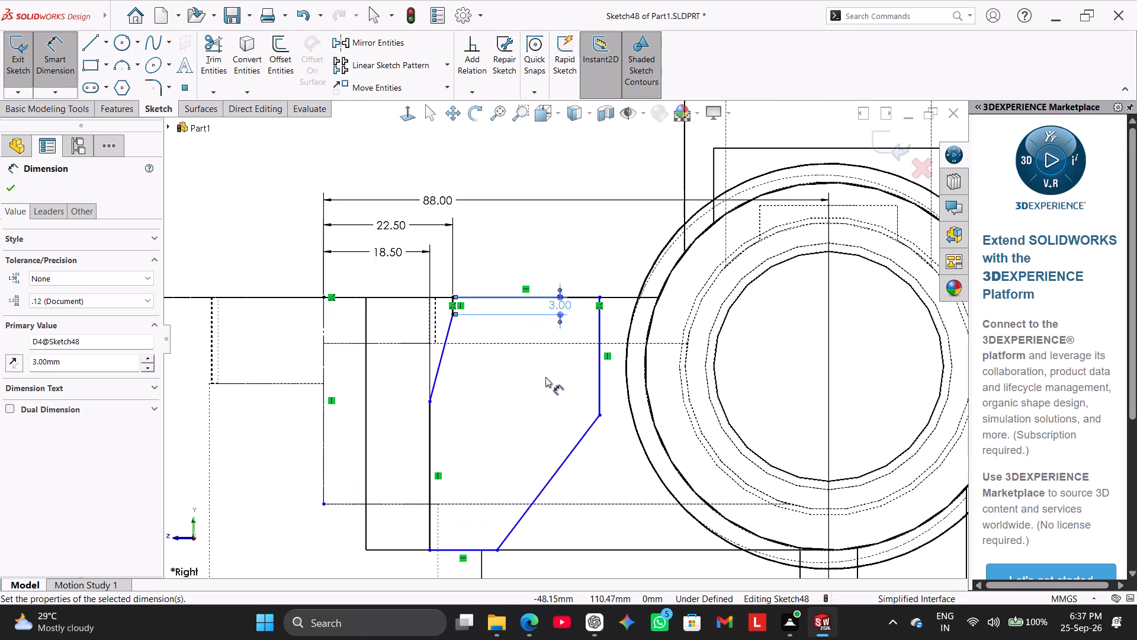
scroll(441, 399, "down", 3)
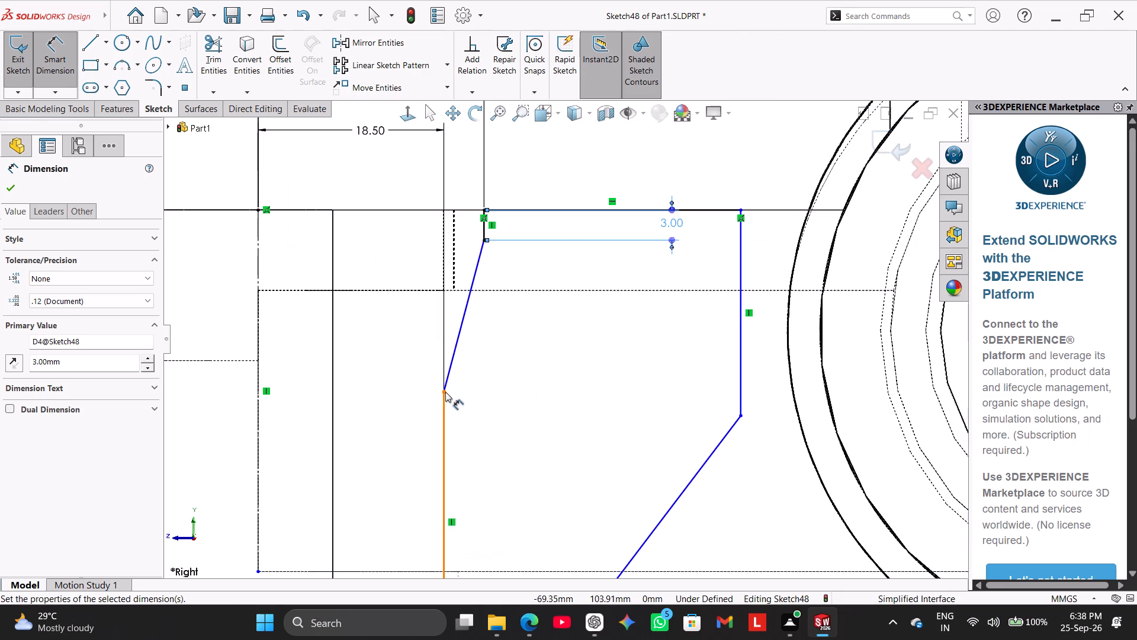
left_click(445, 392)
left_click(484, 239)
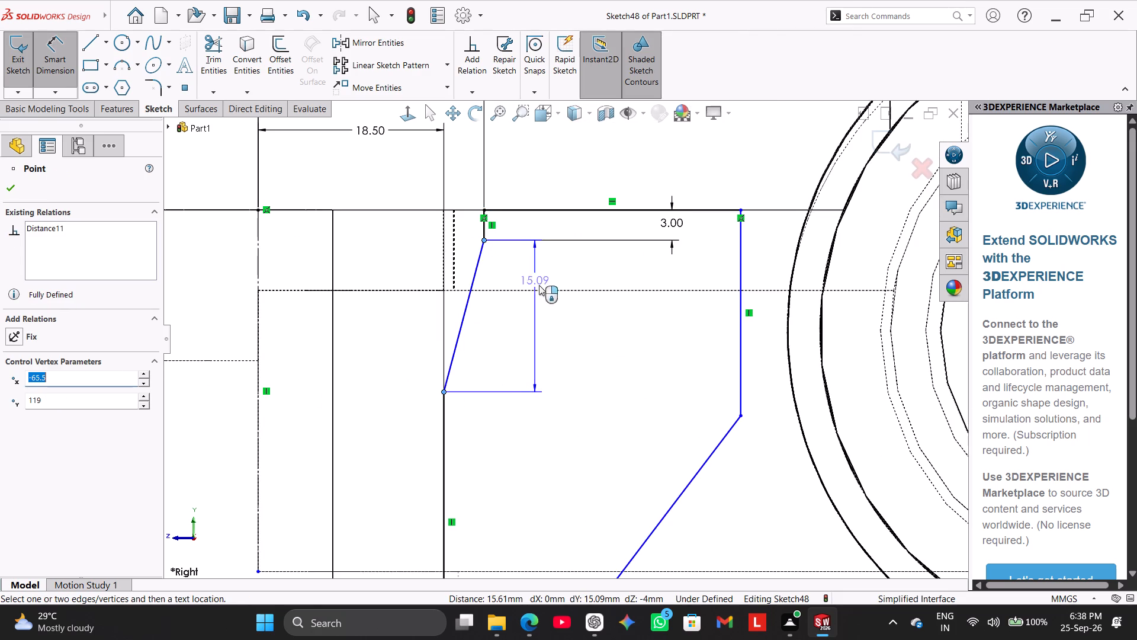
left_click(377, 327)
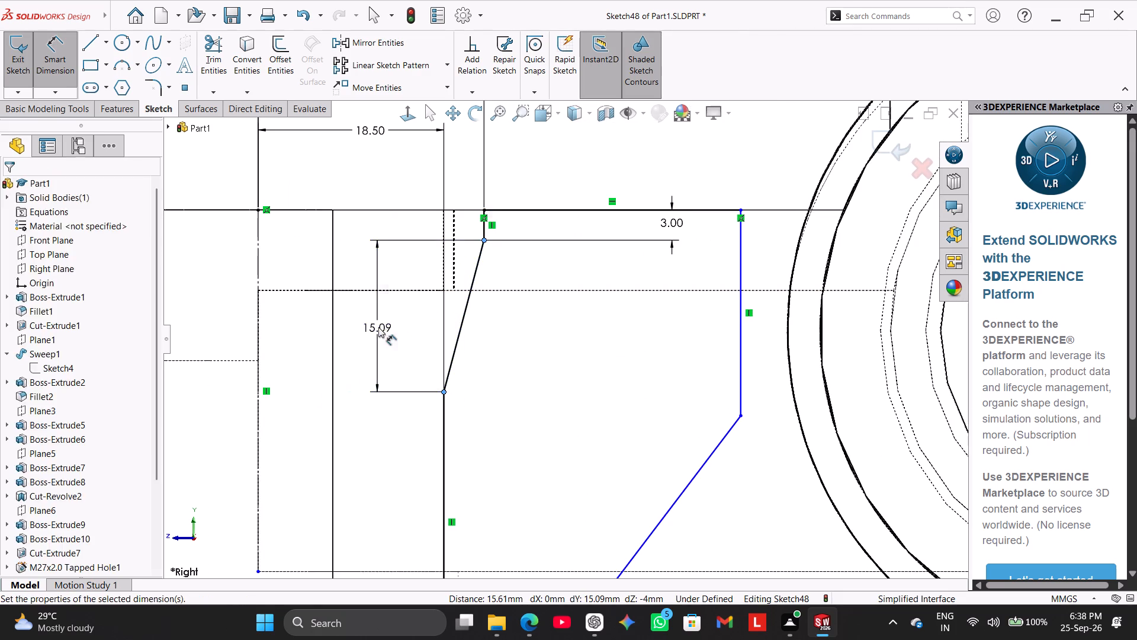
key("3")
key("Return")
scroll(545, 338, "up", 4)
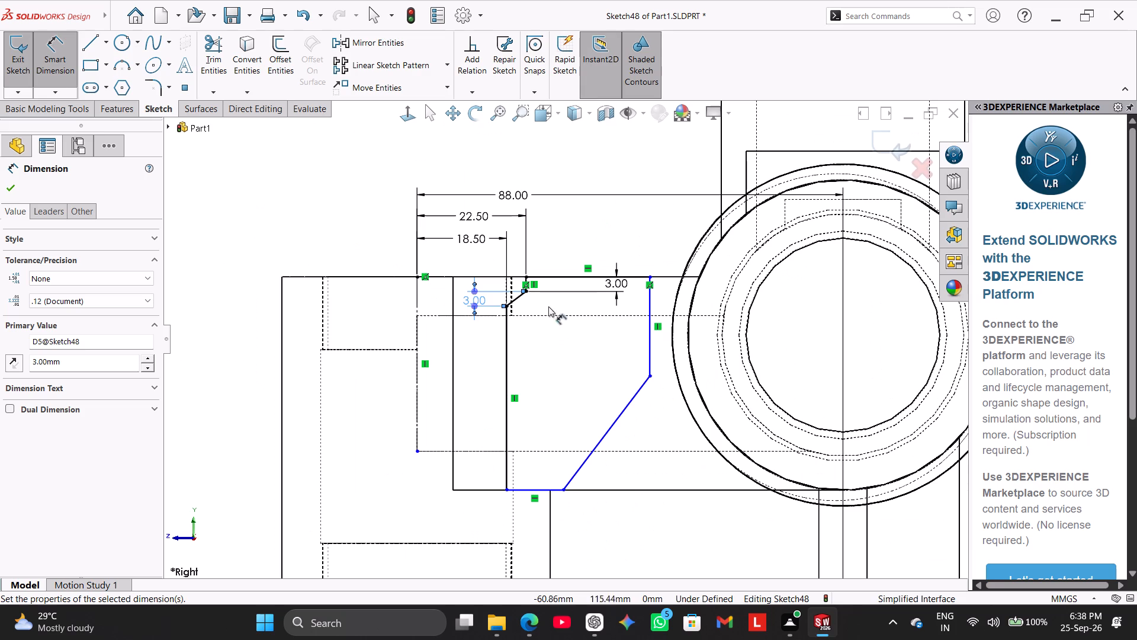
right_click(568, 238)
left_click(602, 274)
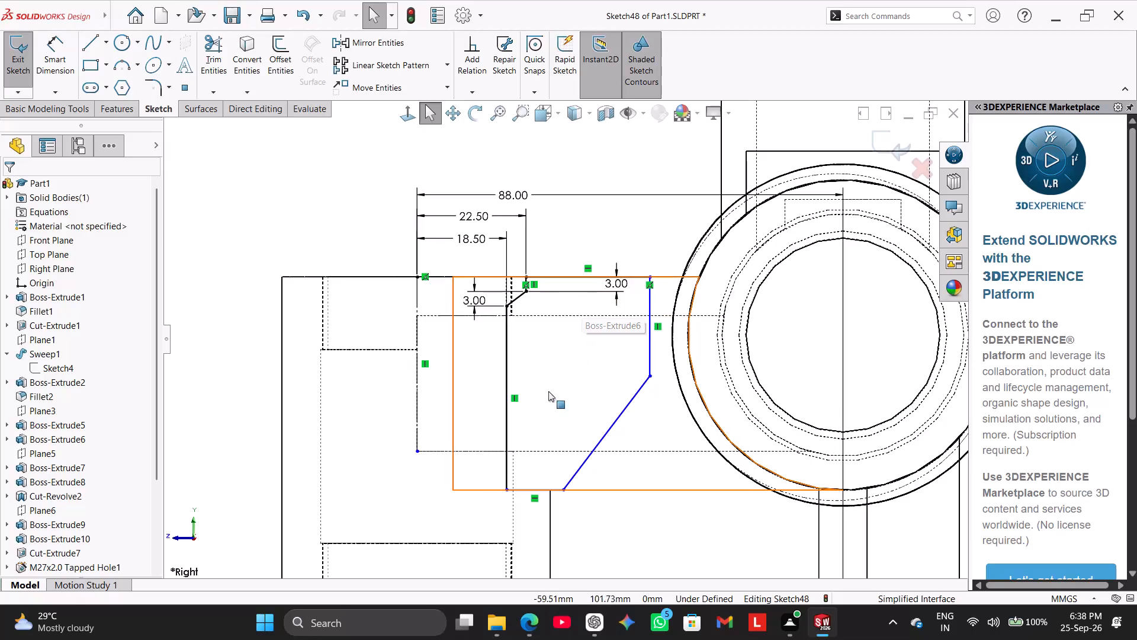
Dimension the angle between the profile's flat base and its sloped lower side at 60°.
left_click(48, 47)
left_click(554, 490)
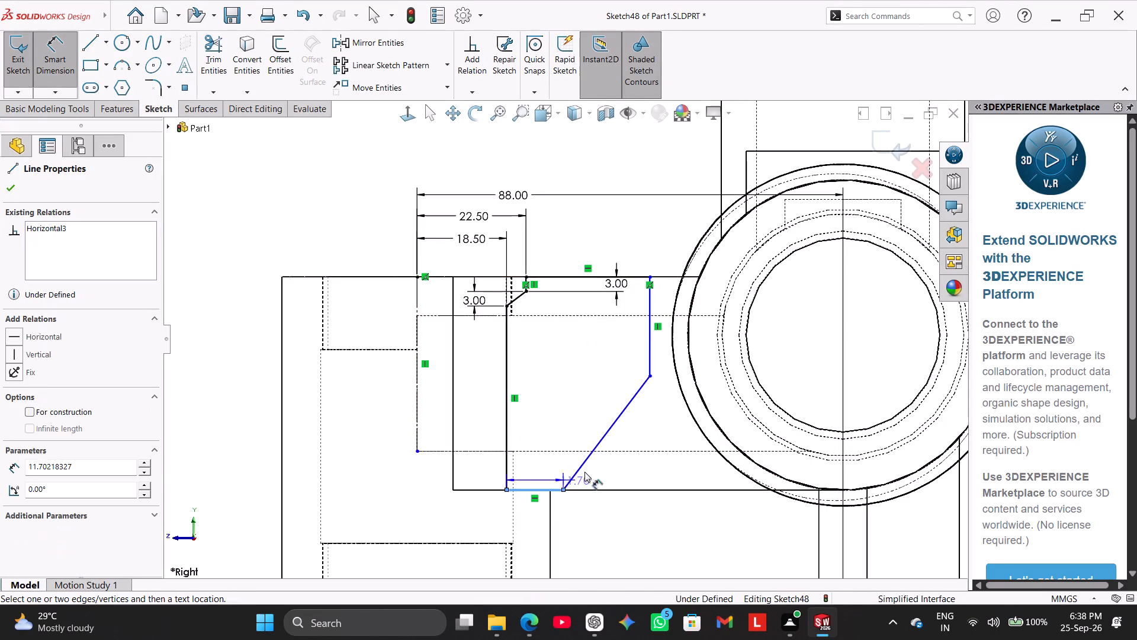
left_click(585, 460)
left_click(618, 462)
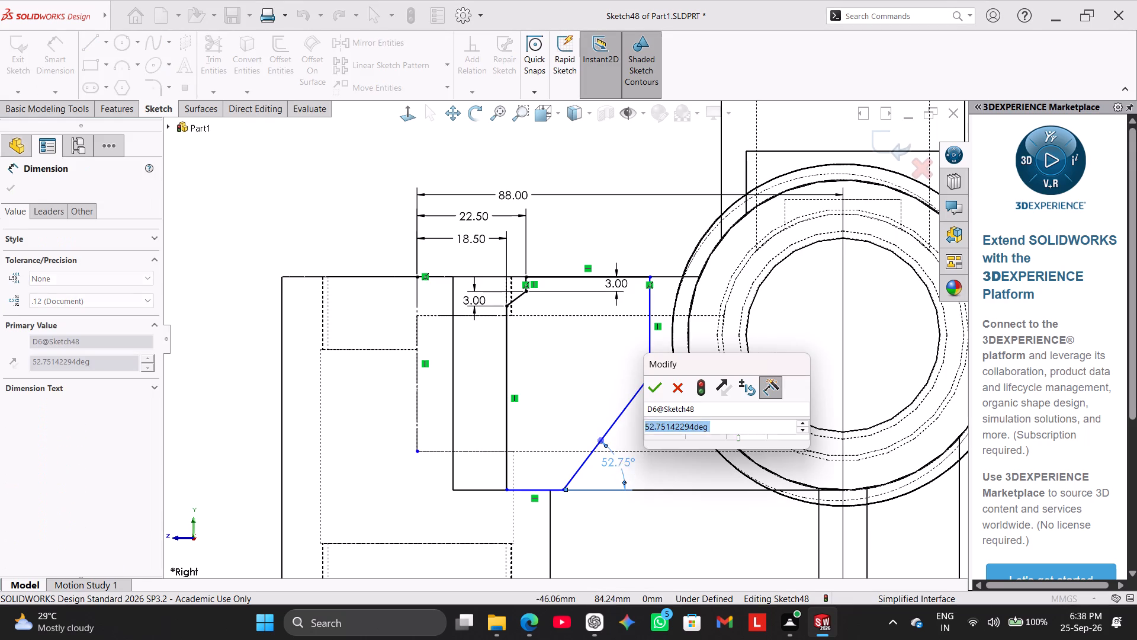
type("60")
key("Return")
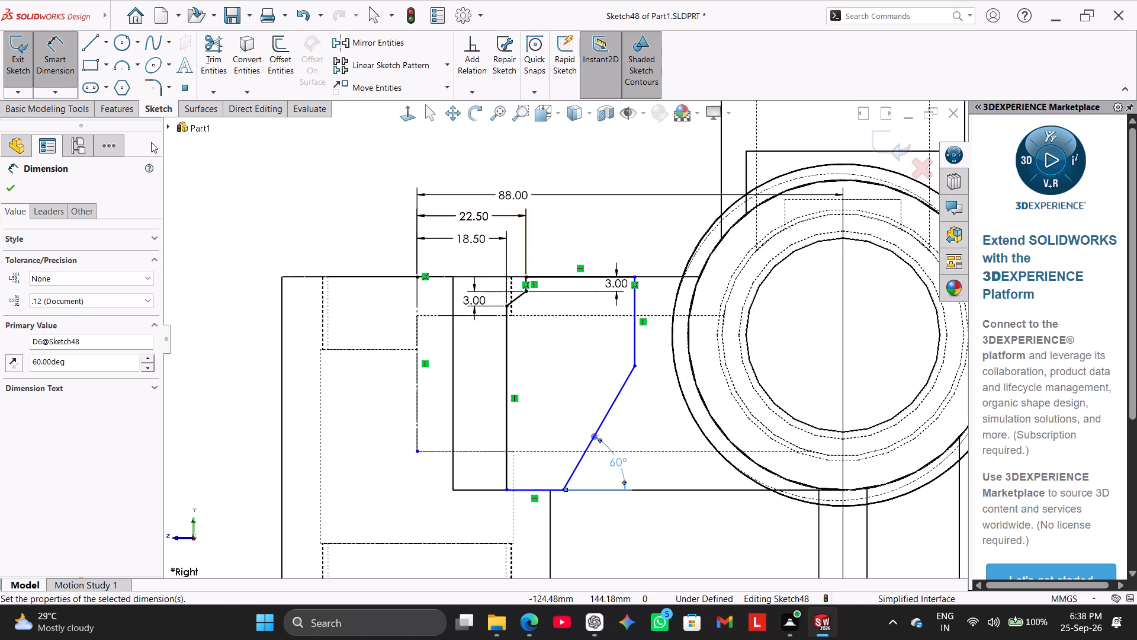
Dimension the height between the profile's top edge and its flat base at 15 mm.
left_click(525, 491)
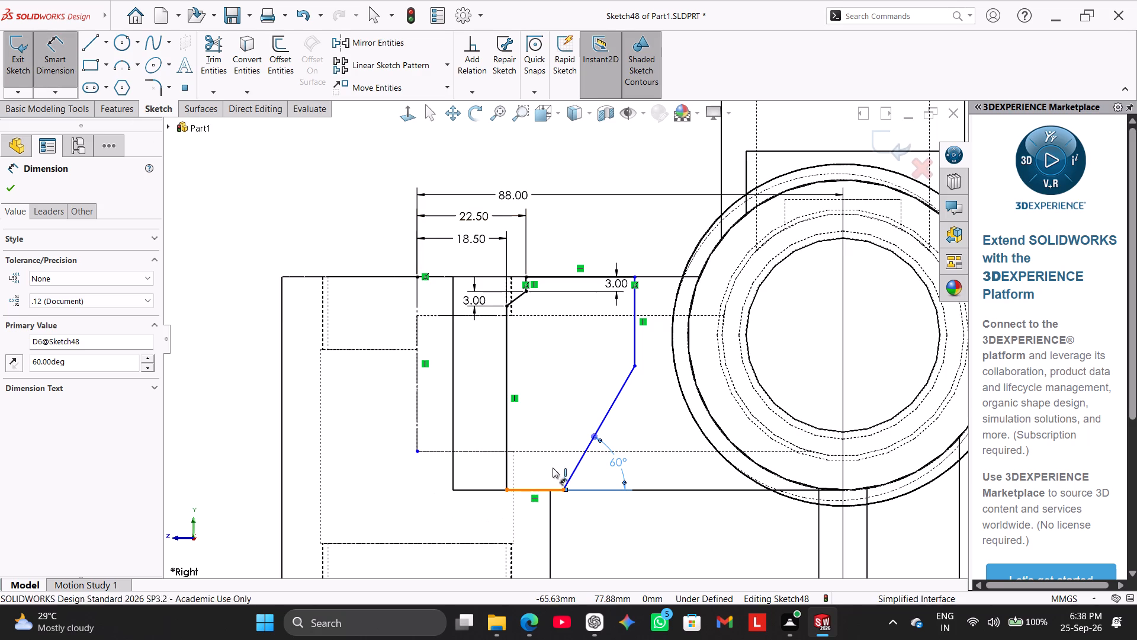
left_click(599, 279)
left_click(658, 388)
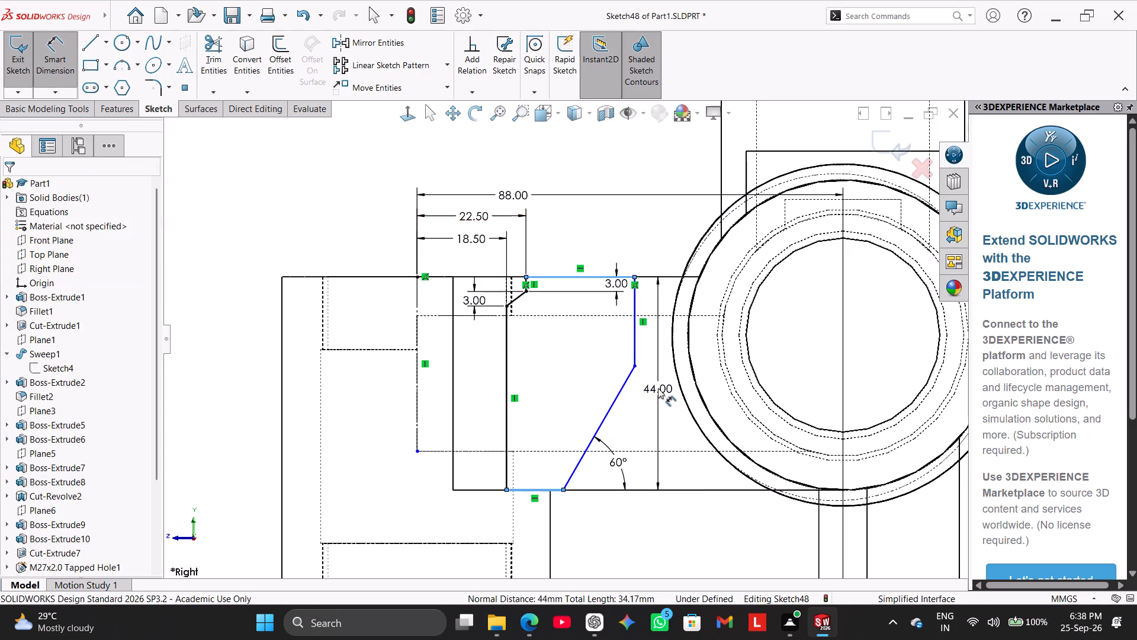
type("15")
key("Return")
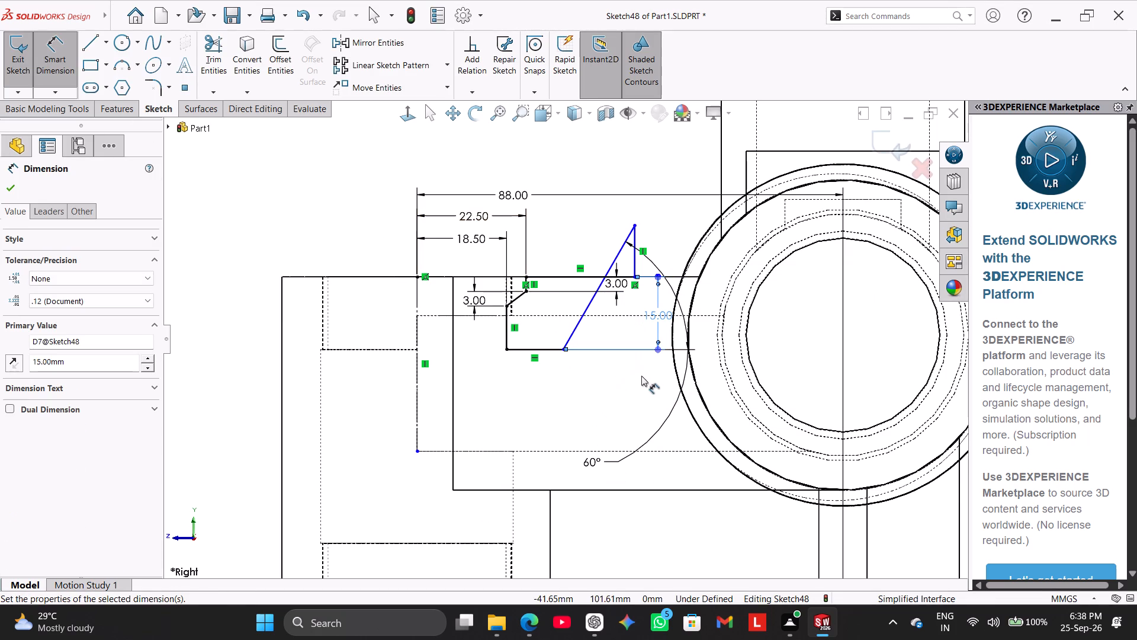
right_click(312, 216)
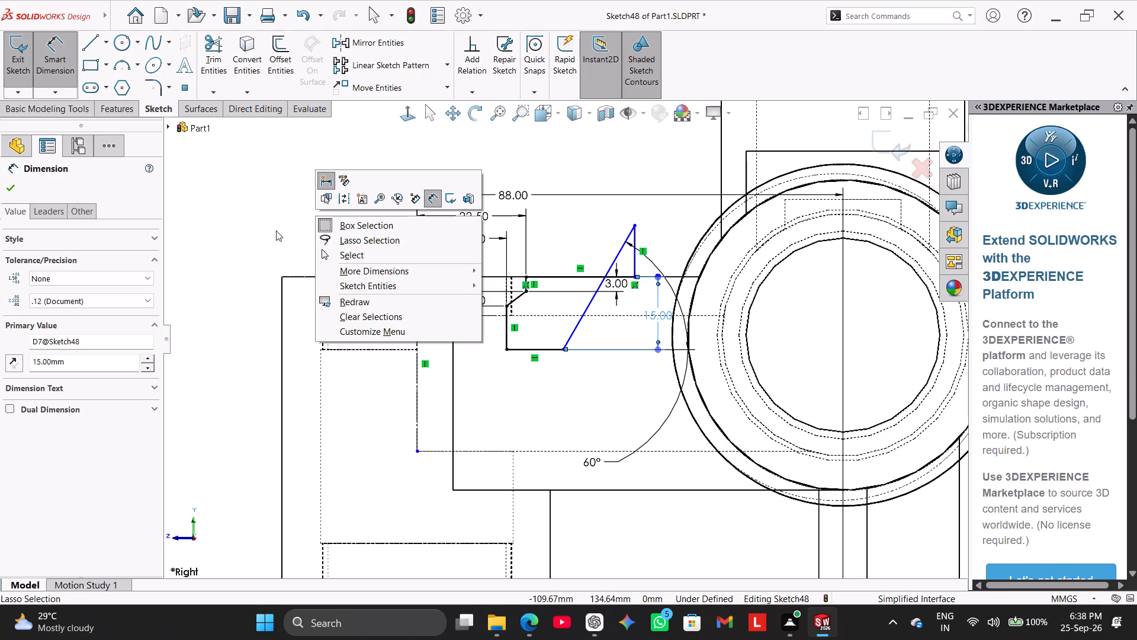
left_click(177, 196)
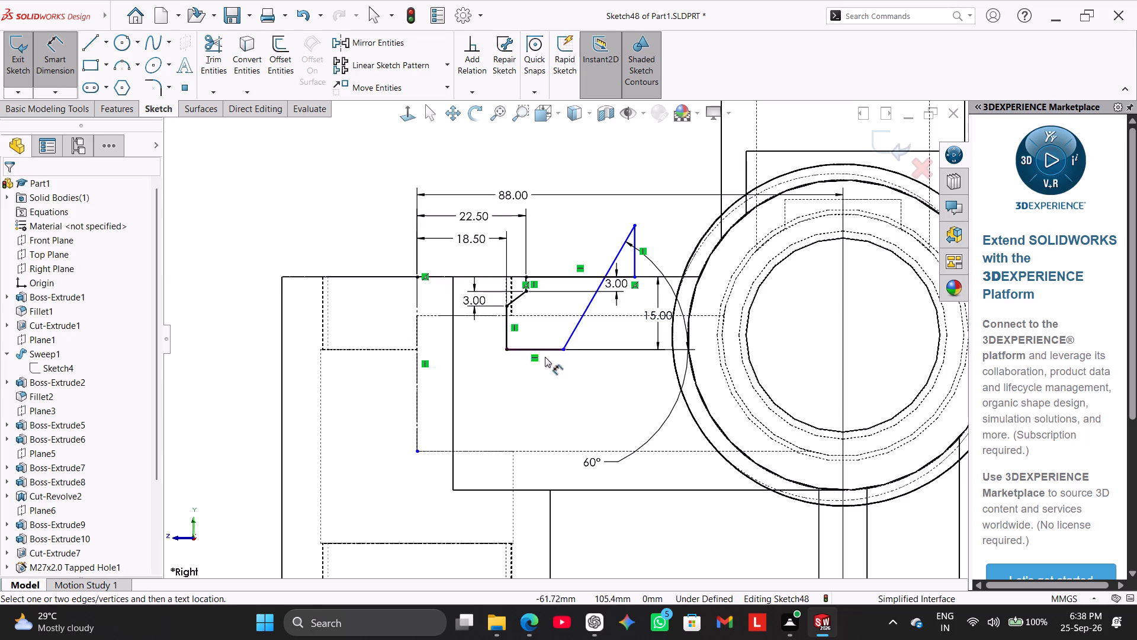
Dimension the corner where the flat base meets the sloped side at 40/2 (20 mm) from the construction line.
left_click(563, 350)
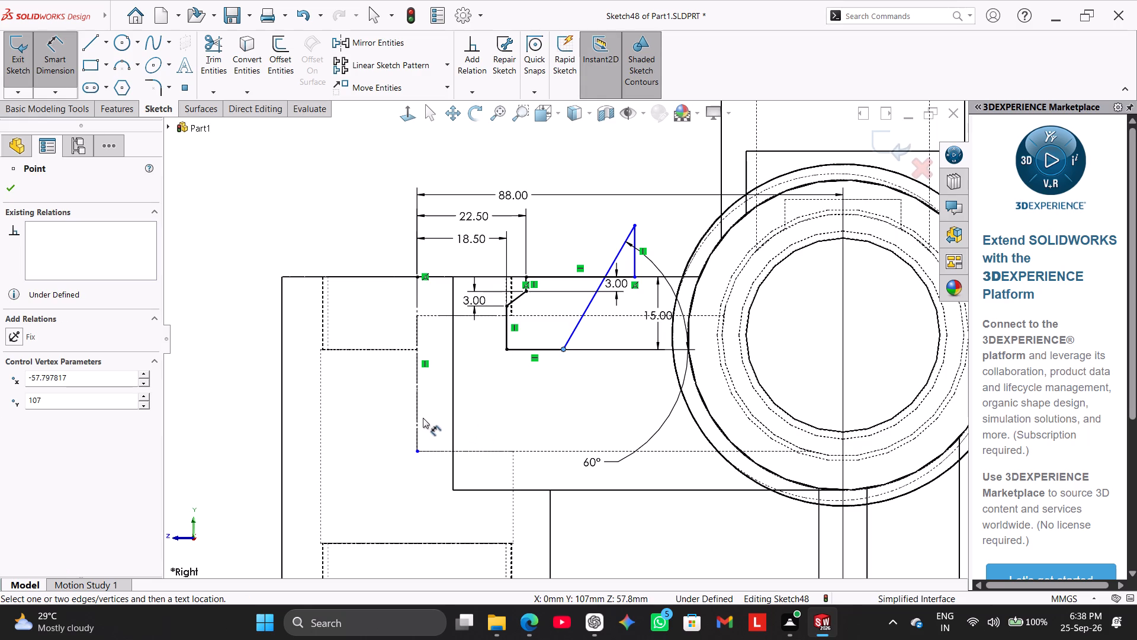
left_click(417, 410)
left_click(484, 420)
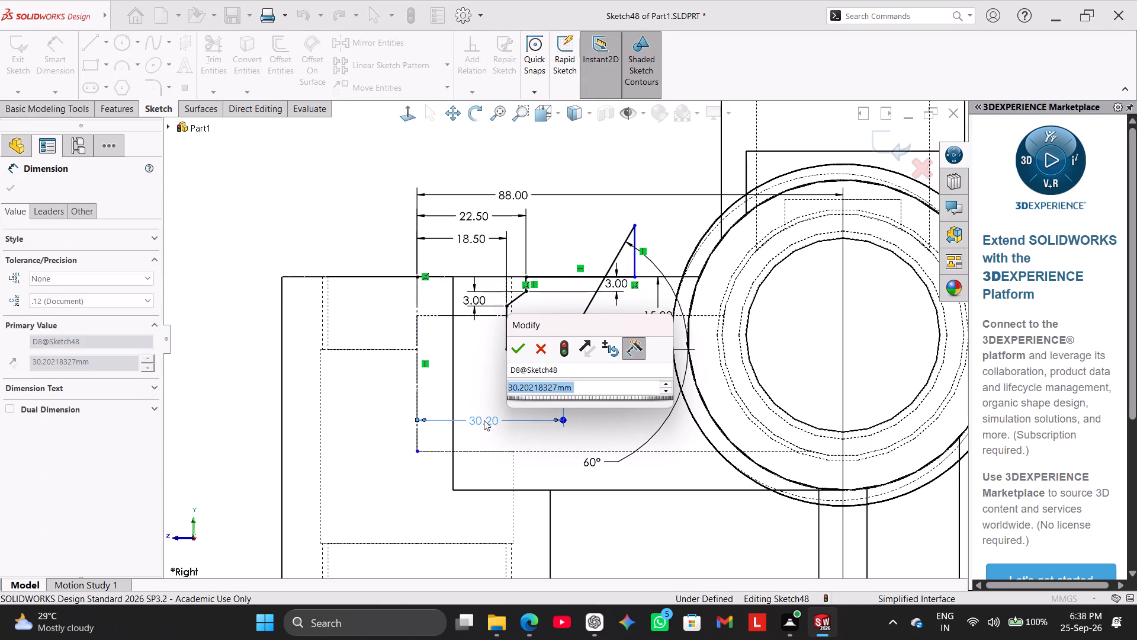
type("40/2")
key("Return")
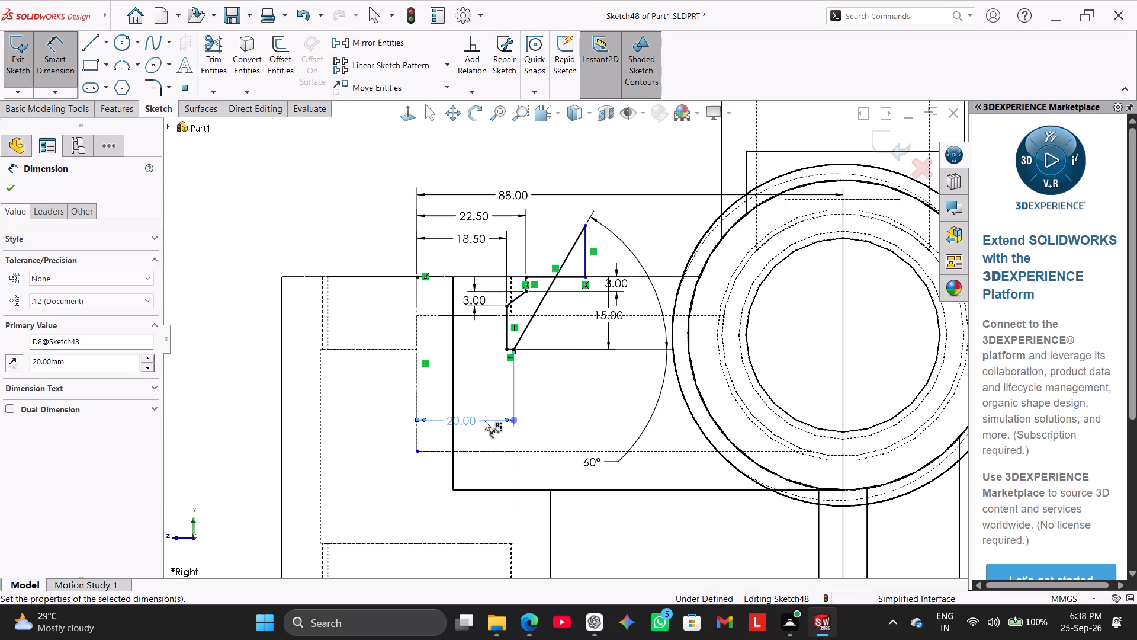
right_click(374, 192)
left_click(404, 232)
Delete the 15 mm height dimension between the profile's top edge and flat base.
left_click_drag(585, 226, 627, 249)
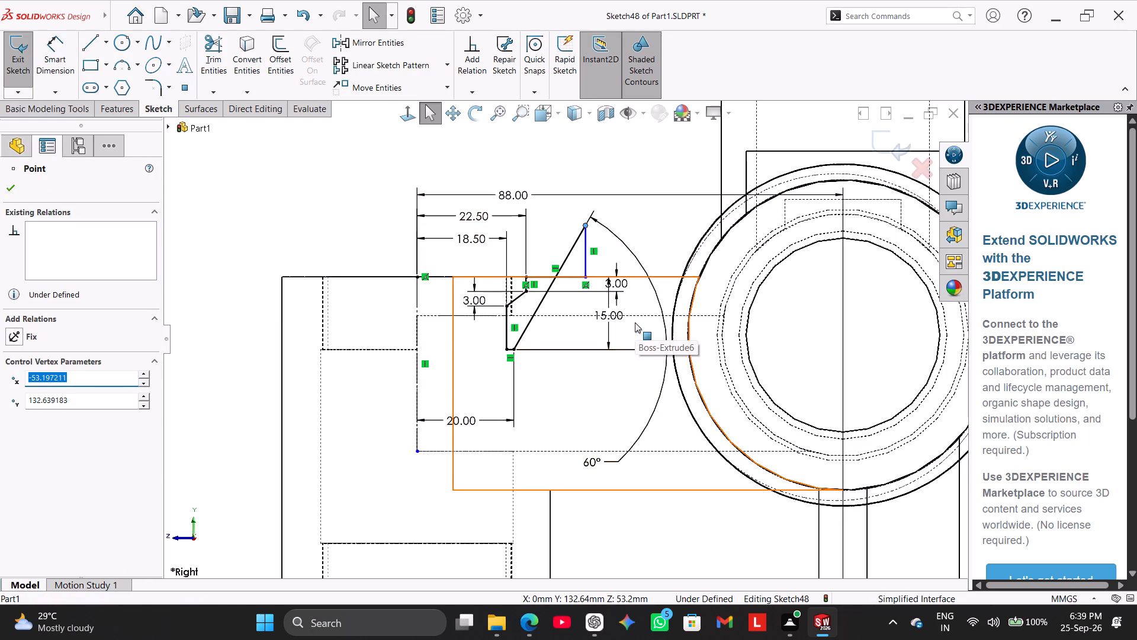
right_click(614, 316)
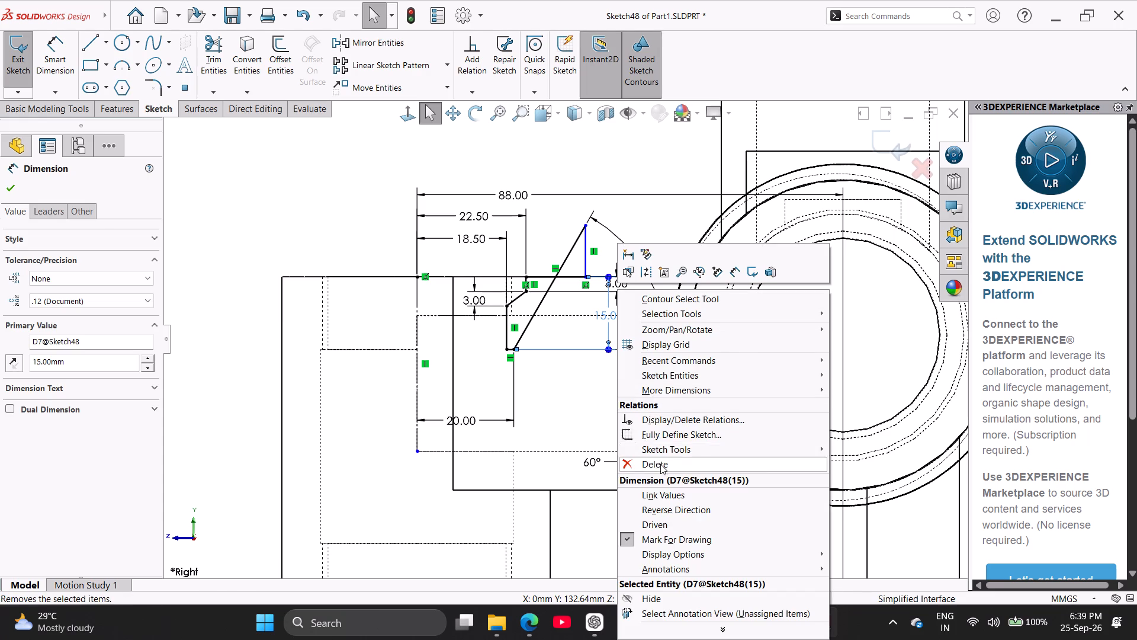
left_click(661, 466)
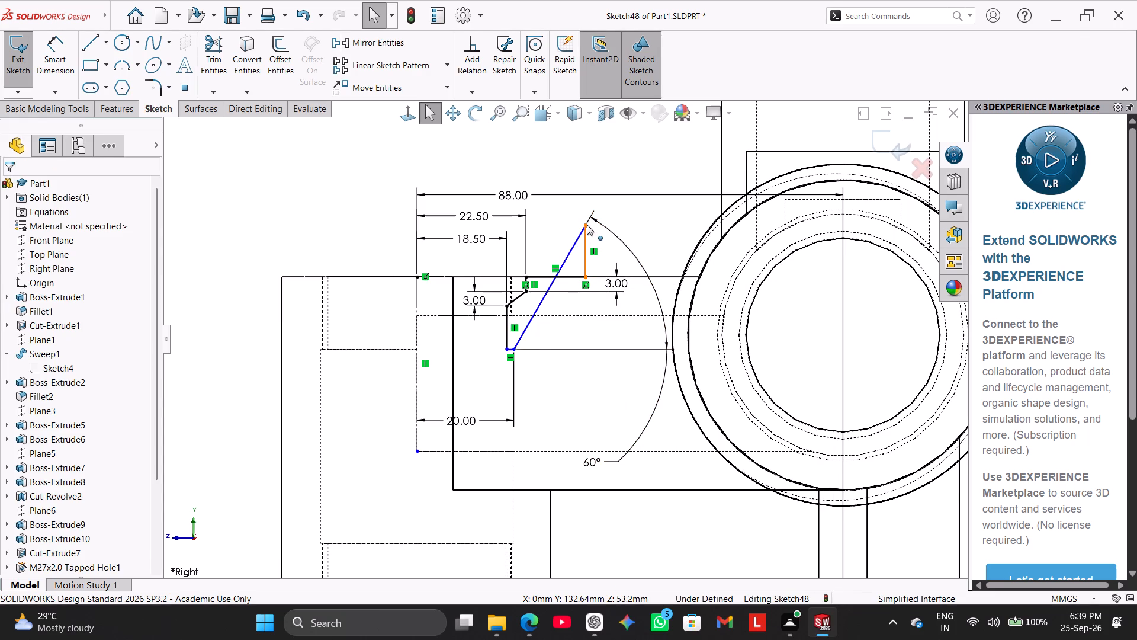
Move the corner joining the sloped side and the vertical edge nearest the main bore to about 16 mm below the top edge.
left_click_drag(587, 225, 618, 321)
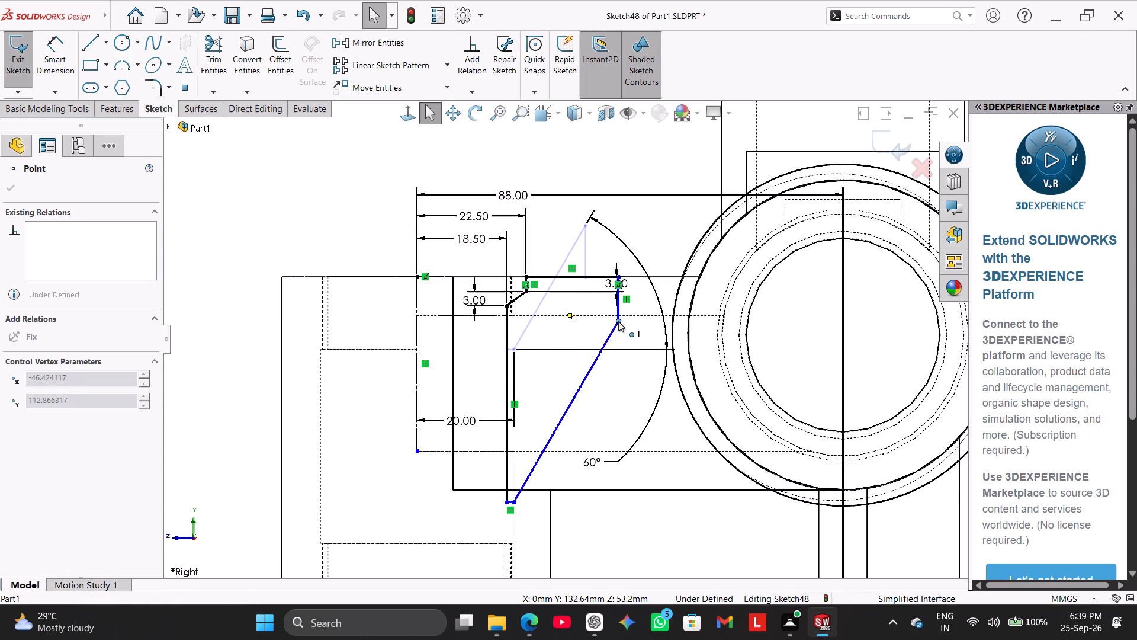
left_click_drag(618, 321, 619, 353)
scroll(621, 346, "up", 2)
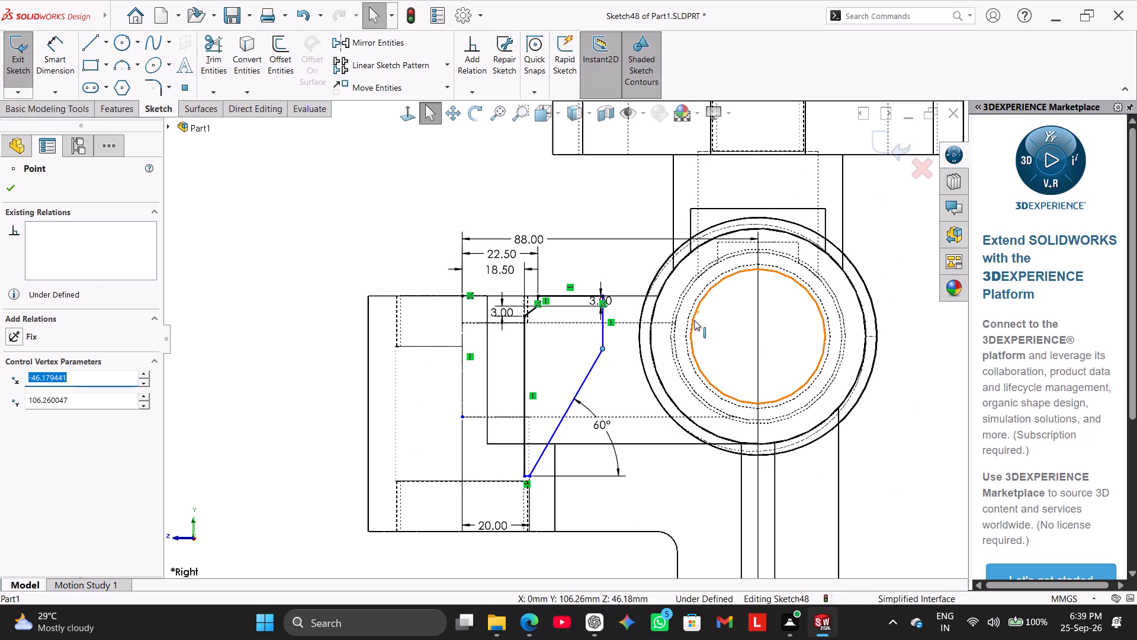
Reposition the short upper edge's 3 mm dimension text closer to that edge, clear of the vertical edge nearest the main bore.
left_click(49, 66)
scroll(852, 339, "down", 2)
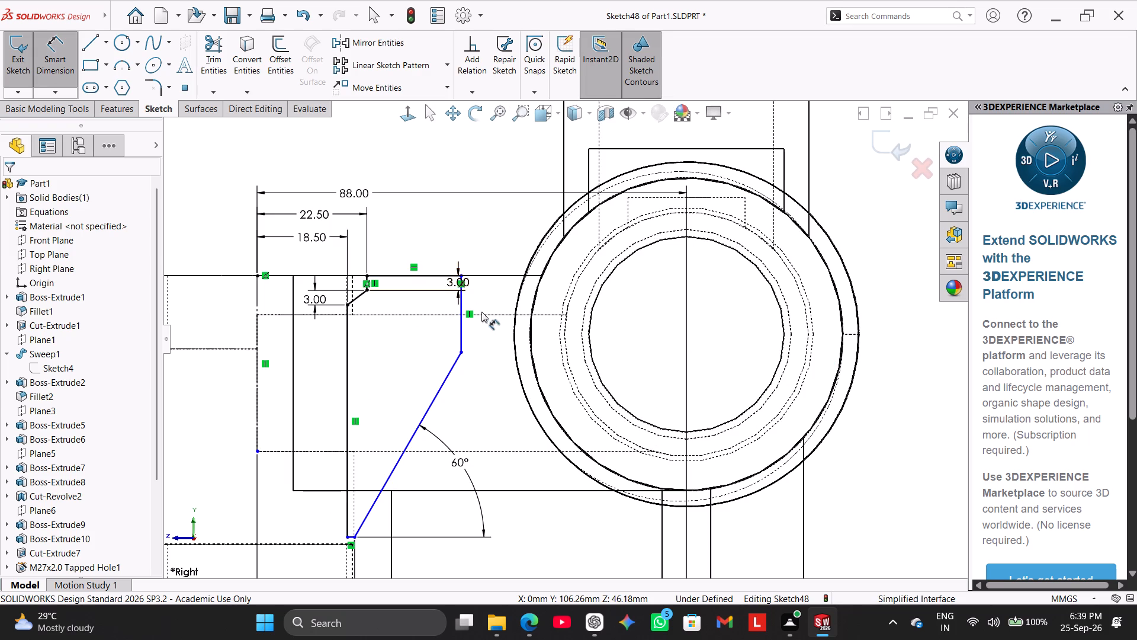
scroll(460, 280, "down", 1)
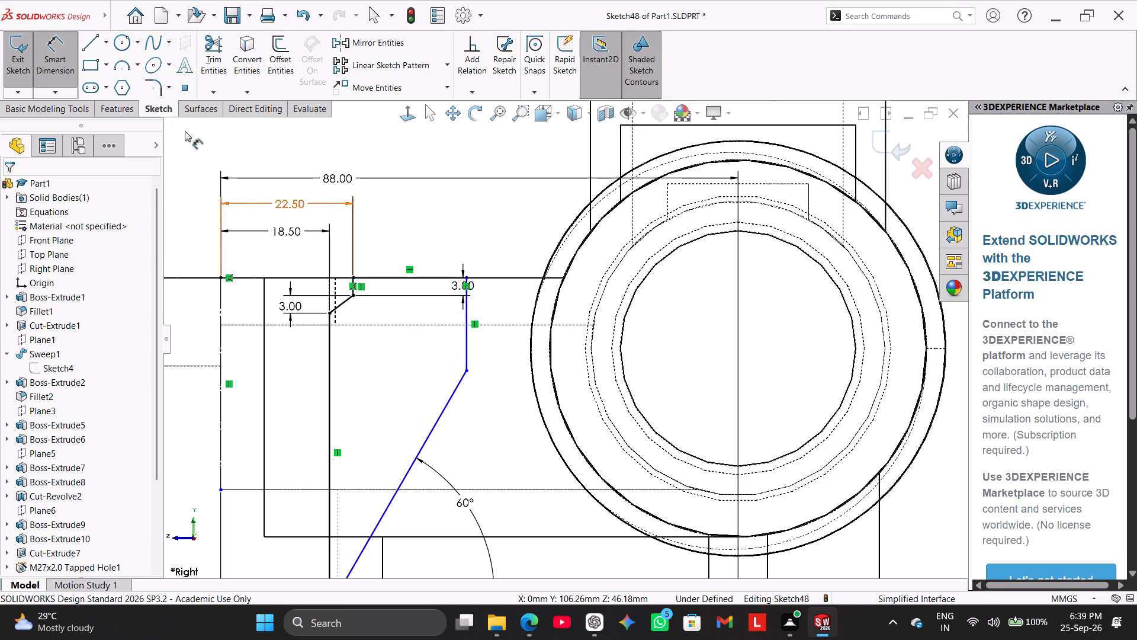
left_click(72, 66)
left_click_drag(456, 283, 408, 288)
Dimension the height between the profile's top edge and its flat base, entering 15 mm.
left_click(58, 58)
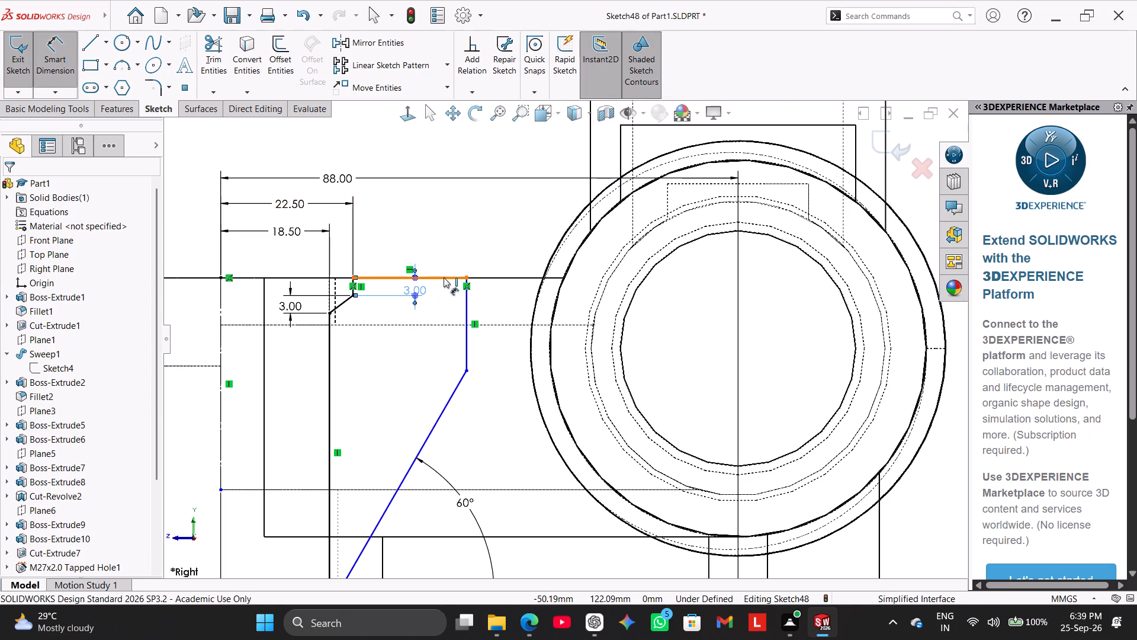
left_click(451, 278)
scroll(466, 384, "up", 3)
scroll(446, 496, "down", 3)
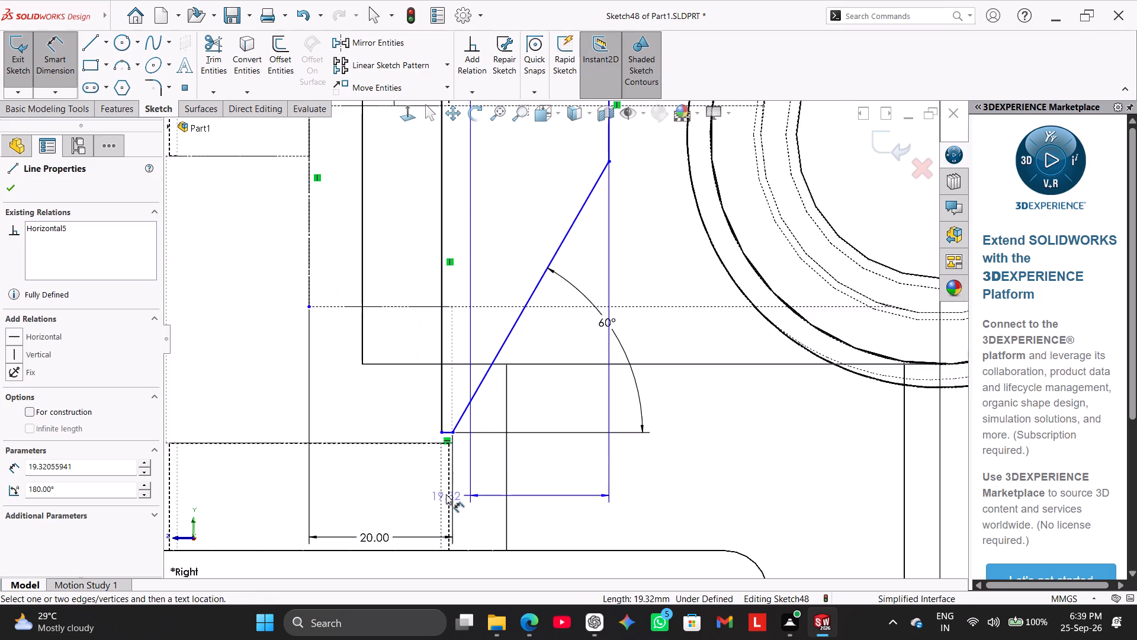
scroll(446, 494, "down", 4)
left_click(469, 365)
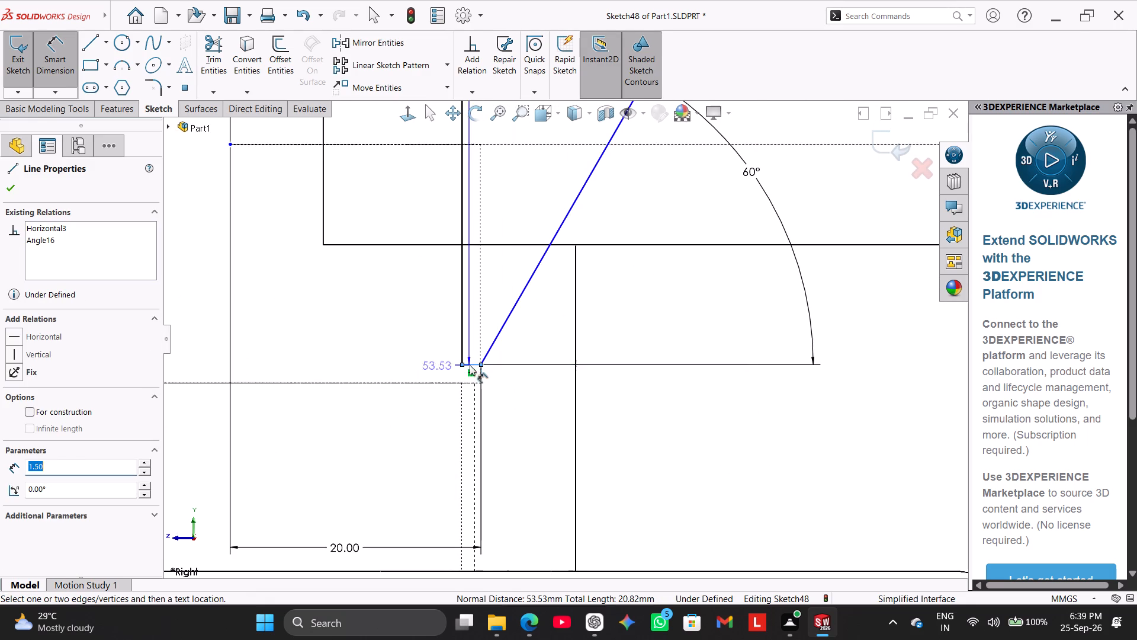
scroll(767, 333, "up", 5)
left_click(677, 234)
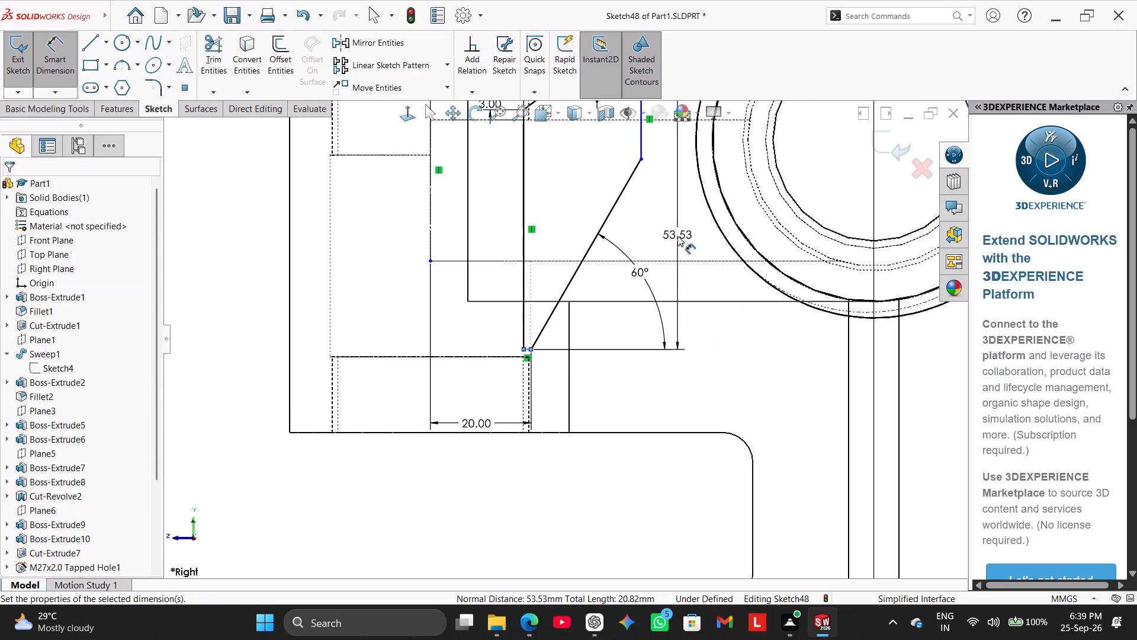
scroll(678, 239, "up", 2)
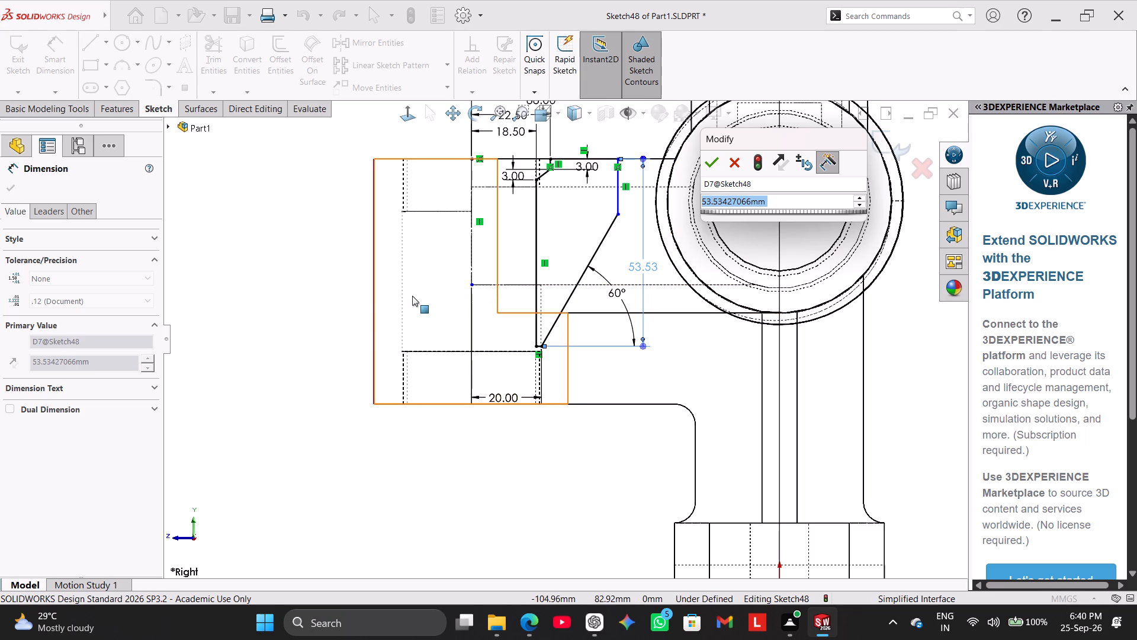
type("15")
key("Return")
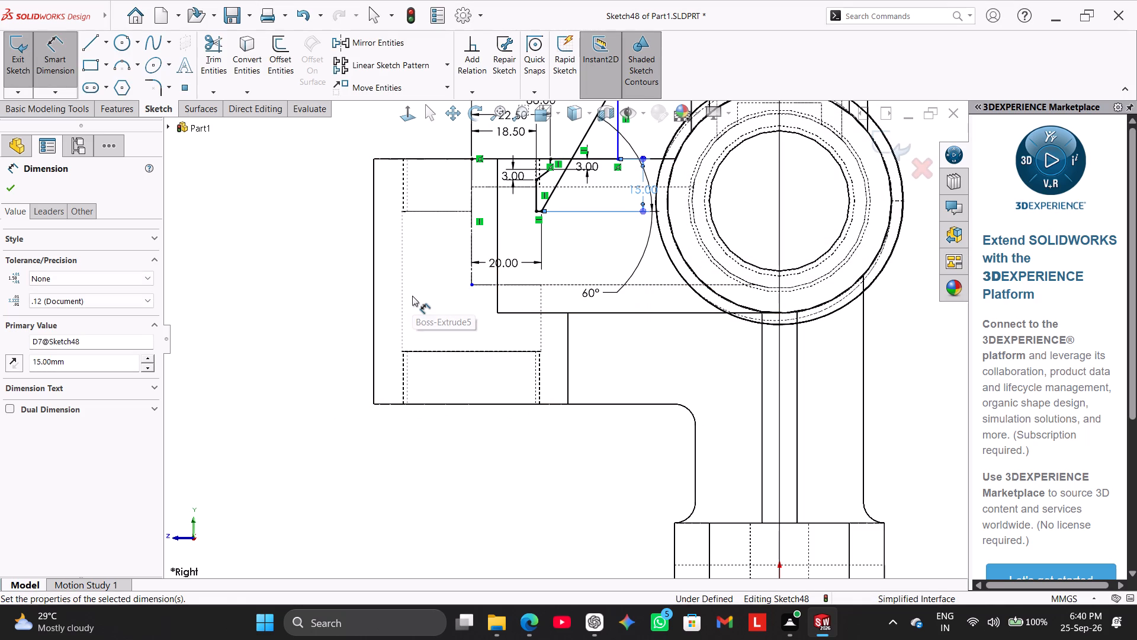
Undo the last change to the profile's height dimension.
key("ctrl+z")
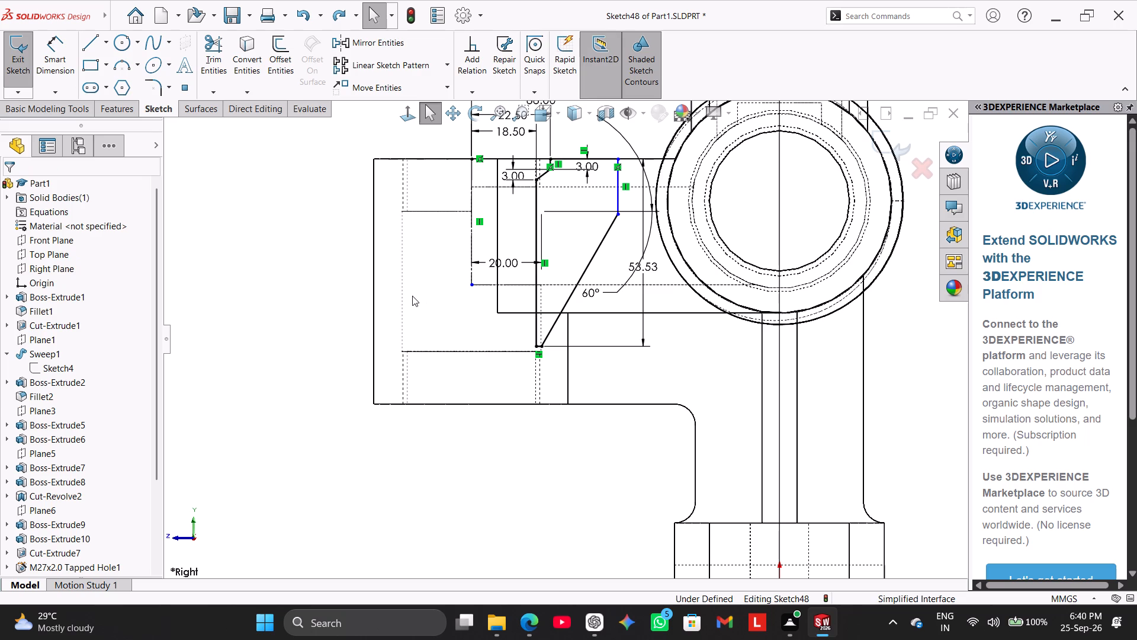
scroll(637, 344, "up", 2)
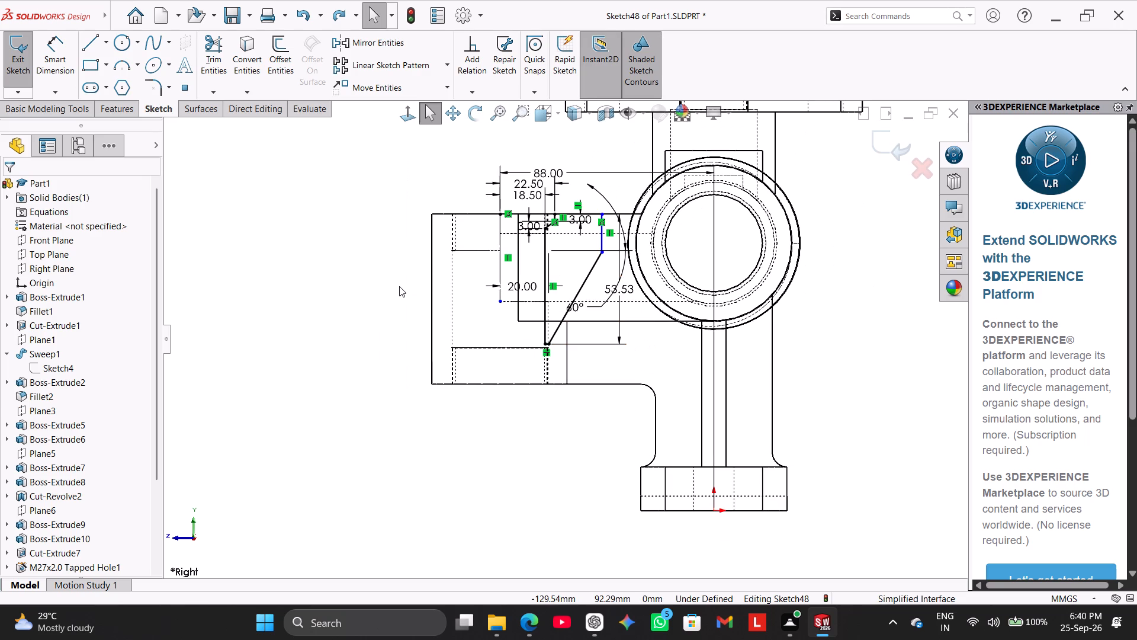
Delete the profile's overall height dimension and the 60° angle dimension on its sloped side.
right_click(340, 254)
left_click(306, 269)
scroll(598, 248, "down", 3)
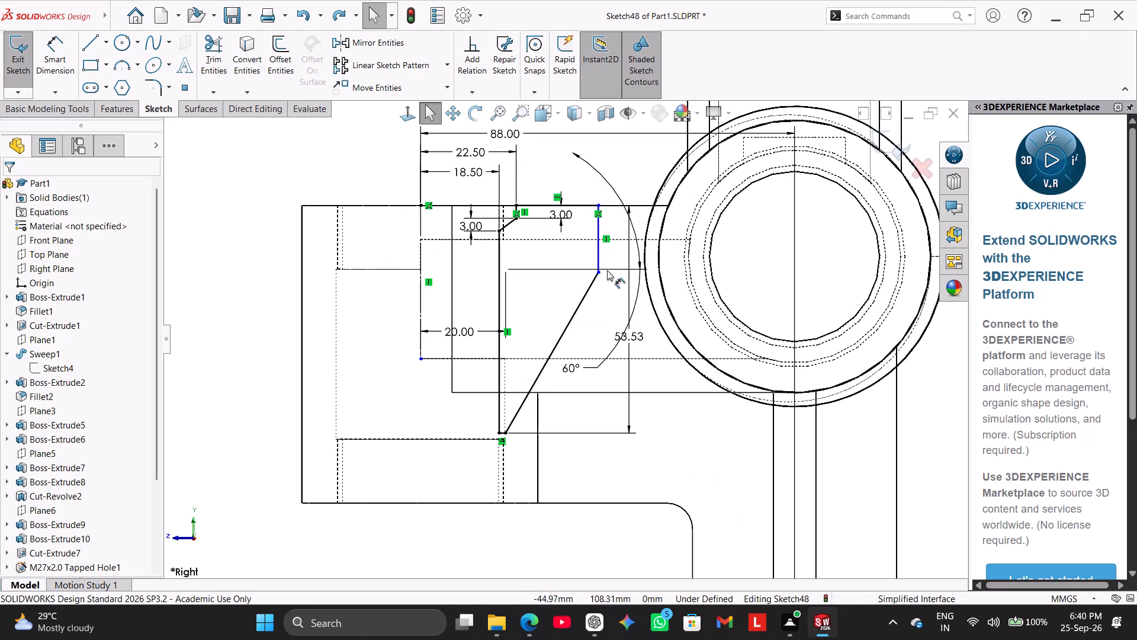
right_click(640, 261)
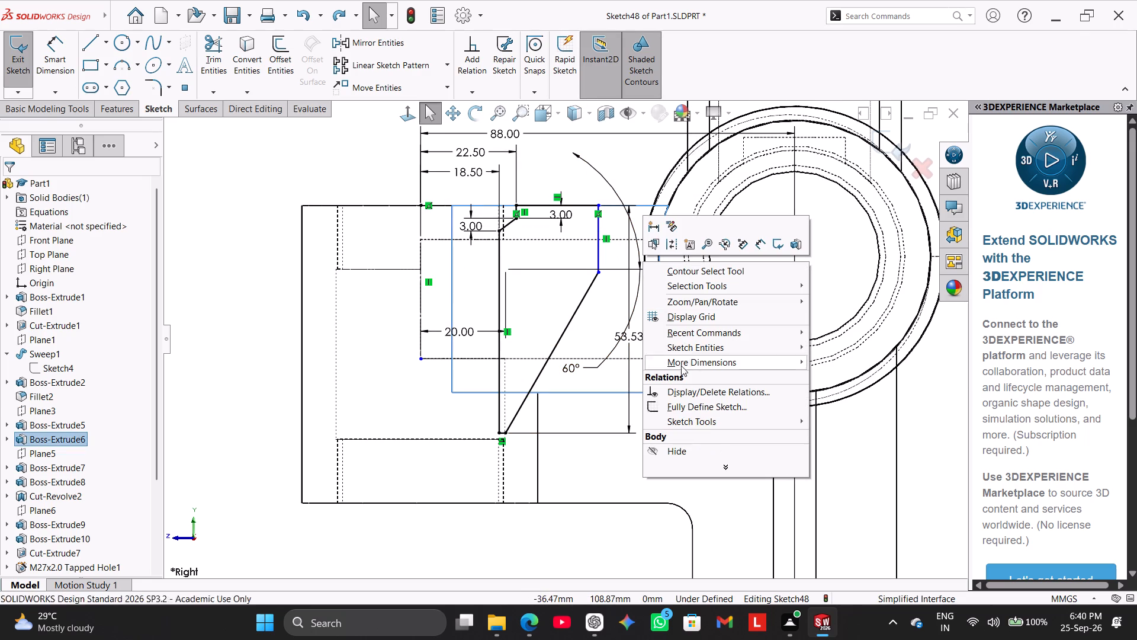
left_click(232, 185)
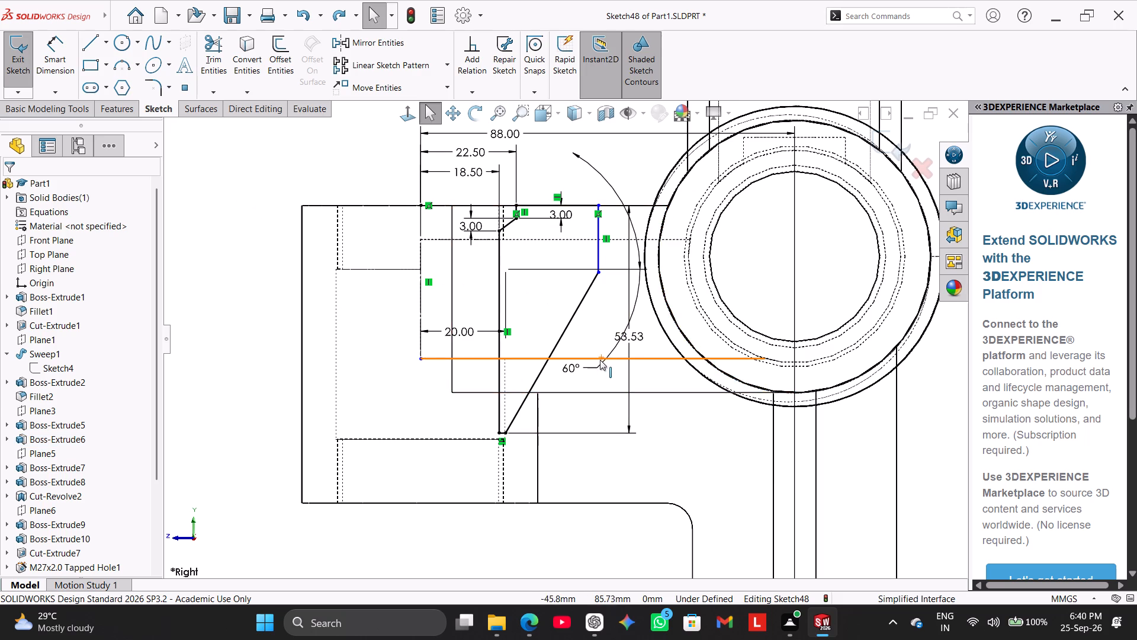
right_click(634, 329)
left_click(677, 459)
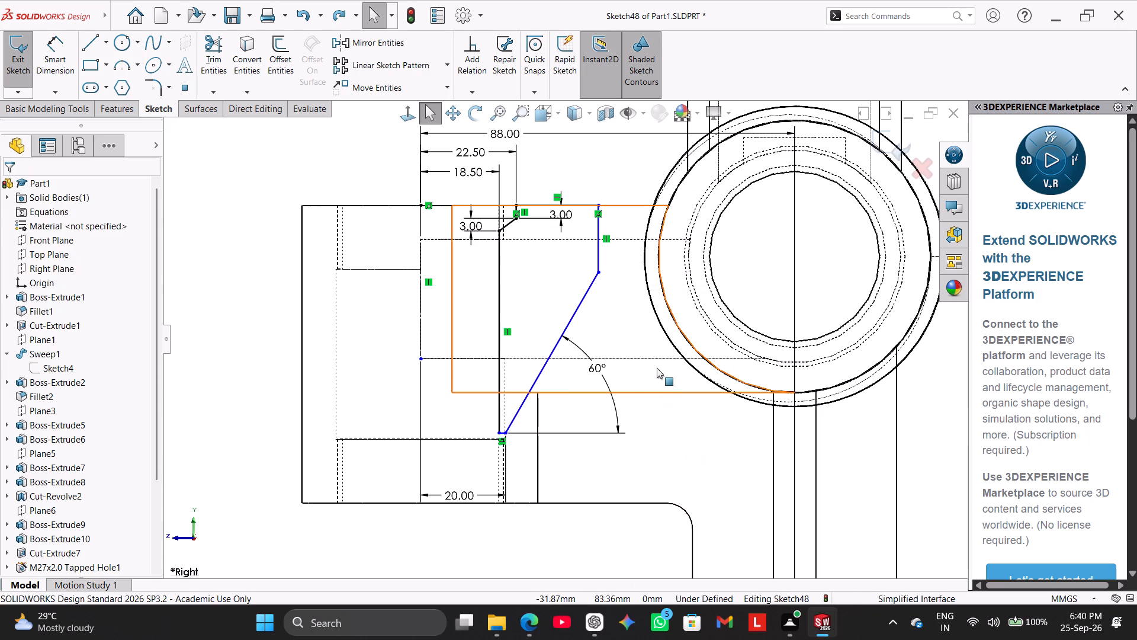
right_click(596, 367)
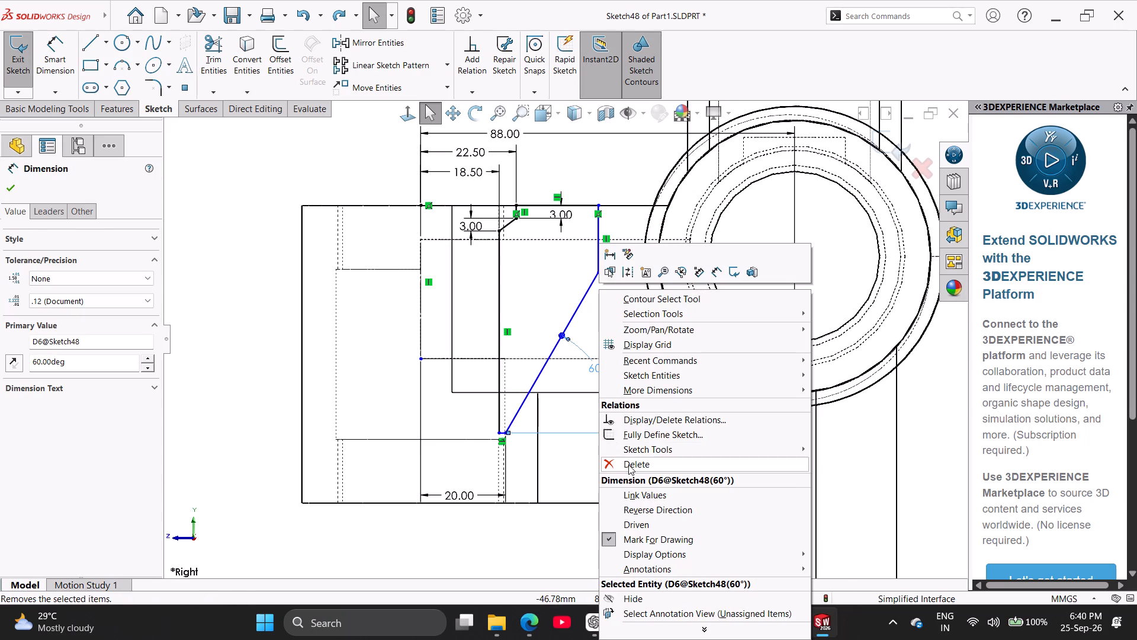
left_click(628, 464)
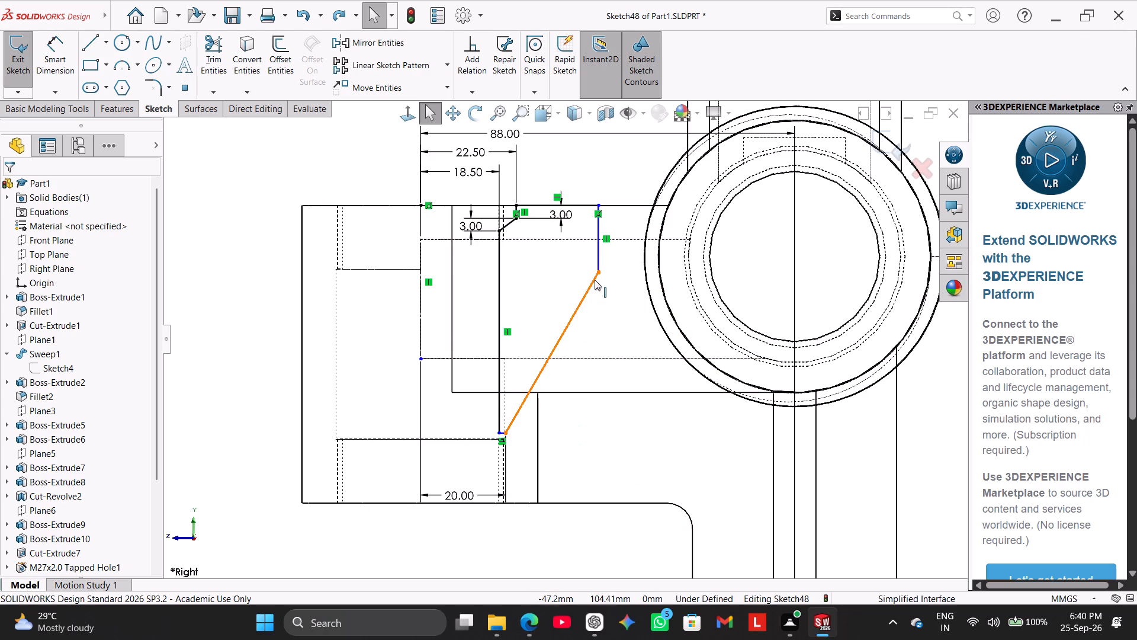
Move the corner joining the sloped side and the vertical edge nearest the main bore up to about 8 mm below the top edge, onto the hidden horizontal line.
left_click_drag(599, 271, 600, 242)
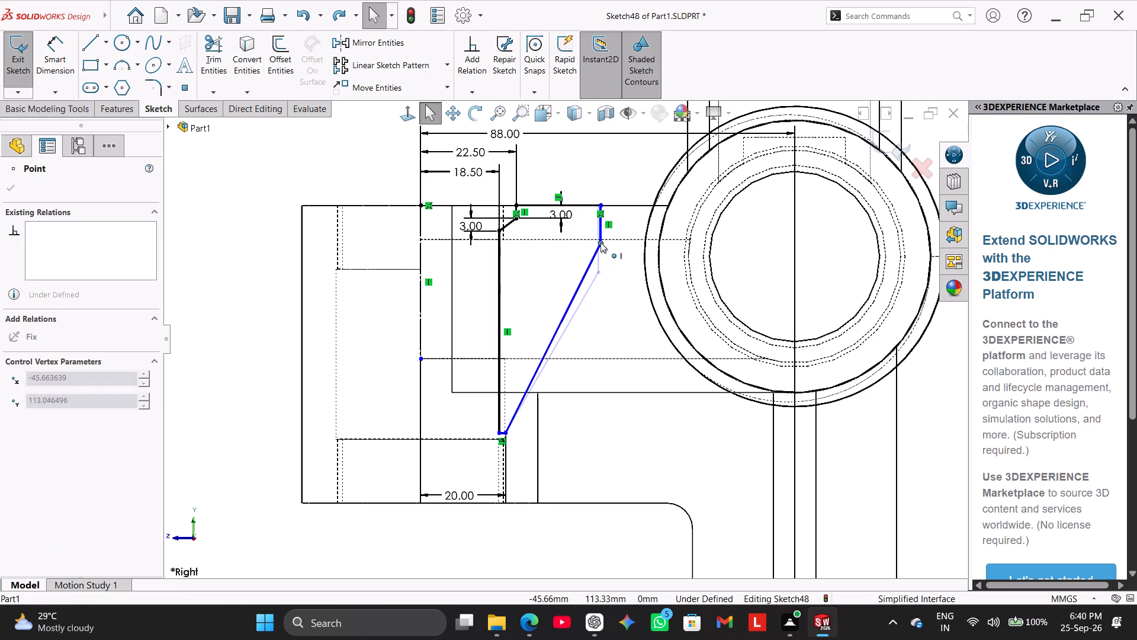
left_click_drag(600, 242, 600, 238)
left_click(618, 311)
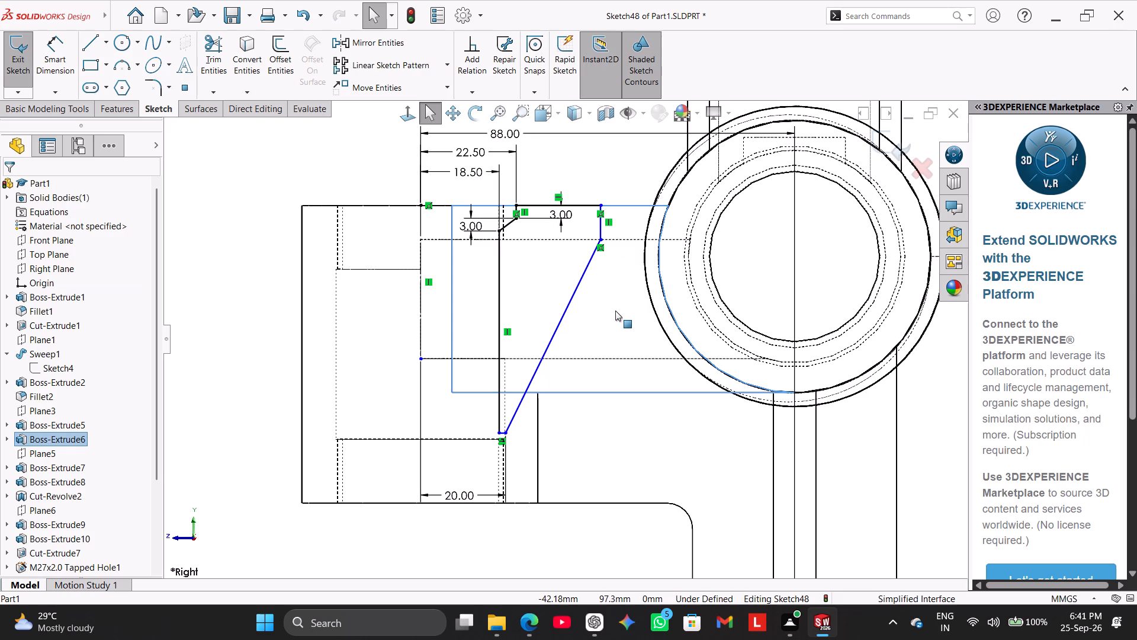
Dimension the height between the profile's flat base and its top edge as 15 mm.
left_click(68, 46)
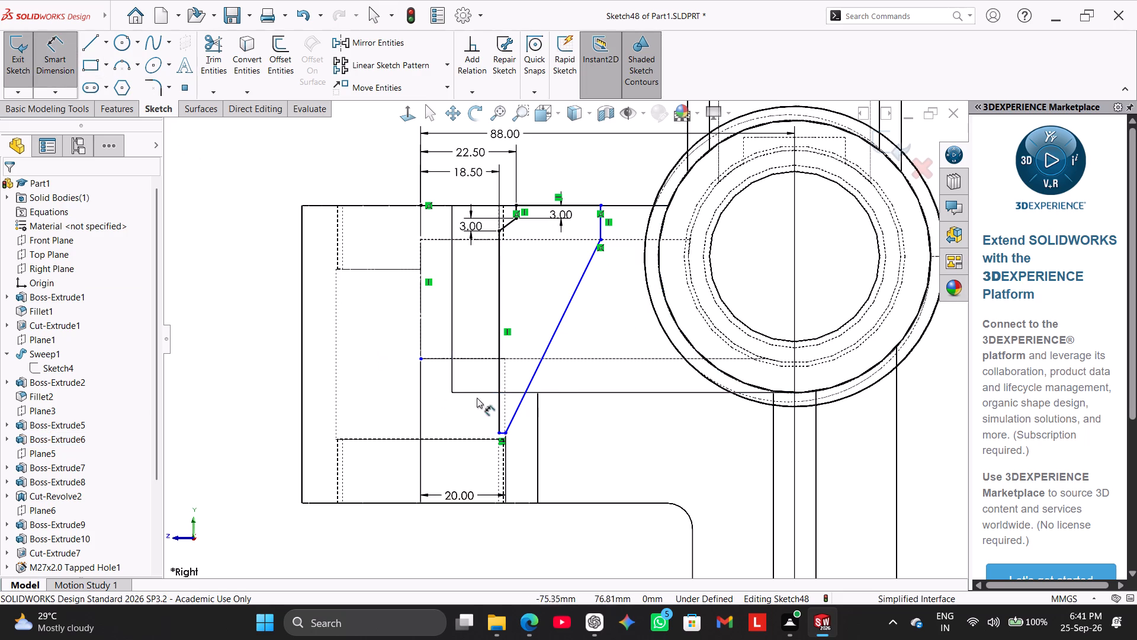
scroll(510, 402, "down", 4)
left_click(506, 445)
scroll(598, 316, "up", 3)
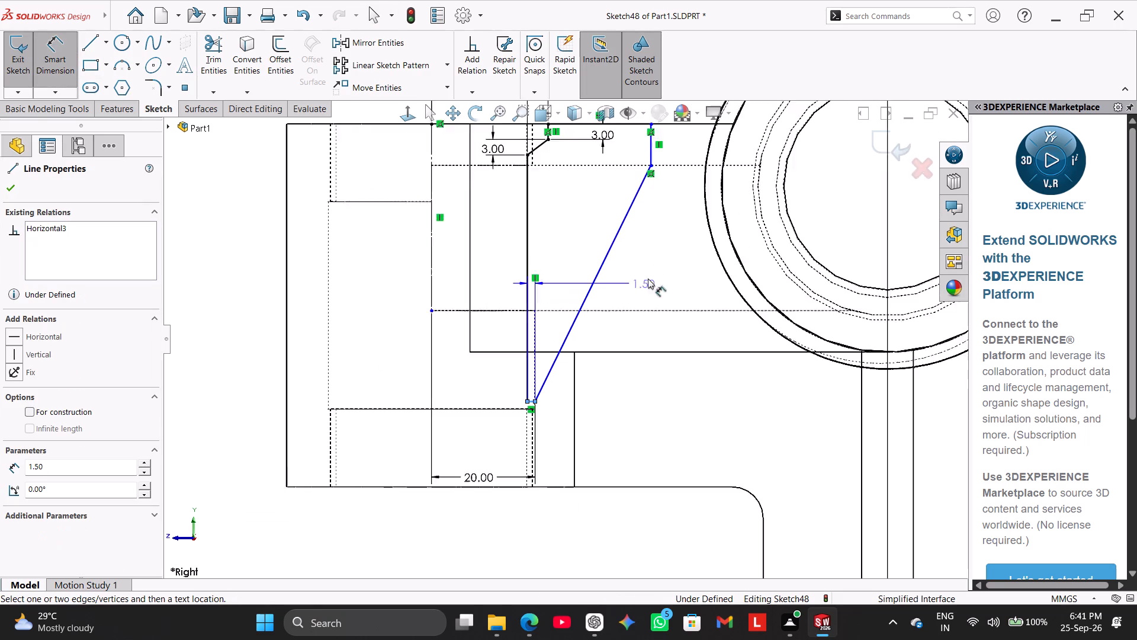
scroll(648, 279, "up", 2)
left_click(611, 191)
left_click(641, 293)
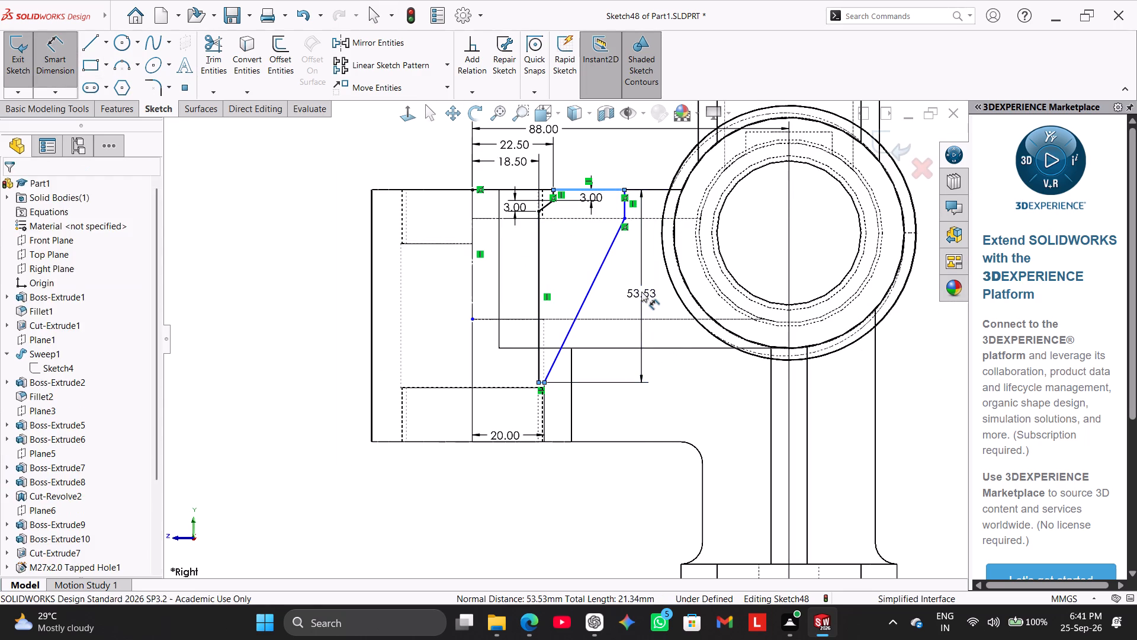
type("15")
key("Return")
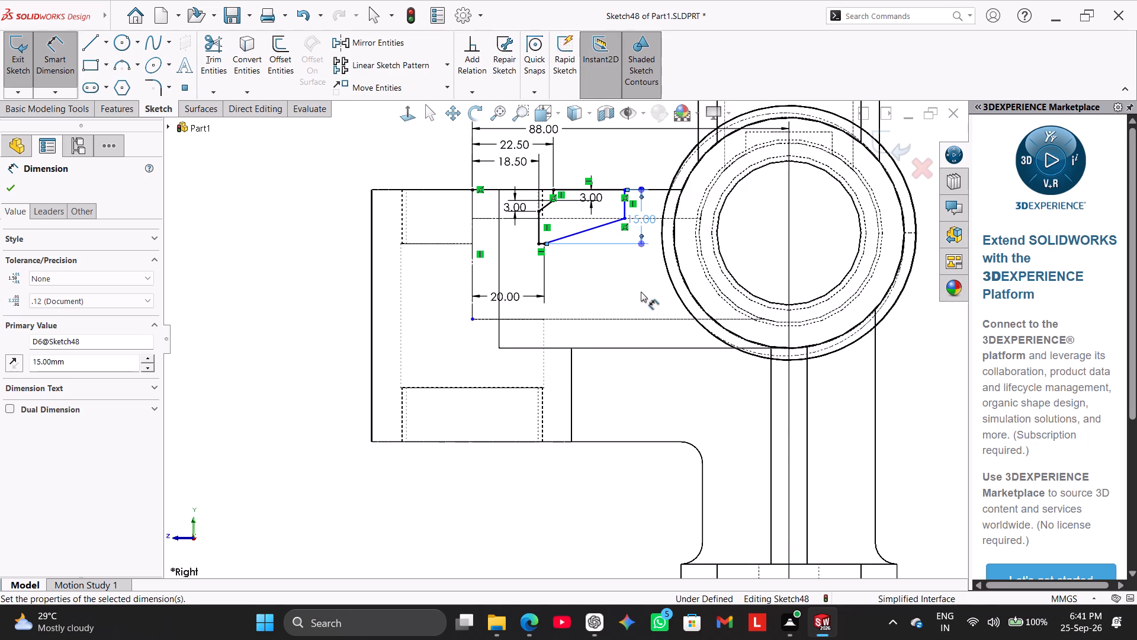
scroll(611, 253, "down", 3)
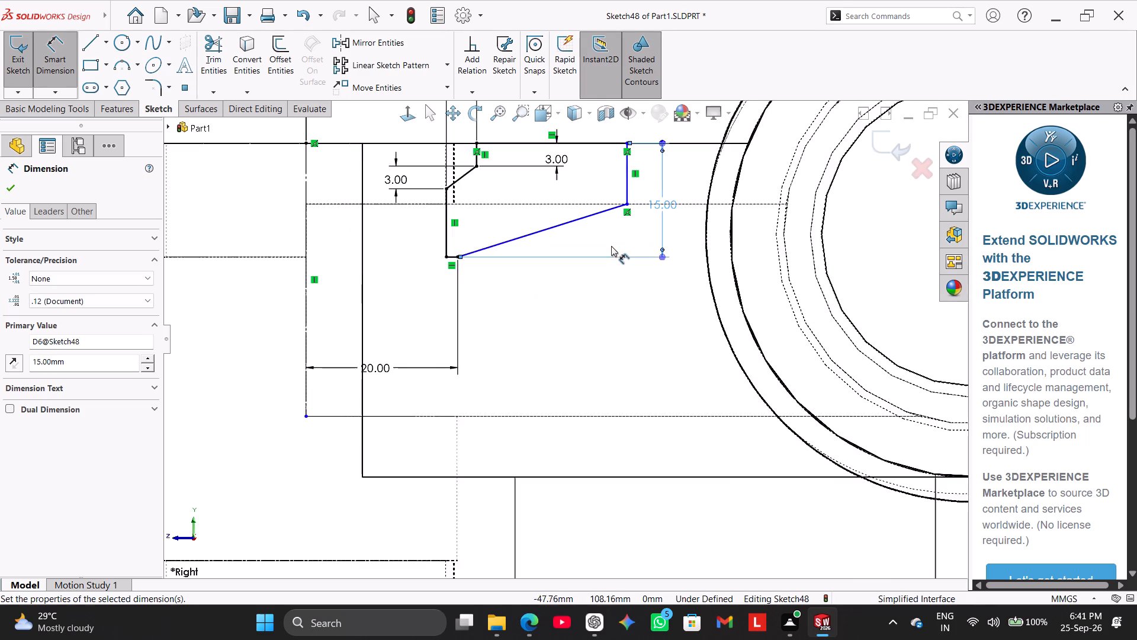
scroll(611, 246, "down", 4)
scroll(481, 264, "up", 2)
scroll(481, 264, "down", 2)
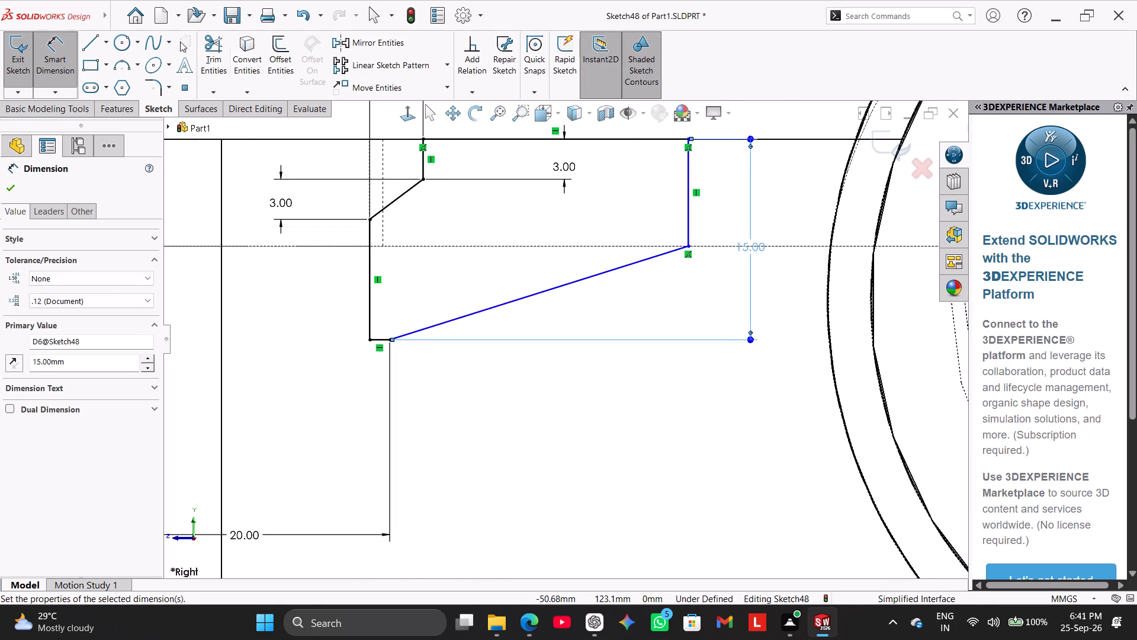
scroll(512, 294, "down", 1)
scroll(772, 228, "up", 3)
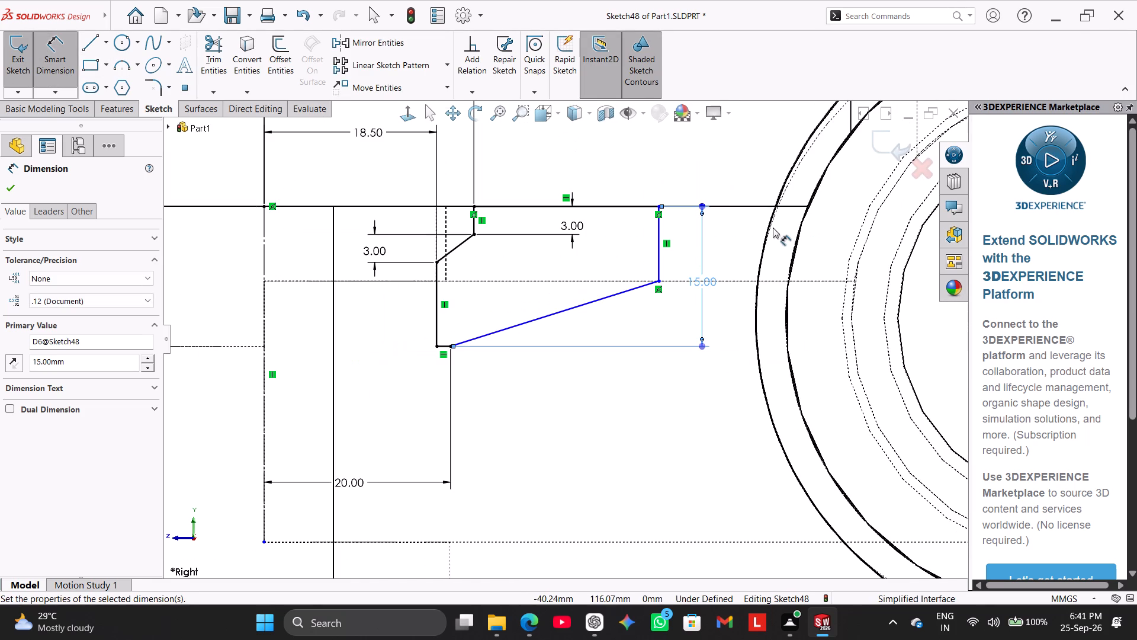
right_click(700, 149)
left_click(733, 188)
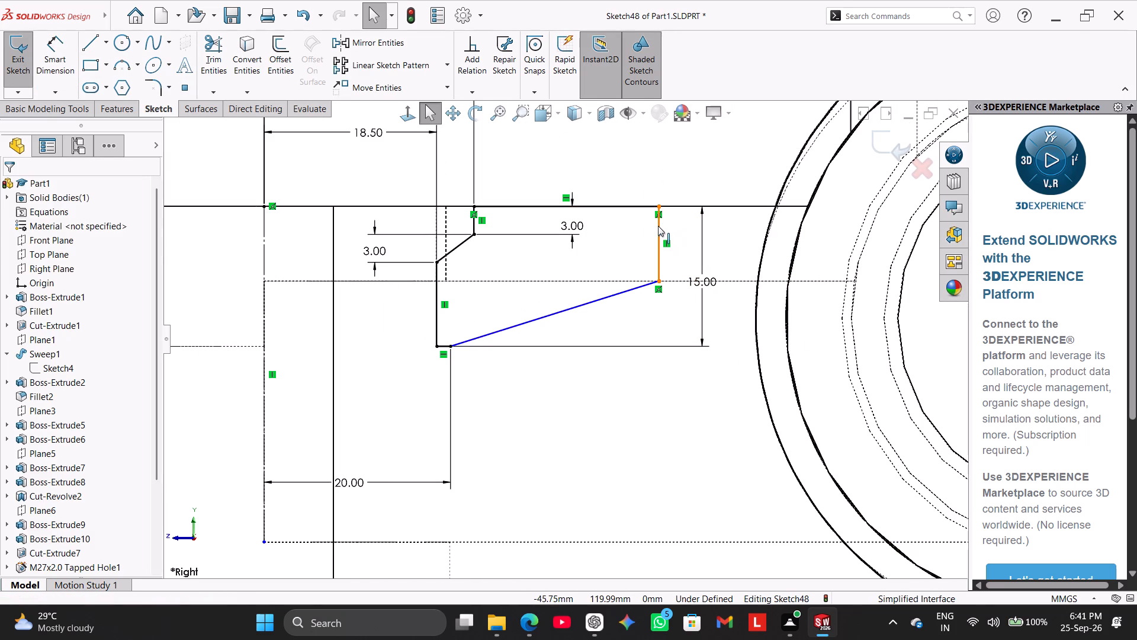
Move the profile's vertical edge nearest the main bore in close to the short upper vertical edge.
left_click_drag(658, 226, 500, 245)
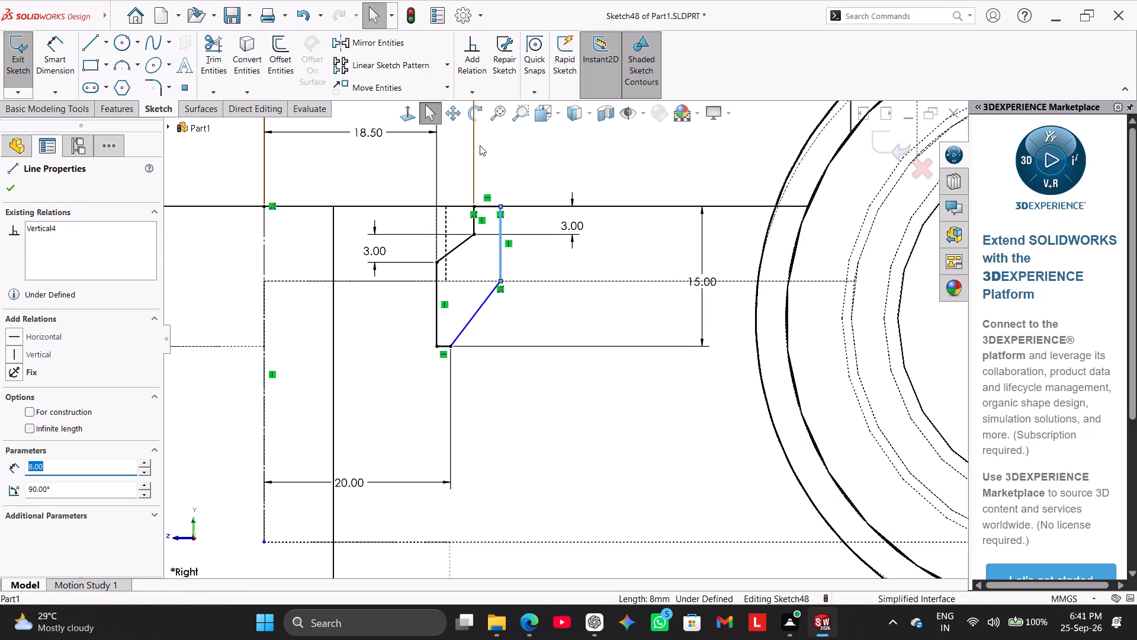
left_click(493, 151)
Dimension the angle between the profile's flat base and its sloped side as 60°.
left_click(70, 44)
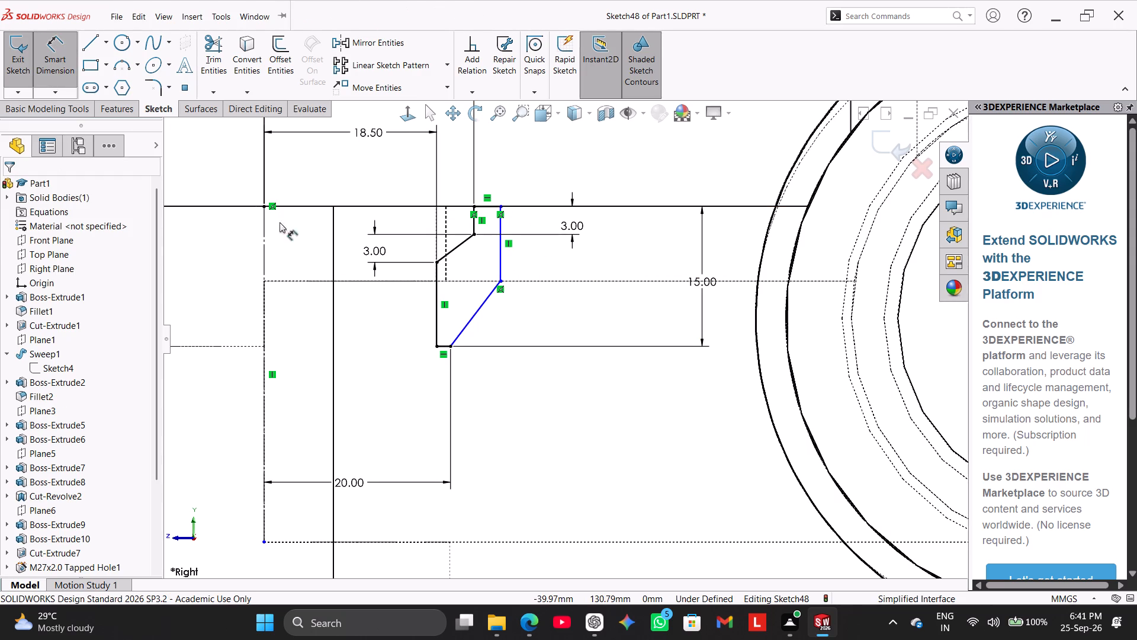
scroll(342, 298, "down", 3)
left_click(564, 390)
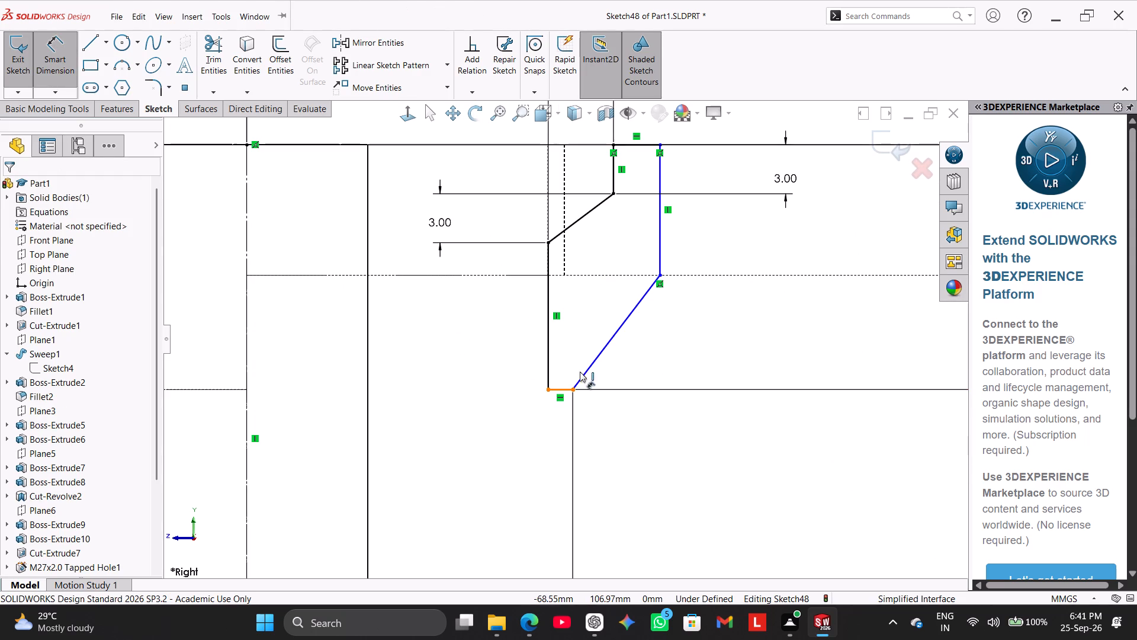
left_click(606, 344)
left_click(644, 350)
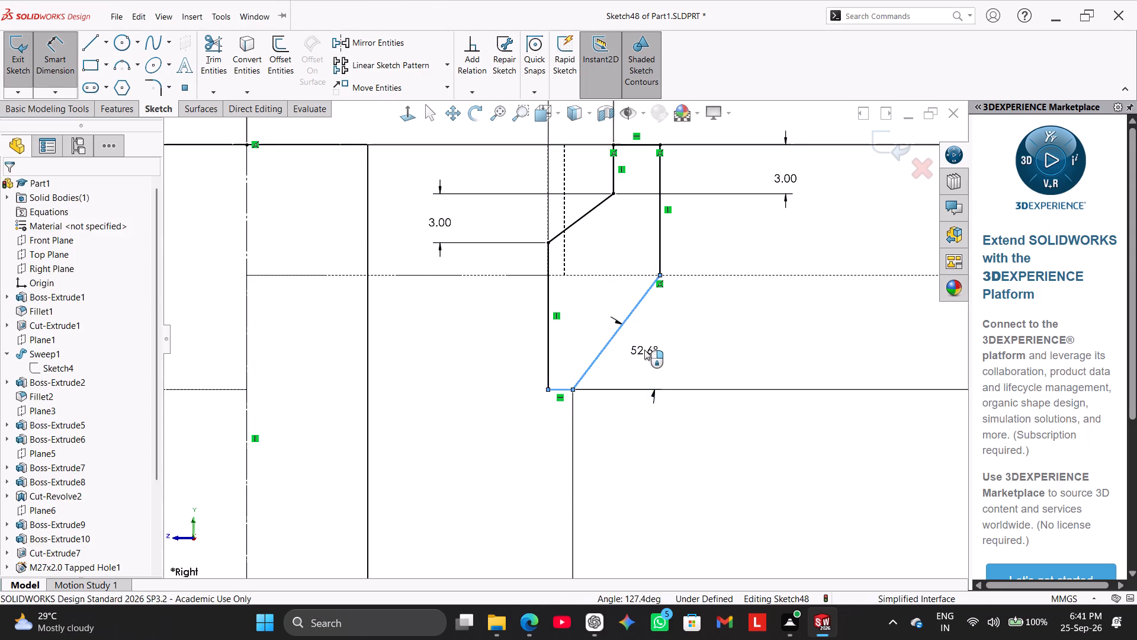
type("60")
key("Return")
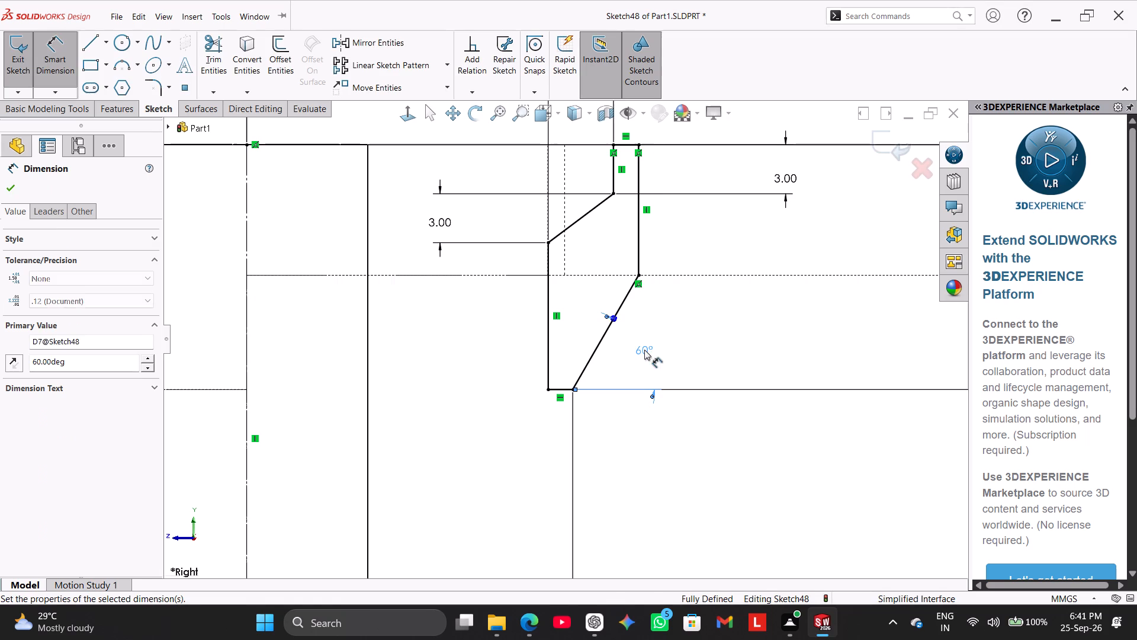
right_click(696, 330)
left_click(737, 369)
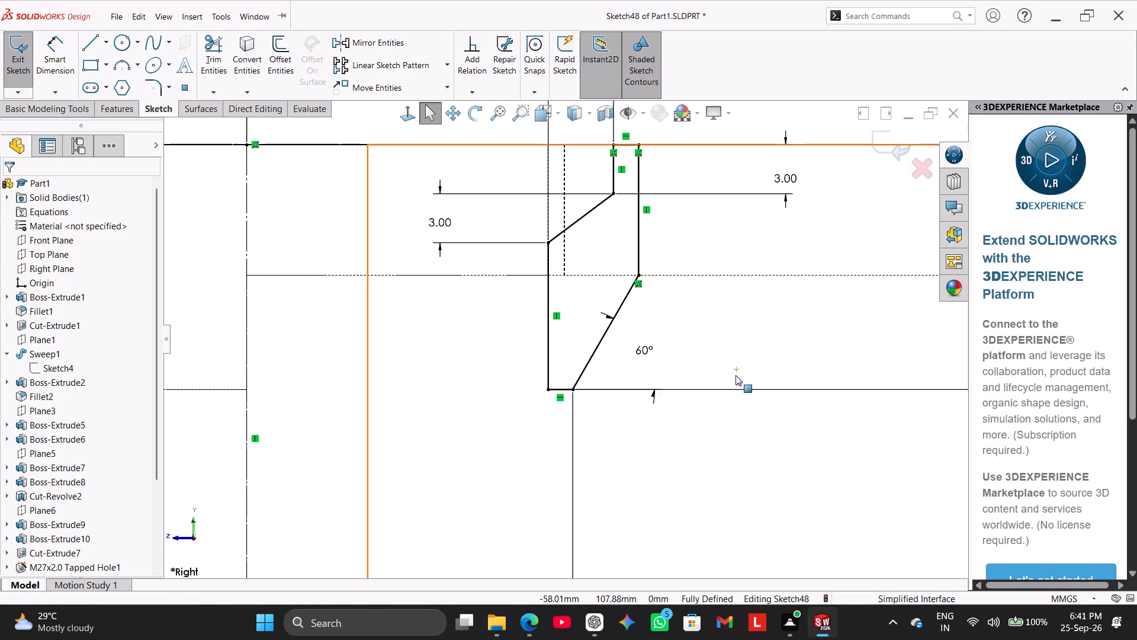
scroll(735, 375, "up", 5)
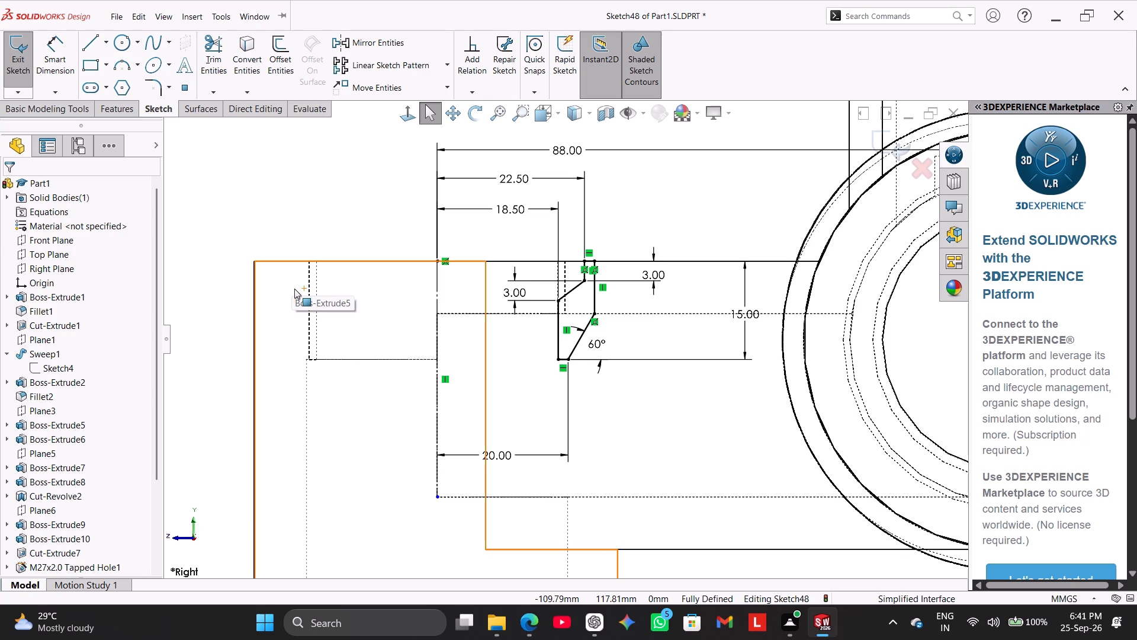
Draw a 6 mm vertical line from the upper chamfer's lower corner to the top edge and a 4 mm horizontal line across to the profile.
left_click(94, 41)
scroll(640, 343, "down", 6)
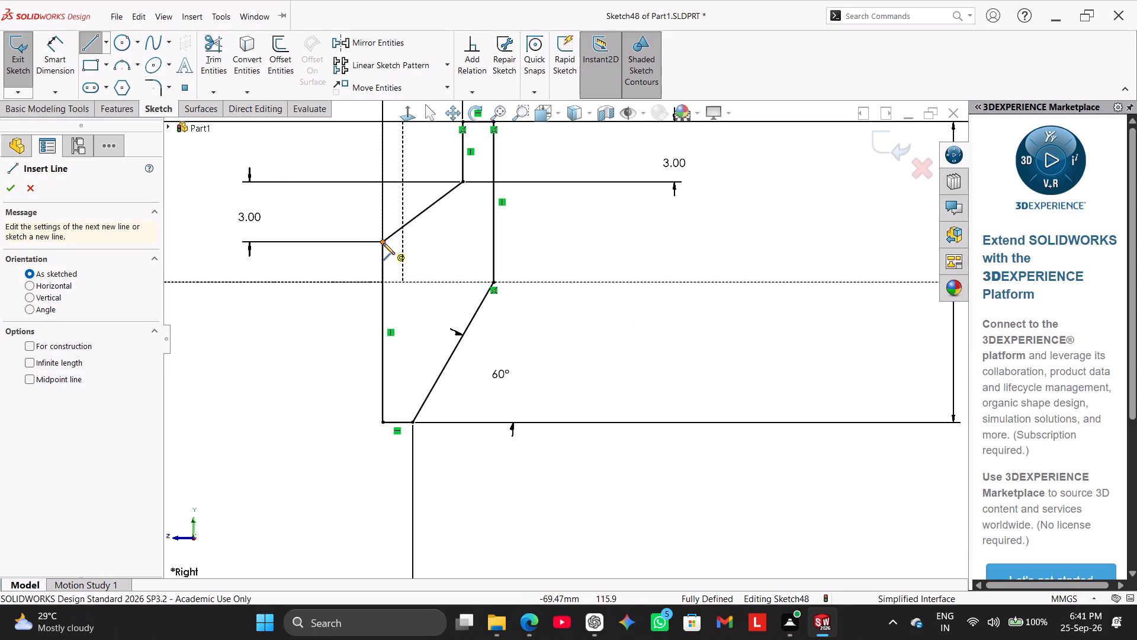
left_click(383, 243)
scroll(396, 228, "up", 2)
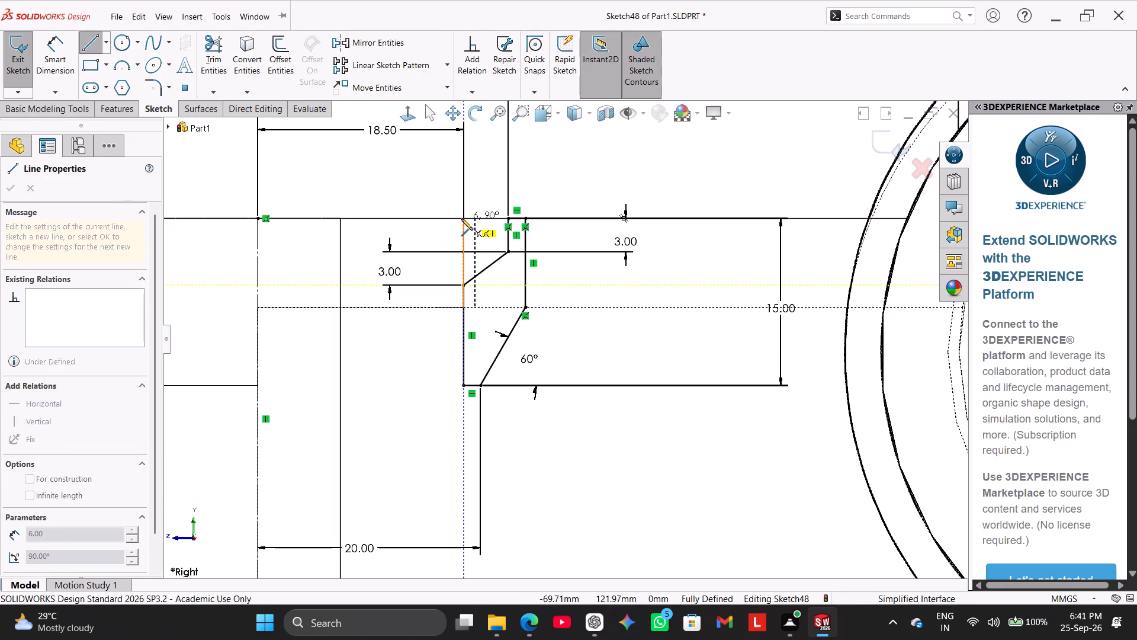
left_click(461, 219)
left_click(510, 217)
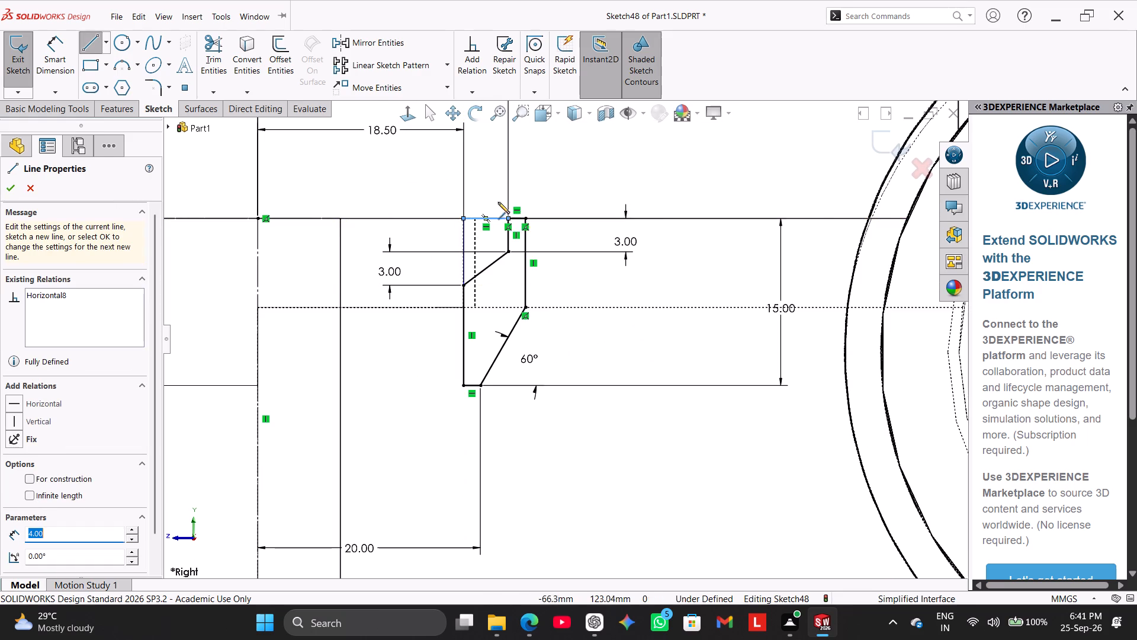
right_click(496, 189)
left_click(510, 199)
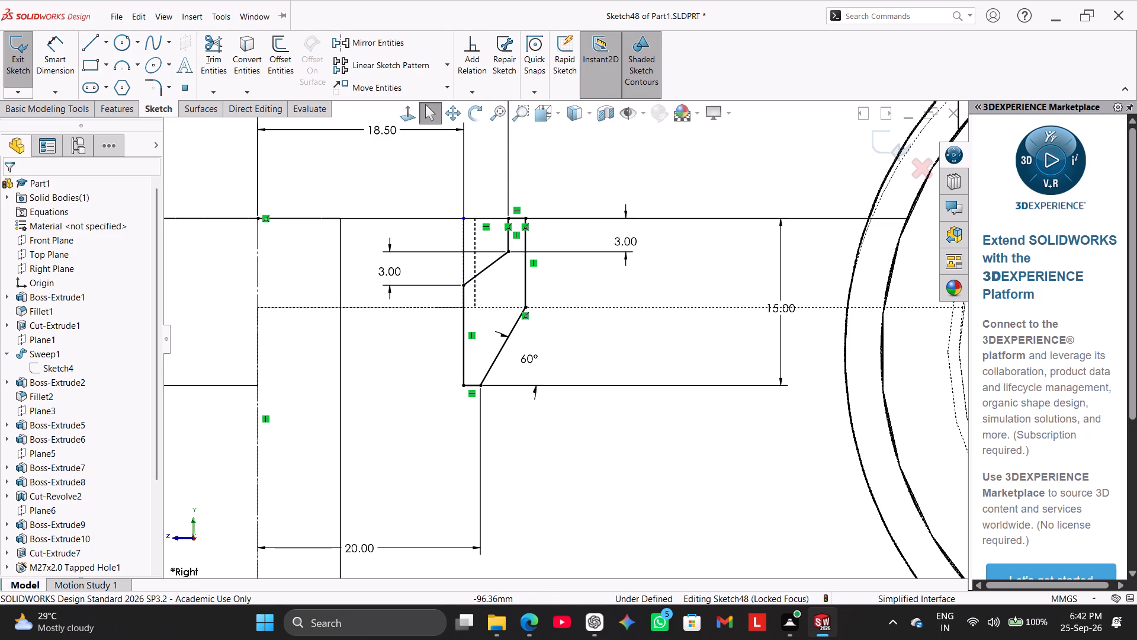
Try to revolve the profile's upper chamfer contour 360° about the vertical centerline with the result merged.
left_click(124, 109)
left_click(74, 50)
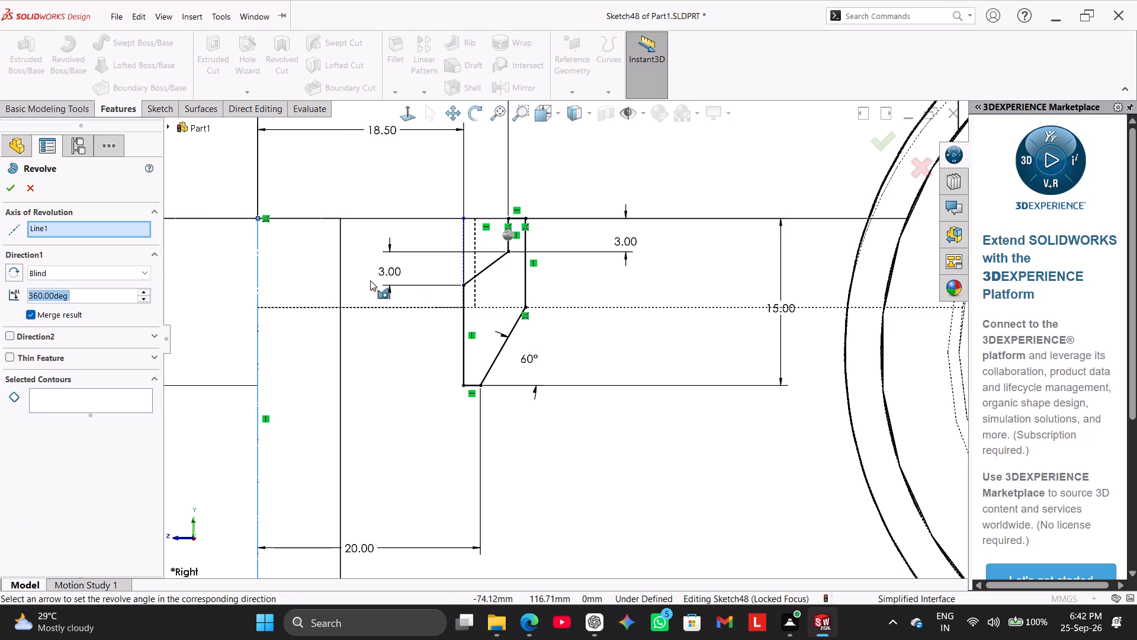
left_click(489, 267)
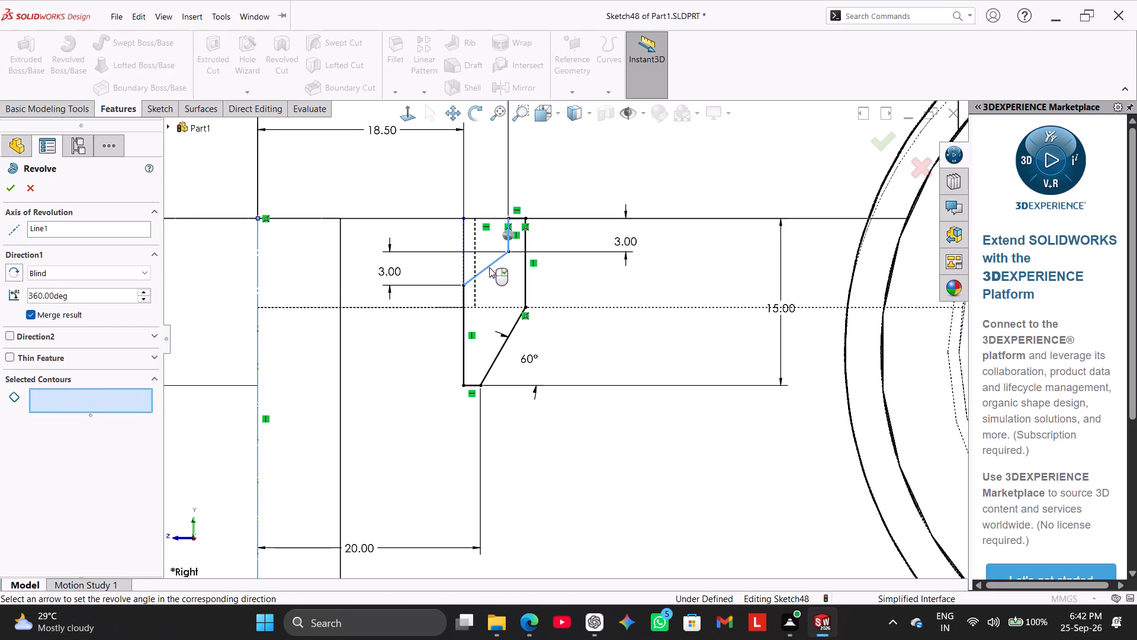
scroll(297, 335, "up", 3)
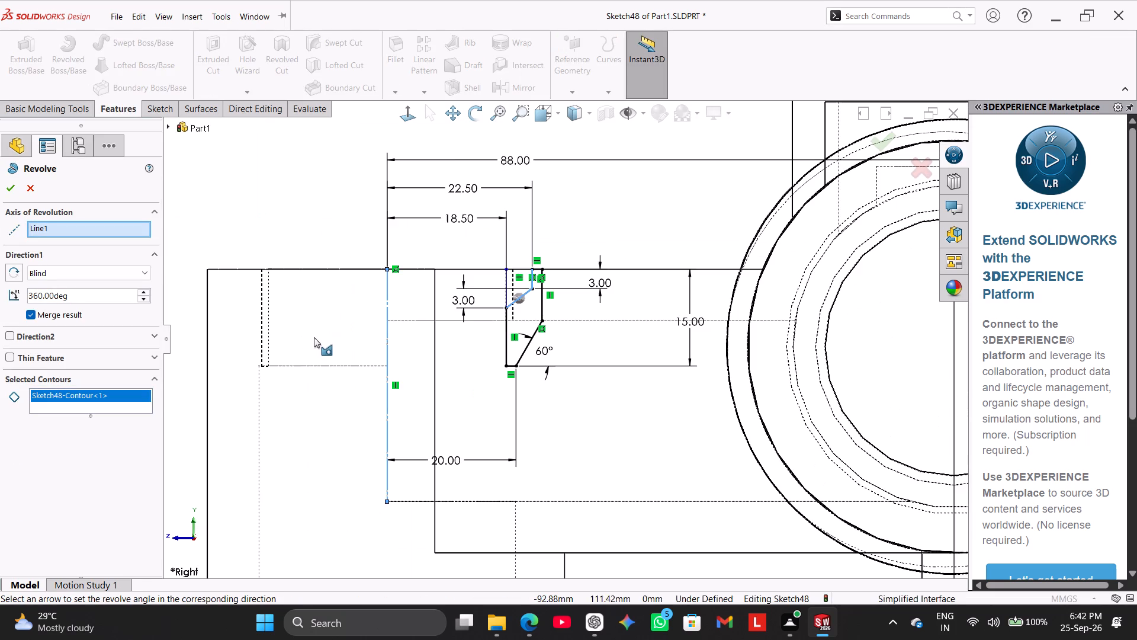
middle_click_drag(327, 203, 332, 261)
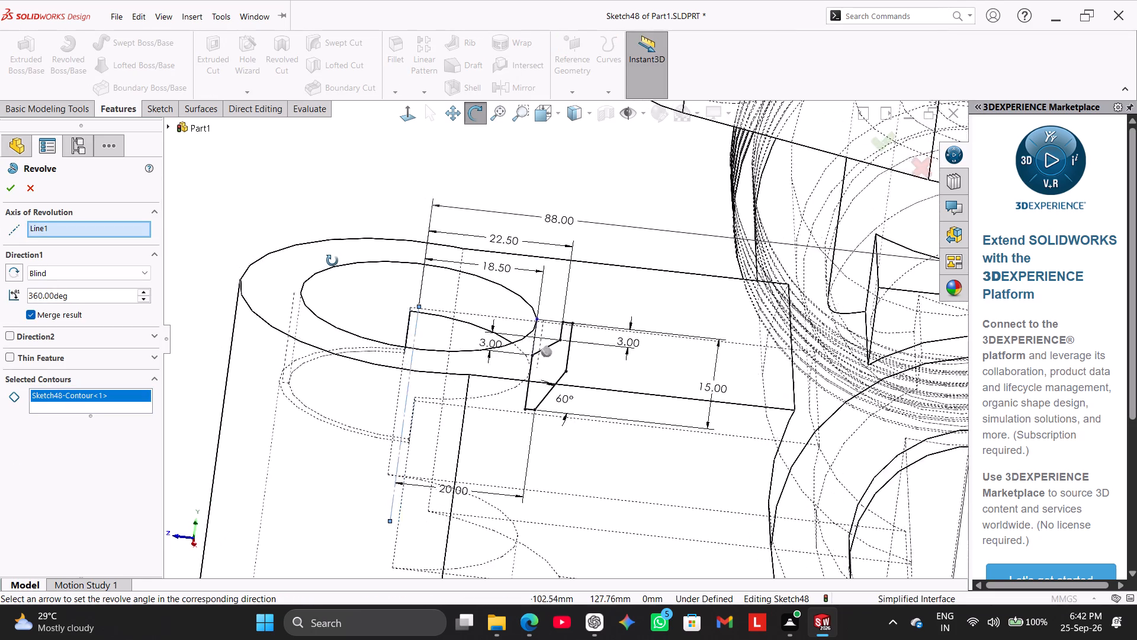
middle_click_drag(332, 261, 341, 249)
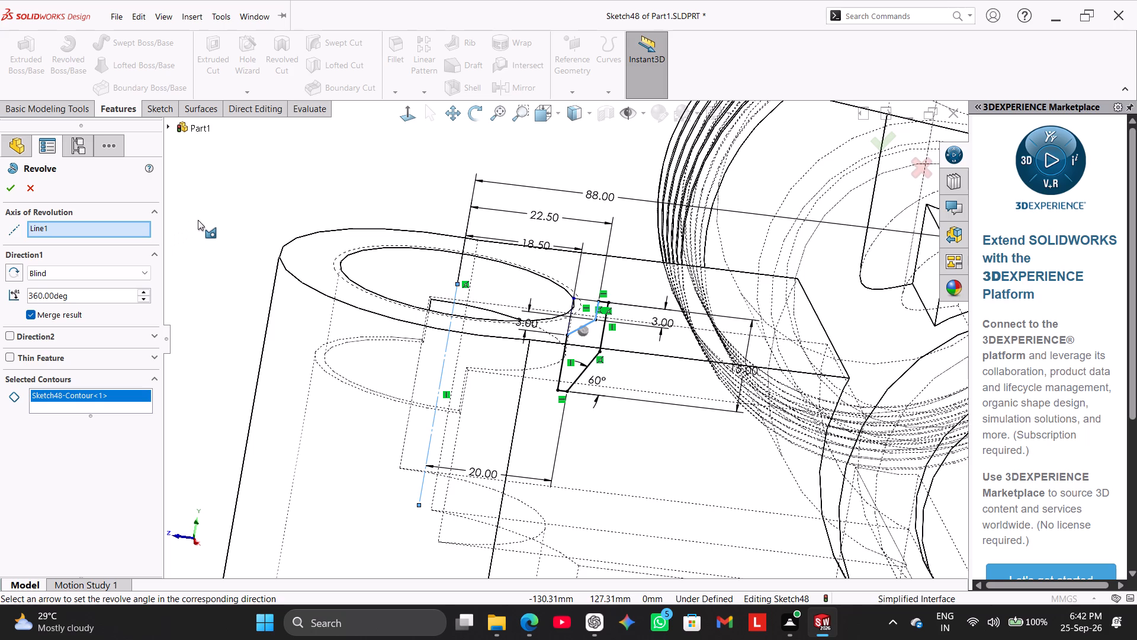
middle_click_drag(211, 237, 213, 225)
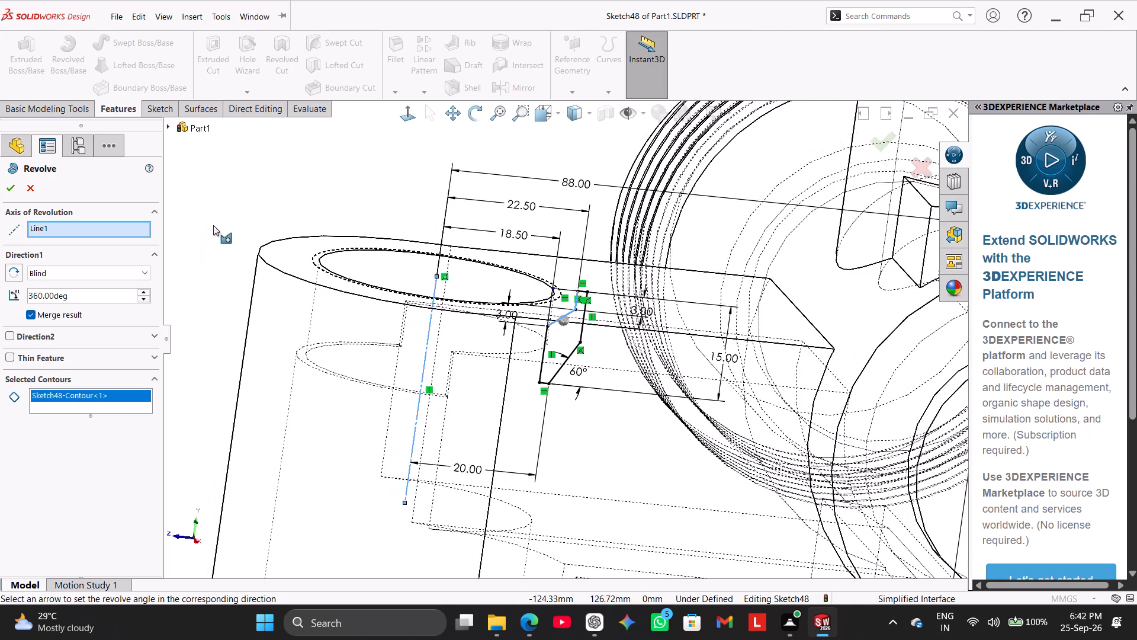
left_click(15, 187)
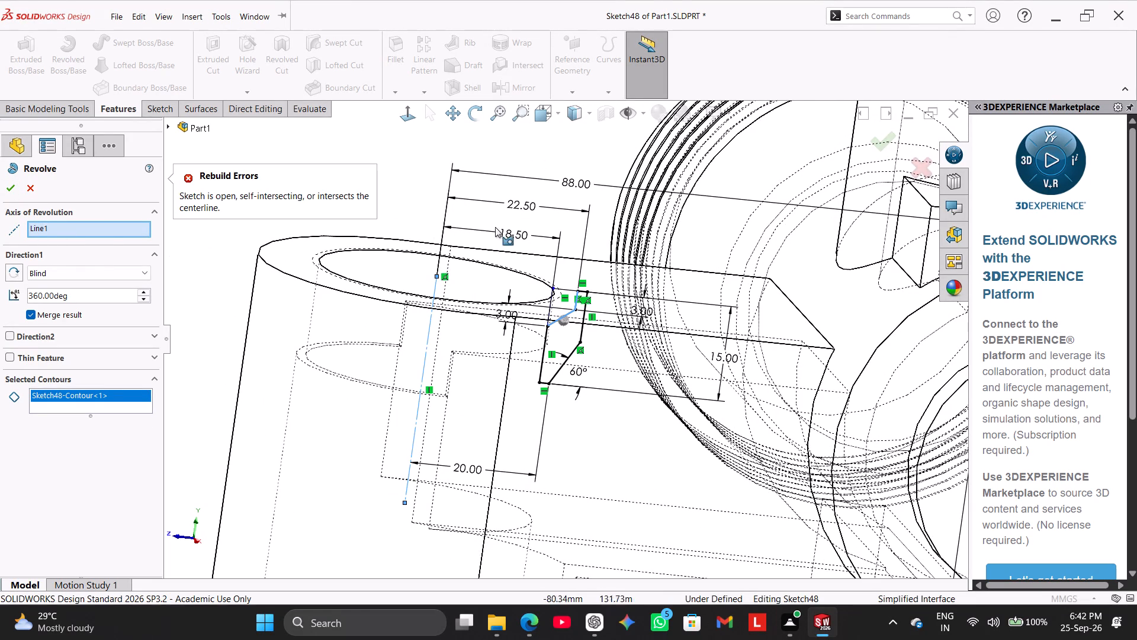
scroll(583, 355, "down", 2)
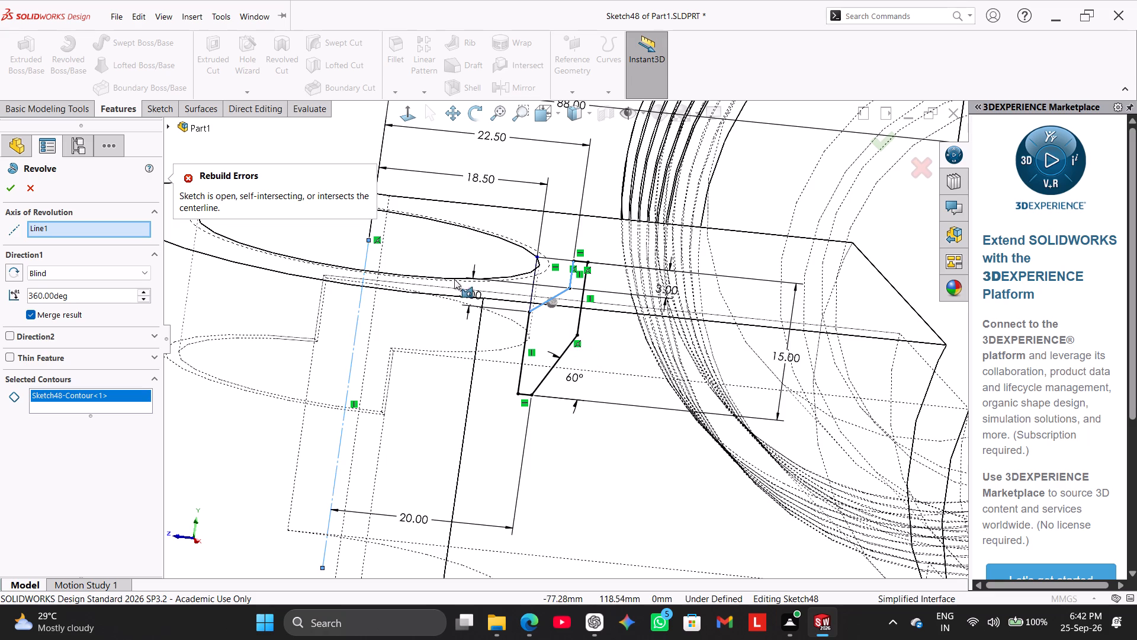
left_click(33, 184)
View the sketch face-on and display the model shaded with edges.
scroll(545, 350, "up", 1)
scroll(551, 325, "down", 3)
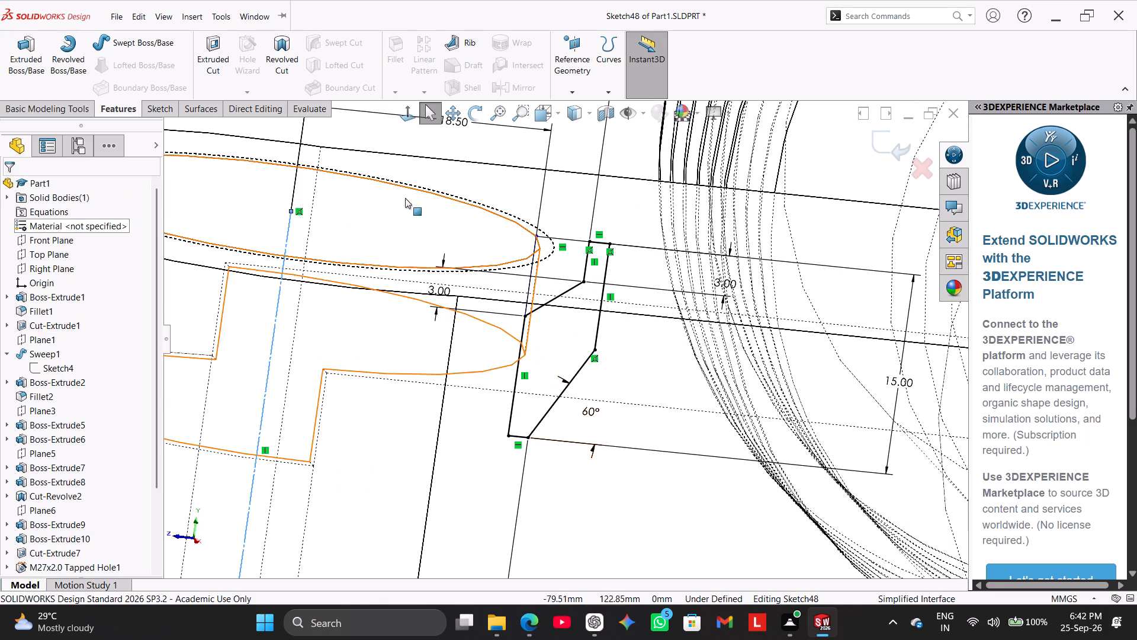
left_click(408, 119)
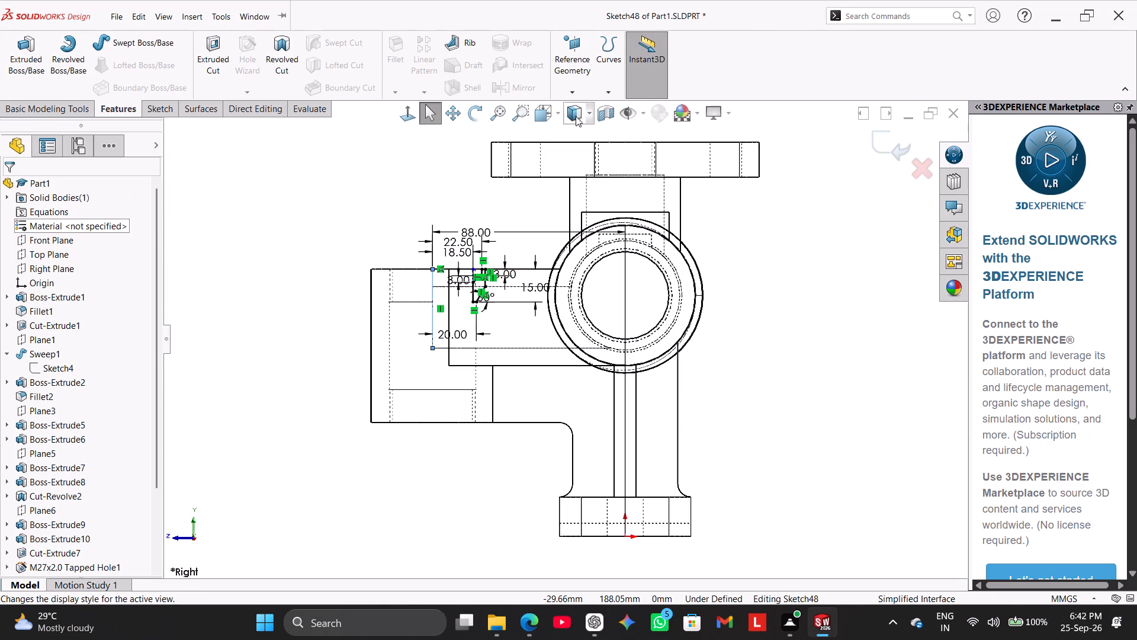
left_click(592, 114)
left_click(580, 137)
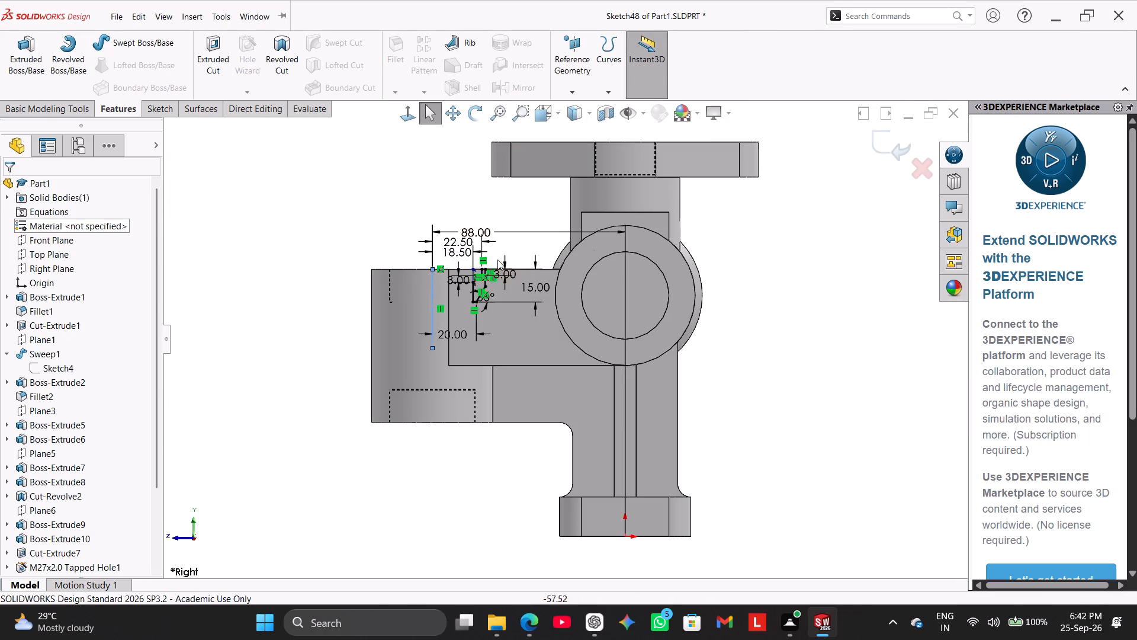
Draw a 6 mm vertical line from the boss's top edge down to the upper chamfer's lower corner.
scroll(493, 260, "down", 9)
scroll(469, 336, "down", 5)
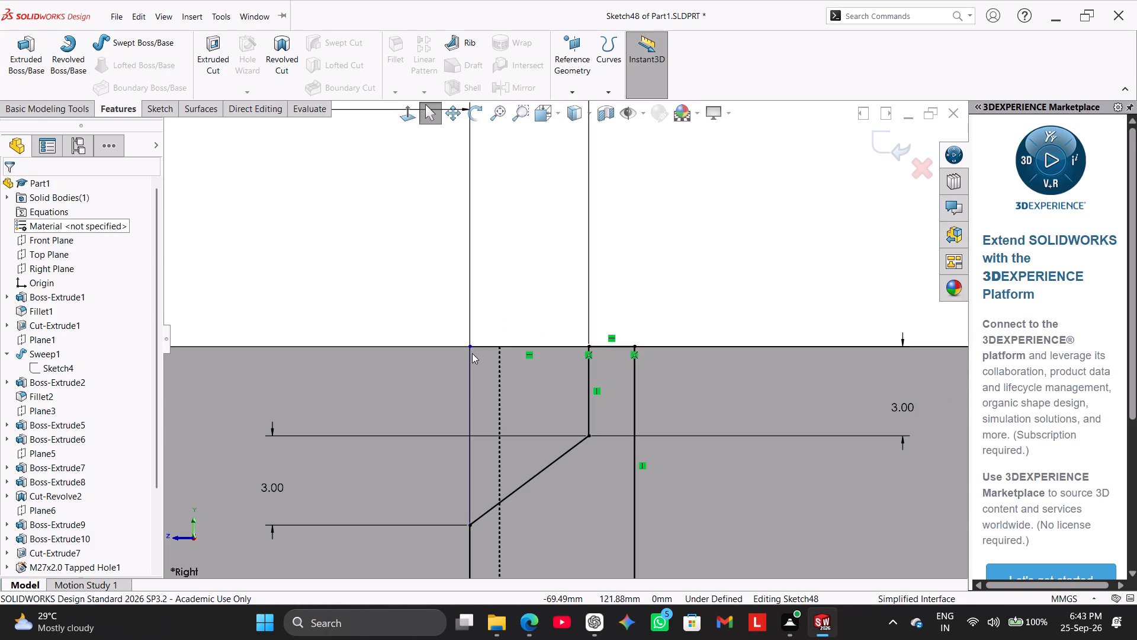
scroll(492, 327, "up", 1)
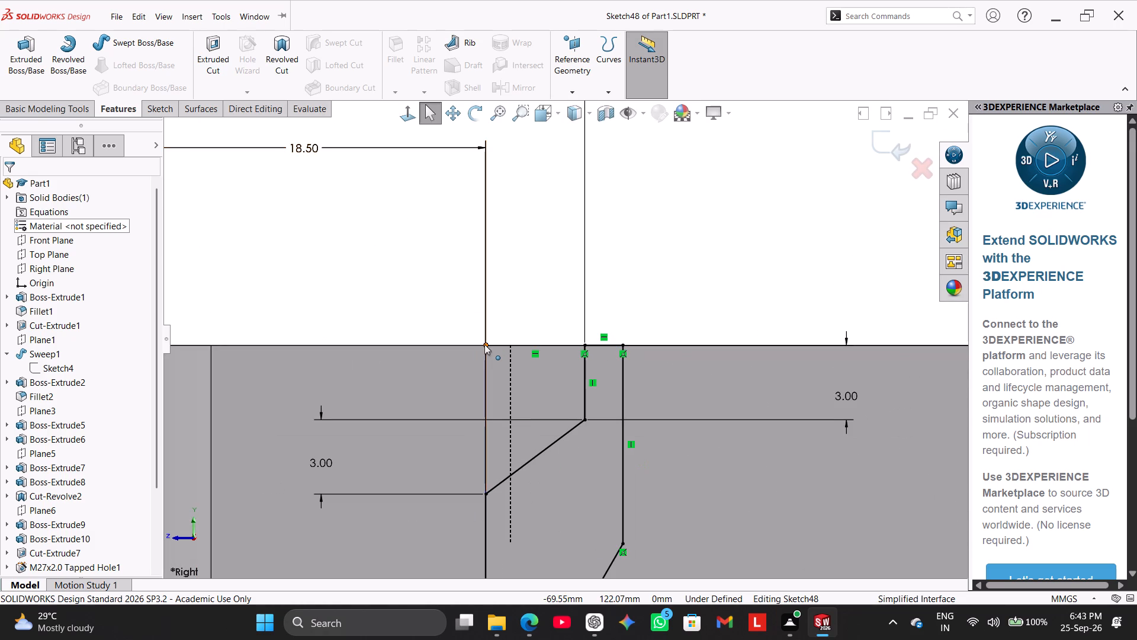
left_click_drag(484, 344, 487, 367)
left_click(448, 293)
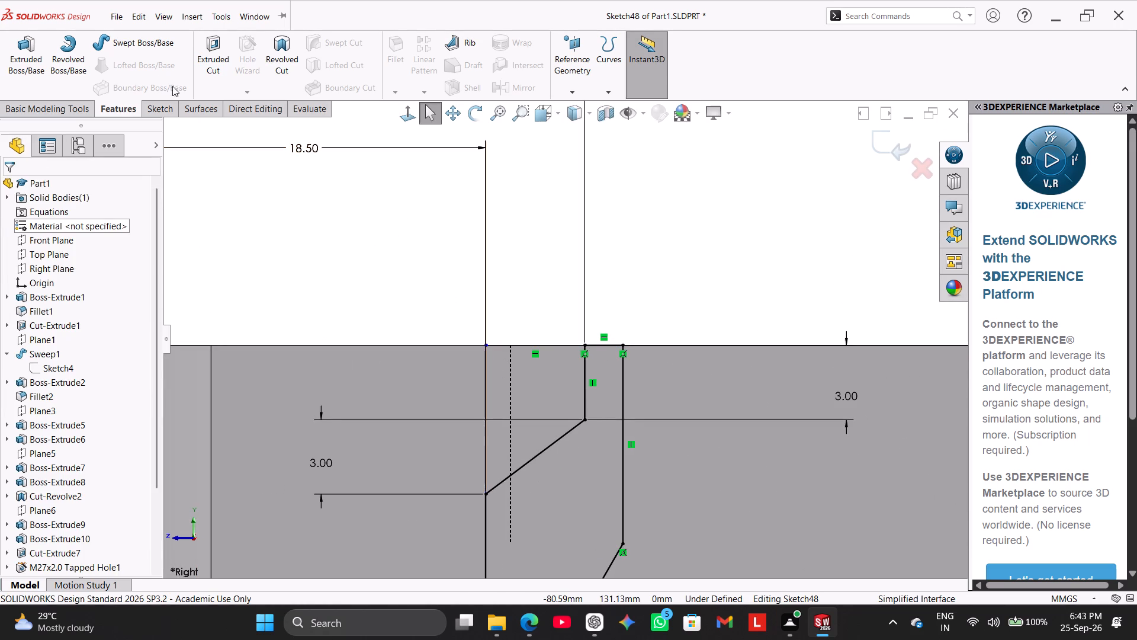
left_click(158, 107)
left_click_drag(86, 36, 105, 65)
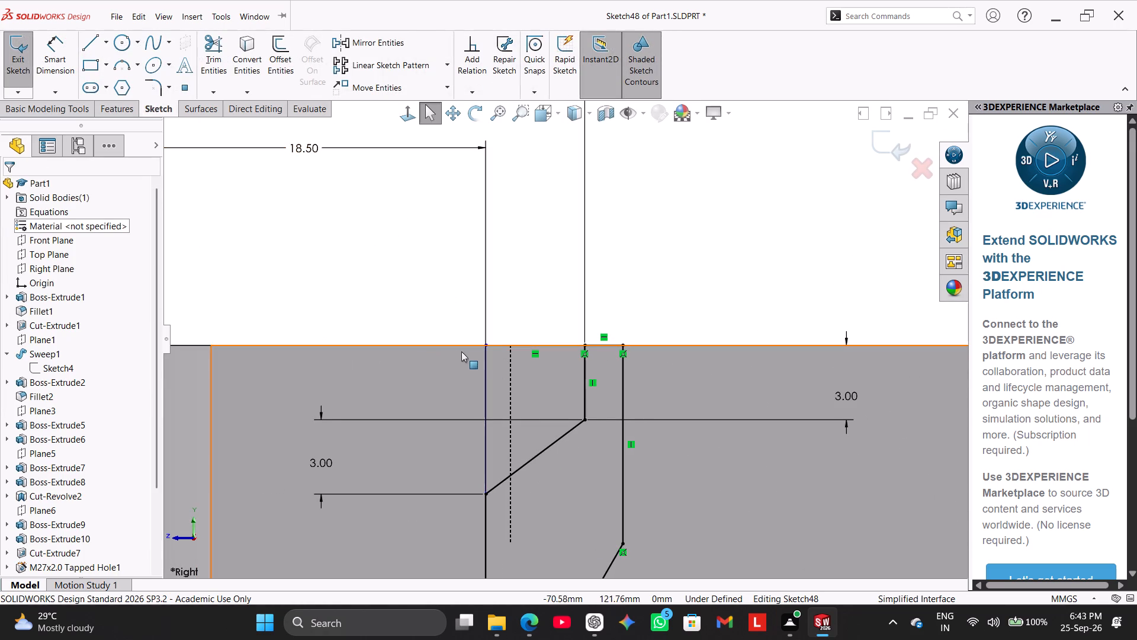
left_click(484, 342)
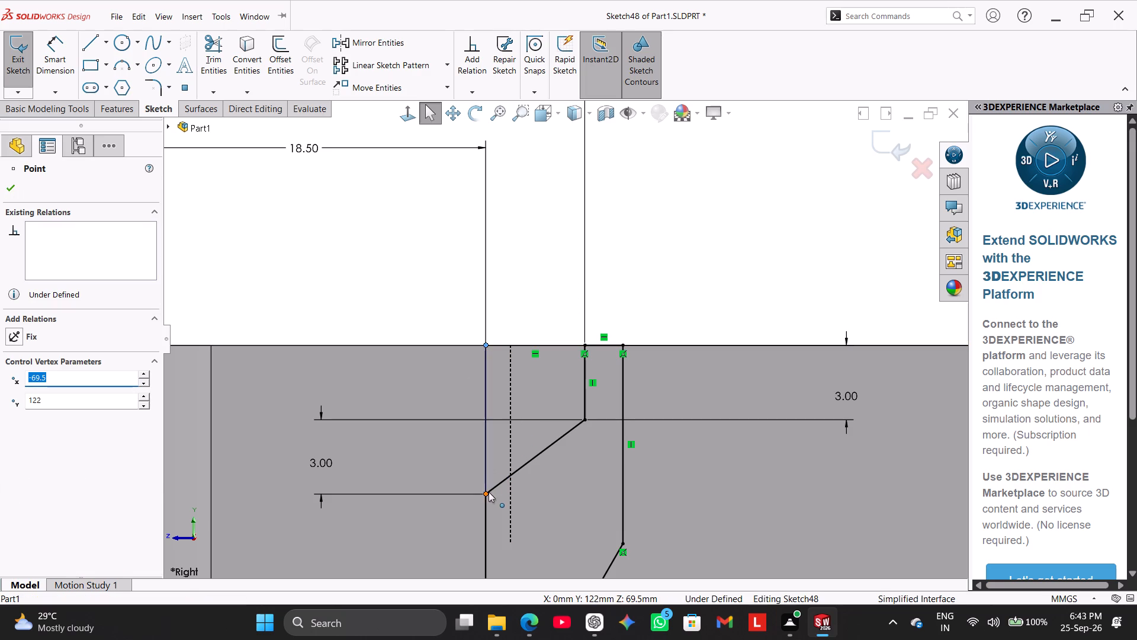
left_click(94, 44)
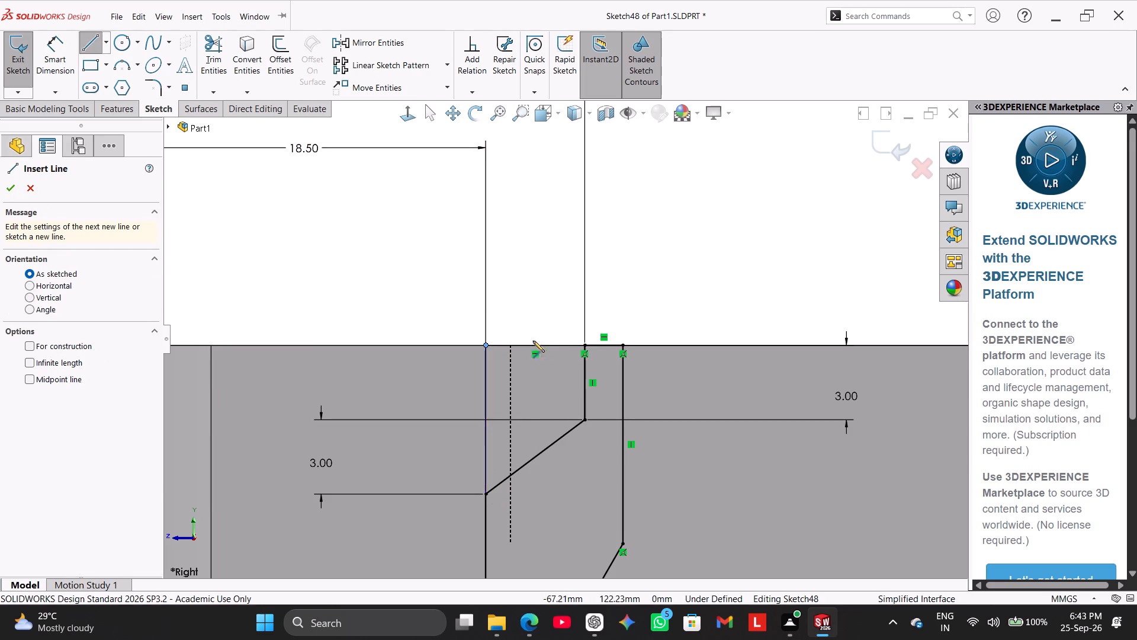
left_click(487, 346)
left_click(485, 497)
right_click(386, 247)
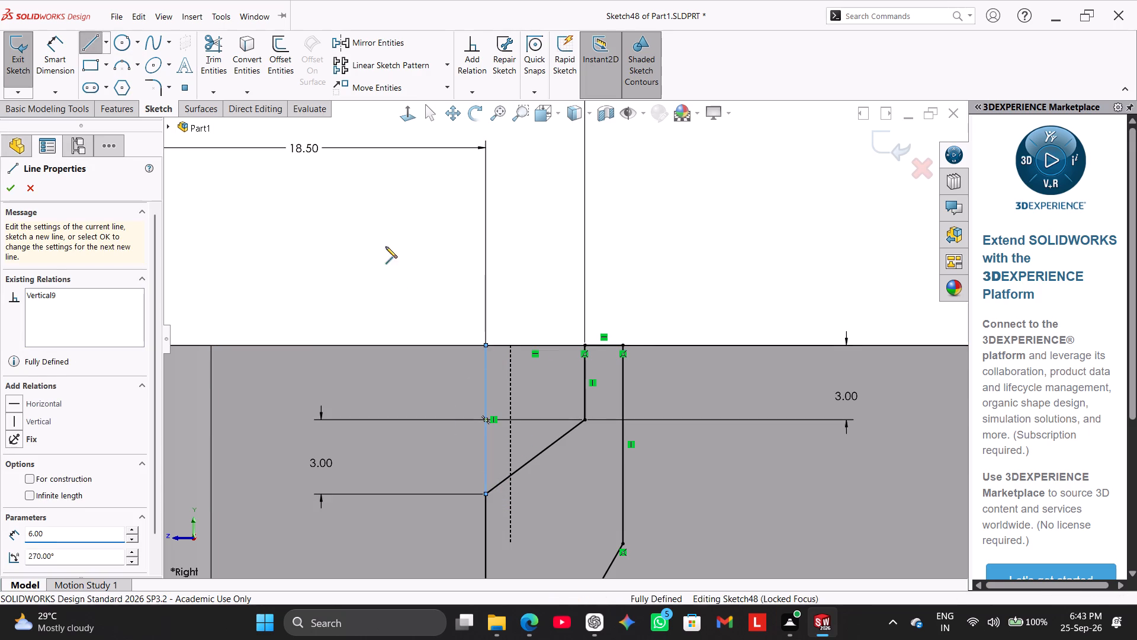
left_click(411, 258)
scroll(532, 413, "up", 2)
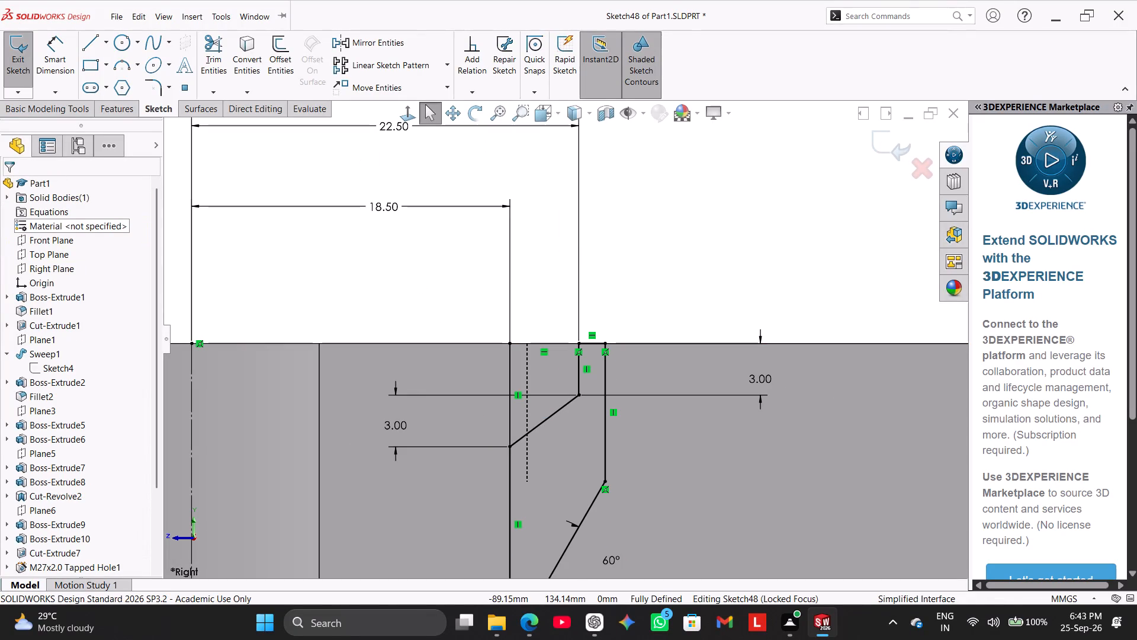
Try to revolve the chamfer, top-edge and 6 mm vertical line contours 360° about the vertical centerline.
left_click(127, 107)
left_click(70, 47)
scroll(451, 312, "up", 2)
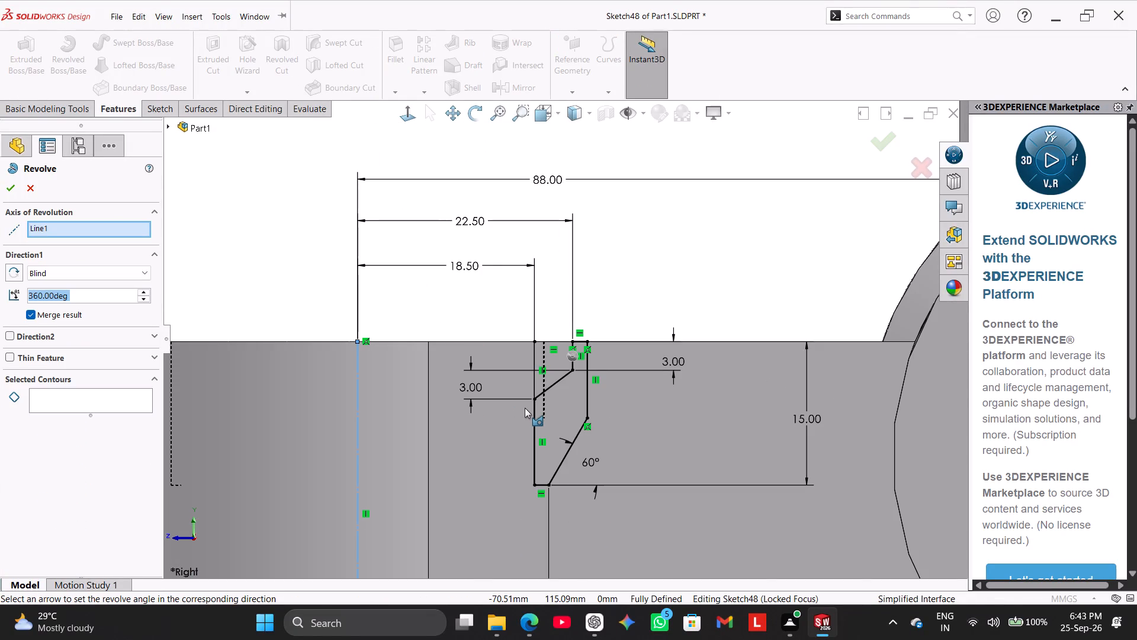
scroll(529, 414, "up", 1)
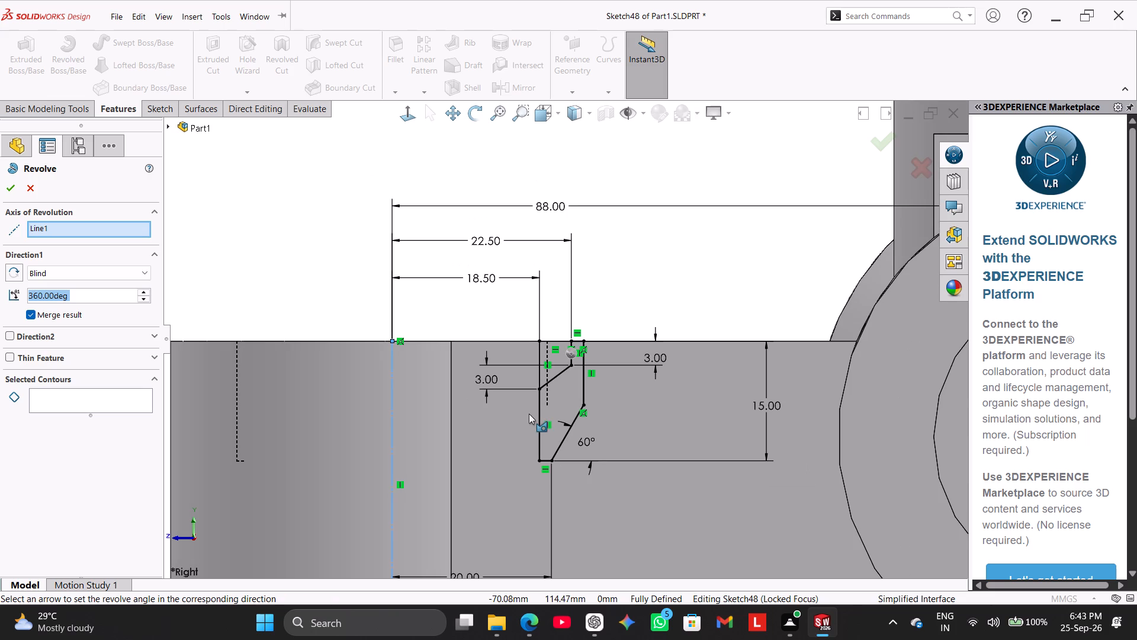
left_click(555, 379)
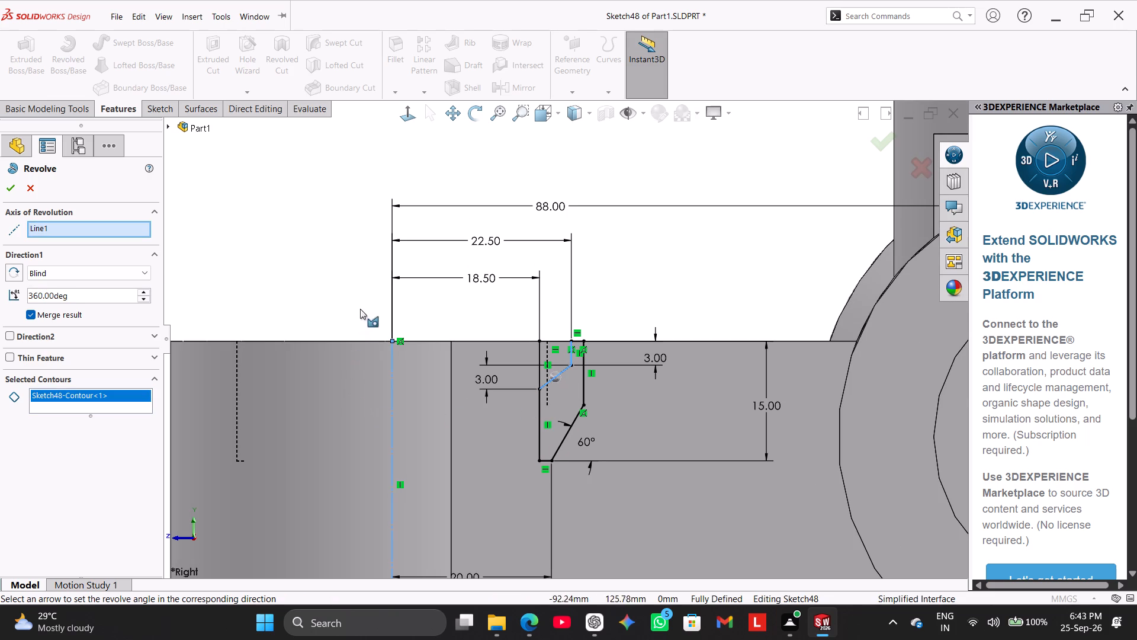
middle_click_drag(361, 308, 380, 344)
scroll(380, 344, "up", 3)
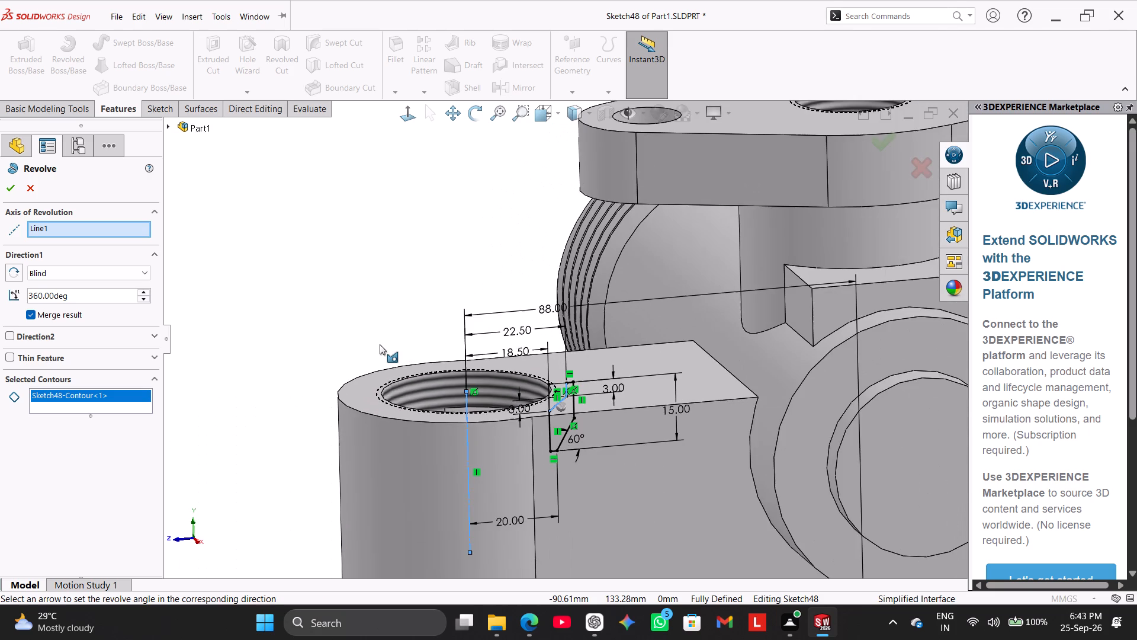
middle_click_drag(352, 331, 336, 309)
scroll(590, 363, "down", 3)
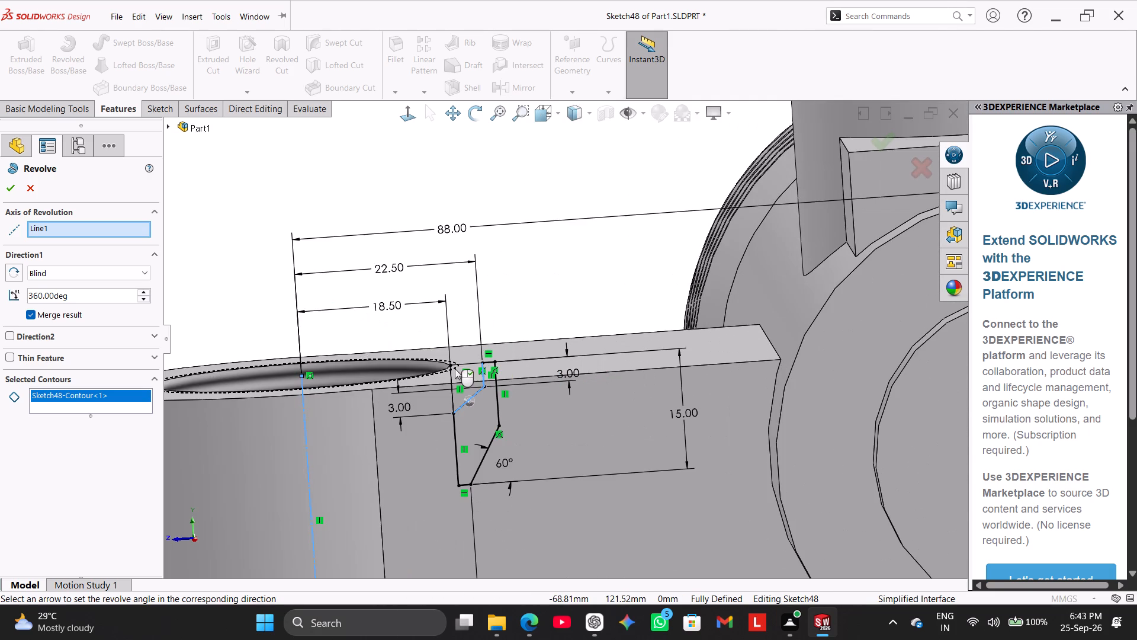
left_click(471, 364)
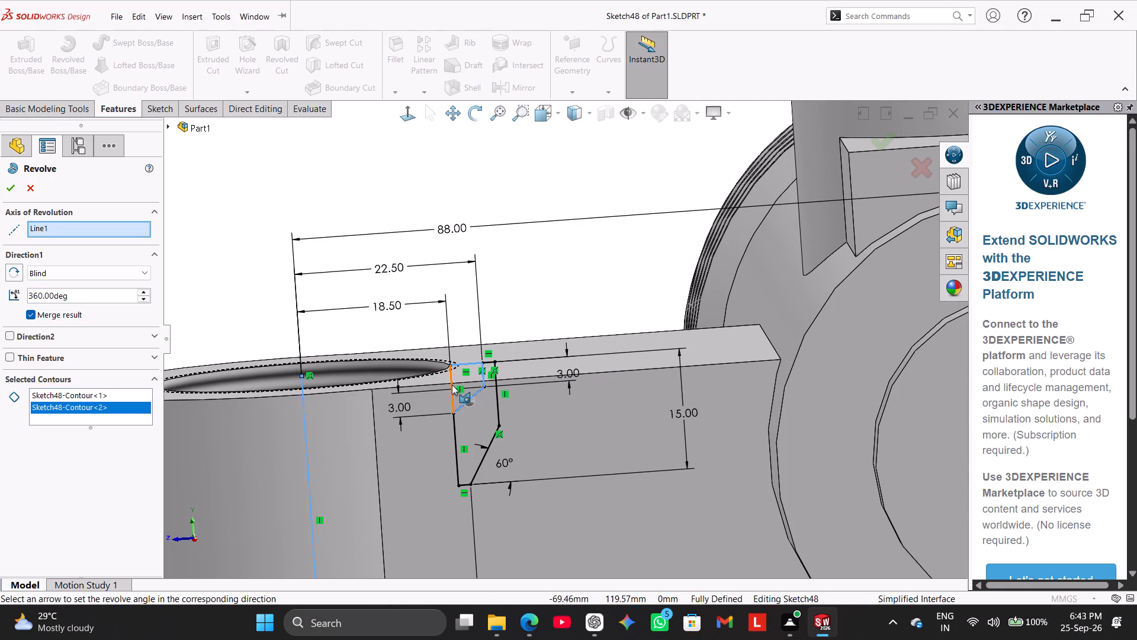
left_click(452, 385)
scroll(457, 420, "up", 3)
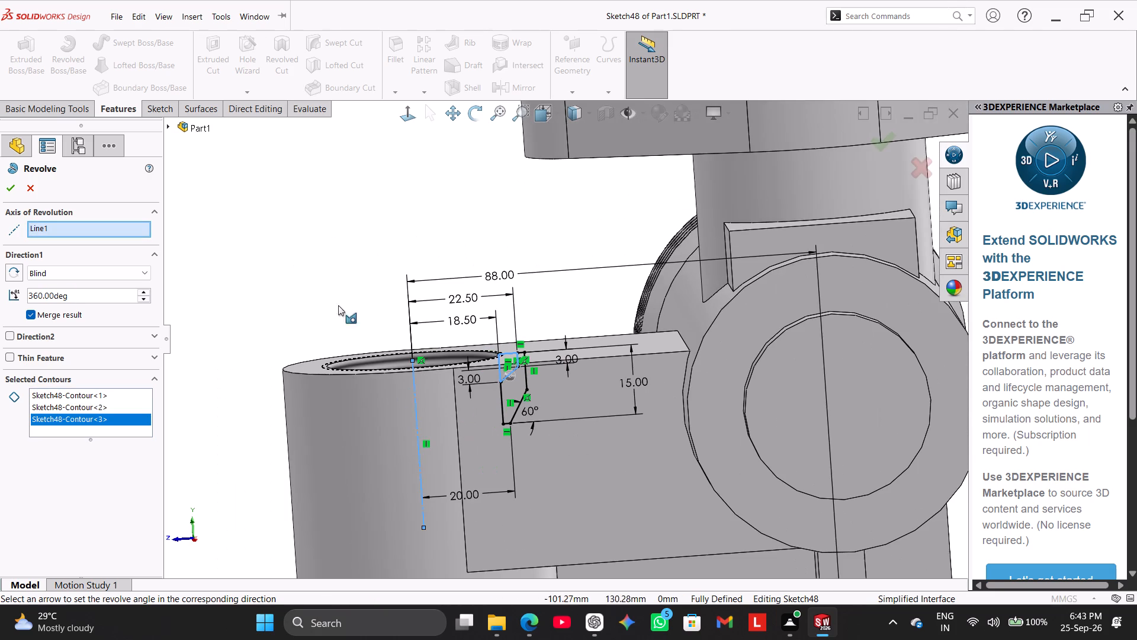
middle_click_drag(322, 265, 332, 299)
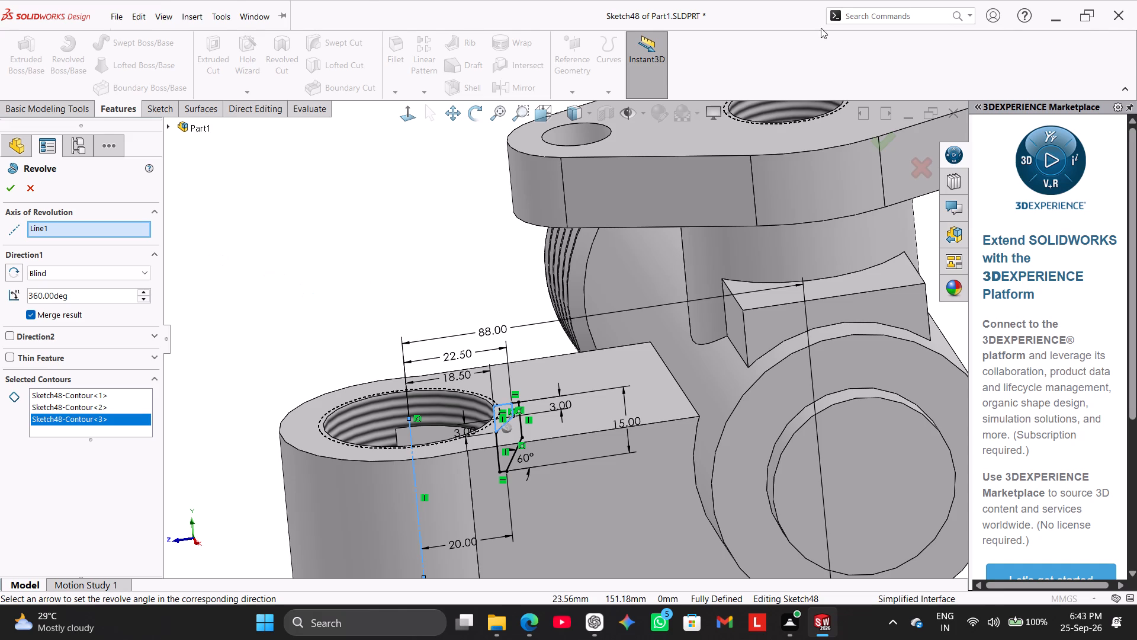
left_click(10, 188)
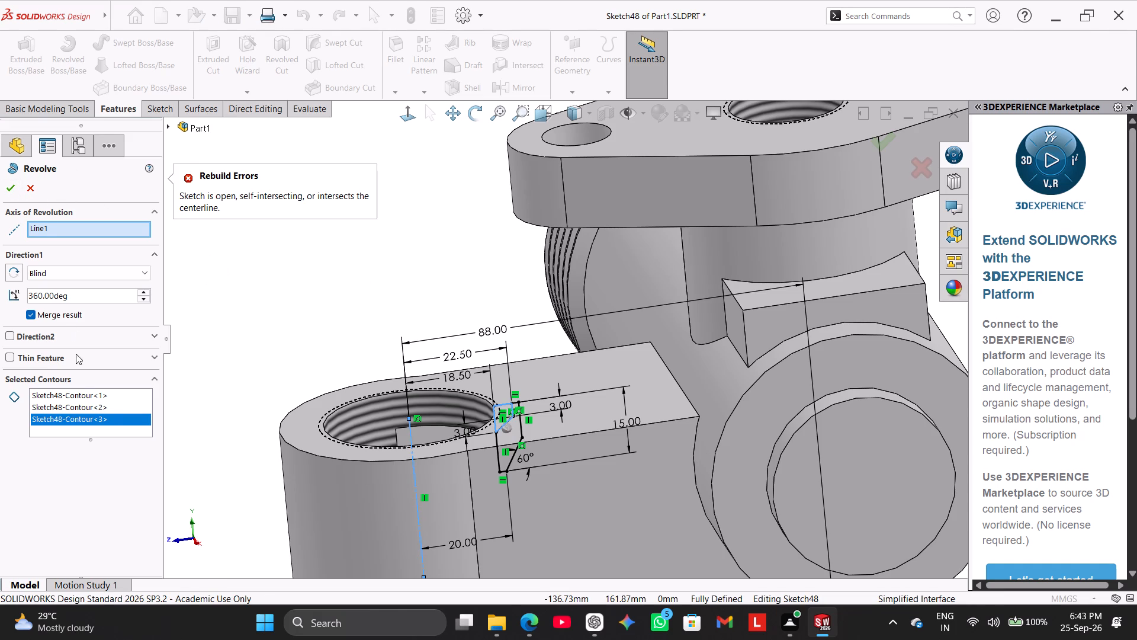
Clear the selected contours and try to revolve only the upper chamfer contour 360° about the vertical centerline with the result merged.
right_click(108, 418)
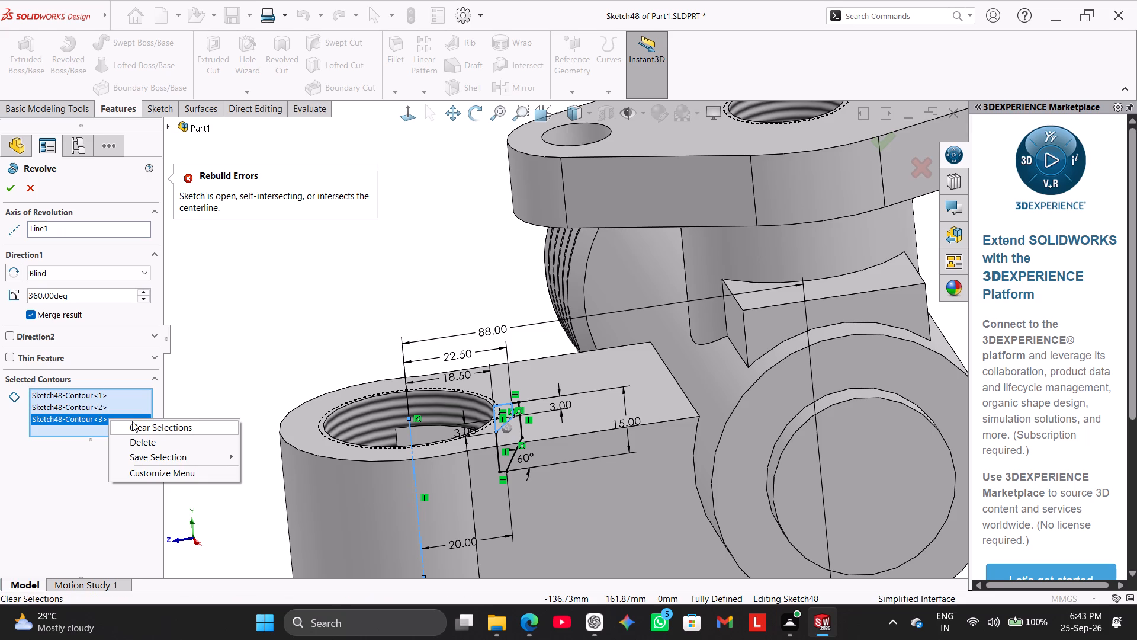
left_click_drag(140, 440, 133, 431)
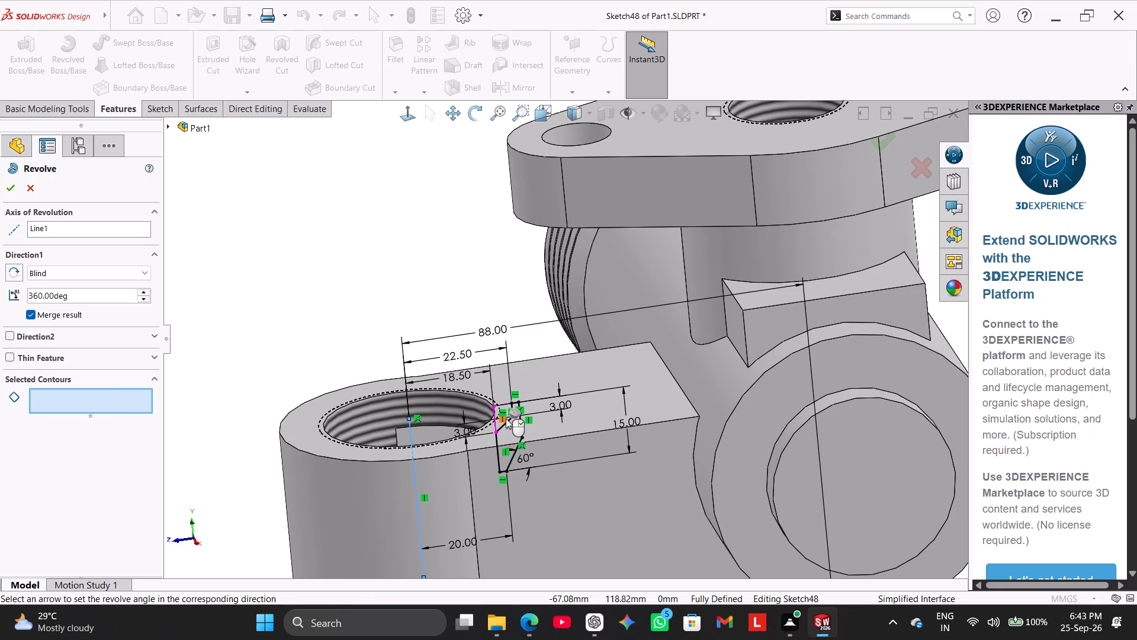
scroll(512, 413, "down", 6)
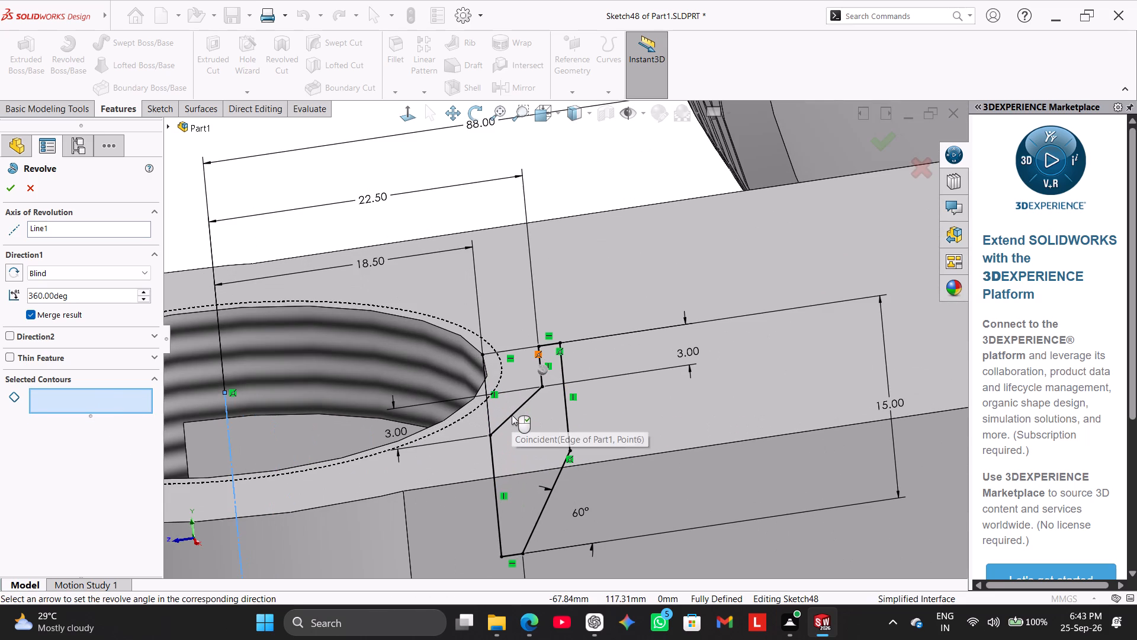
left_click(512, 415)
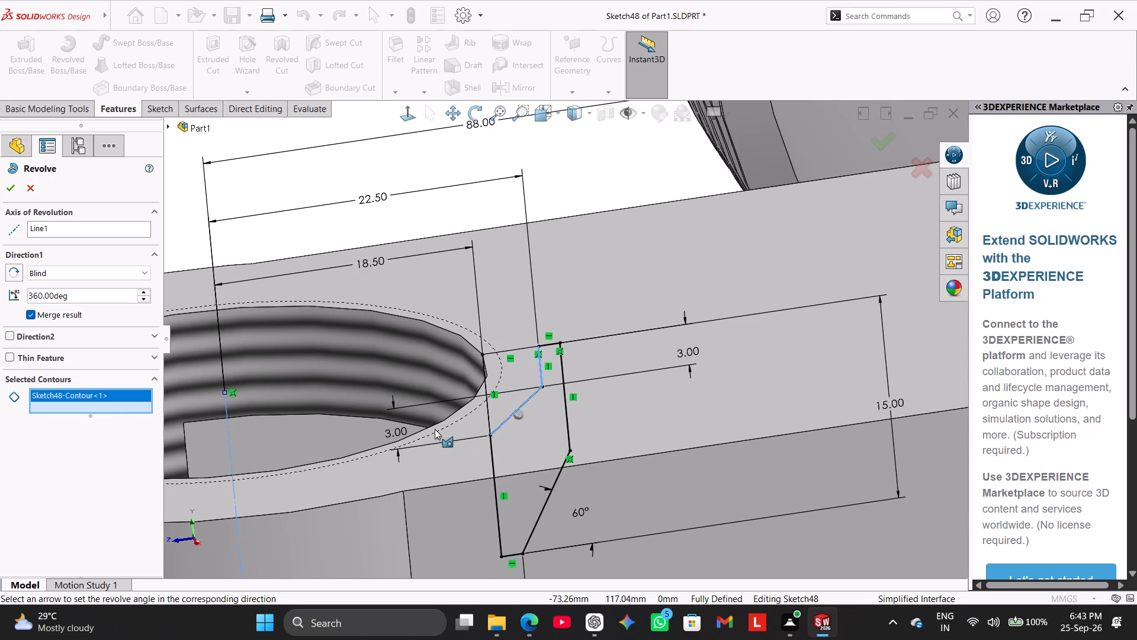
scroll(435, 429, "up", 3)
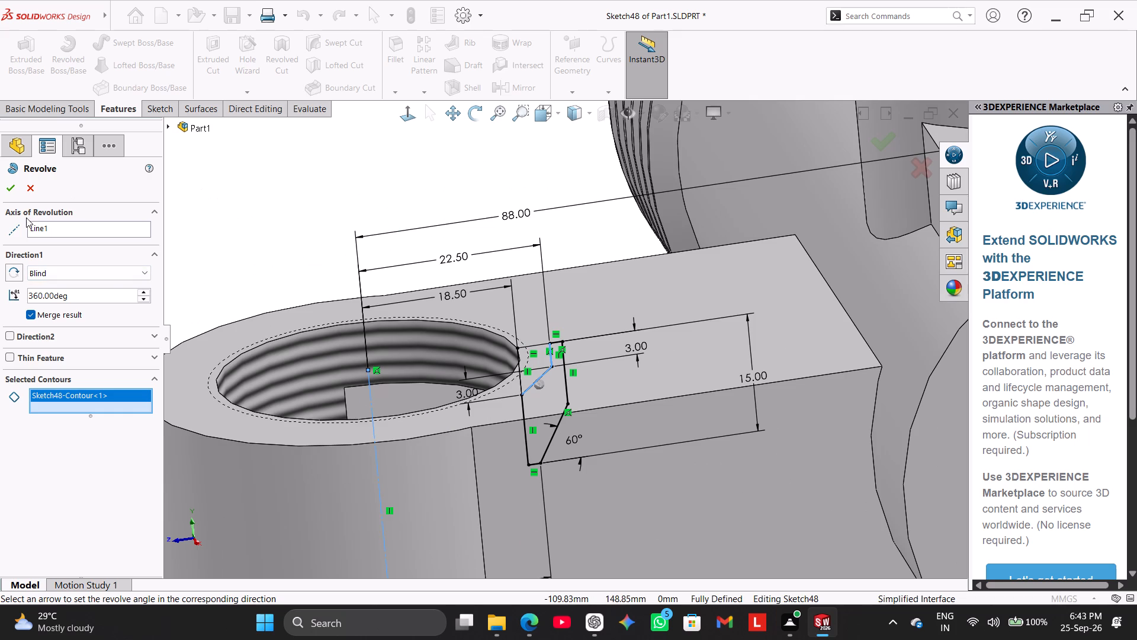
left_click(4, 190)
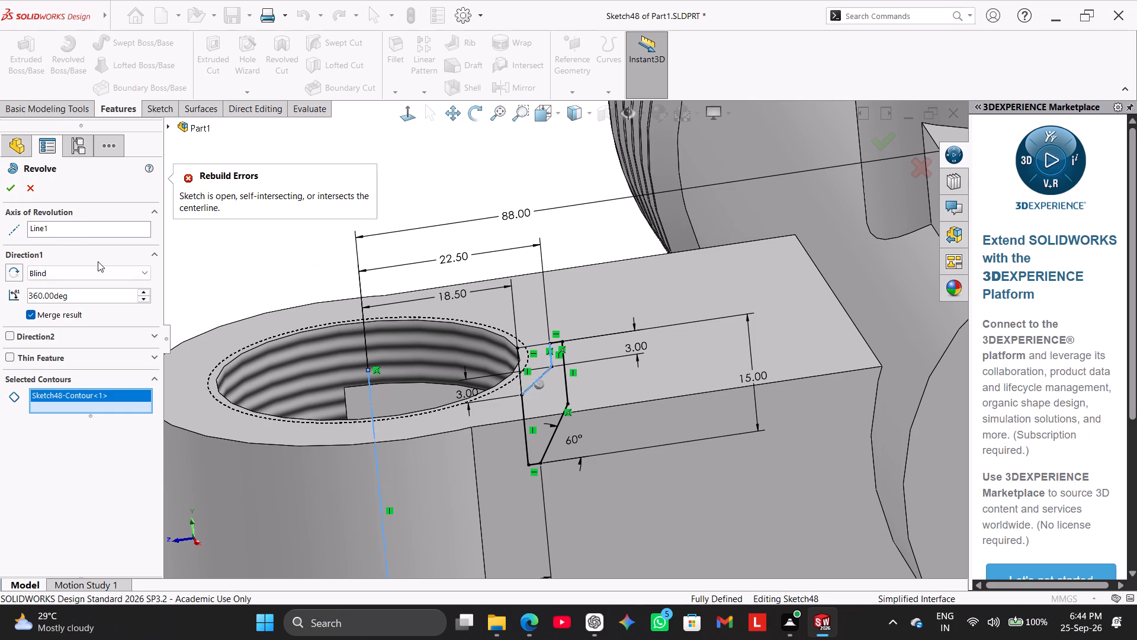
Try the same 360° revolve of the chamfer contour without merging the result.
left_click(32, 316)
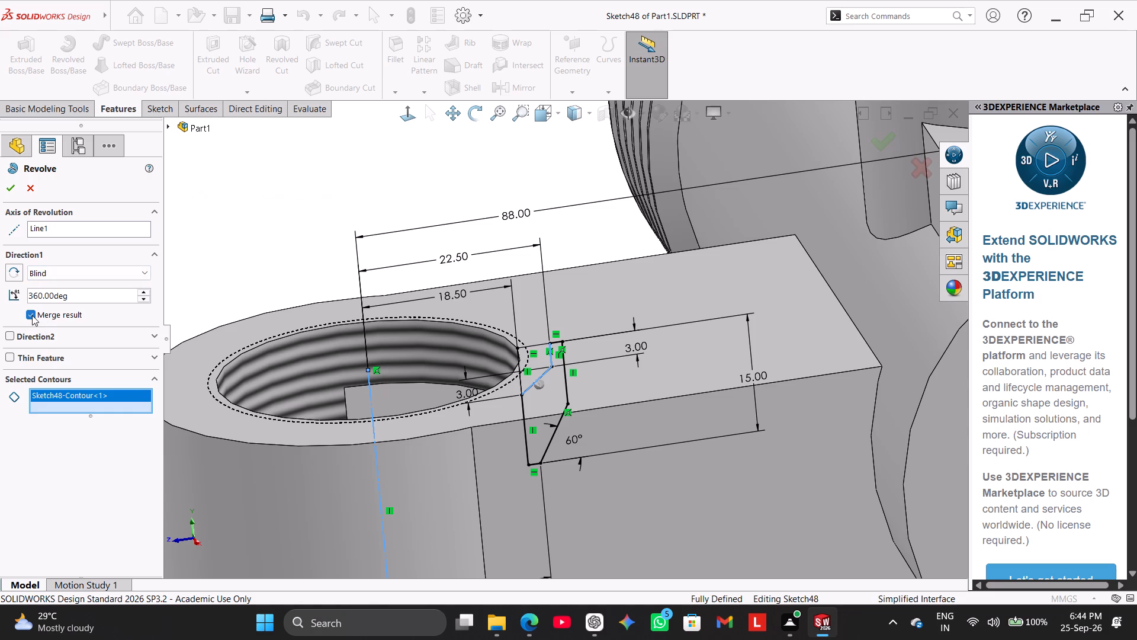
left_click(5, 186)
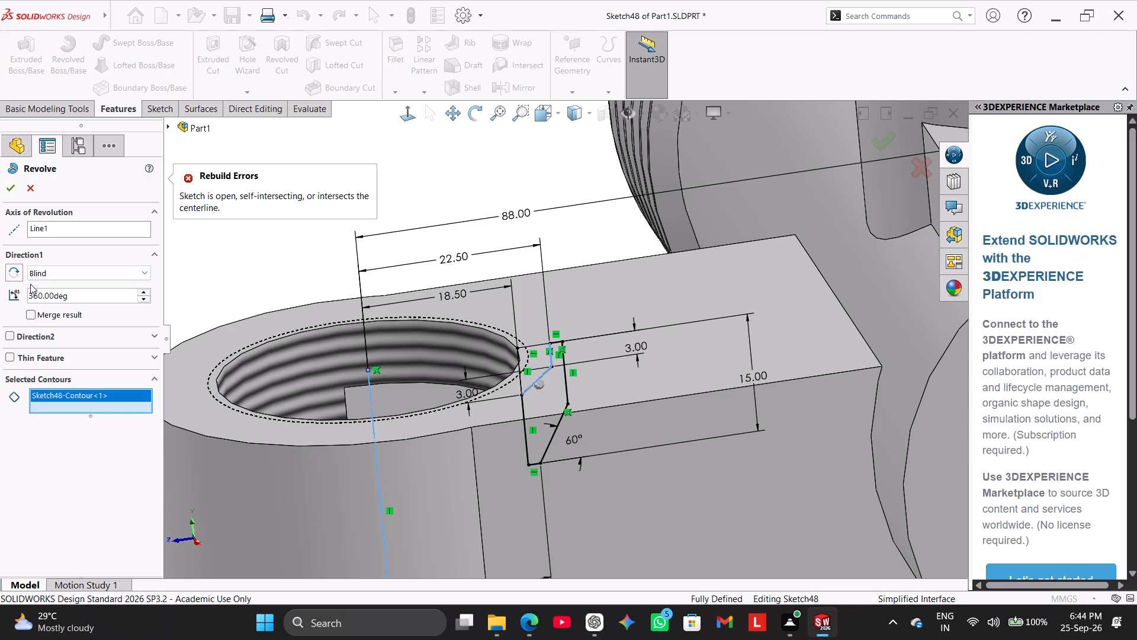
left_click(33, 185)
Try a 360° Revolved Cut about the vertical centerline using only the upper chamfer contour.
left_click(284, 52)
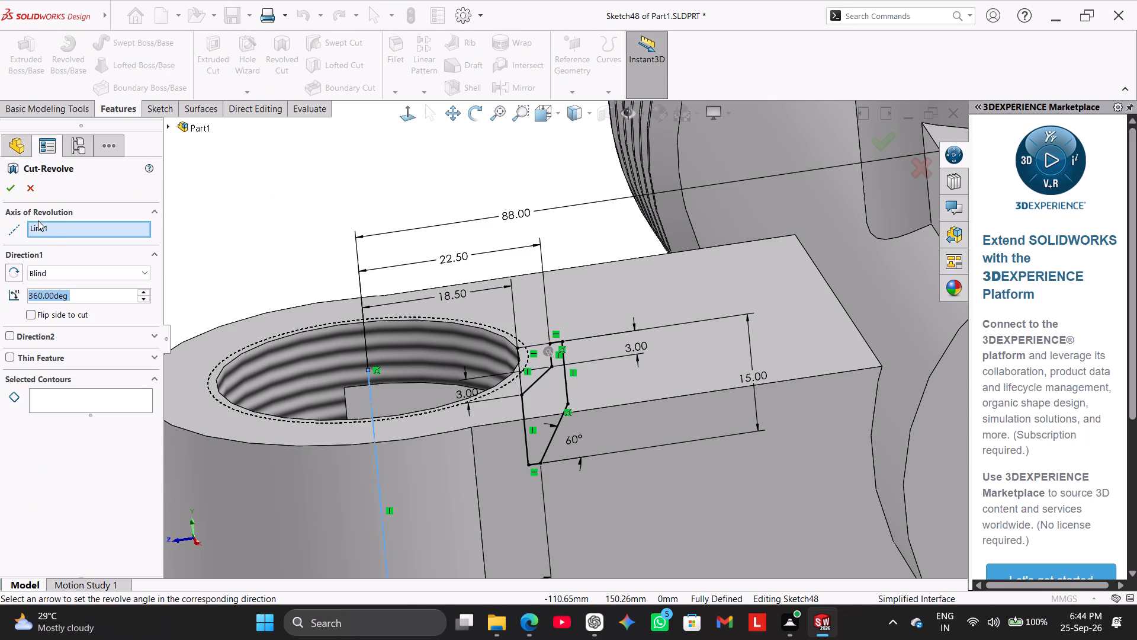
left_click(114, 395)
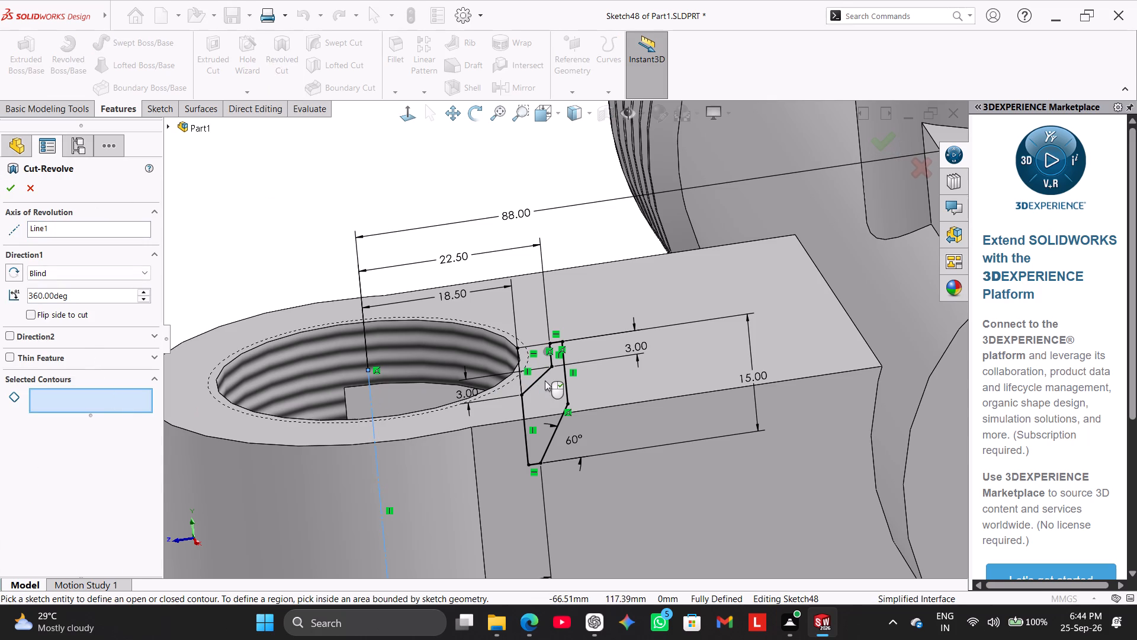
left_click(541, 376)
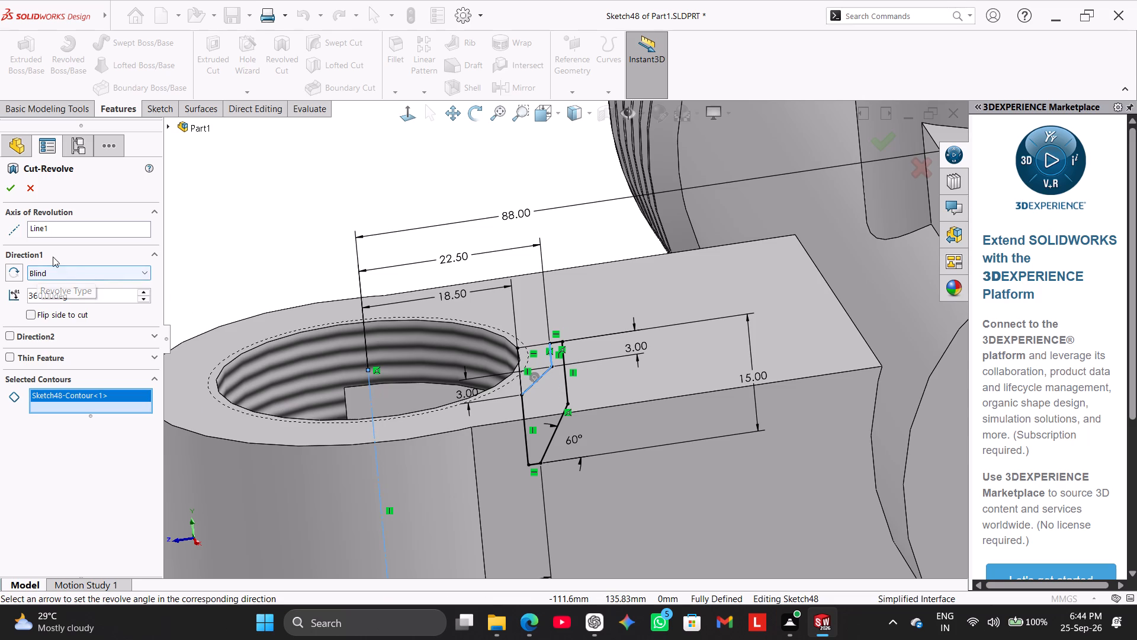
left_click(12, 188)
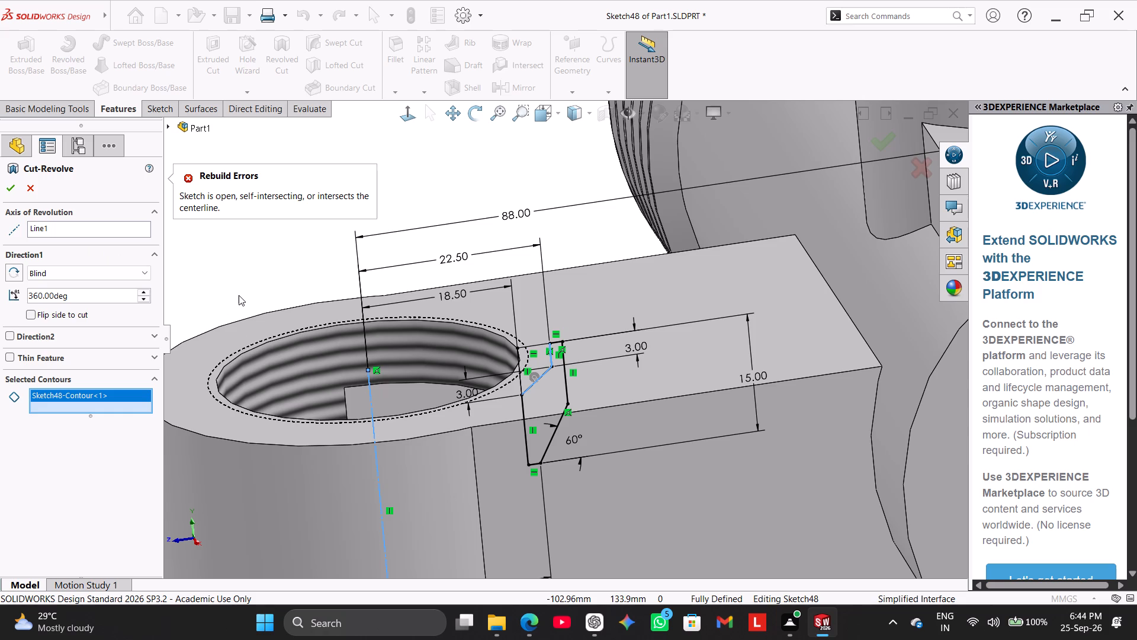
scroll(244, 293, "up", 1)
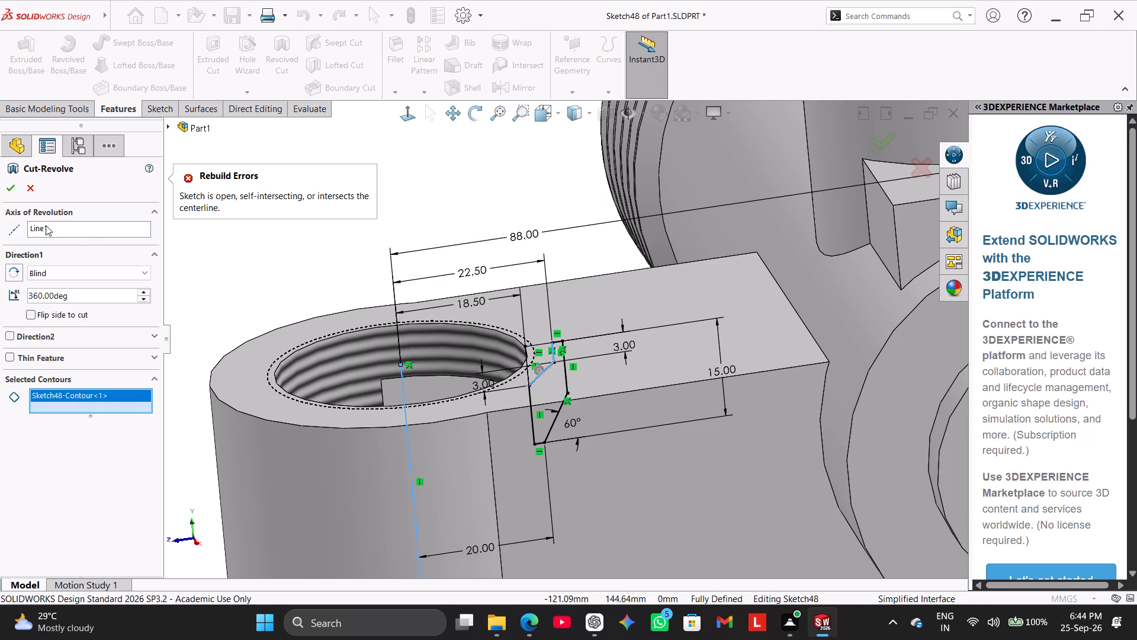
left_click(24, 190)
Delete the horizontal line along the boss's top edge between the 6 mm vertical line and the profile's upper corner.
left_click(403, 117)
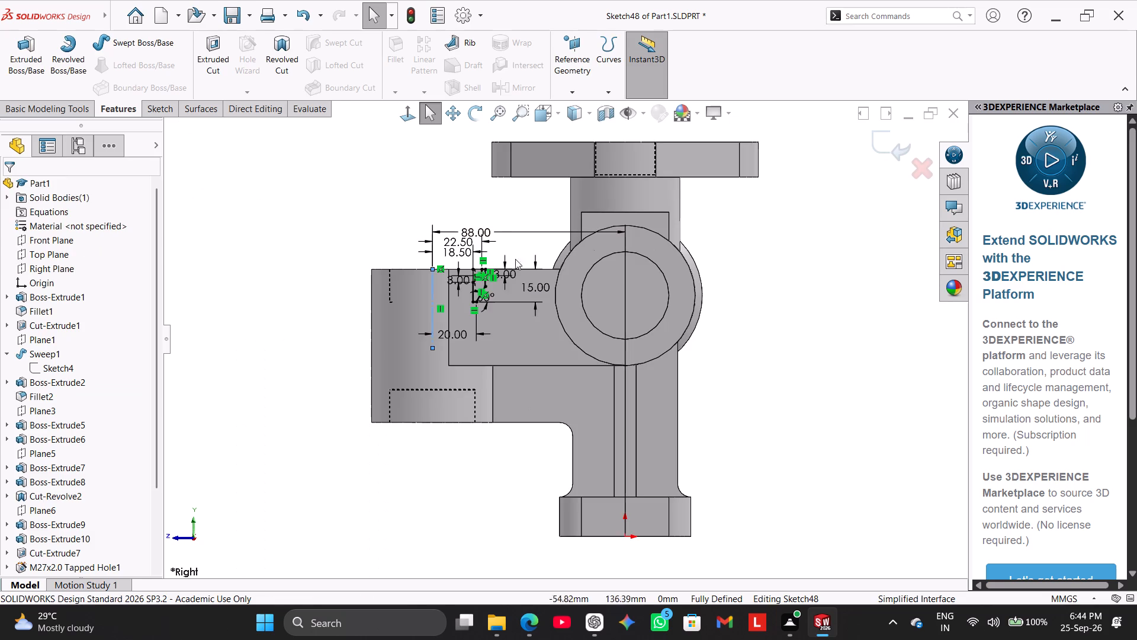
scroll(528, 278, "down", 10)
scroll(426, 345, "down", 2)
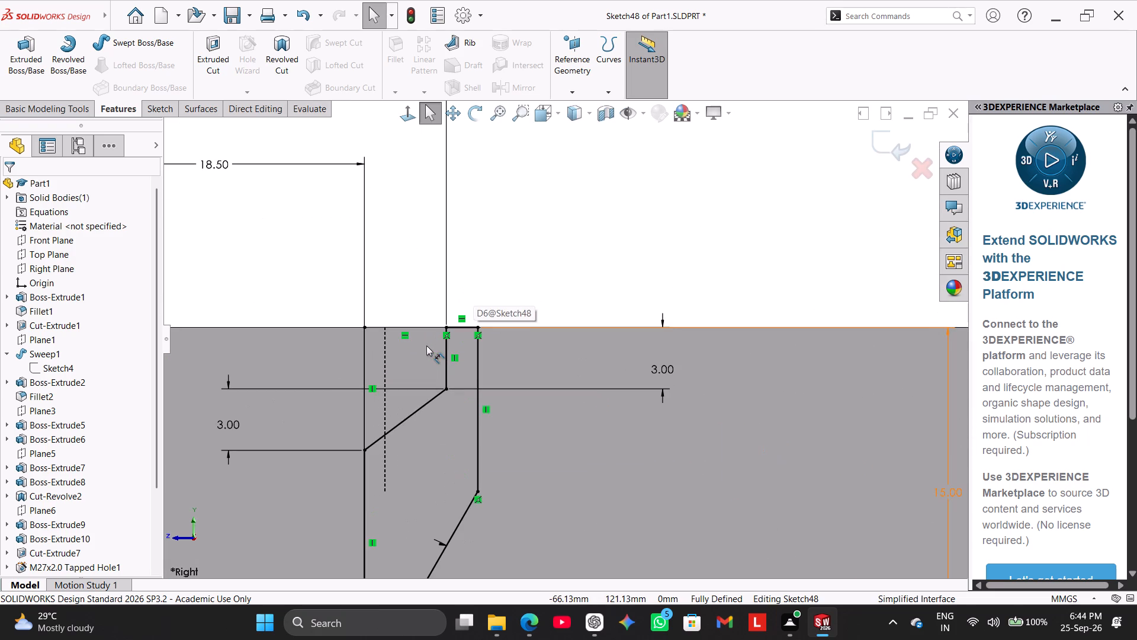
middle_click_drag(421, 295, 436, 309)
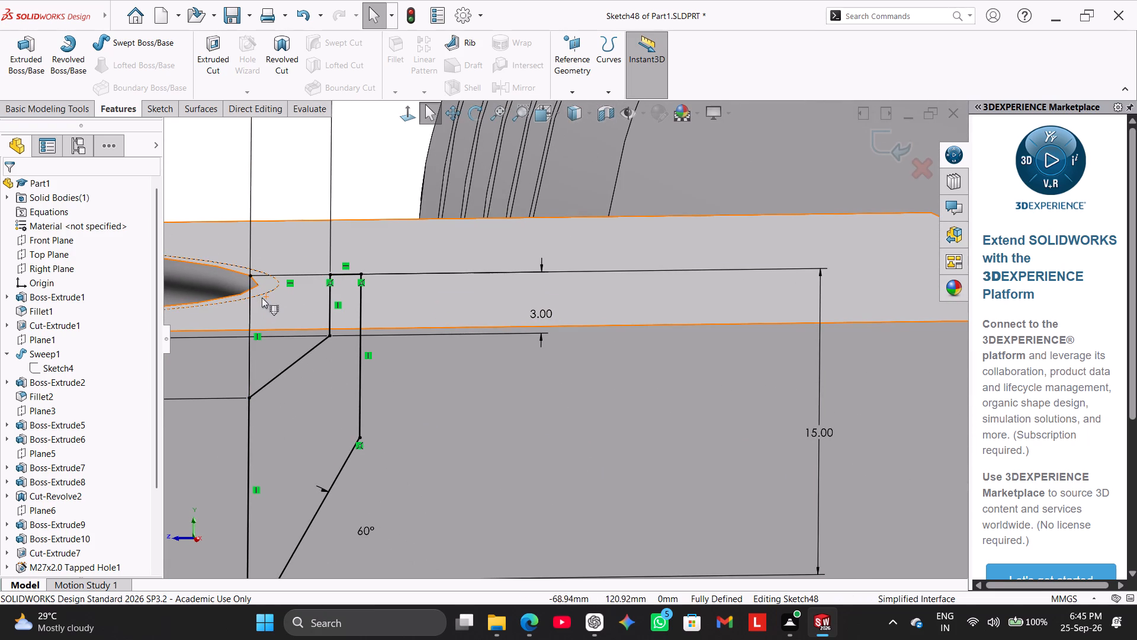
right_click(298, 275)
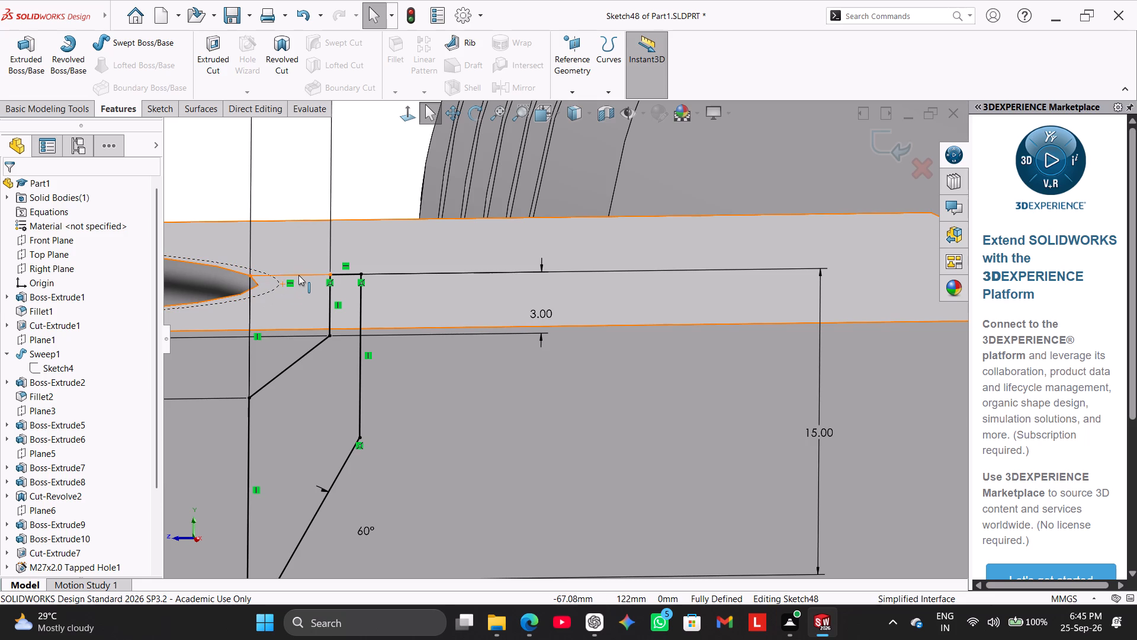
left_click(352, 449)
Make the upper endpoint of the 6 mm vertical line coincident with the boss's top edge.
scroll(333, 367, "up", 2)
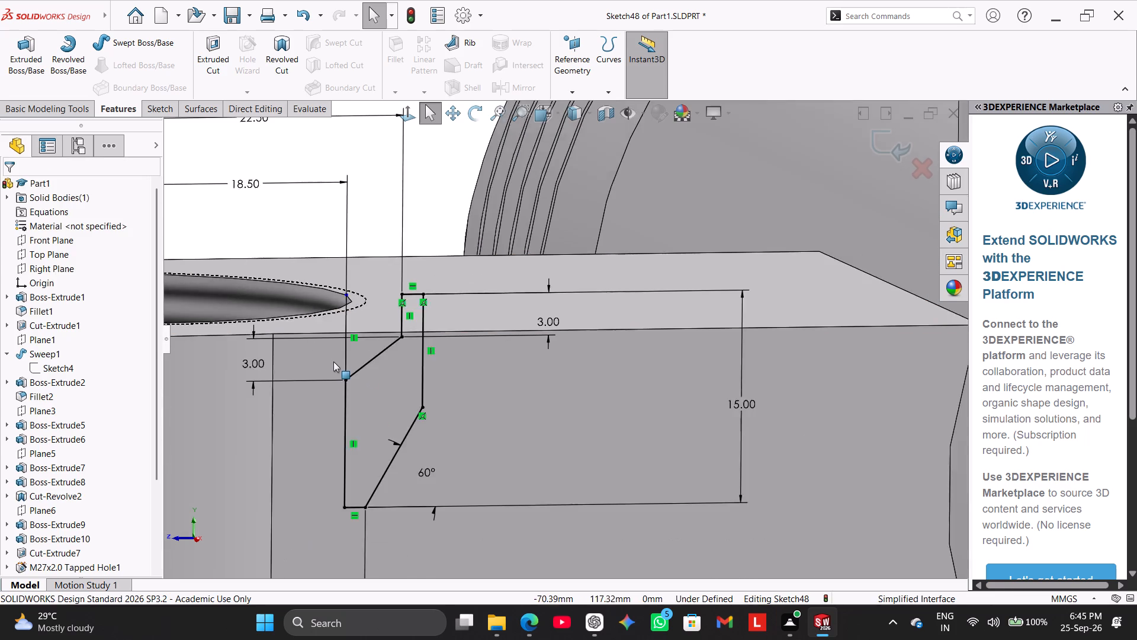
scroll(333, 361, "up", 2)
scroll(426, 309, "down", 2)
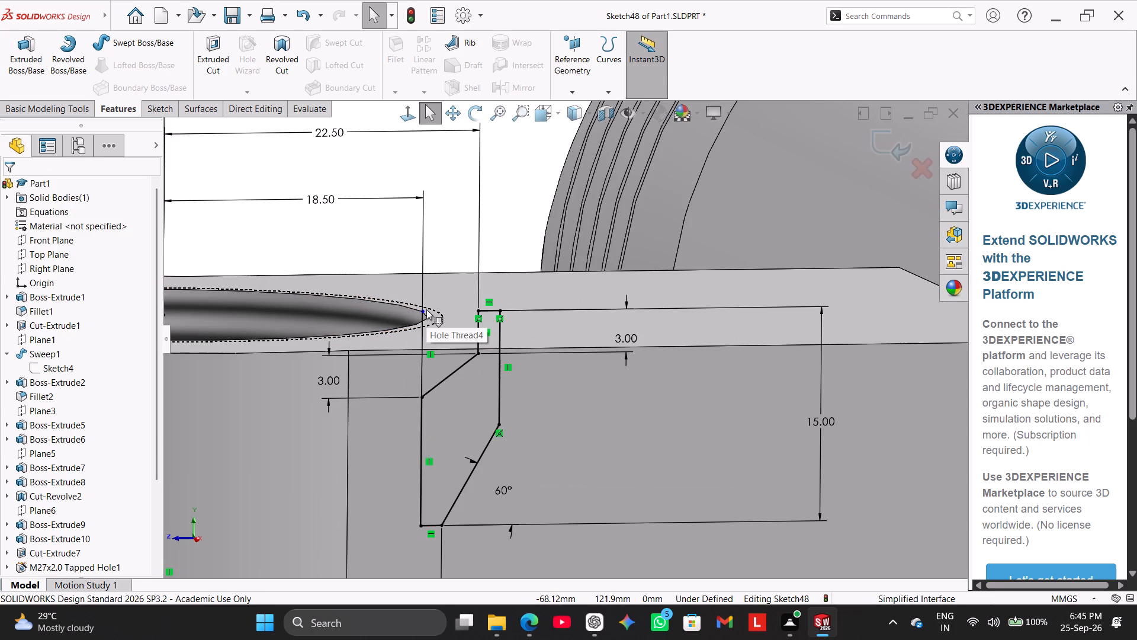
left_click(404, 116)
left_click(162, 114)
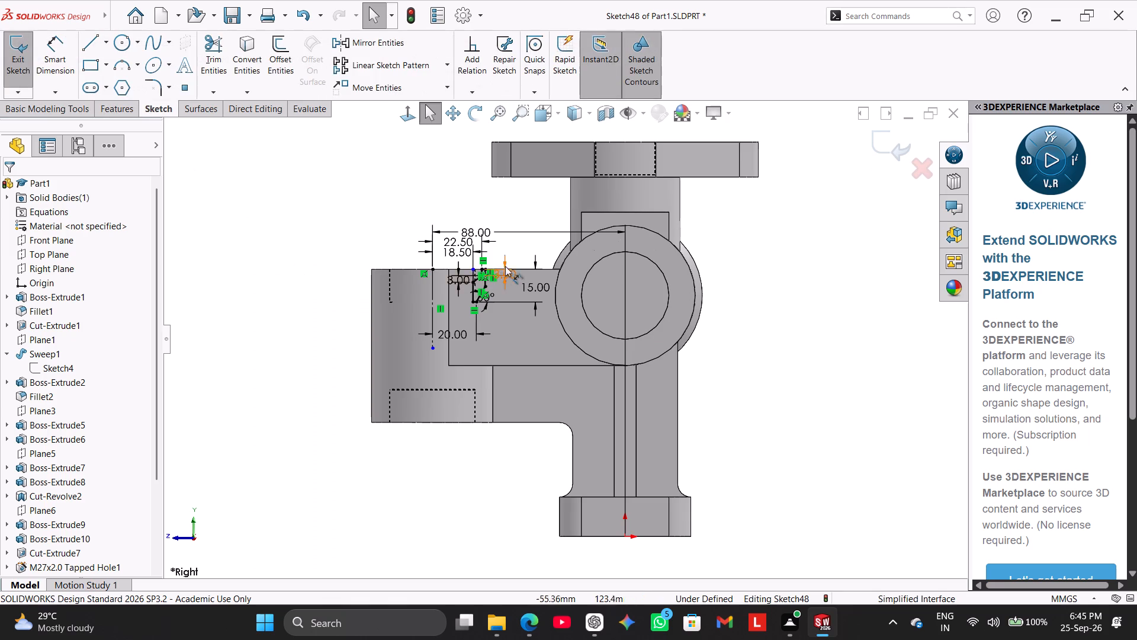
scroll(514, 263, "down", 14)
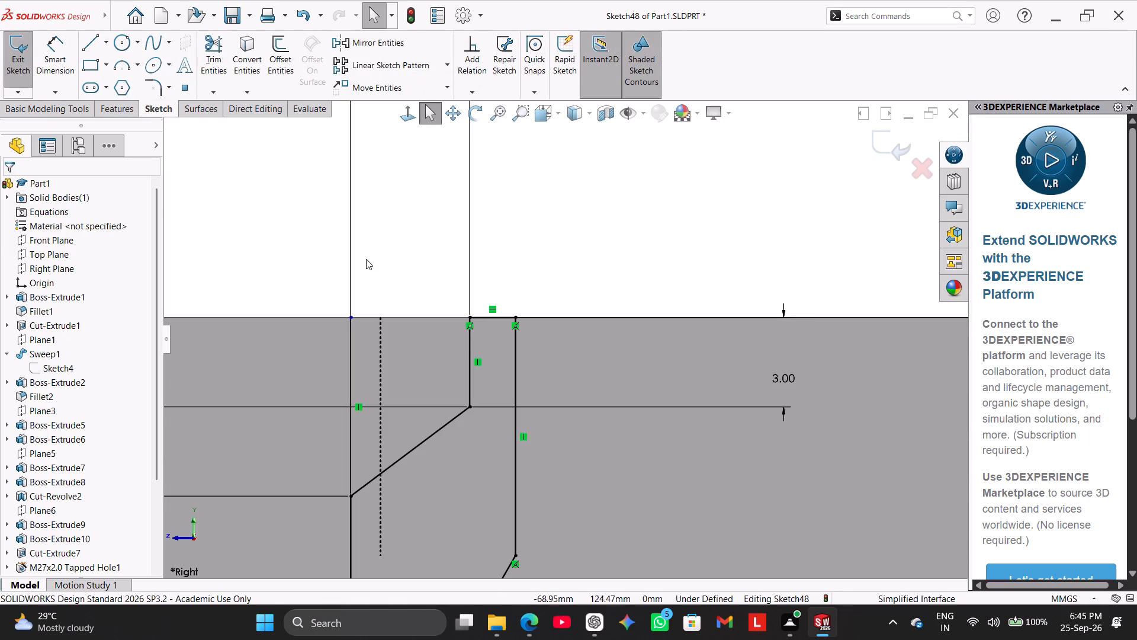
left_click(351, 316)
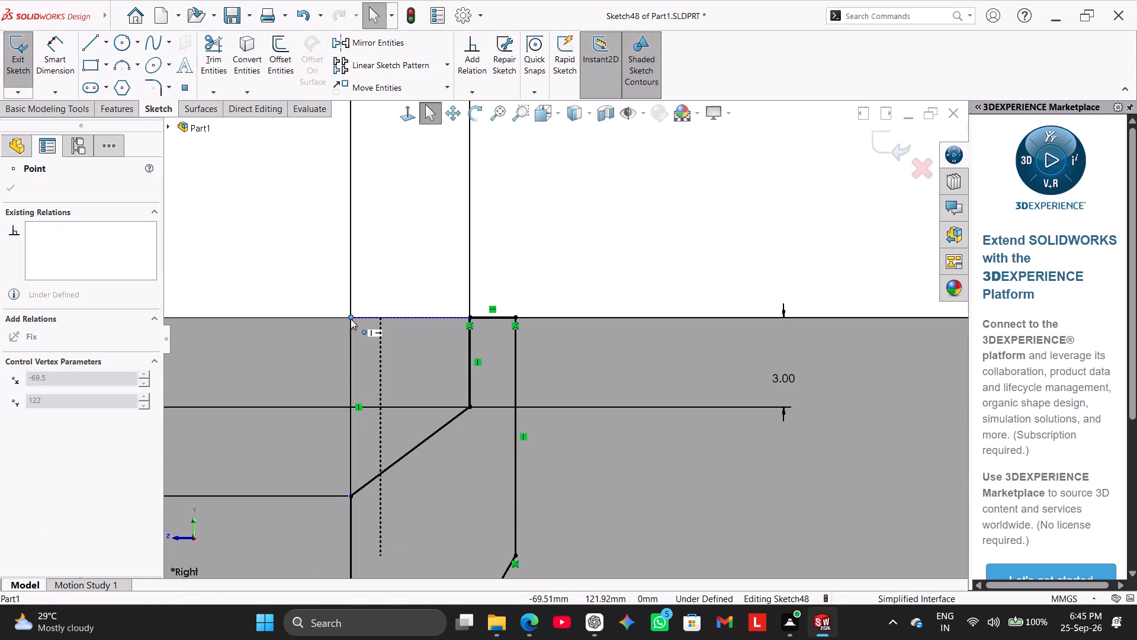
scroll(280, 259, "up", 1)
left_click(293, 260)
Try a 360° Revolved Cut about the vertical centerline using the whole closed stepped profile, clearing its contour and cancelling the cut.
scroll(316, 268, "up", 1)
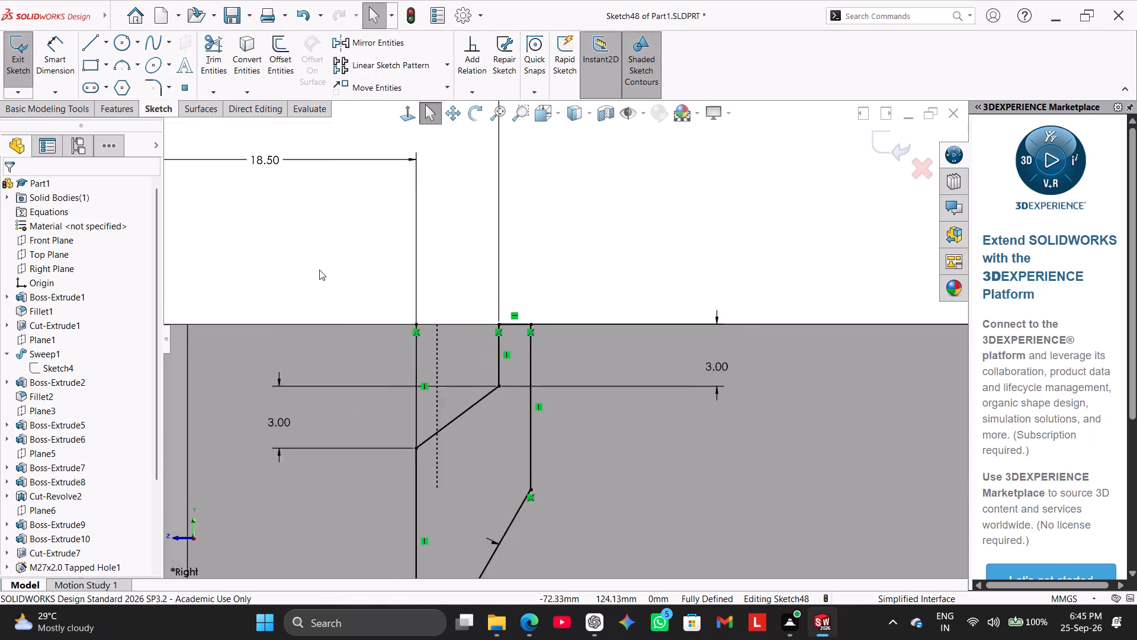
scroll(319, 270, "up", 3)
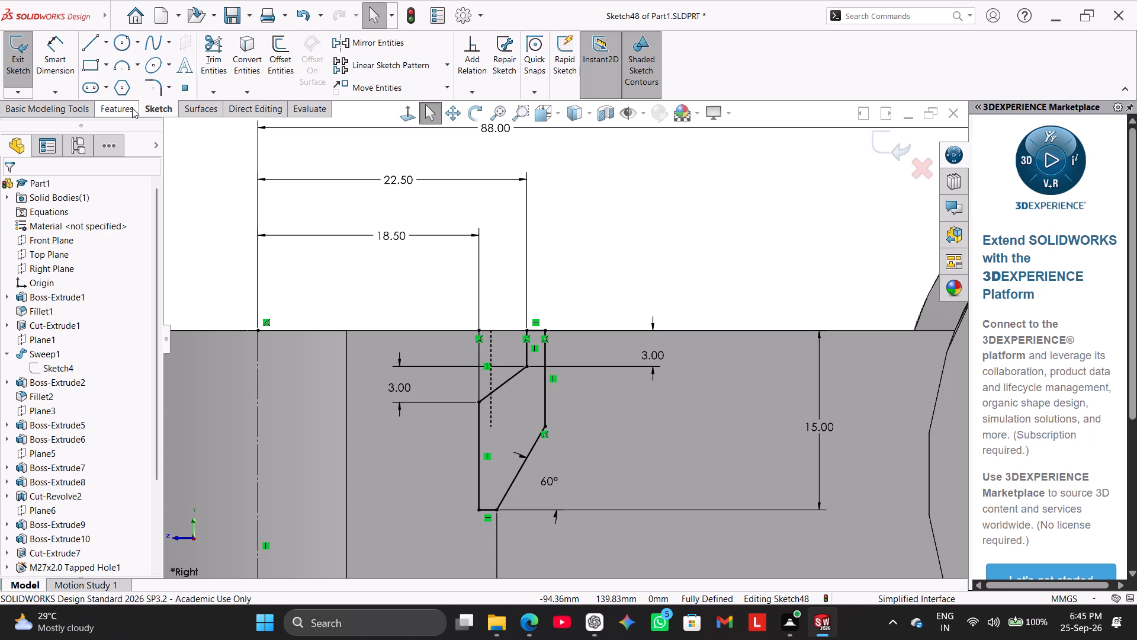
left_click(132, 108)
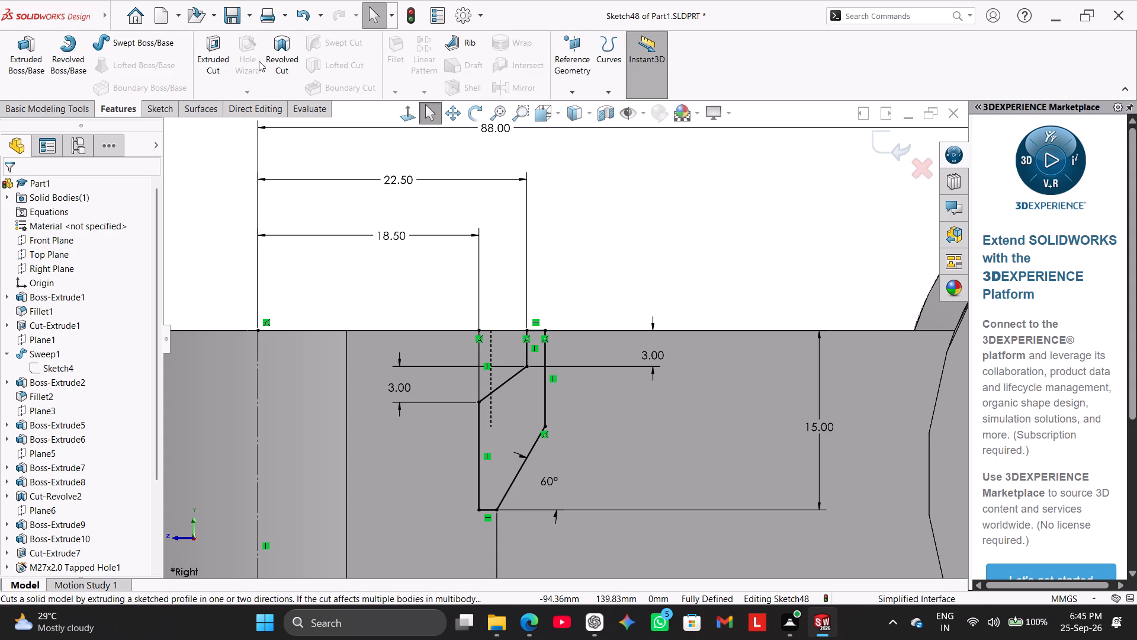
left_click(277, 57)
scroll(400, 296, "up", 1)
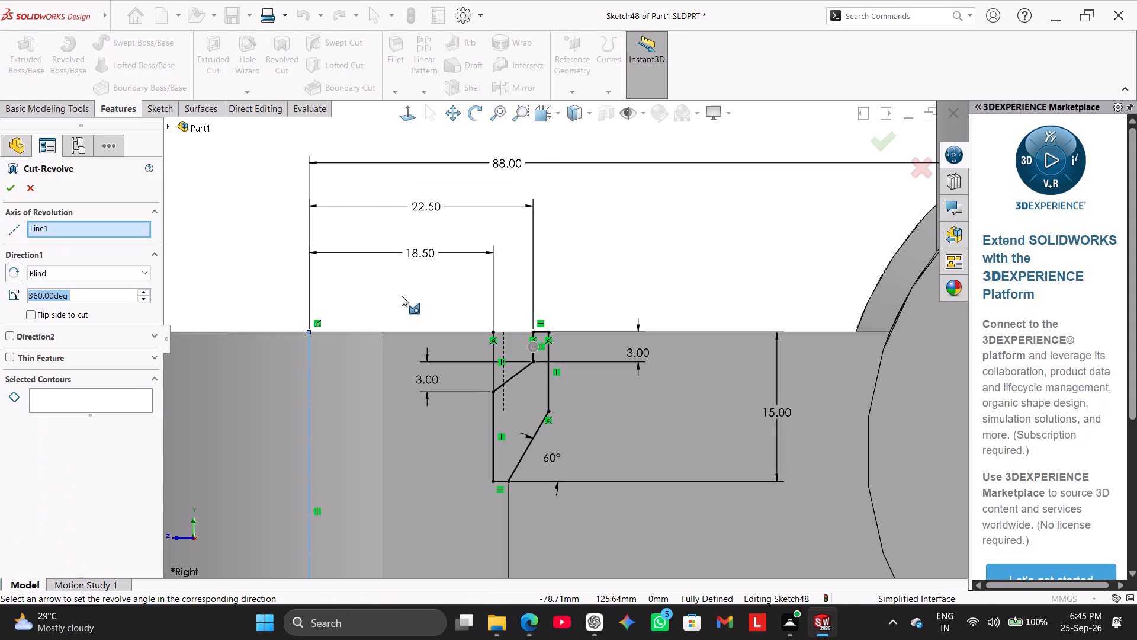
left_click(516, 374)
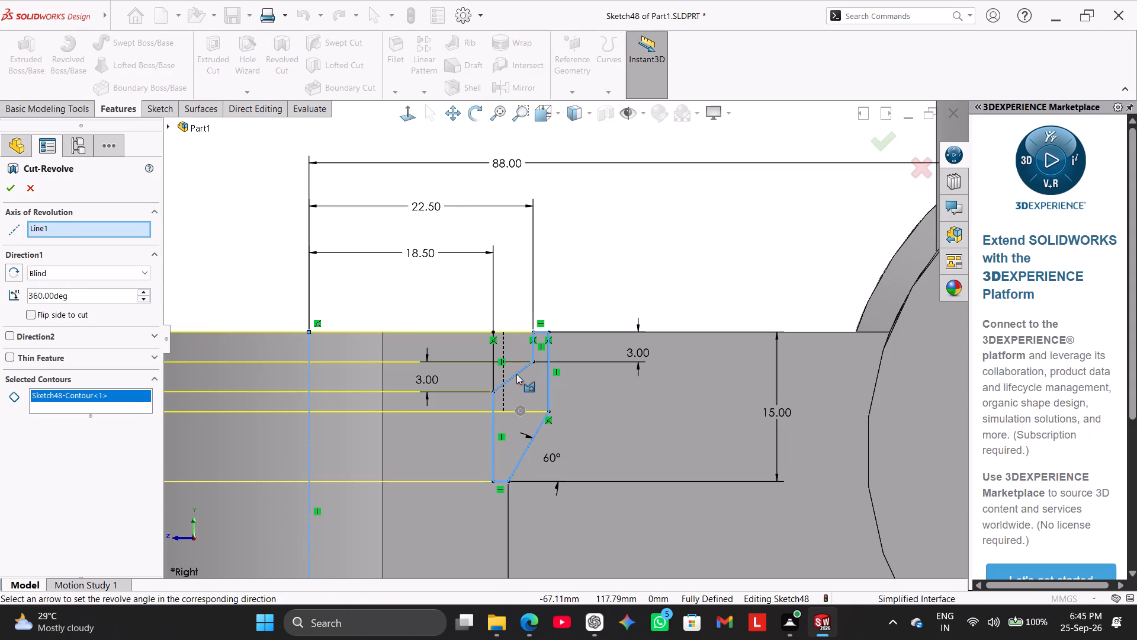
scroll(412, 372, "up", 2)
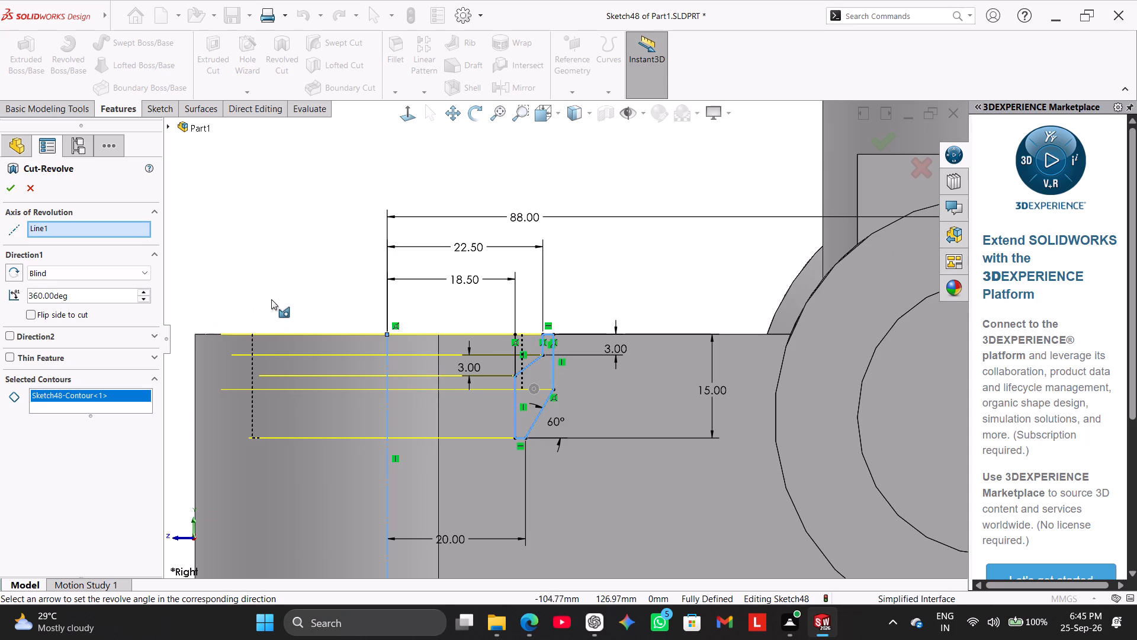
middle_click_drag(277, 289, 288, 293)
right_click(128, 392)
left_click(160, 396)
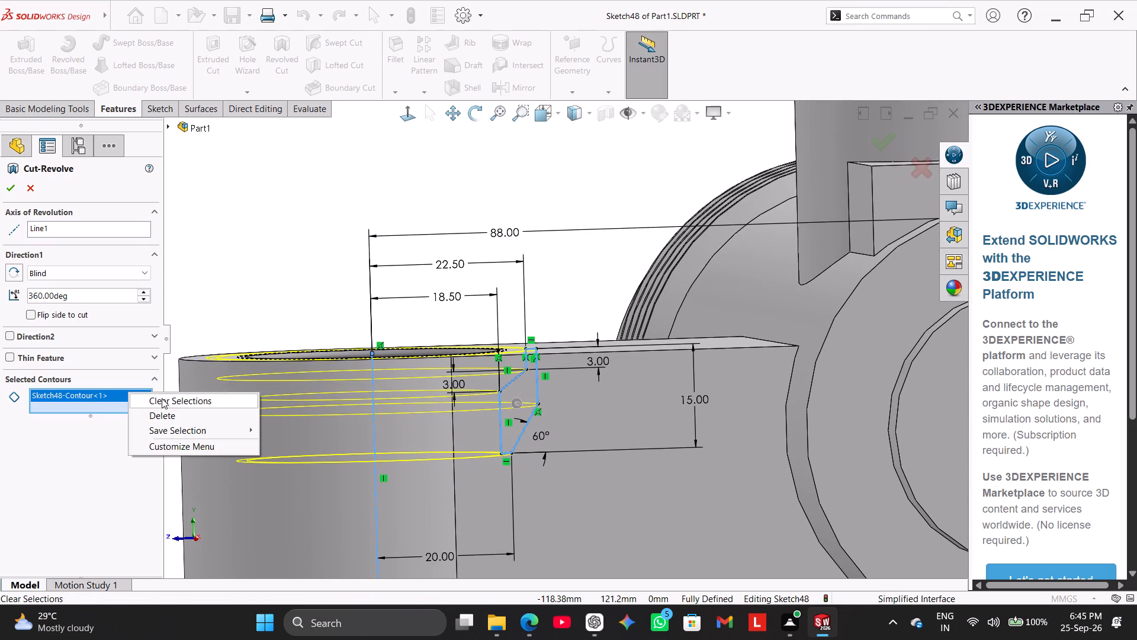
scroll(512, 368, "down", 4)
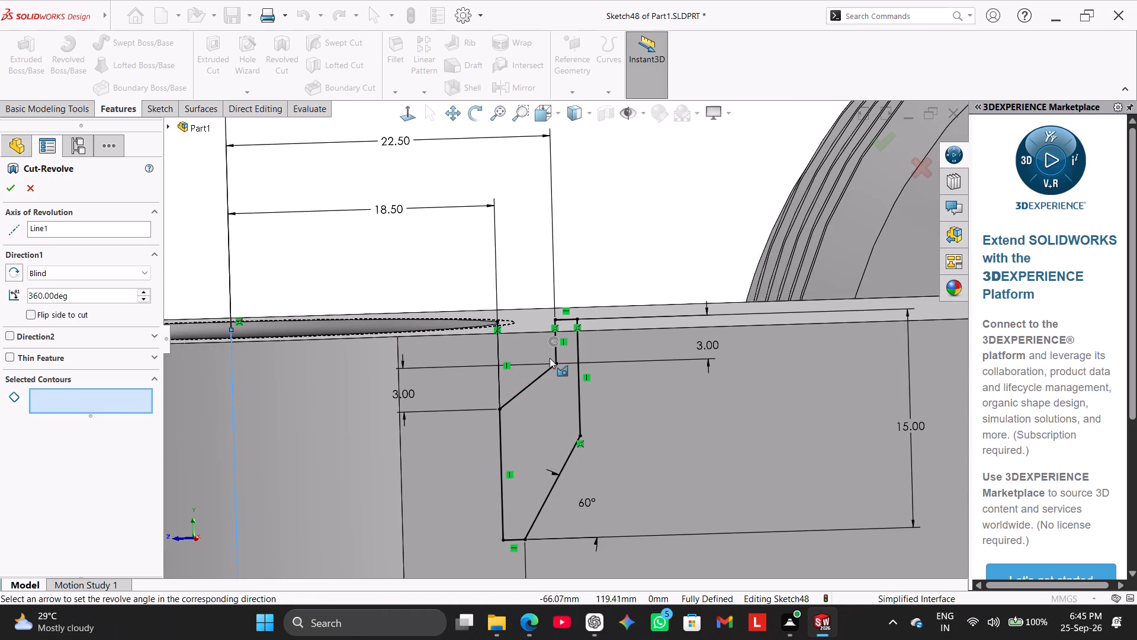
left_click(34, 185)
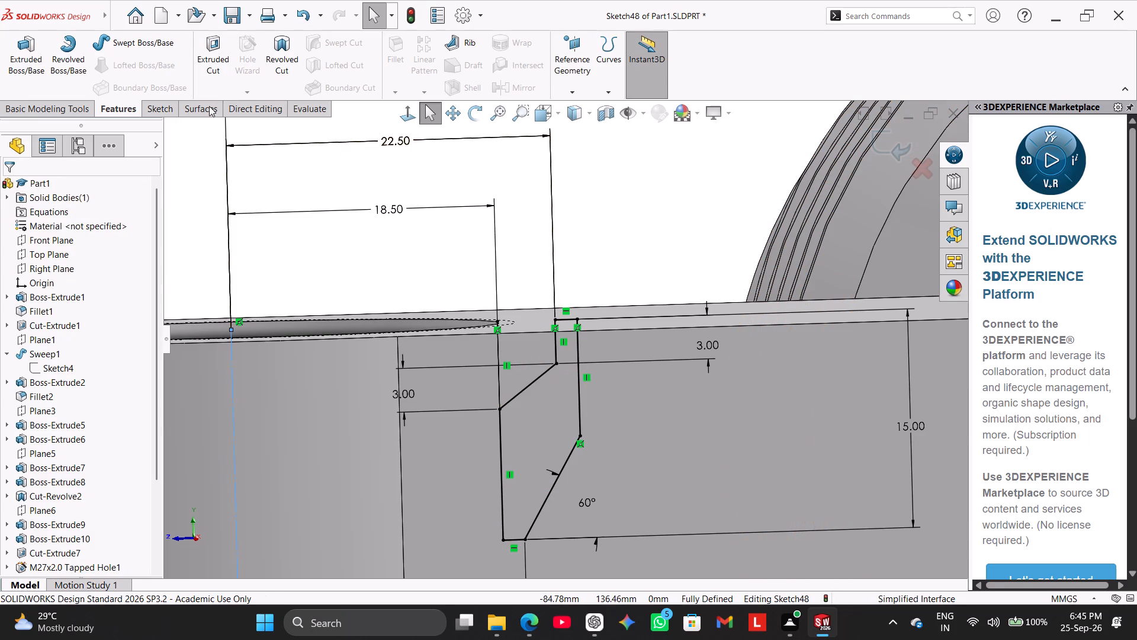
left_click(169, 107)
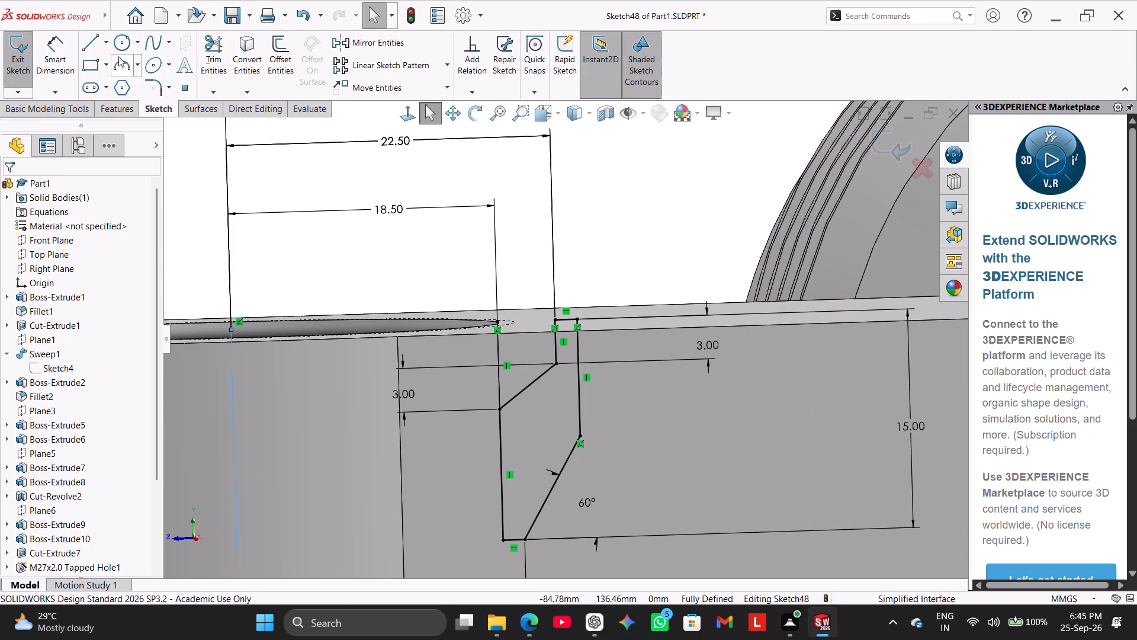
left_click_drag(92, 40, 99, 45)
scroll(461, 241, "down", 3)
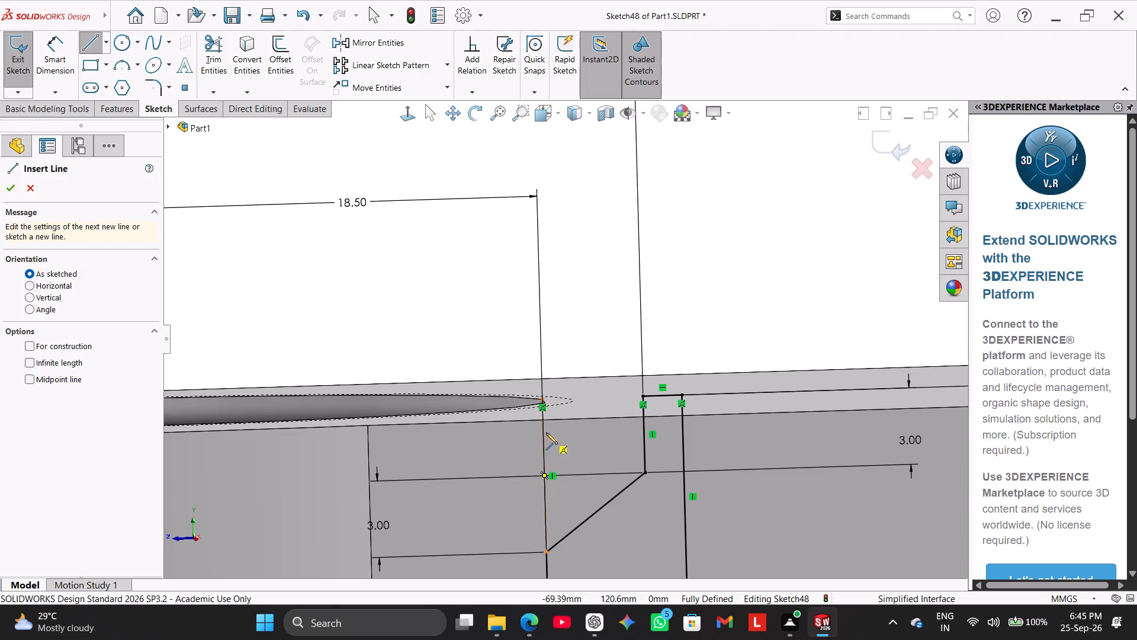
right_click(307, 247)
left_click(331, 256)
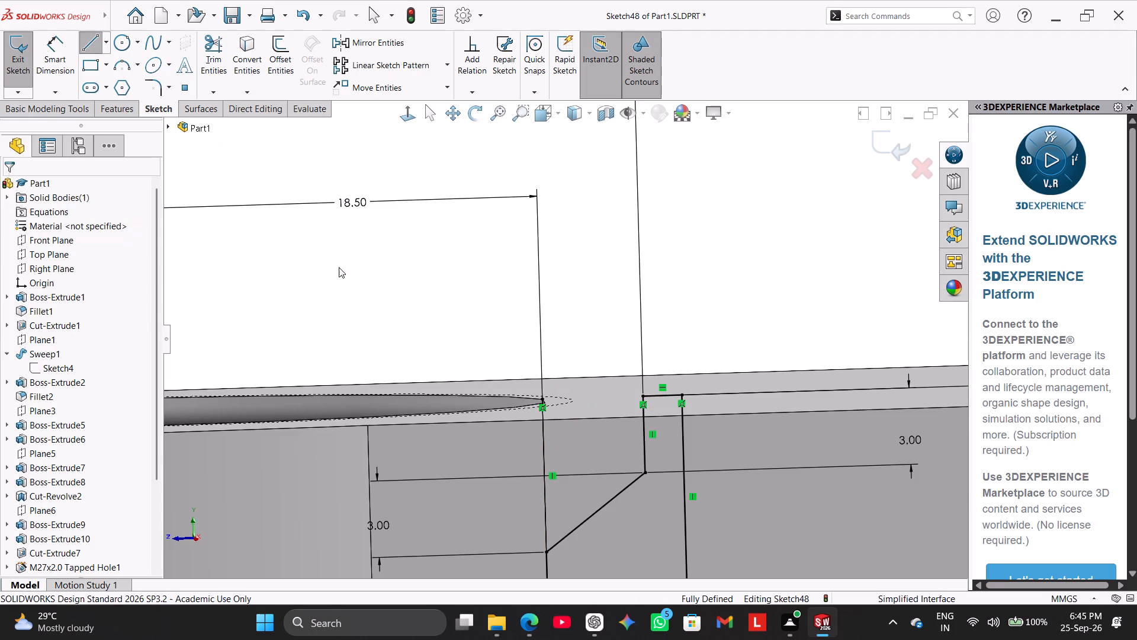
Draw a 4 mm horizontal line closing the upper chamfer profile between the tops of its 18.5 mm and 22.5 mm vertical lines.
right_click(541, 437)
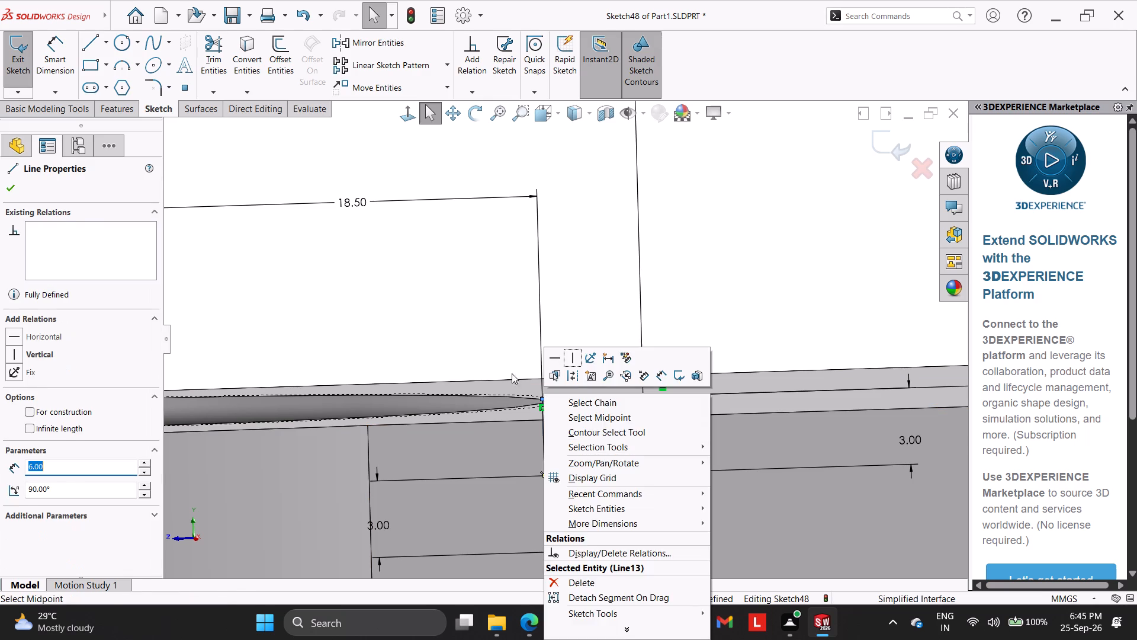
left_click(402, 297)
left_click(93, 36)
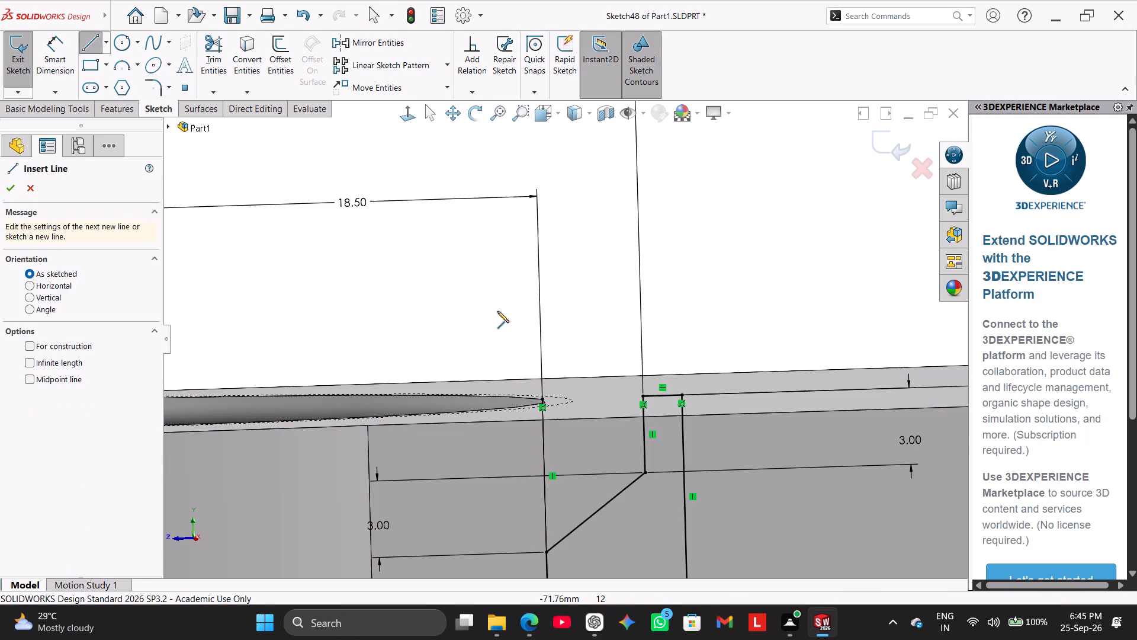
left_click(641, 395)
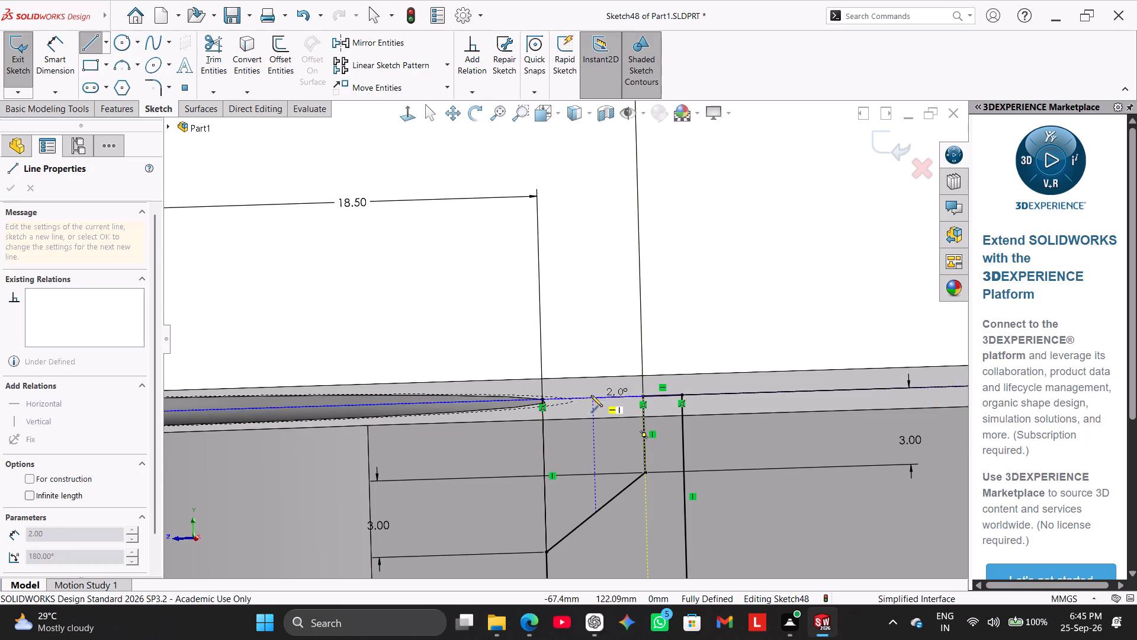
left_click(542, 399)
right_click(494, 303)
left_click(520, 310)
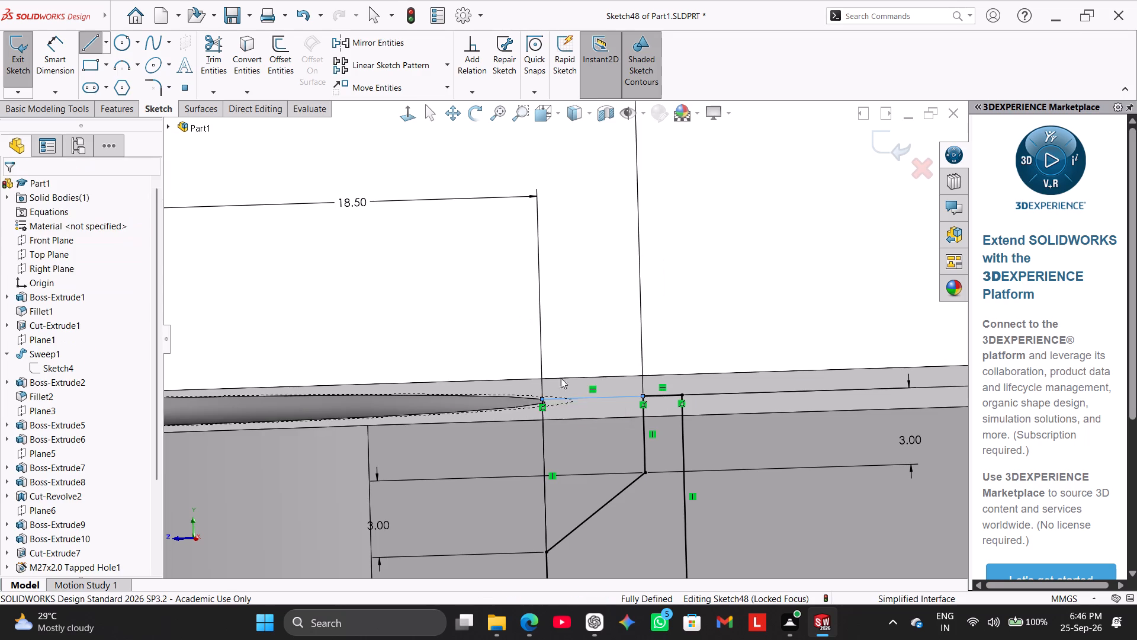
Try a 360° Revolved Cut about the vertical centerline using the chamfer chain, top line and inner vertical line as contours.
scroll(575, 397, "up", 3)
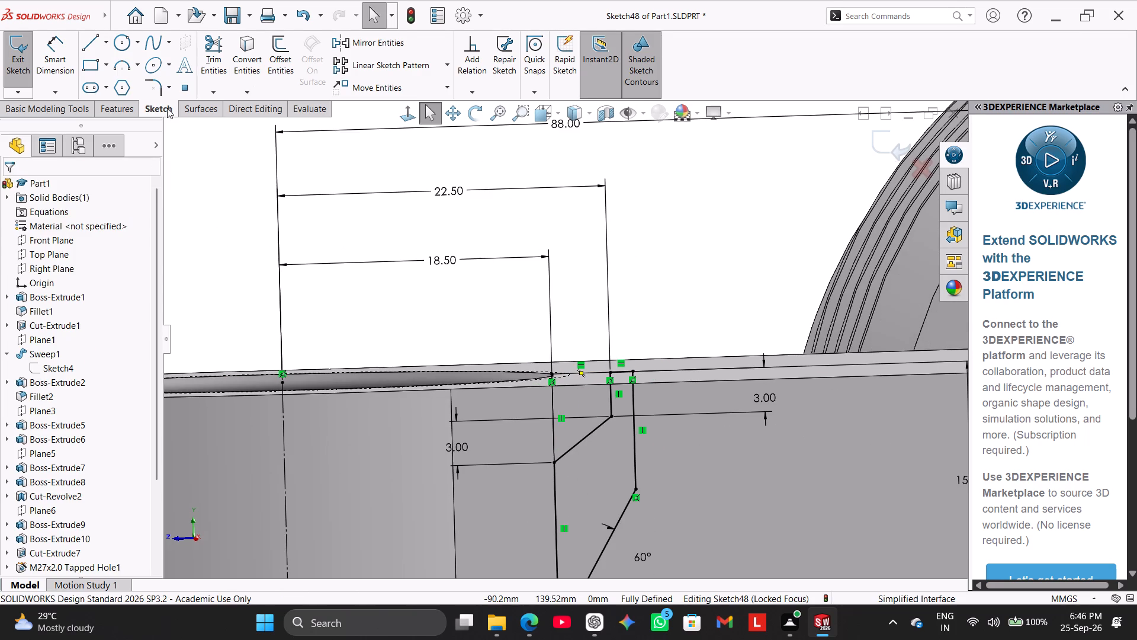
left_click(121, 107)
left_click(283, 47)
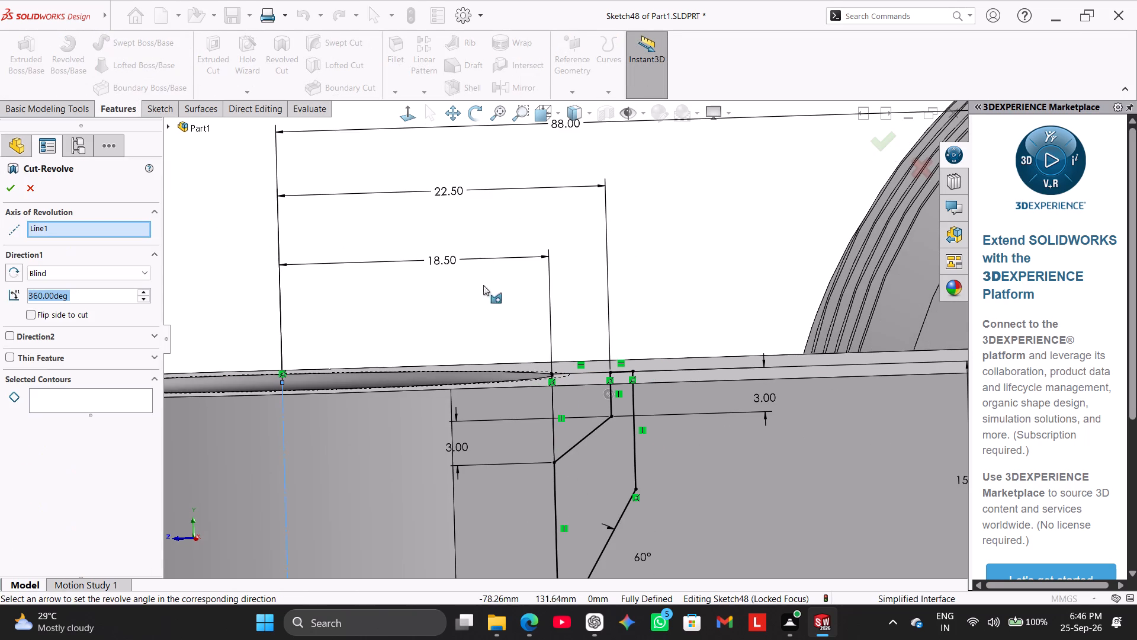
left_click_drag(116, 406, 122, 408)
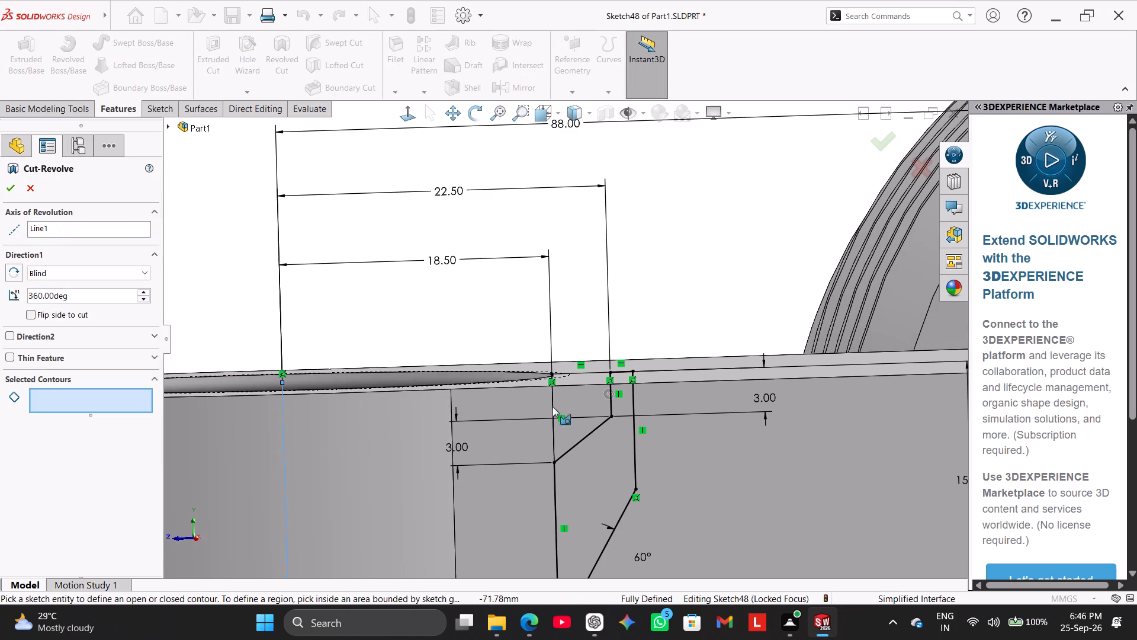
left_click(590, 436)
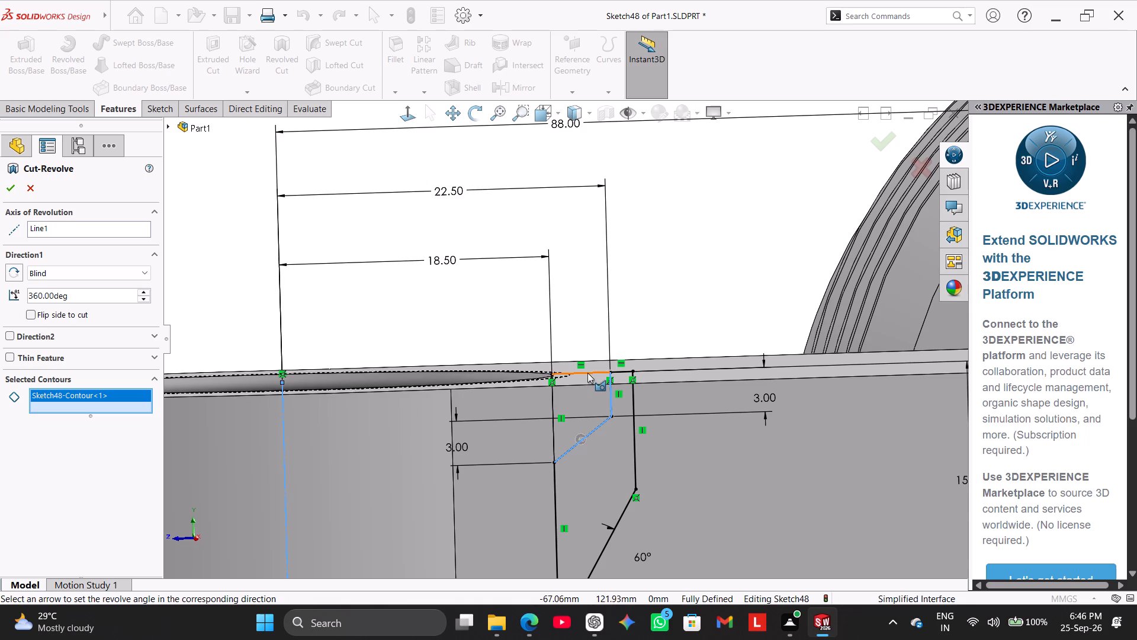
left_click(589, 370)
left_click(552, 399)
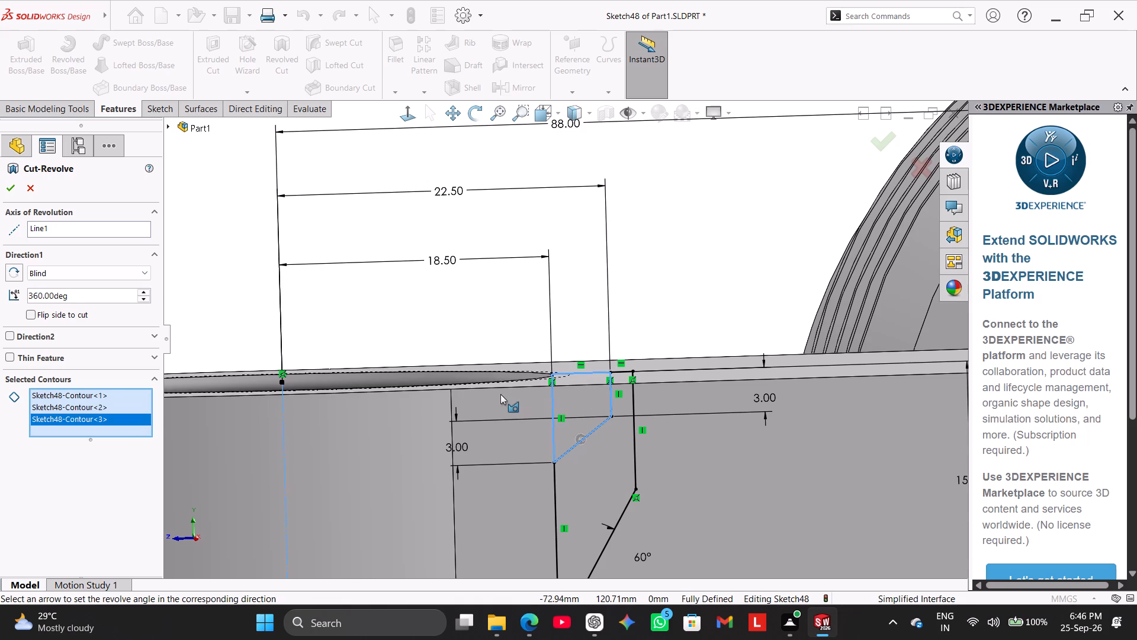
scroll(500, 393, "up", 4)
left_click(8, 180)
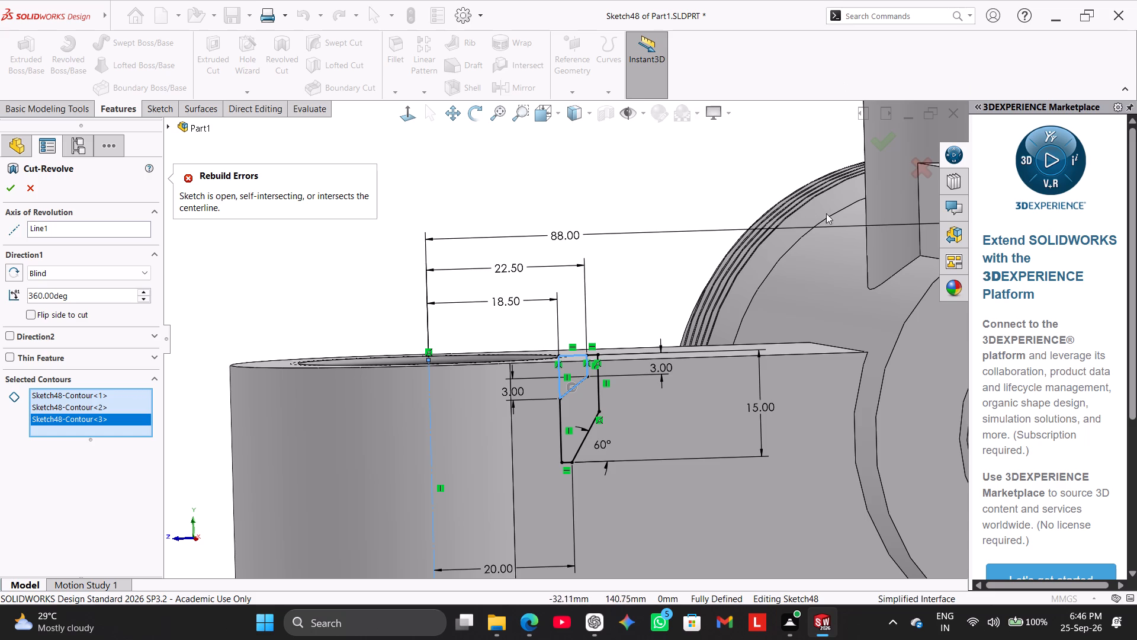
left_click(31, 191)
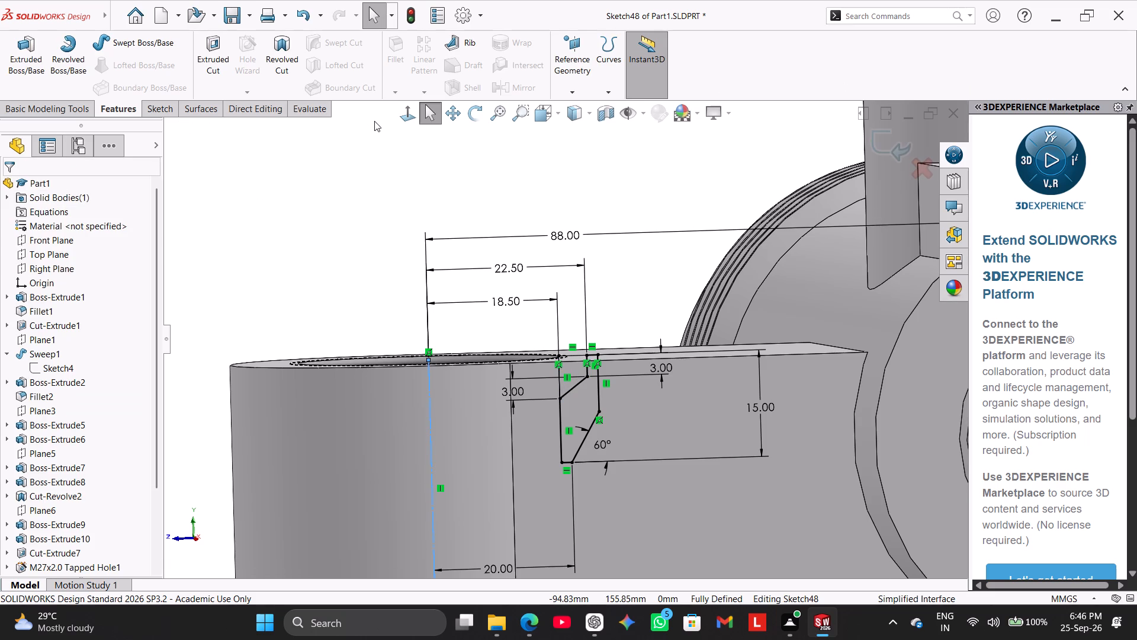
Convert the profile's outer vertical line, short outer top line, 60° line and lower inner vertical line to construction geometry.
left_click(159, 110)
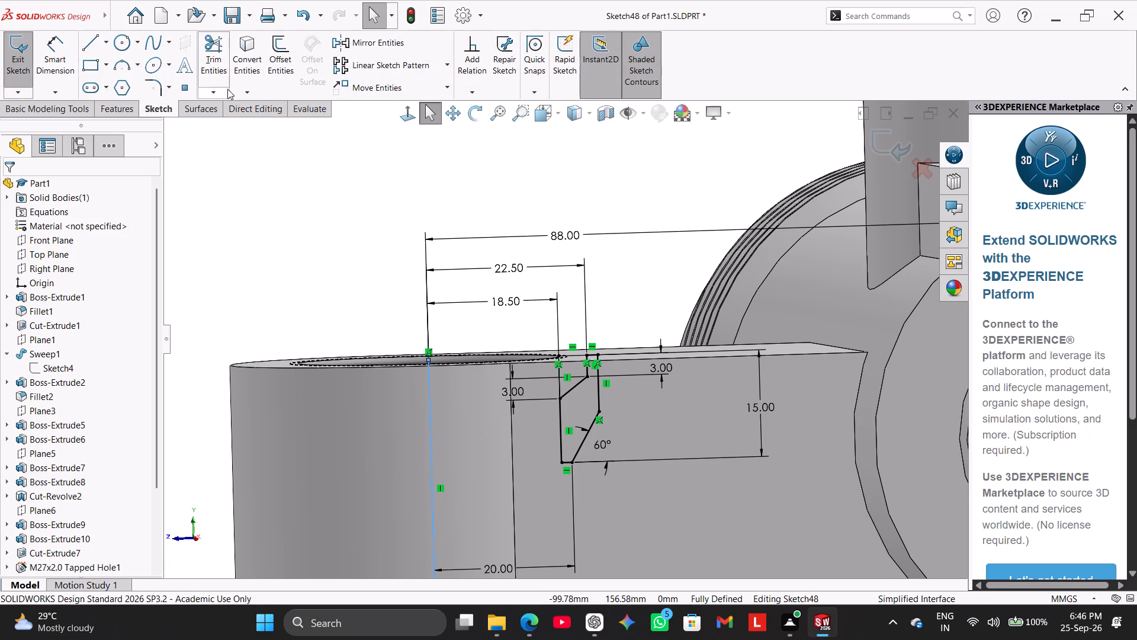
scroll(602, 379, "down", 3)
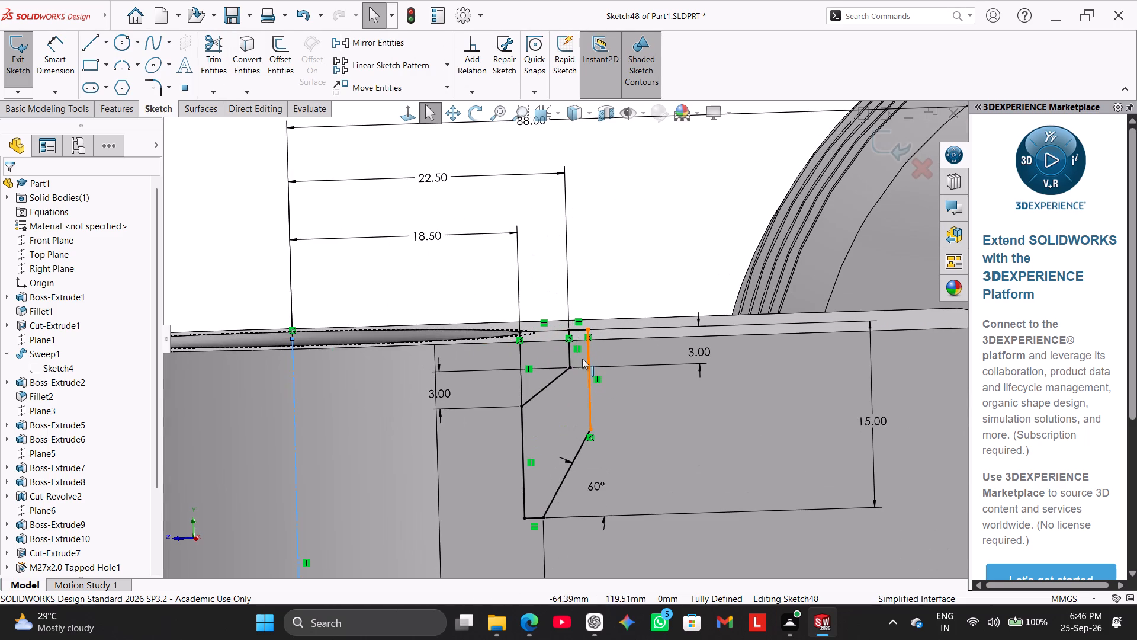
right_click(589, 352)
left_click(621, 334)
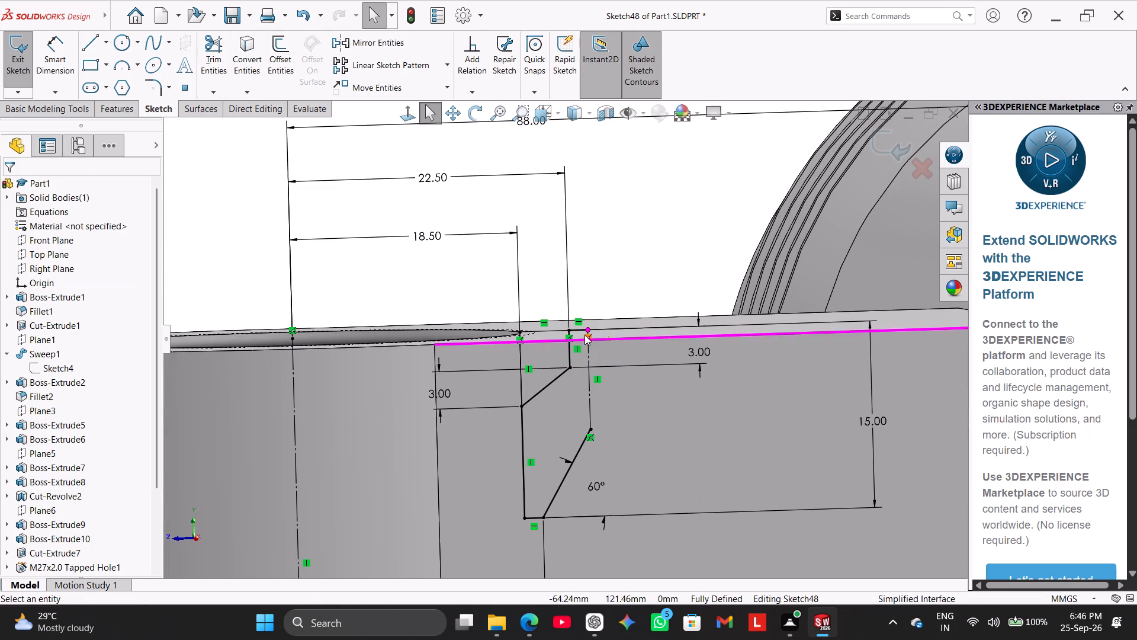
right_click(582, 329)
left_click(616, 313)
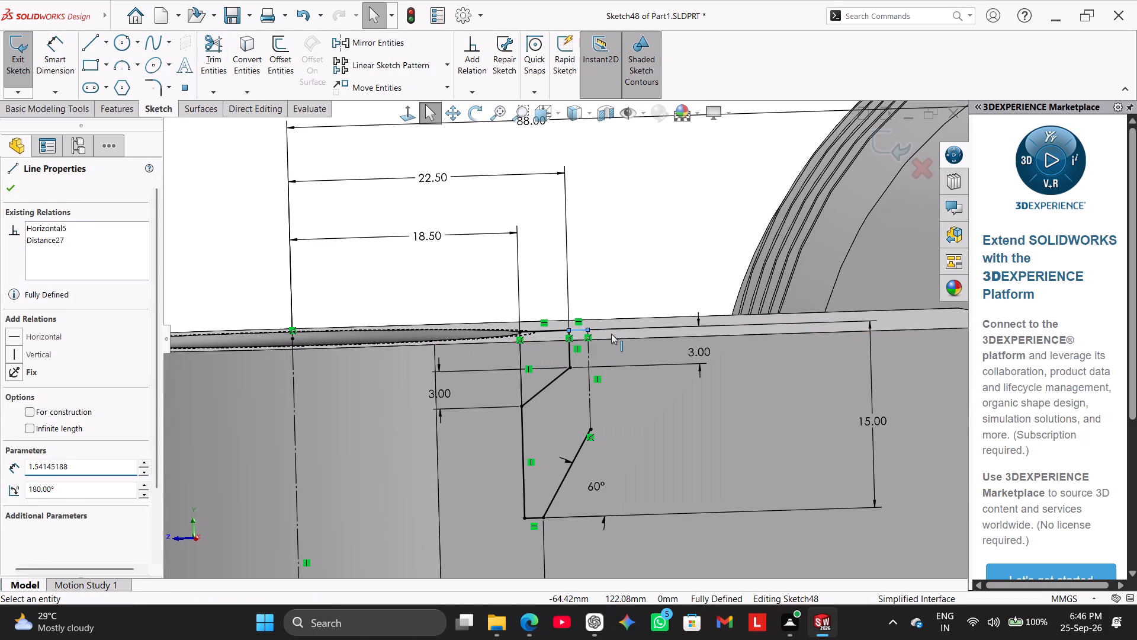
right_click(557, 377)
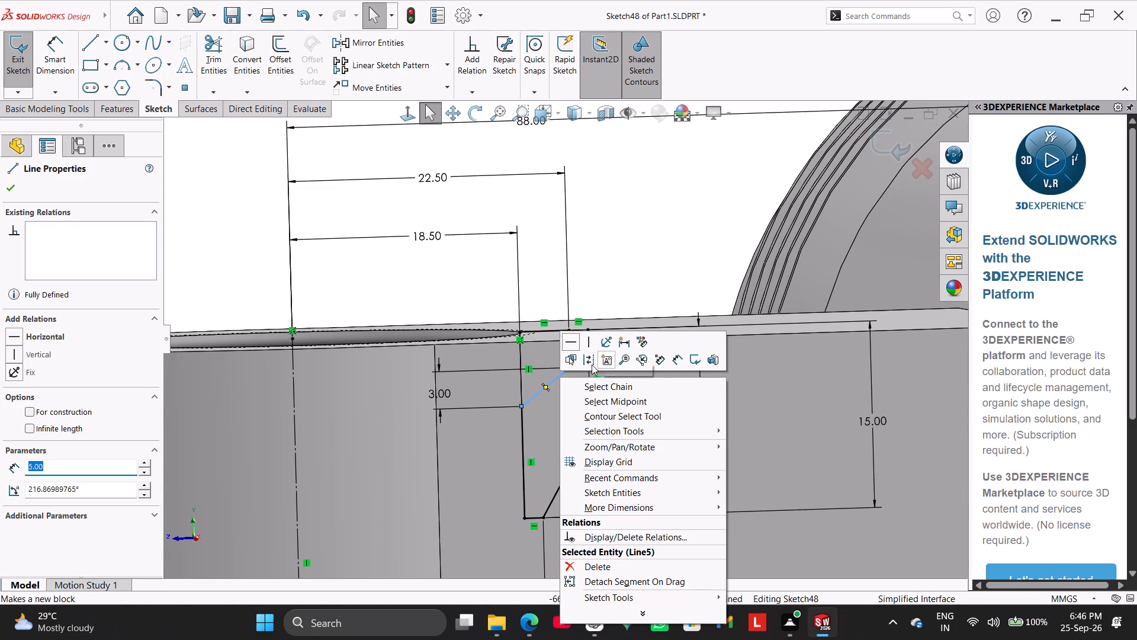
left_click(590, 361)
scroll(587, 345, "down", 3)
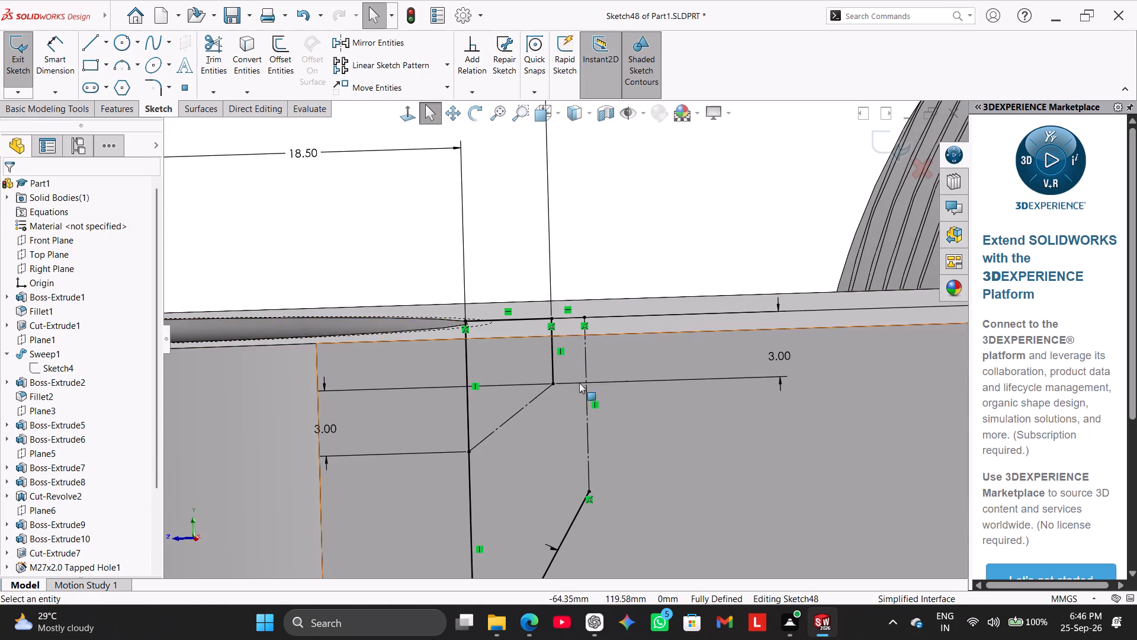
scroll(580, 390, "up", 2)
right_click(571, 459)
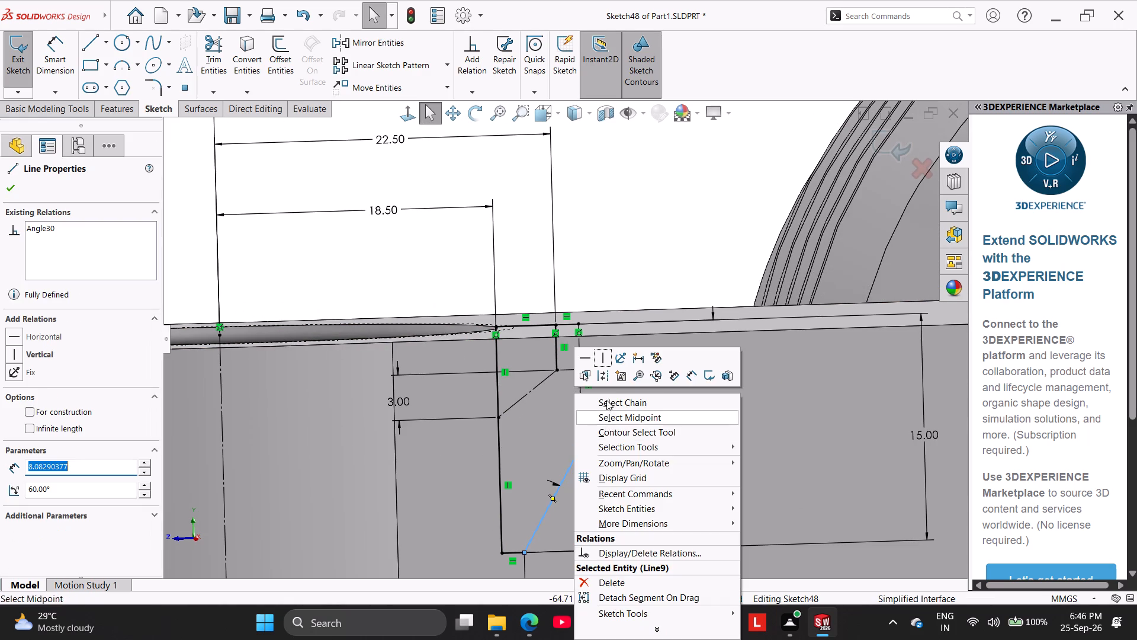
left_click(603, 370)
right_click(500, 443)
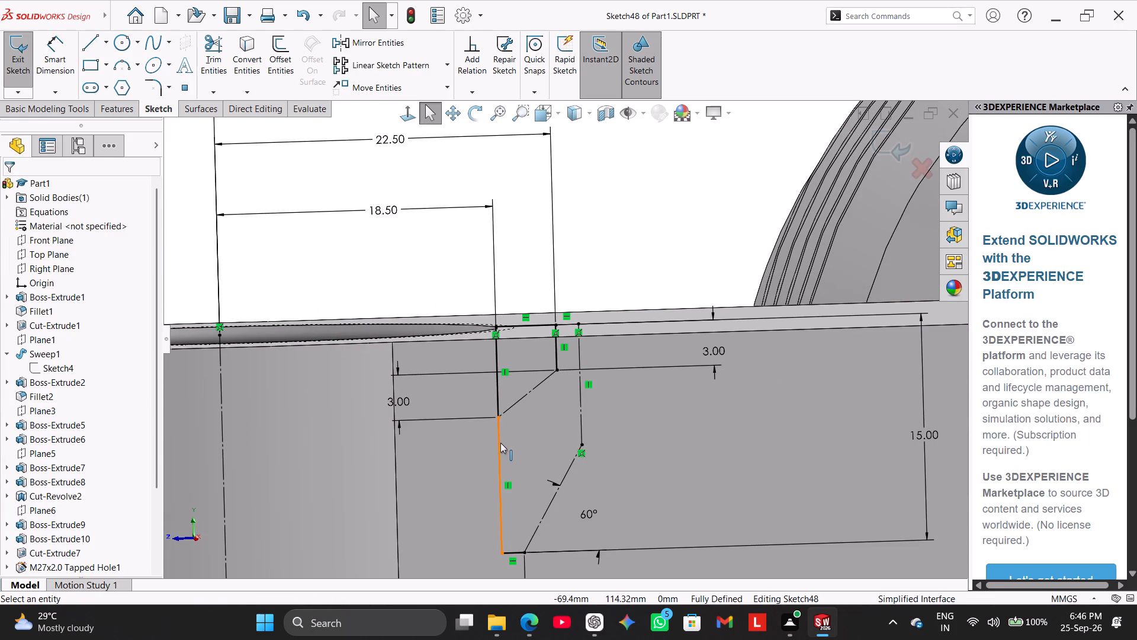
left_click(532, 372)
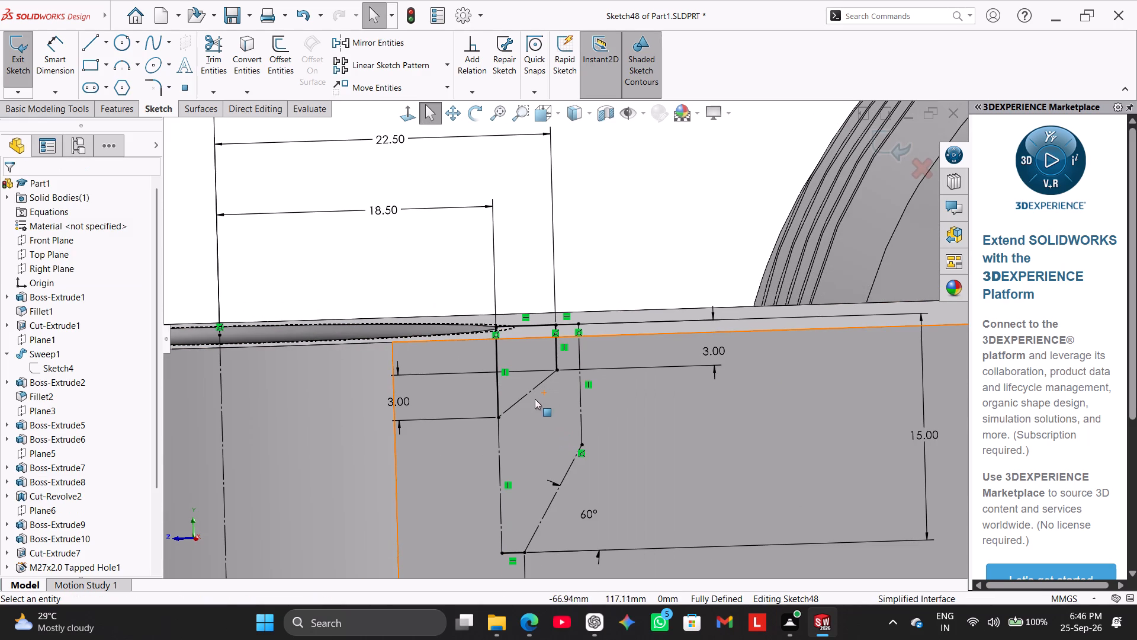
right_click(531, 389)
left_click(562, 375)
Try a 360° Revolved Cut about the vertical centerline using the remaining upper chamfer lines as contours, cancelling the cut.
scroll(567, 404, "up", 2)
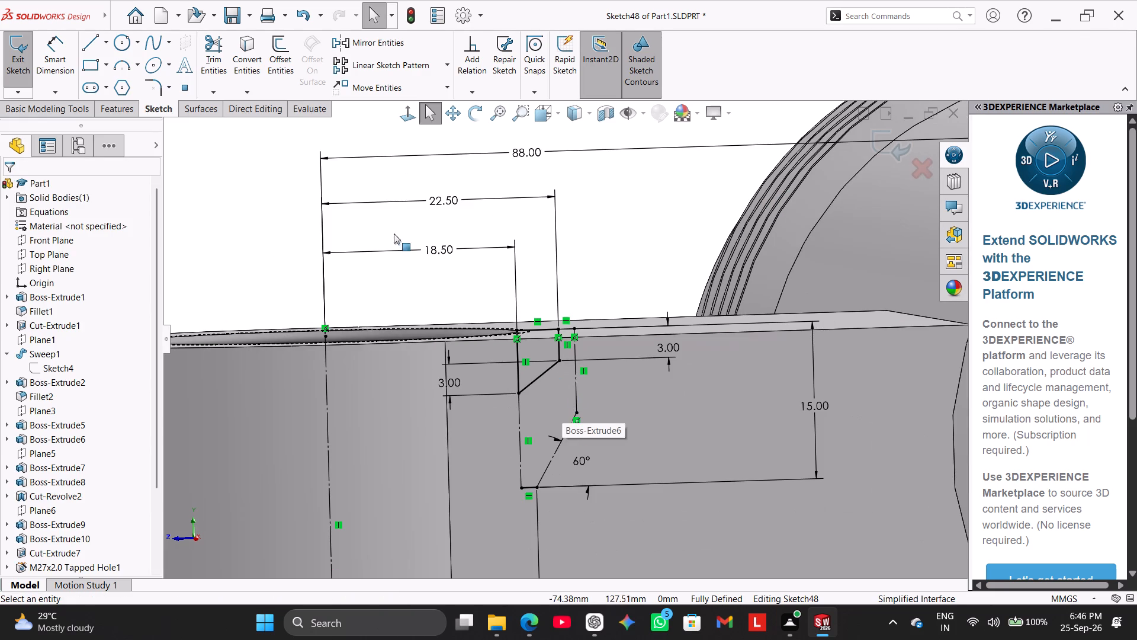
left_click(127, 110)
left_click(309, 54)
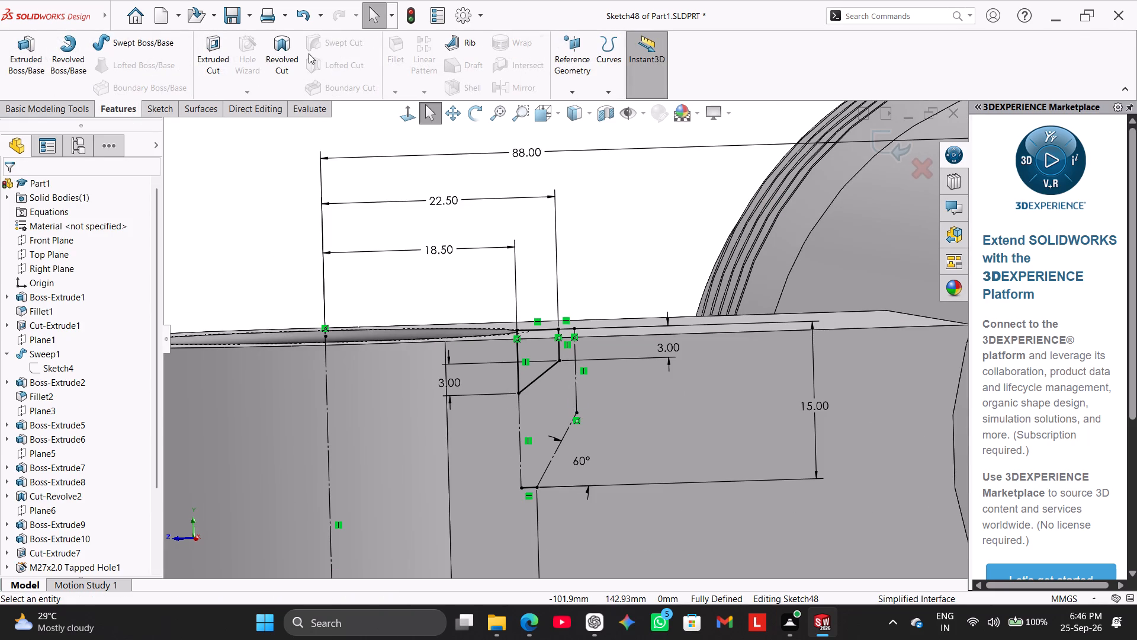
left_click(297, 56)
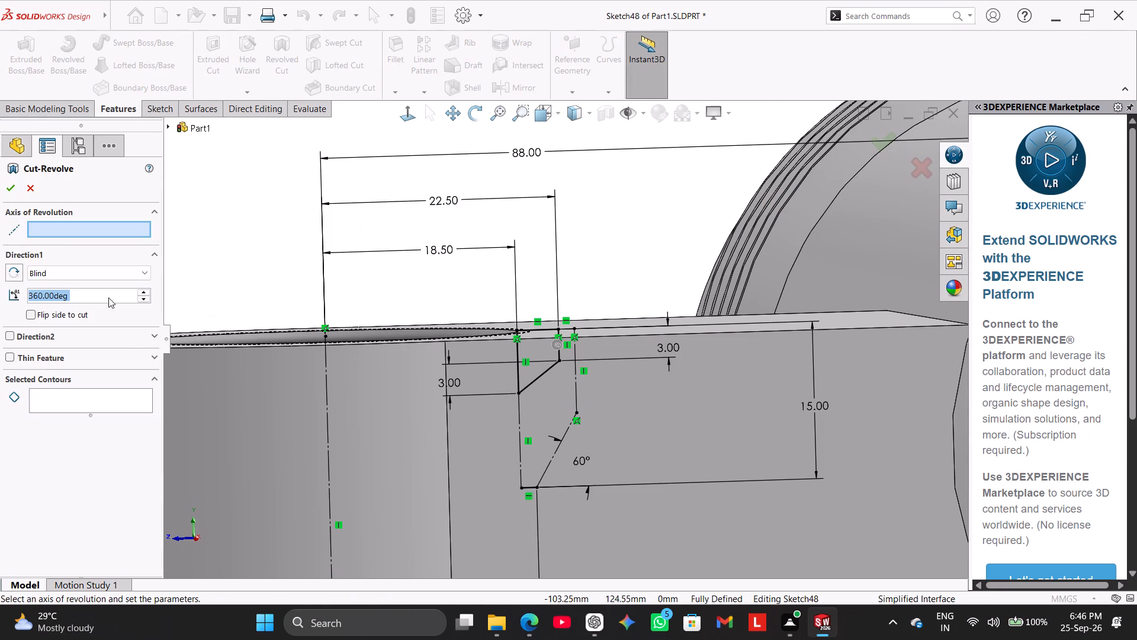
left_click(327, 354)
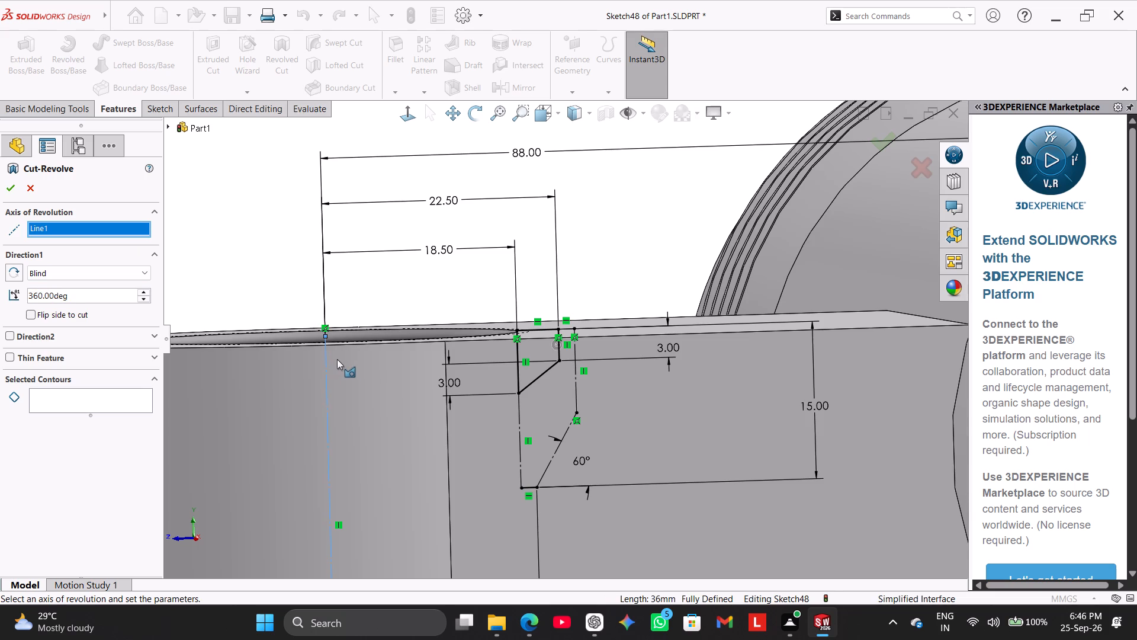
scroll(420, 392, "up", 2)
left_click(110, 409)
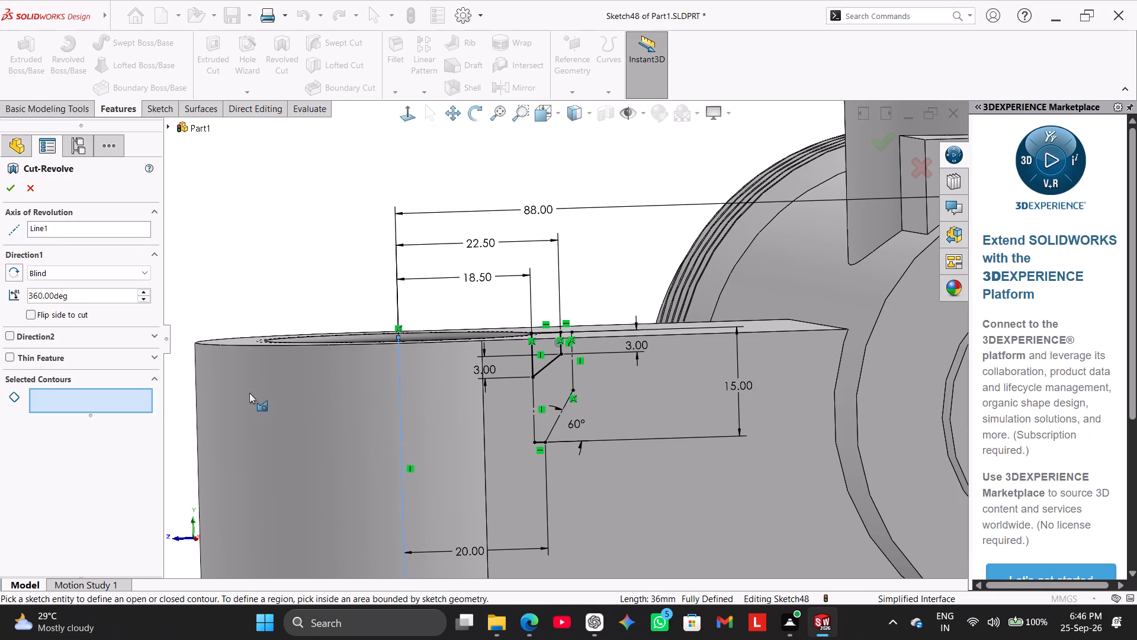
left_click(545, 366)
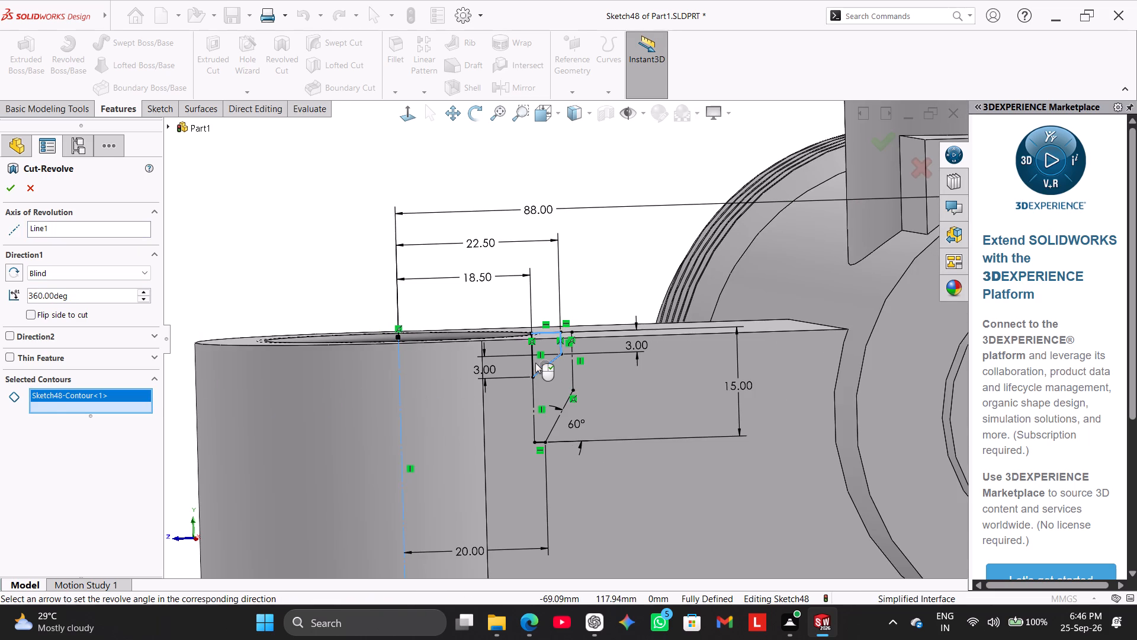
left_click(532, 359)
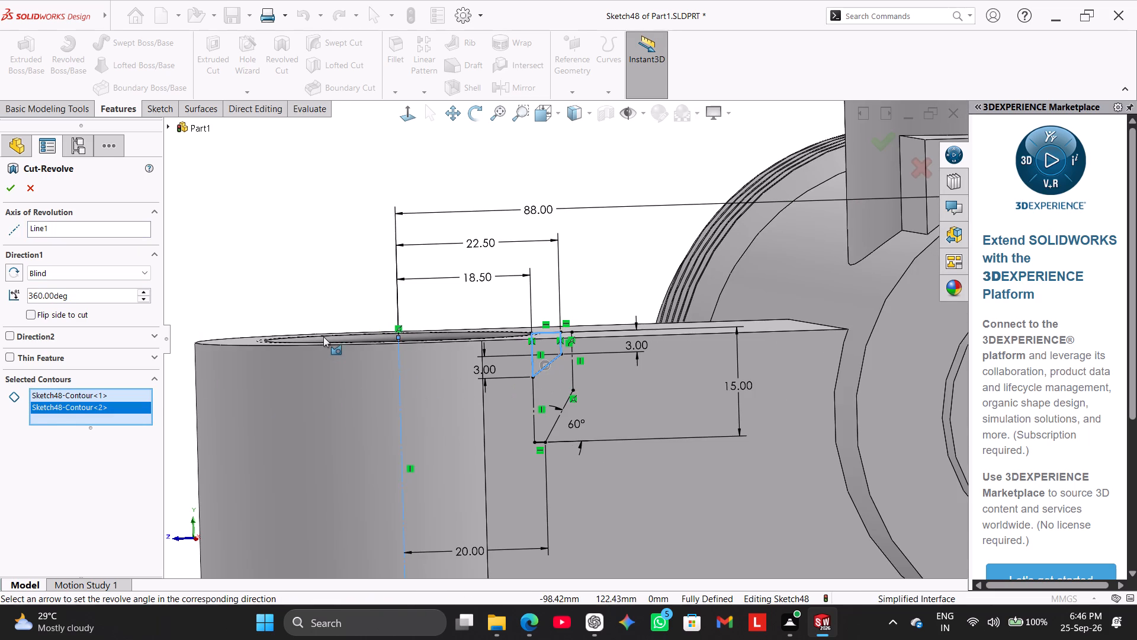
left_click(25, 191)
Delete the overlapping 6 mm vertical line on the inner side of the upper chamfer profile.
right_click(532, 356)
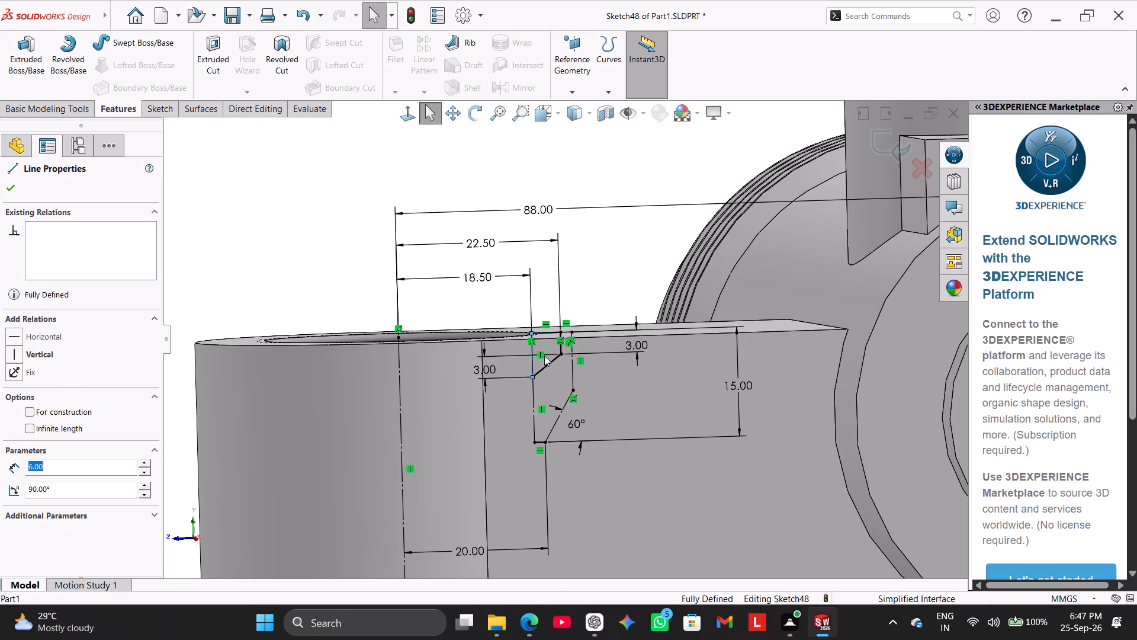
left_click(568, 529)
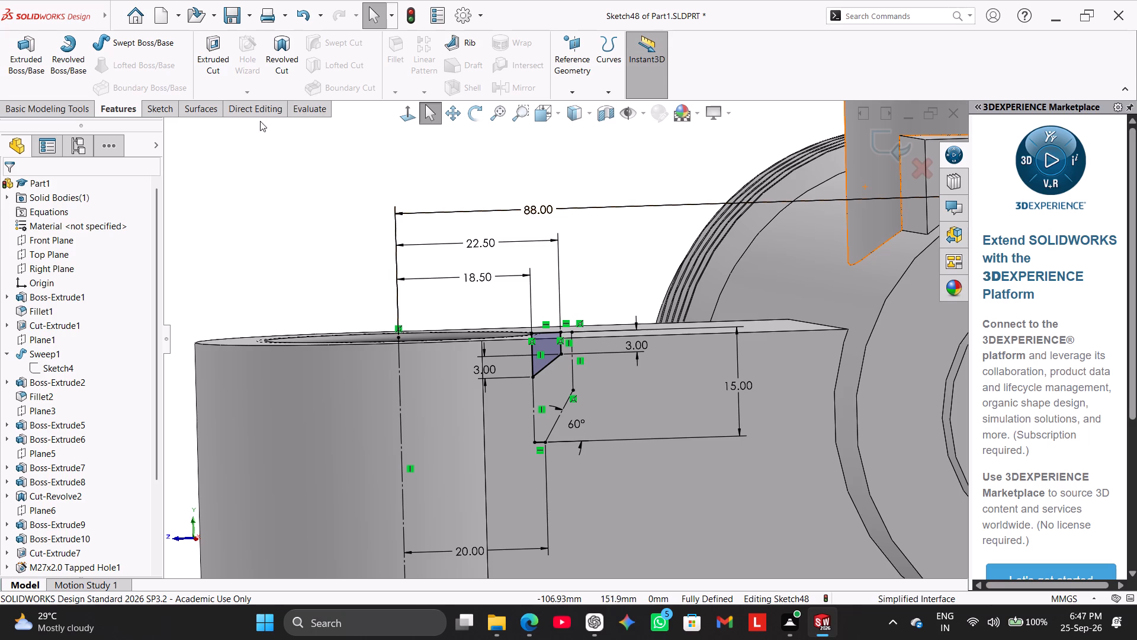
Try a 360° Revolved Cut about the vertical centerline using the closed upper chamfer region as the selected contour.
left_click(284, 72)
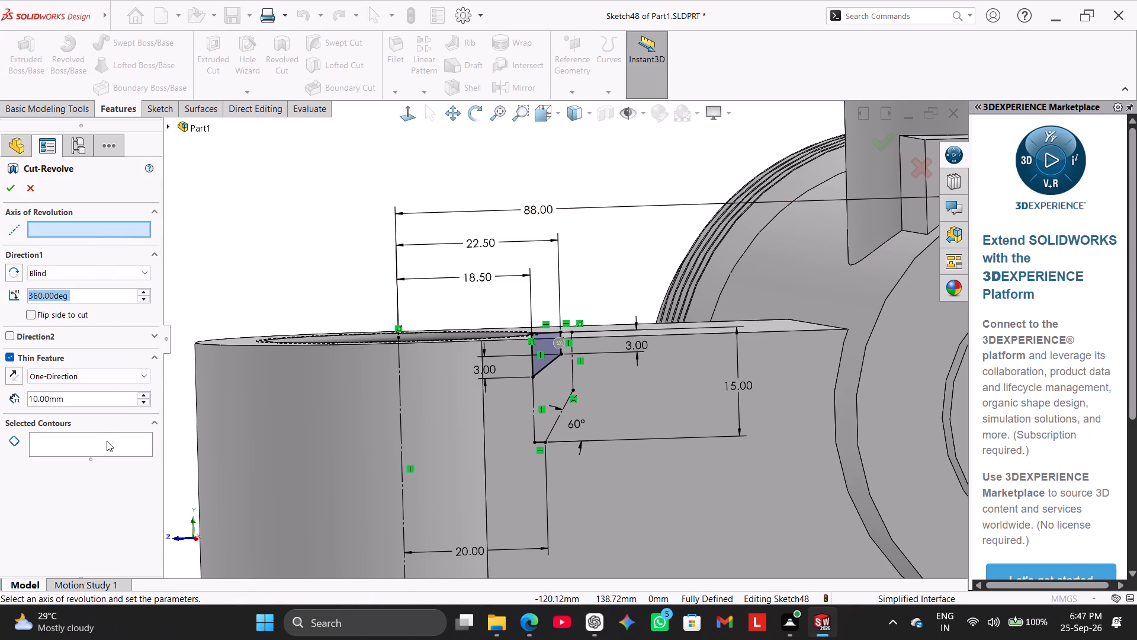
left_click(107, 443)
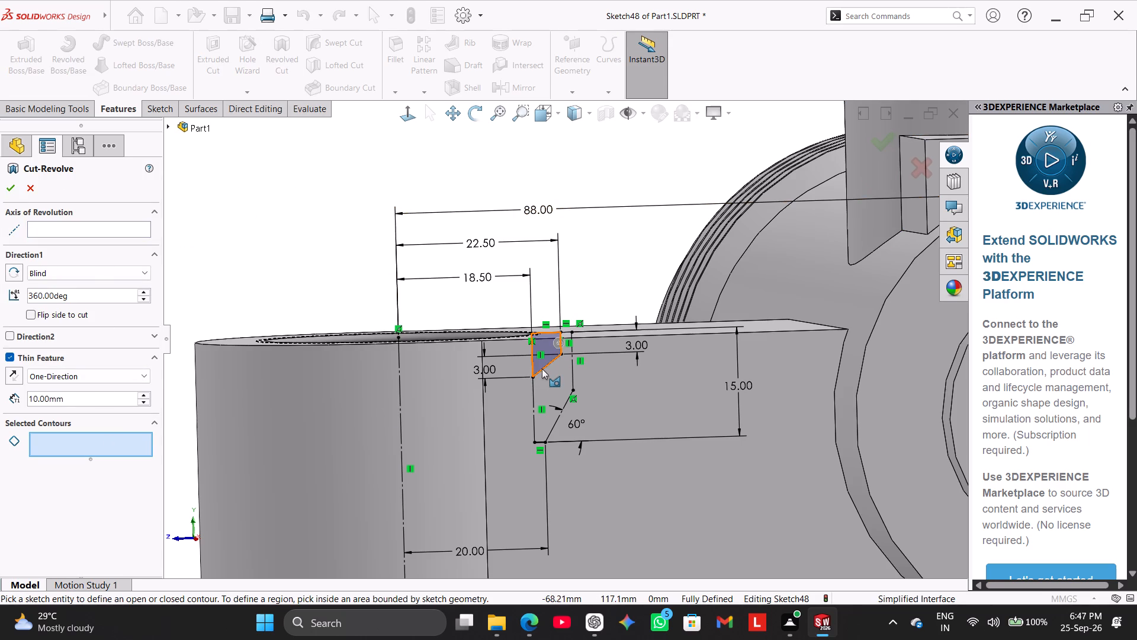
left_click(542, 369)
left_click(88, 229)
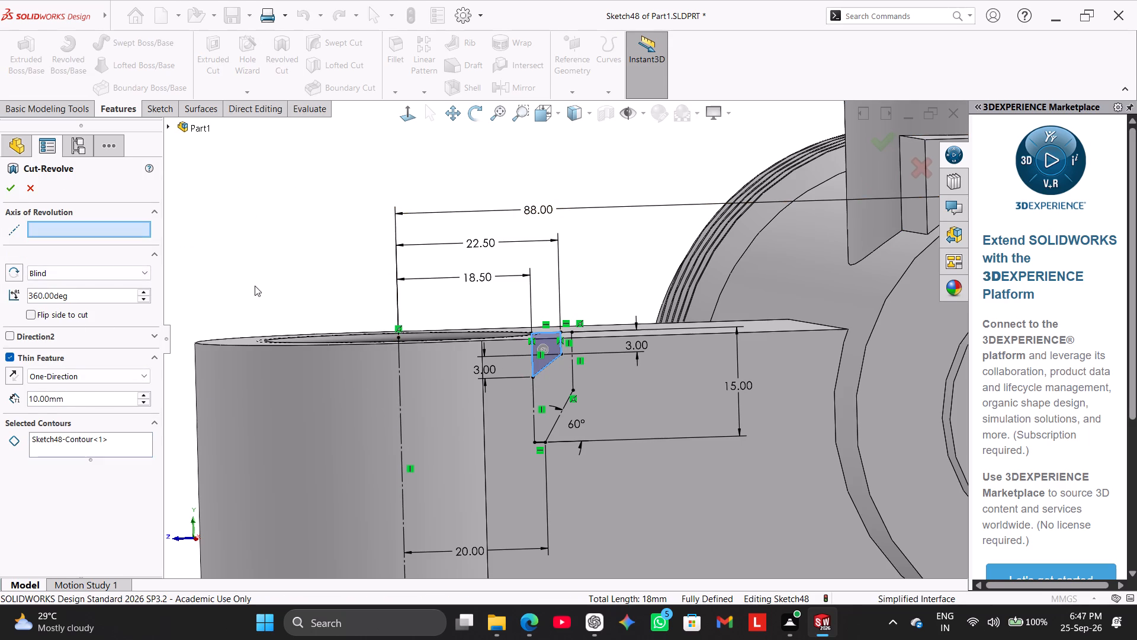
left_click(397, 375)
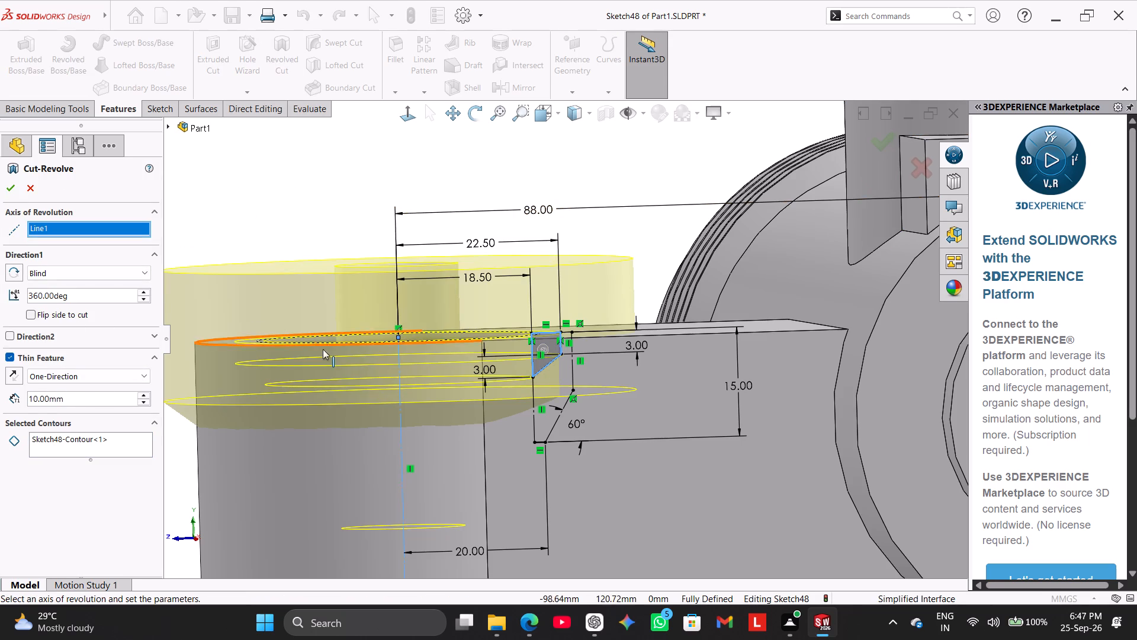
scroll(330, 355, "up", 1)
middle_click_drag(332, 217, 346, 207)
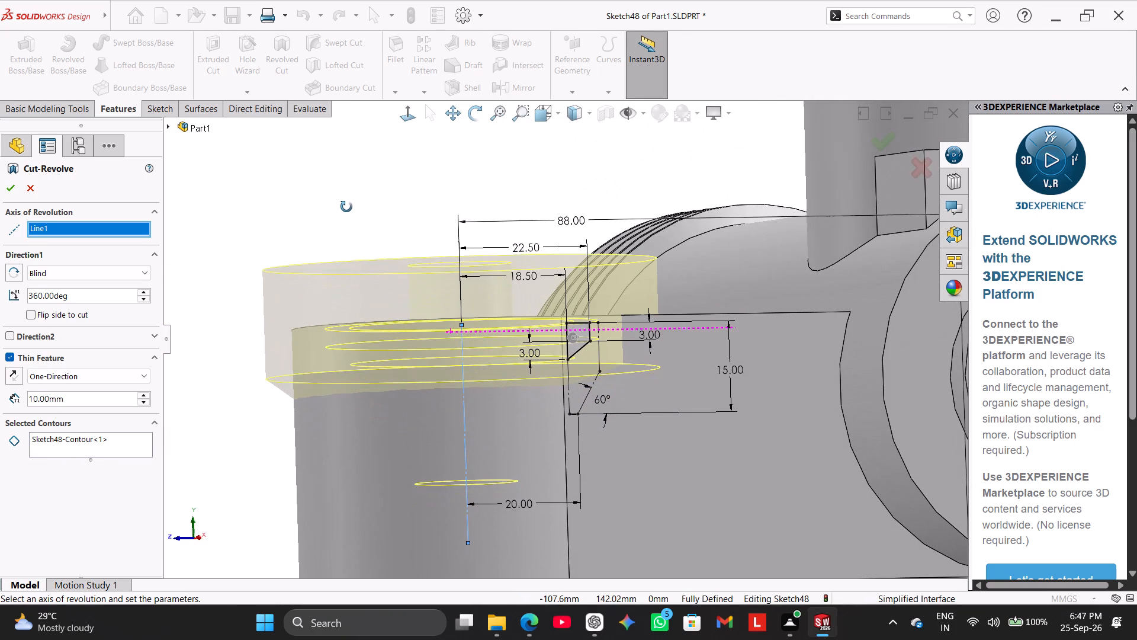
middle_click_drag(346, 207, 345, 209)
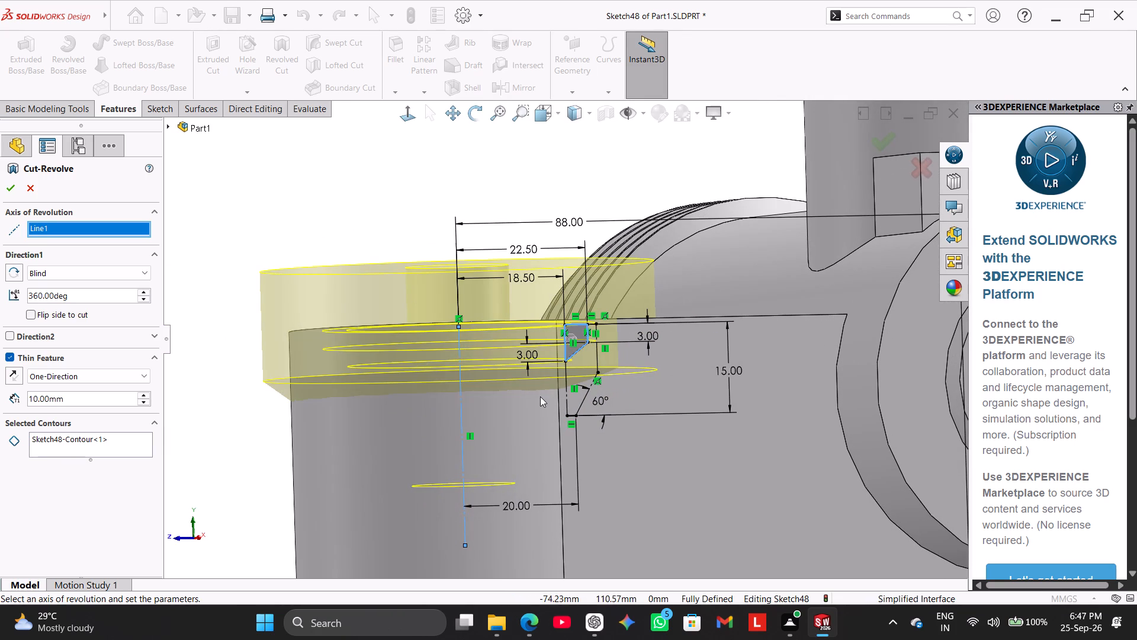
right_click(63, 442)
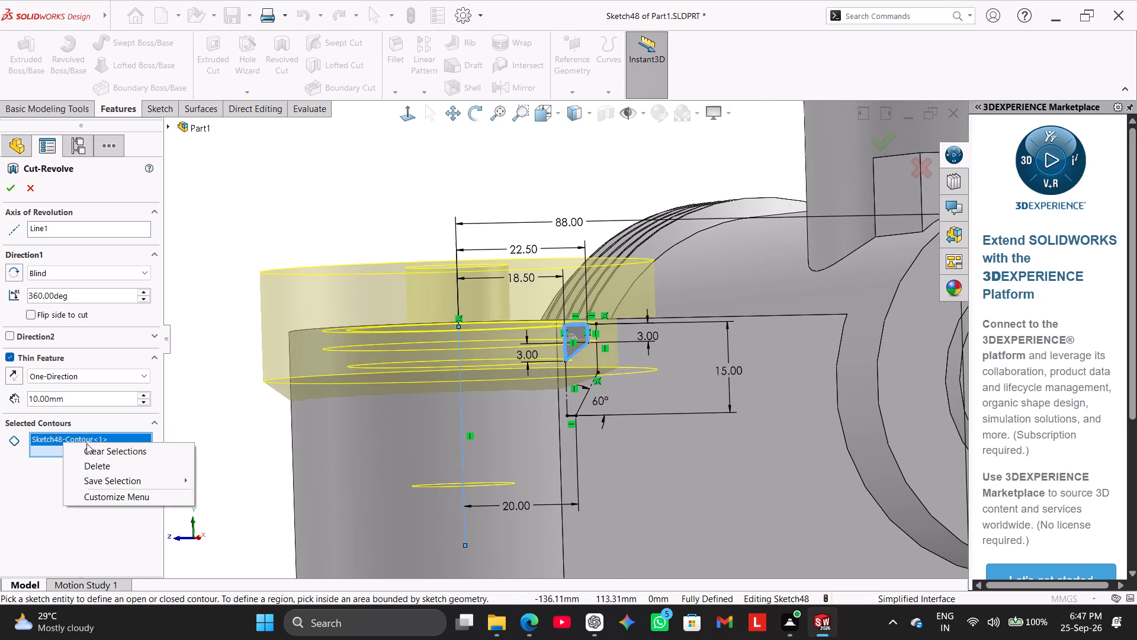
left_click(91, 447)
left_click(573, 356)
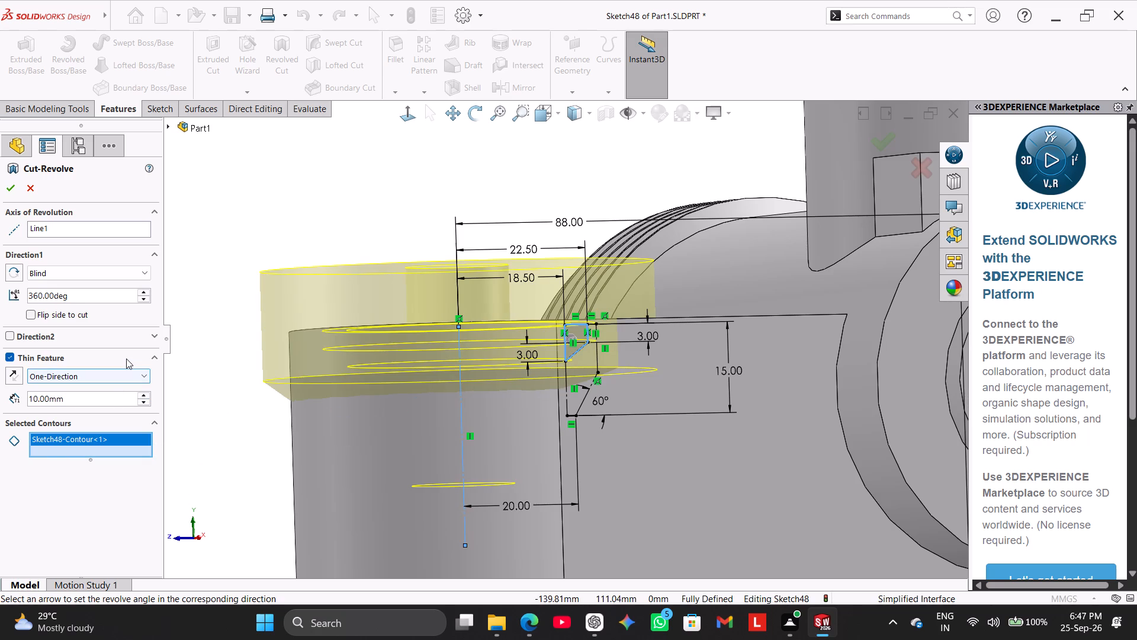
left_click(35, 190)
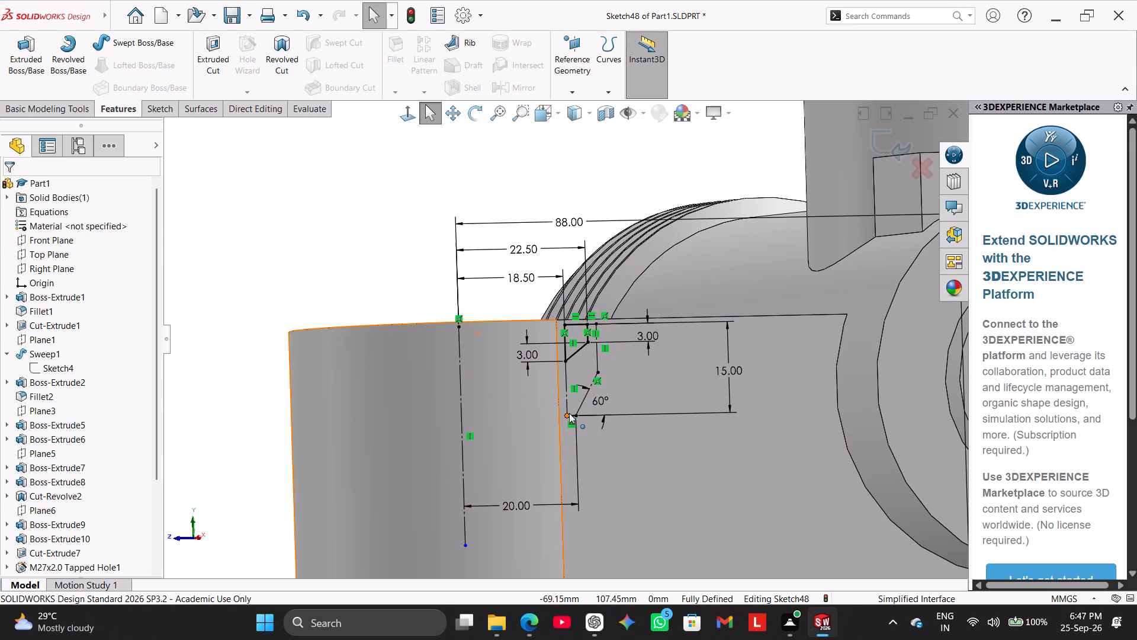
Convert the short horizontal line at the bottom of the stepped profile to construction geometry.
scroll(594, 424, "down", 4)
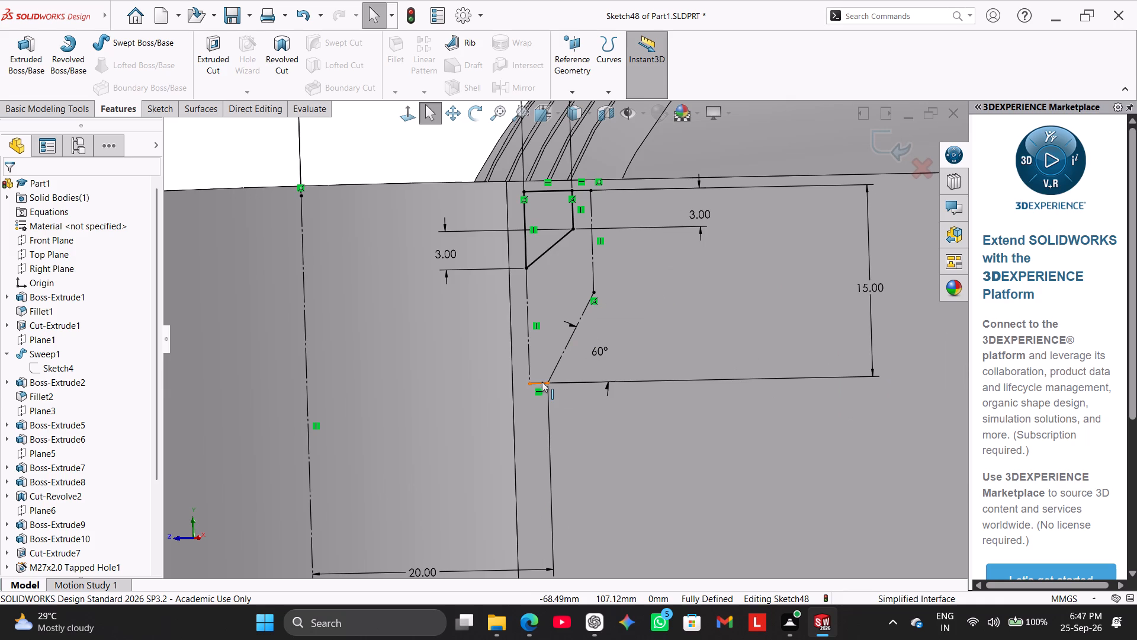
right_click(542, 382)
left_click(571, 364)
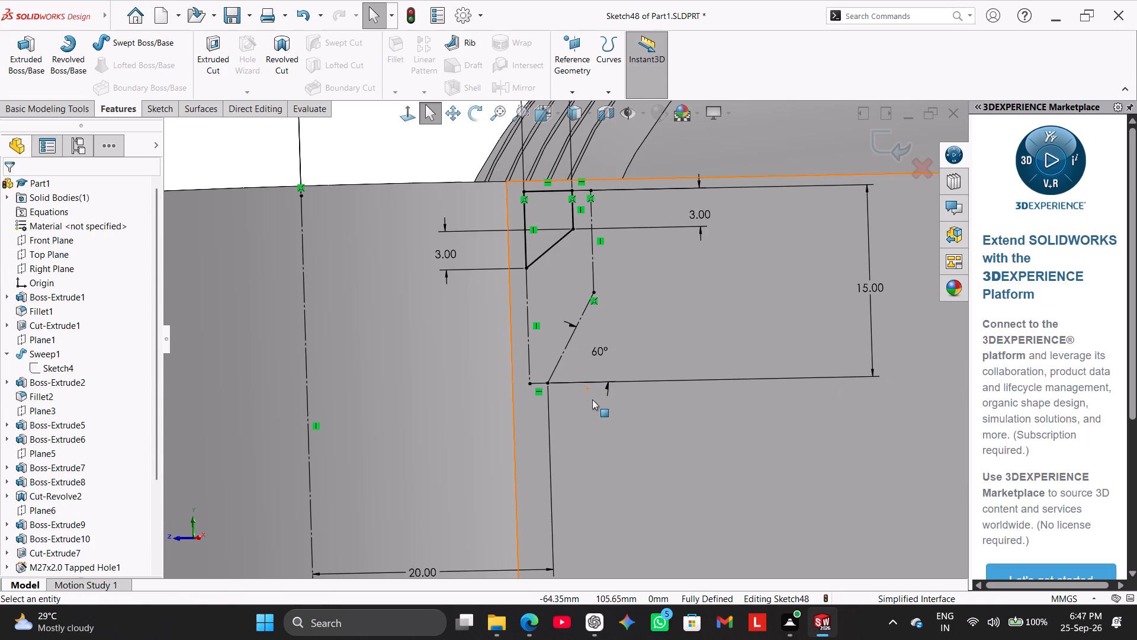
Revolve-cut the closed upper chamfer profile 360° about the side boss's vertical centerline, without a thin feature.
middle_click_drag(553, 343, 586, 355)
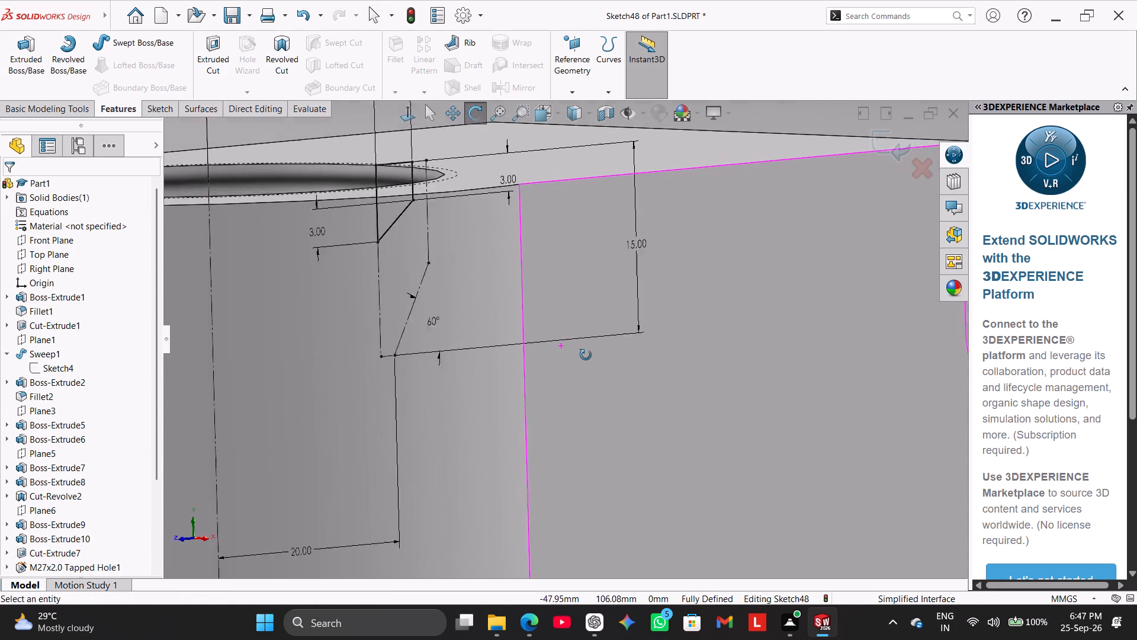
middle_click_drag(586, 355, 587, 357)
left_click(403, 105)
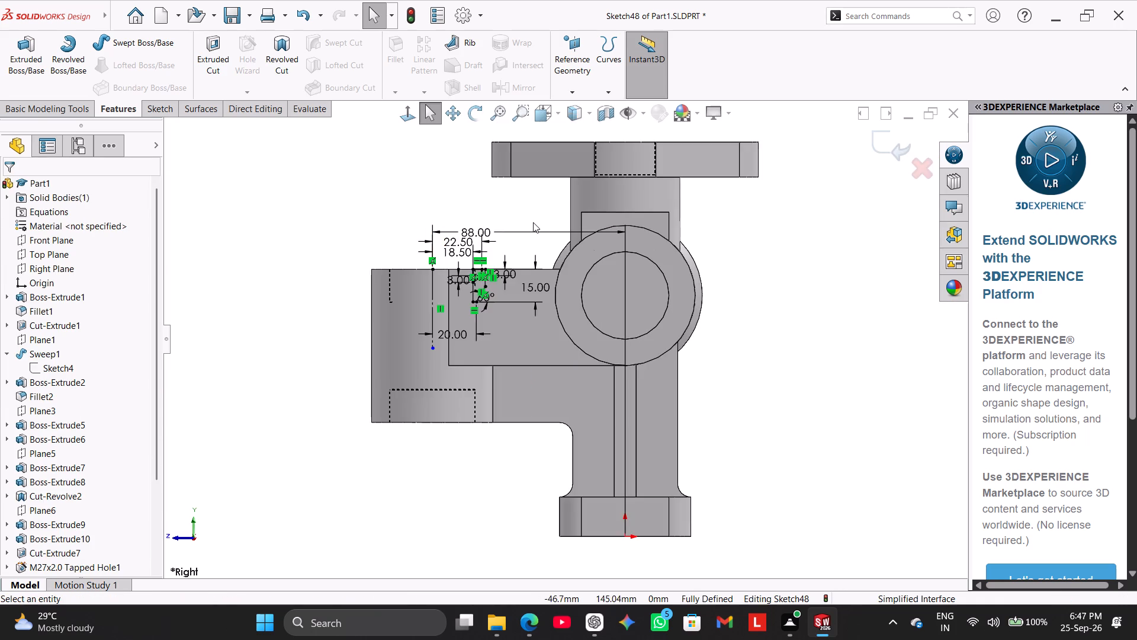
scroll(529, 236, "down", 10)
scroll(487, 243, "up", 2)
scroll(496, 245, "down", 3)
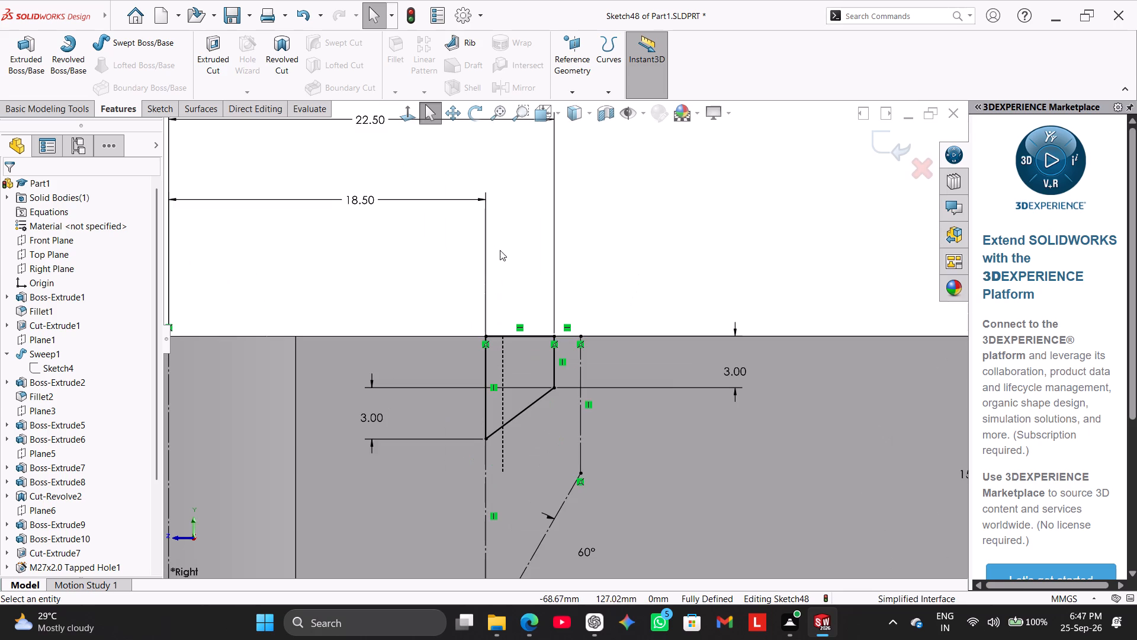
scroll(615, 334, "down", 3)
scroll(567, 346, "up", 6)
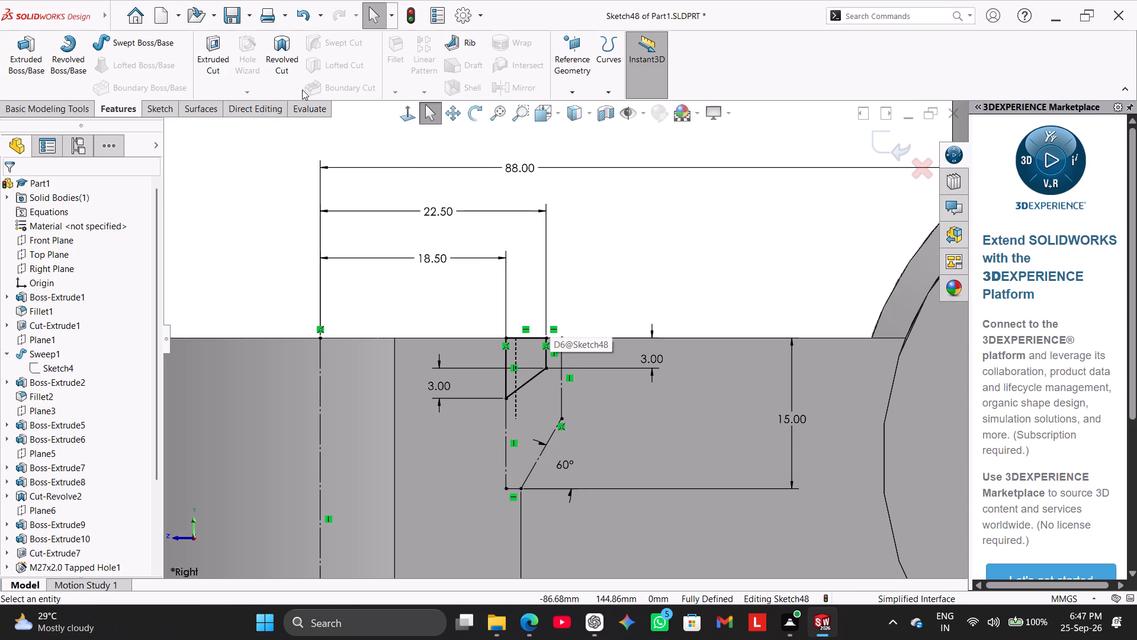
left_click(287, 65)
scroll(395, 315, "up", 2)
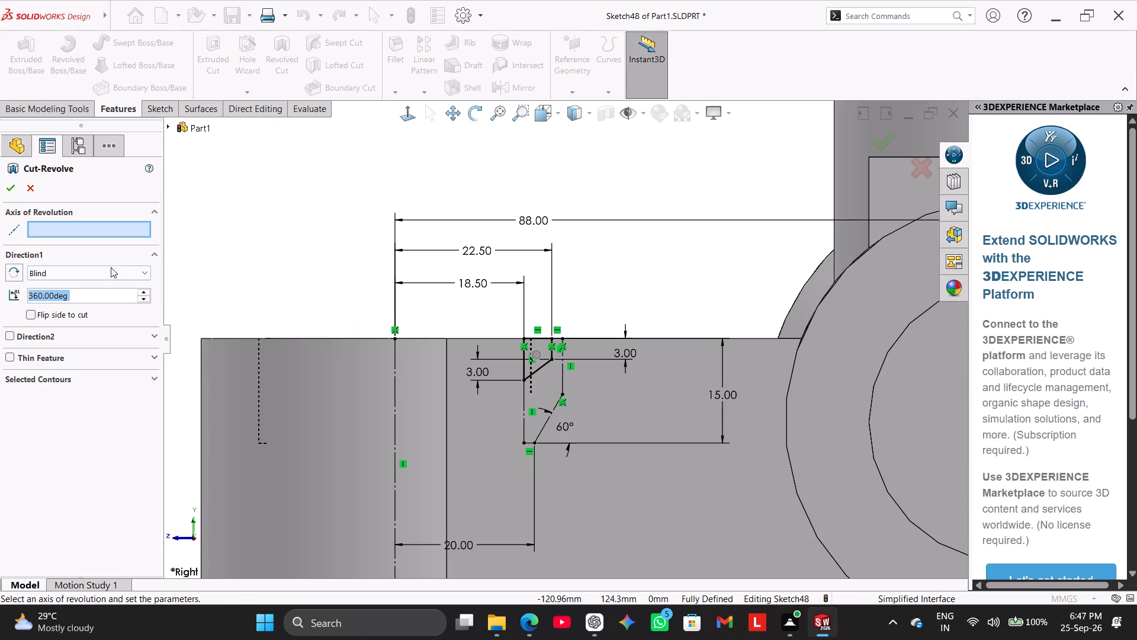
left_click(104, 227)
left_click(392, 376)
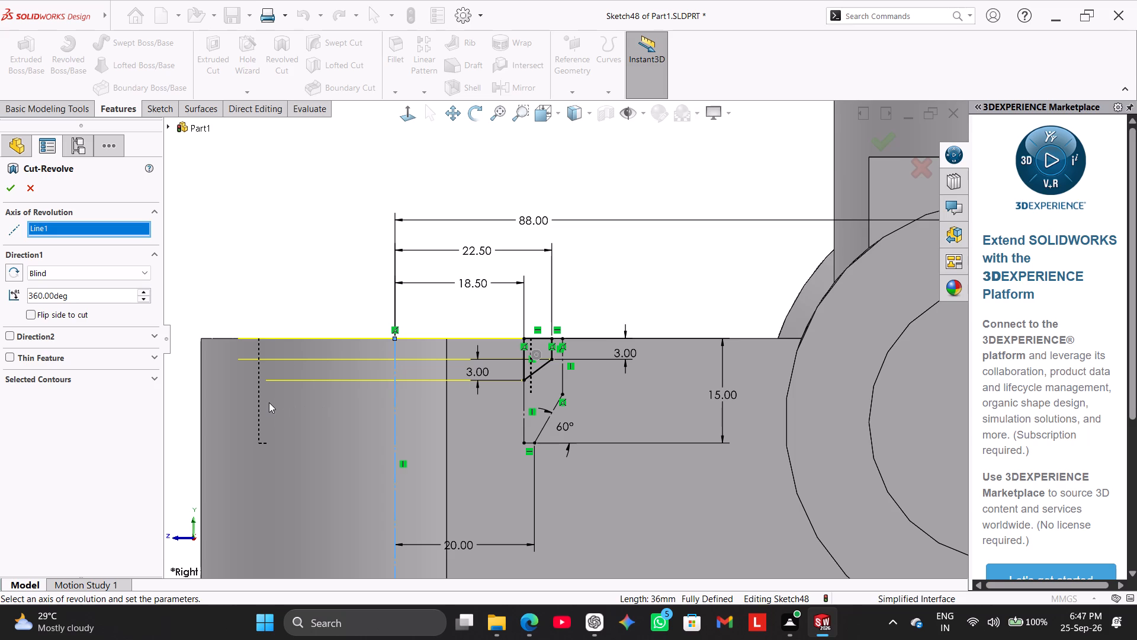
middle_click_drag(278, 296, 287, 284)
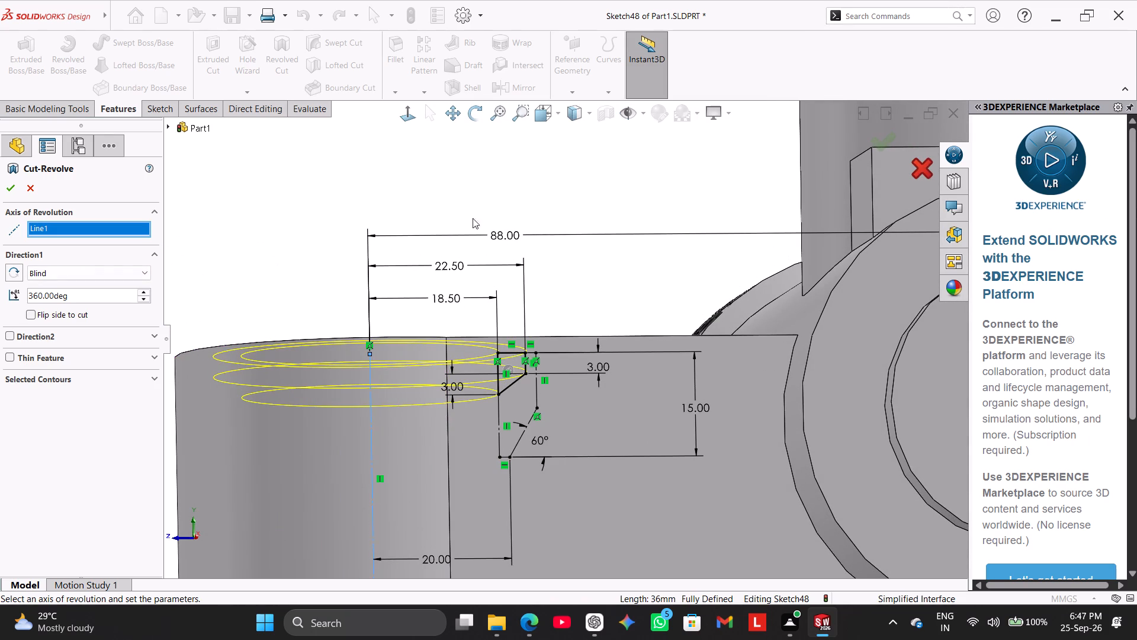
left_click(10, 187)
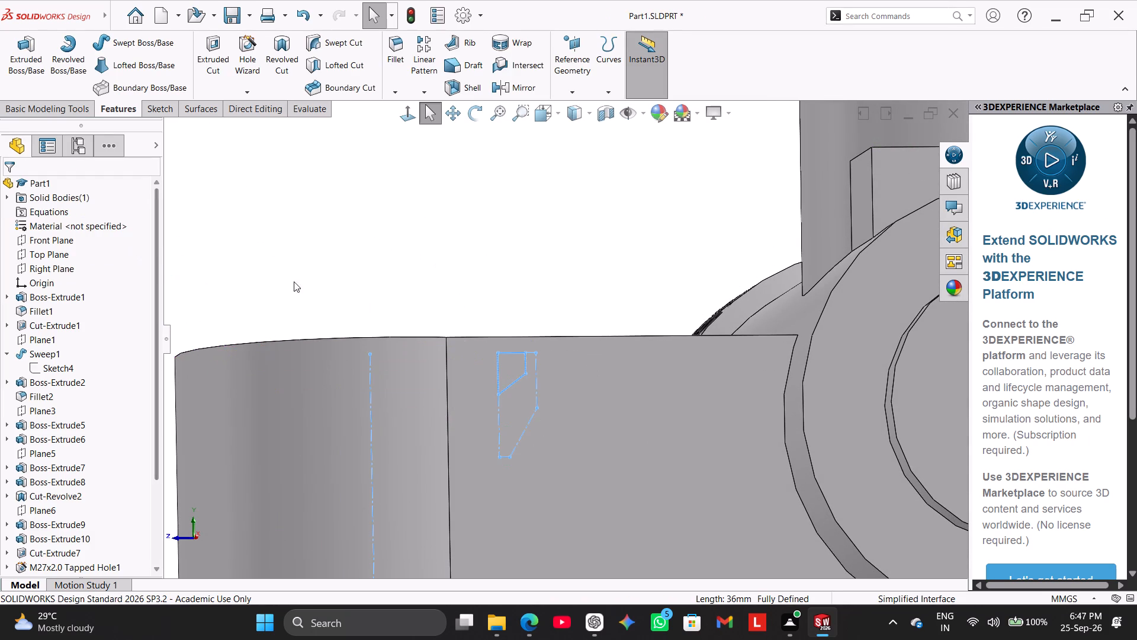
Reopen the sketch of the side boss's upper chamfer revolved cut for editing.
middle_click_drag(334, 291, 374, 351)
scroll(370, 351, "up", 3)
left_click(206, 280)
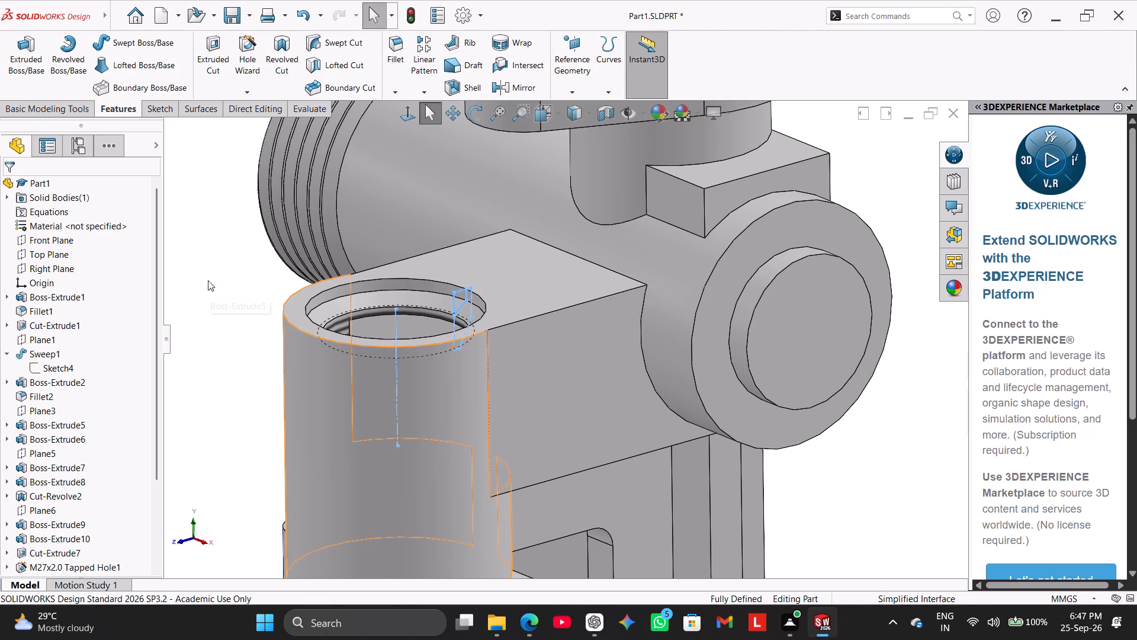
scroll(243, 303, "up", 2)
right_click_drag(217, 317, 320, 240)
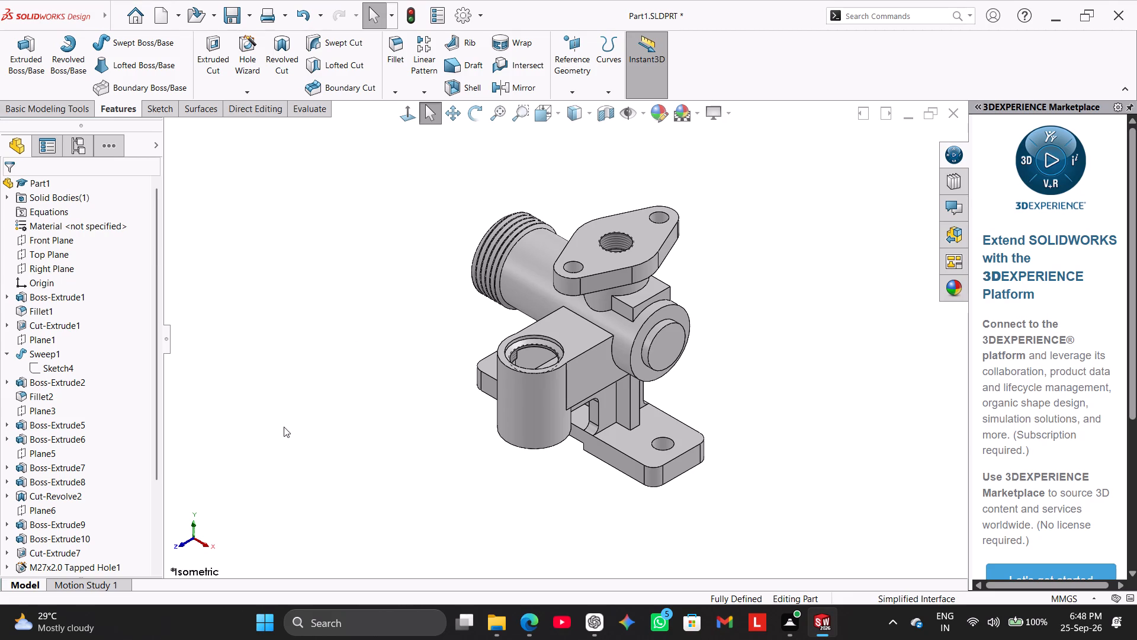
middle_click_drag(387, 460, 343, 384)
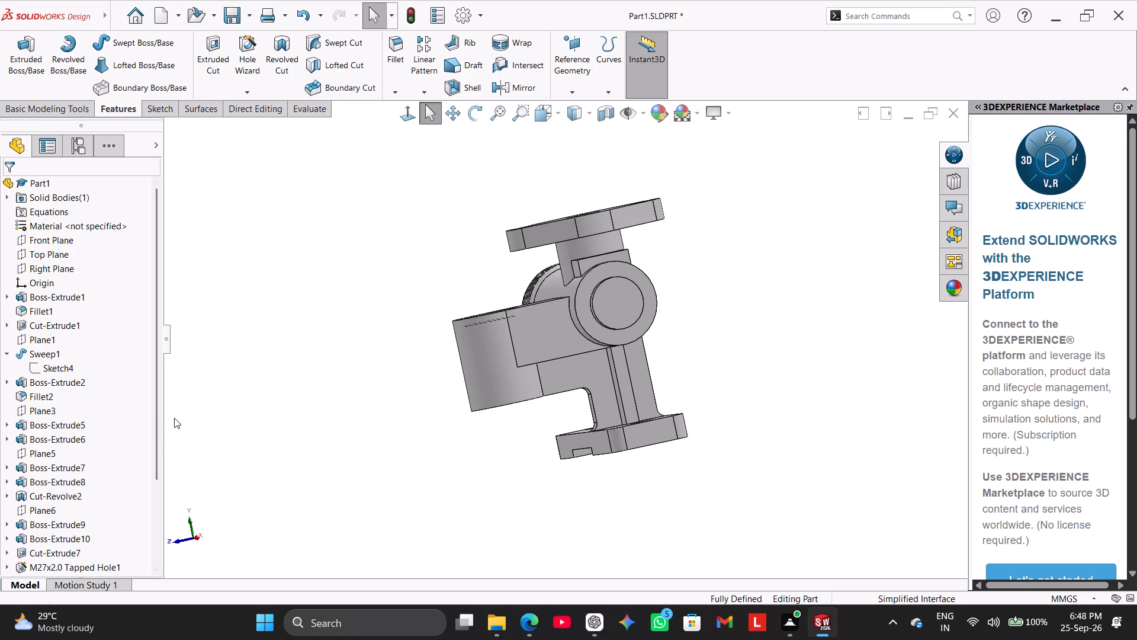
left_click_drag(159, 417, 159, 543)
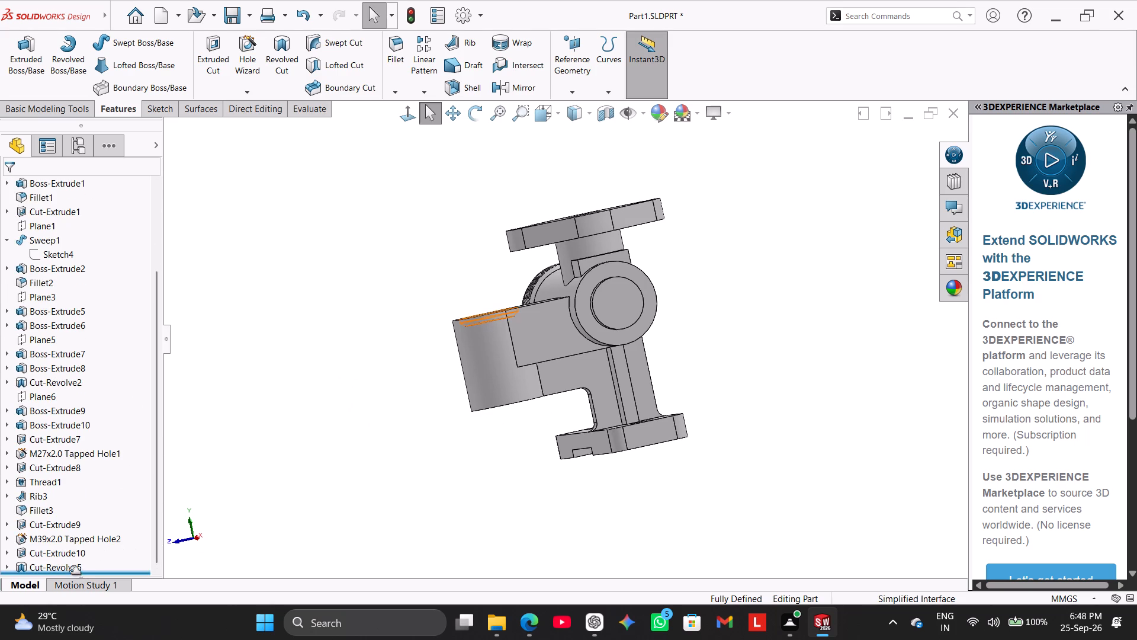
right_click(68, 569)
left_click(12, 568)
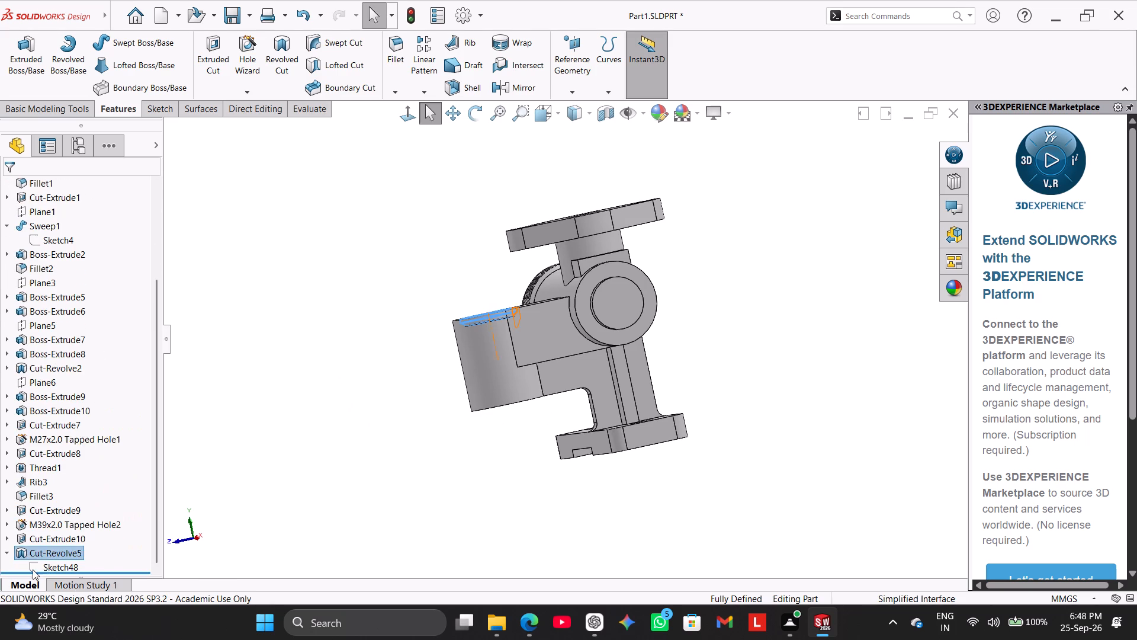
right_click(43, 568)
left_click(57, 388)
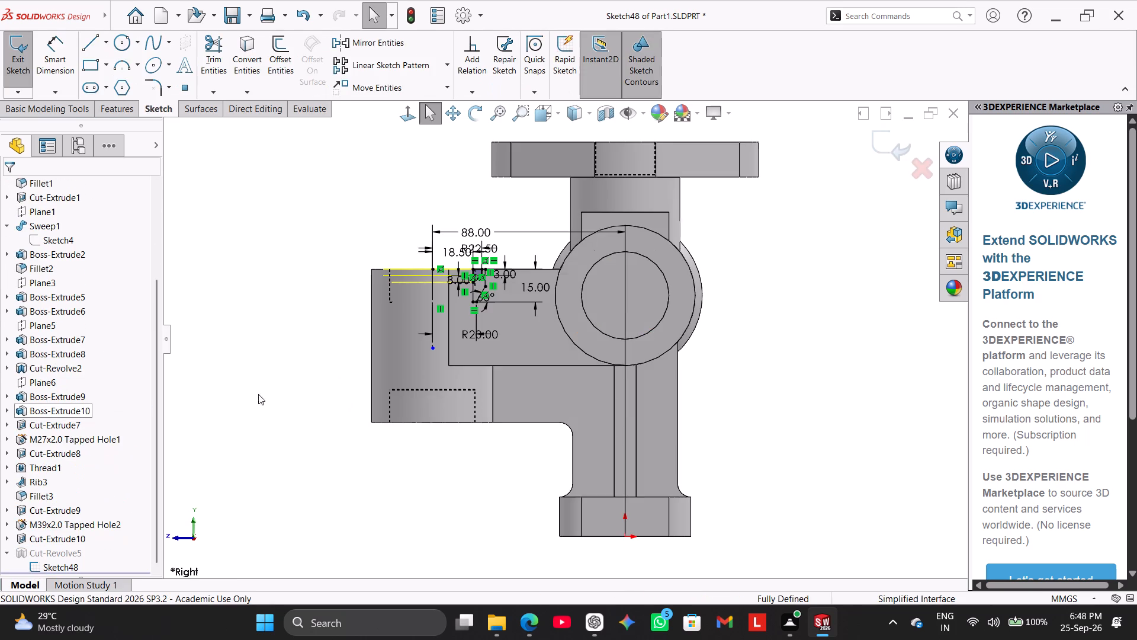
Convert the profile's outer vertical, short outer top, 60°, lower inner vertical and short bottom lines back to solid sketch geometry.
scroll(521, 295, "down", 7)
scroll(466, 269, "down", 5)
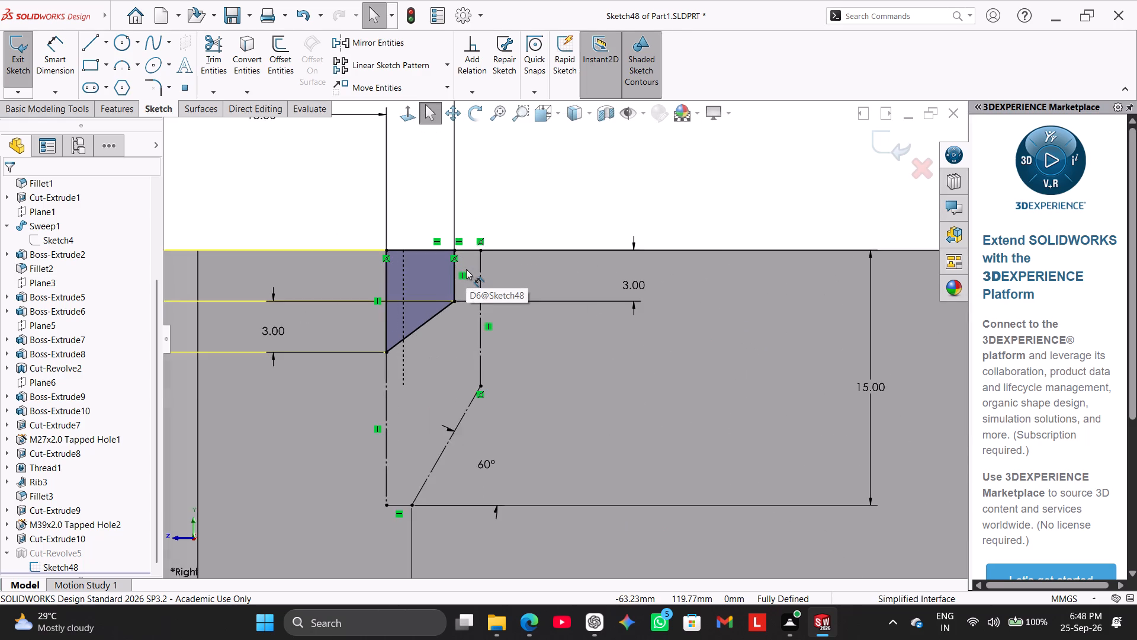
scroll(466, 269, "down", 2)
scroll(466, 269, "up", 4)
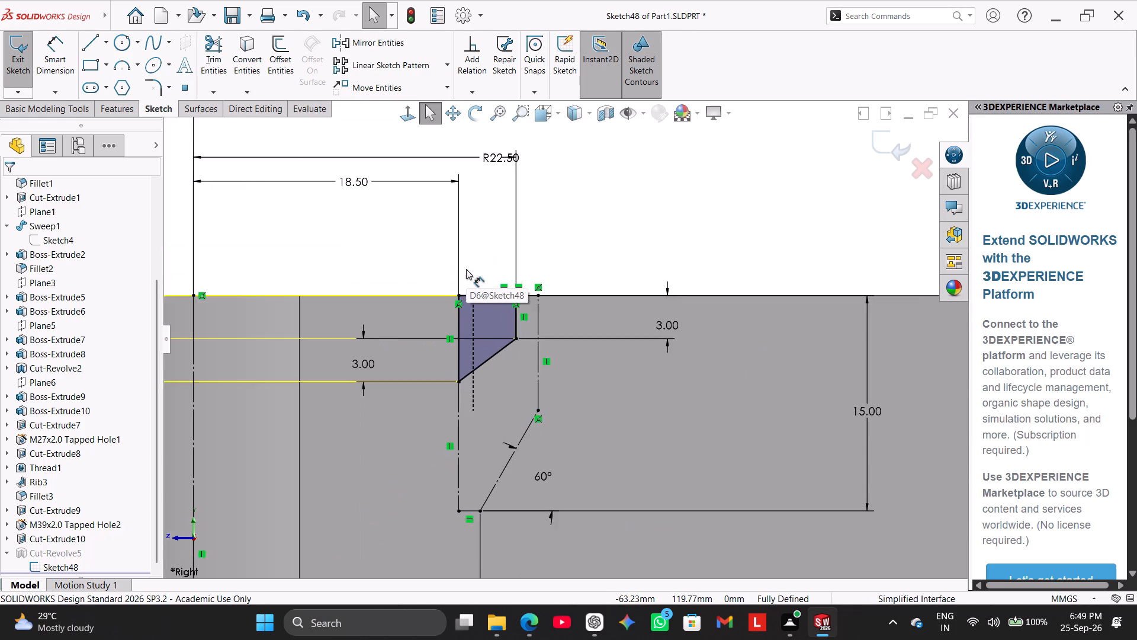
scroll(466, 269, "up", 1)
right_click(540, 320)
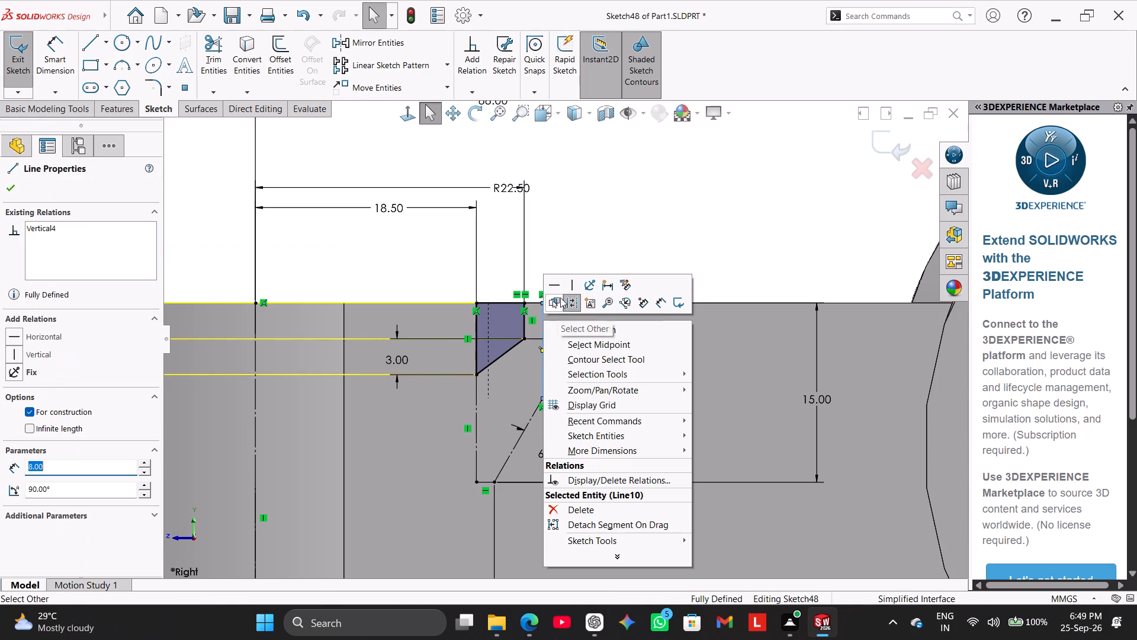
left_click(571, 302)
scroll(555, 303, "down", 3)
right_click(522, 308)
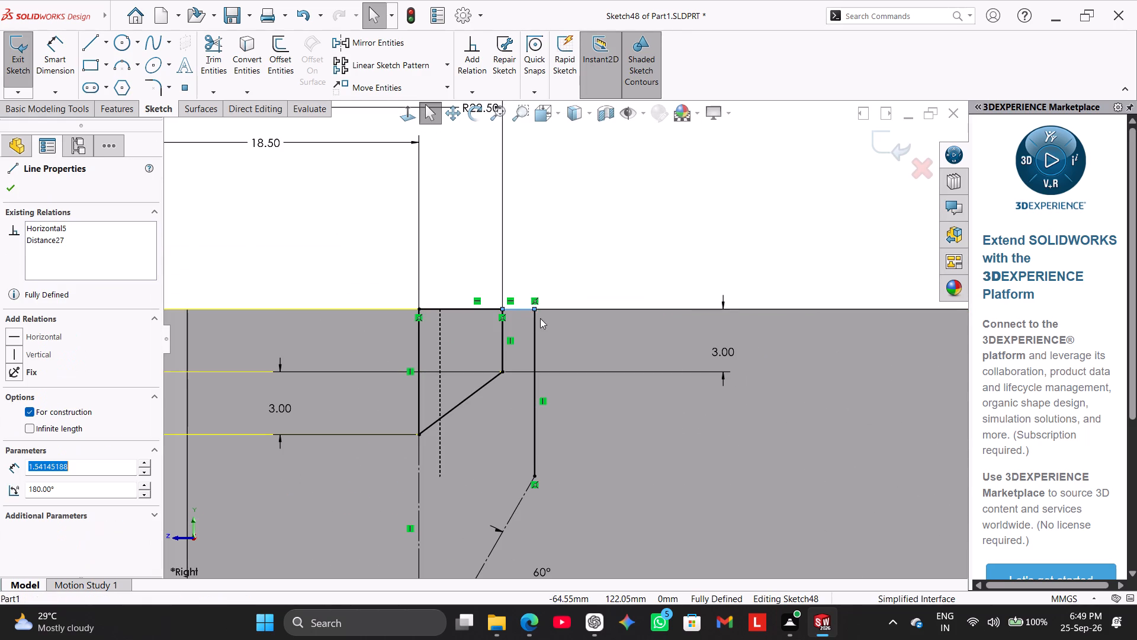
left_click(560, 286)
scroll(542, 373, "up", 2)
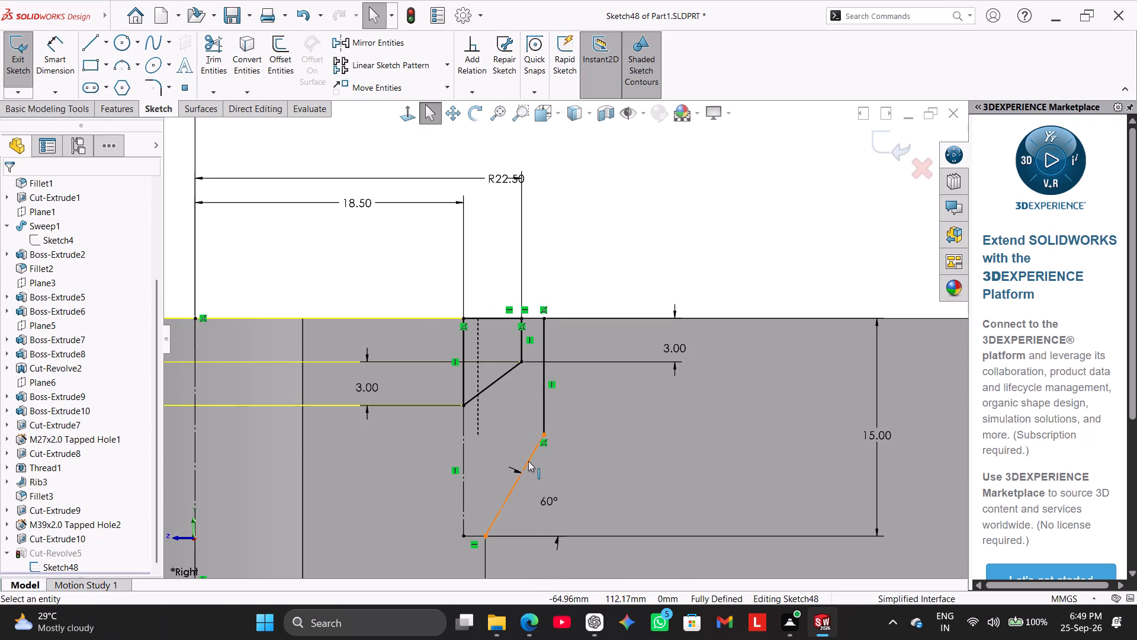
right_click(528, 461)
left_click(559, 371)
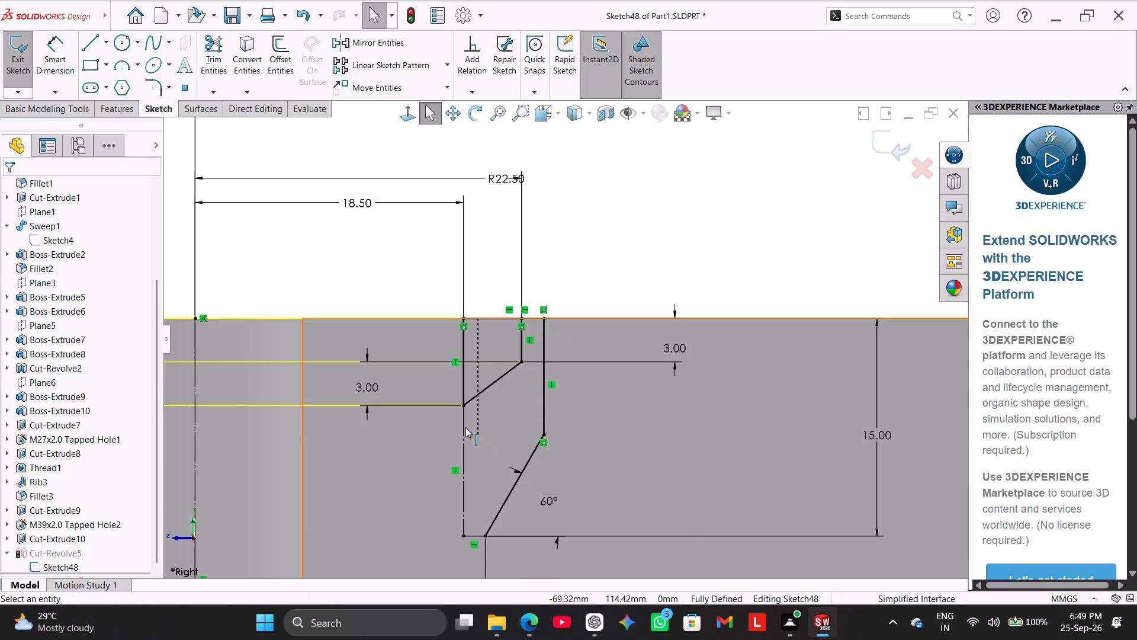
right_click(464, 427)
left_click(496, 376)
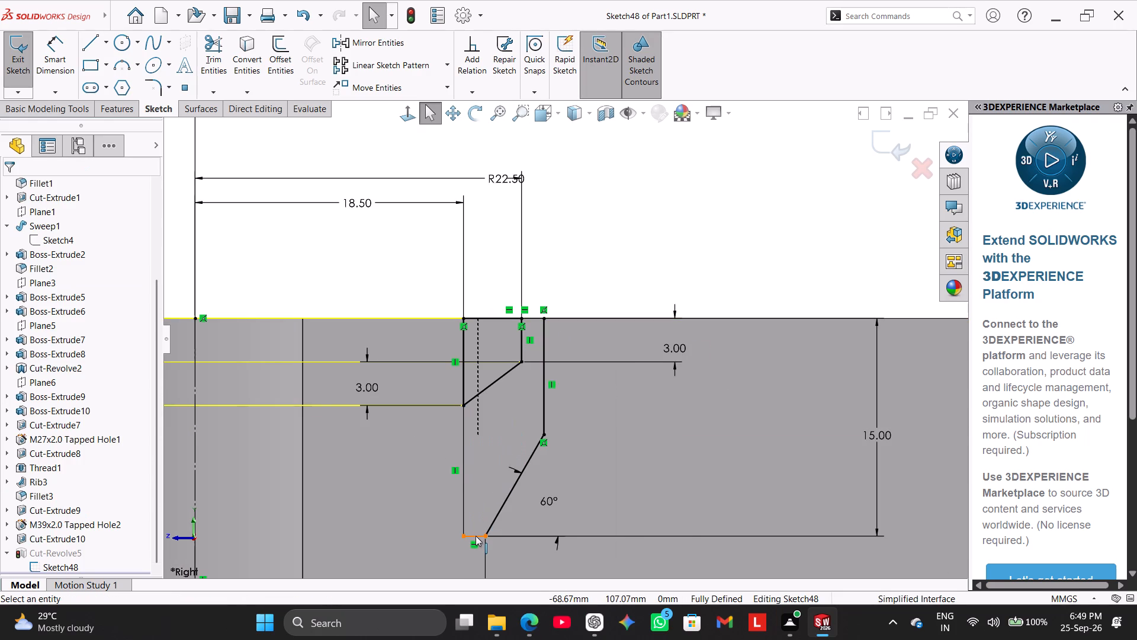
right_click(476, 536)
left_click(503, 393)
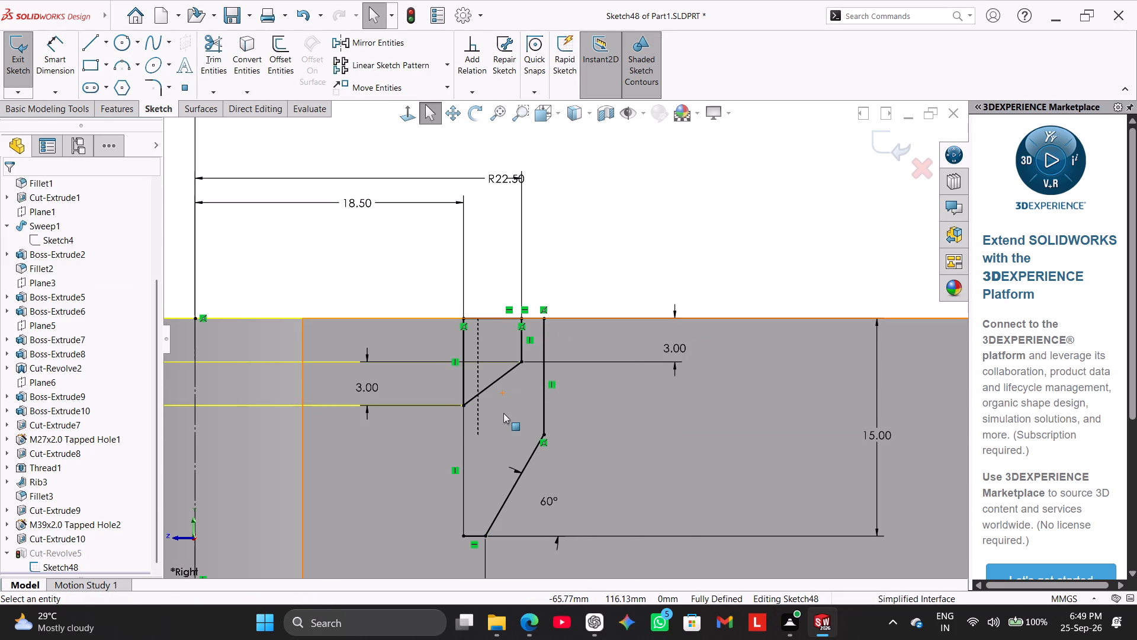
middle_click_drag(545, 423, 532, 419)
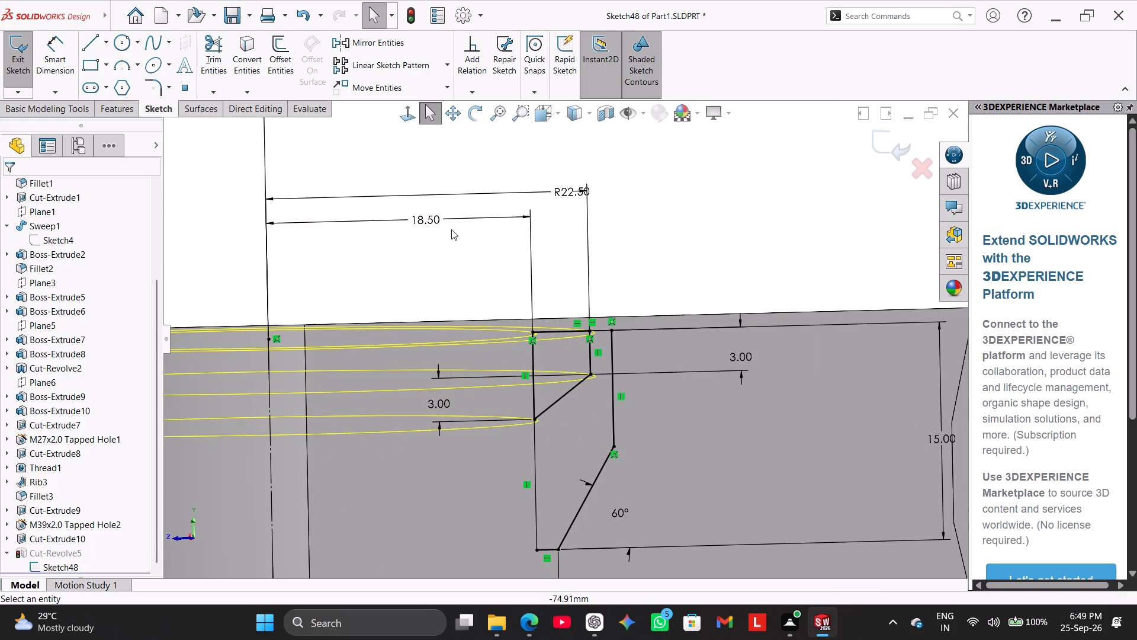
left_click(408, 116)
scroll(467, 220, "down", 4)
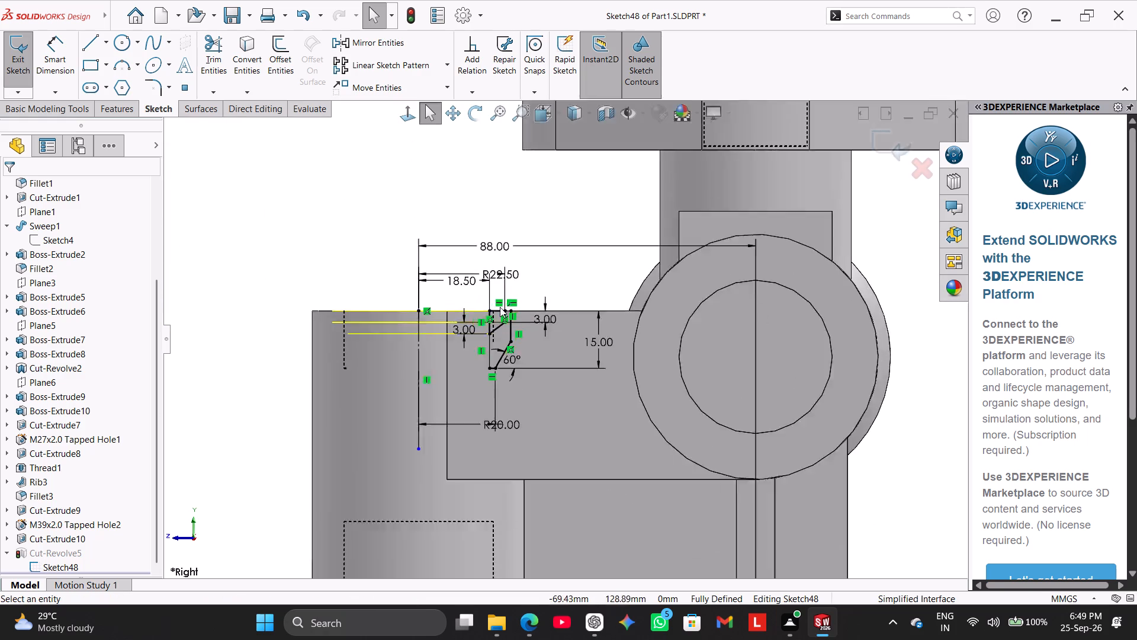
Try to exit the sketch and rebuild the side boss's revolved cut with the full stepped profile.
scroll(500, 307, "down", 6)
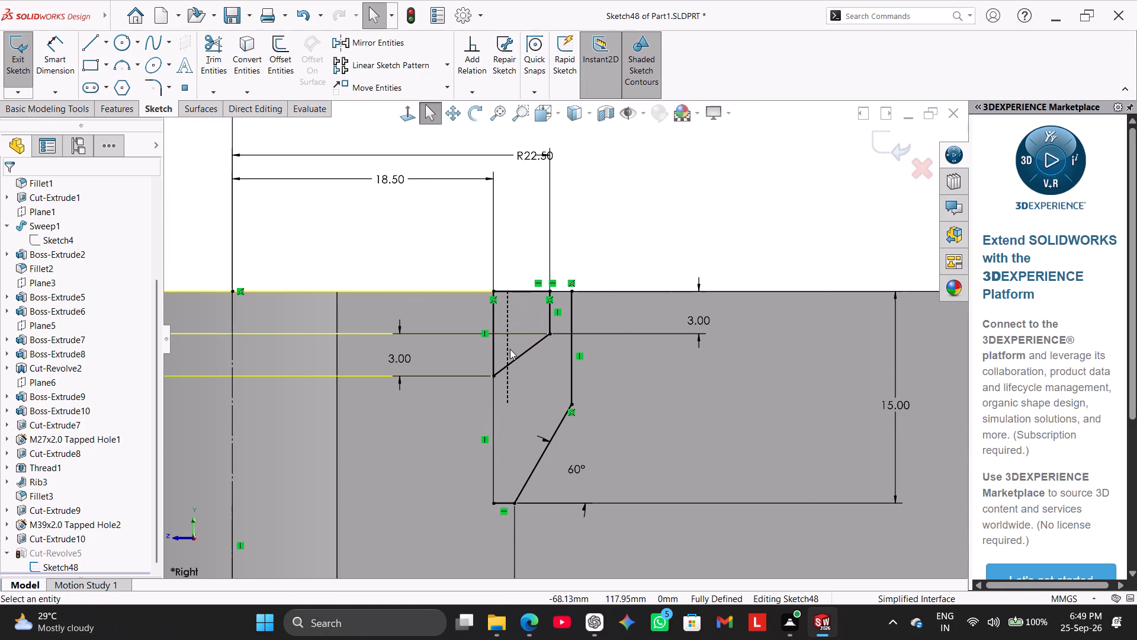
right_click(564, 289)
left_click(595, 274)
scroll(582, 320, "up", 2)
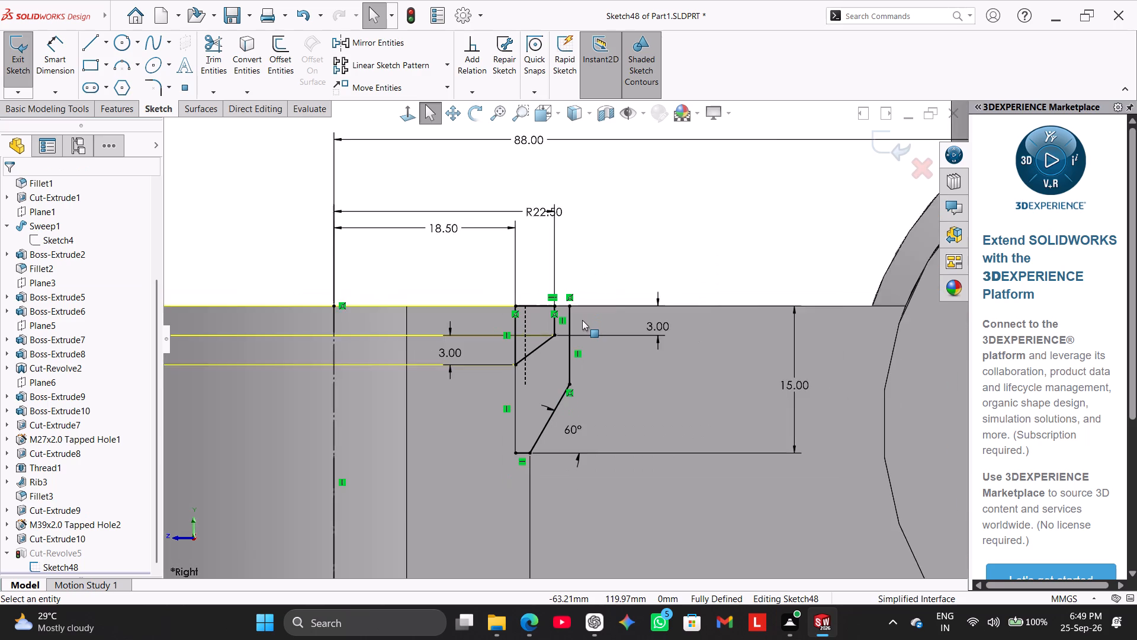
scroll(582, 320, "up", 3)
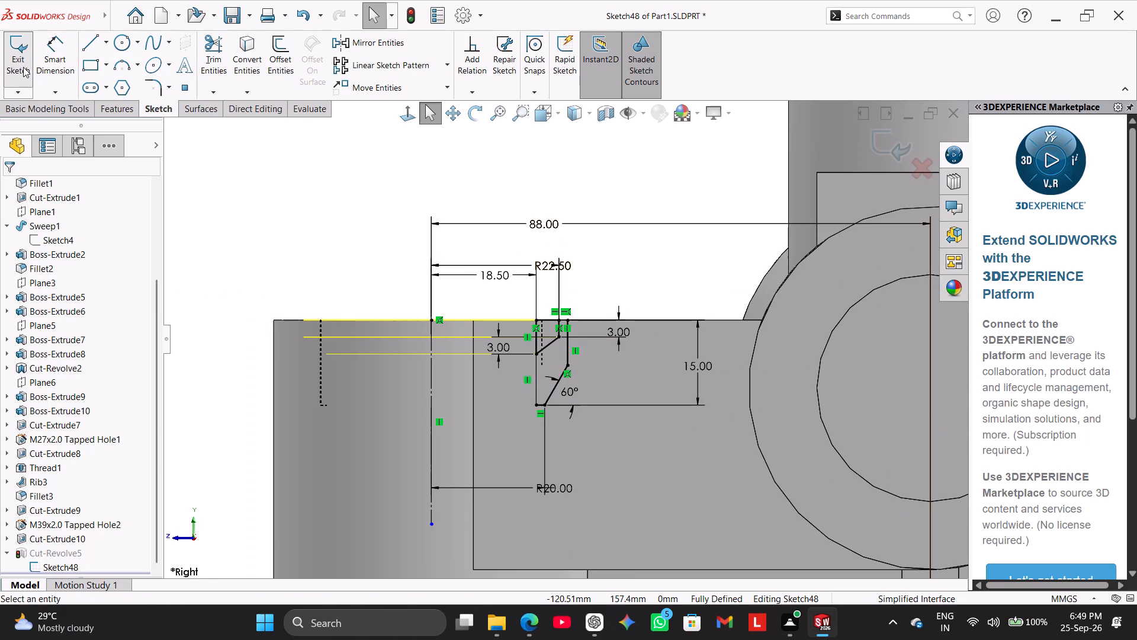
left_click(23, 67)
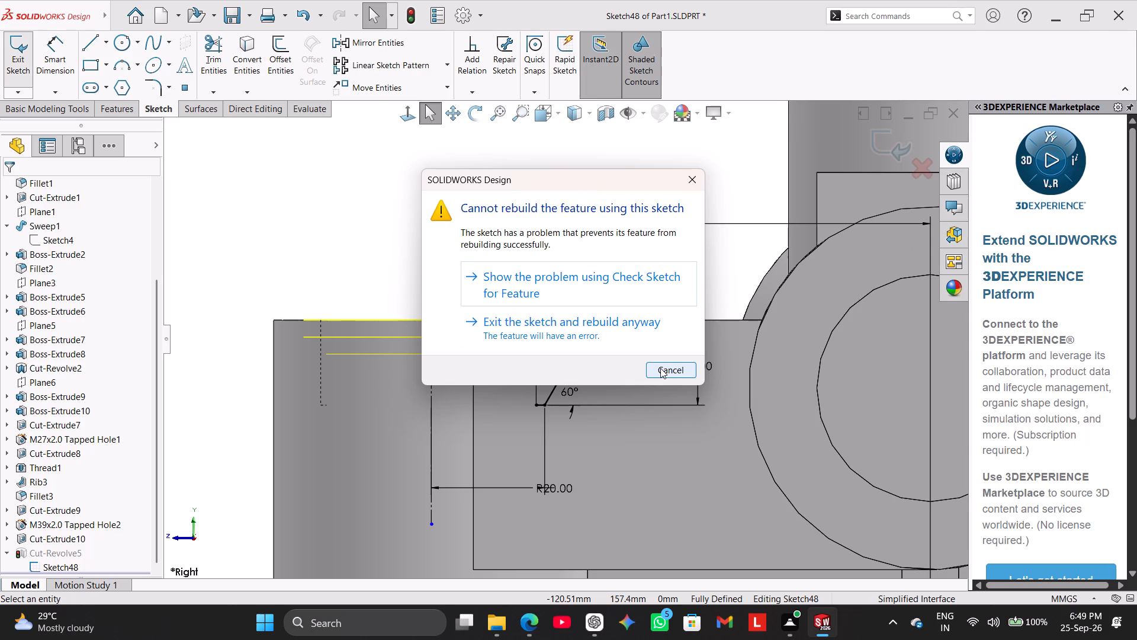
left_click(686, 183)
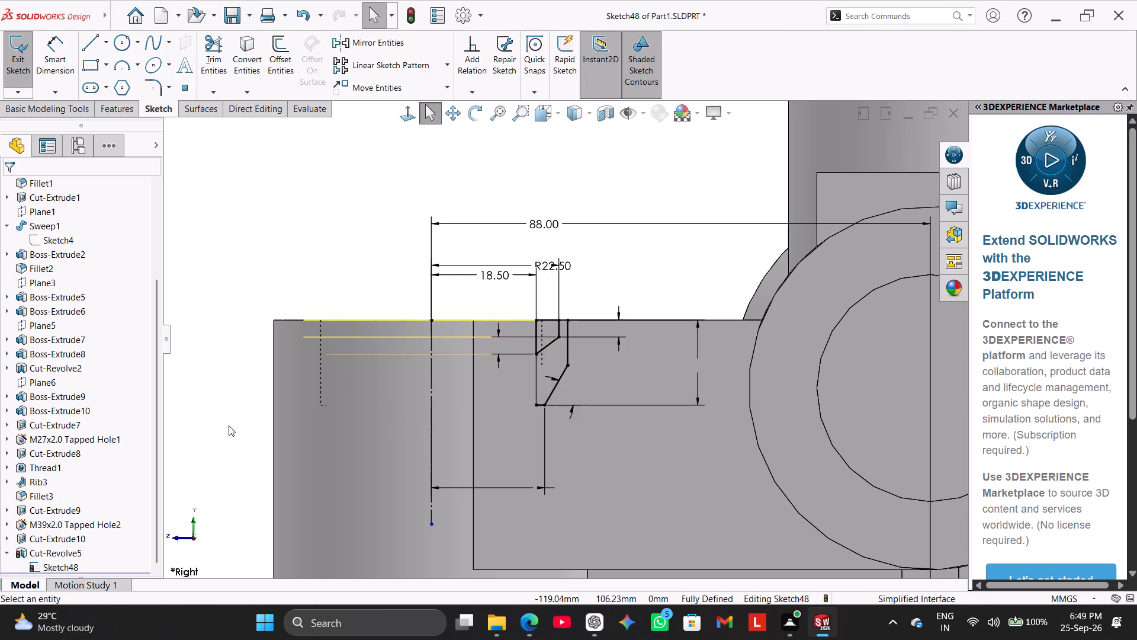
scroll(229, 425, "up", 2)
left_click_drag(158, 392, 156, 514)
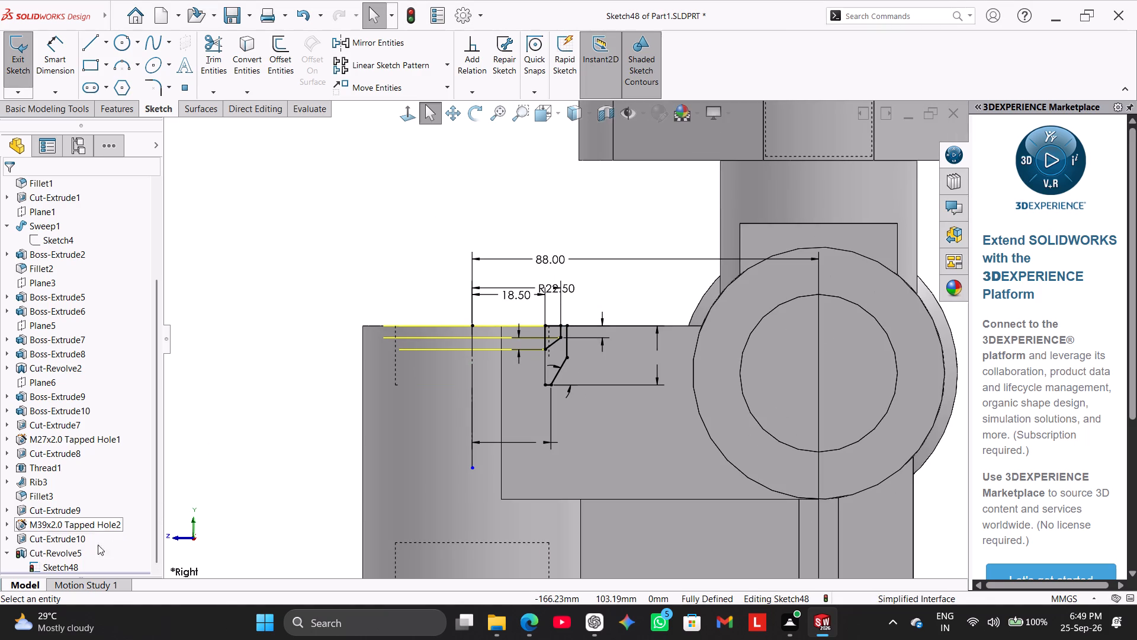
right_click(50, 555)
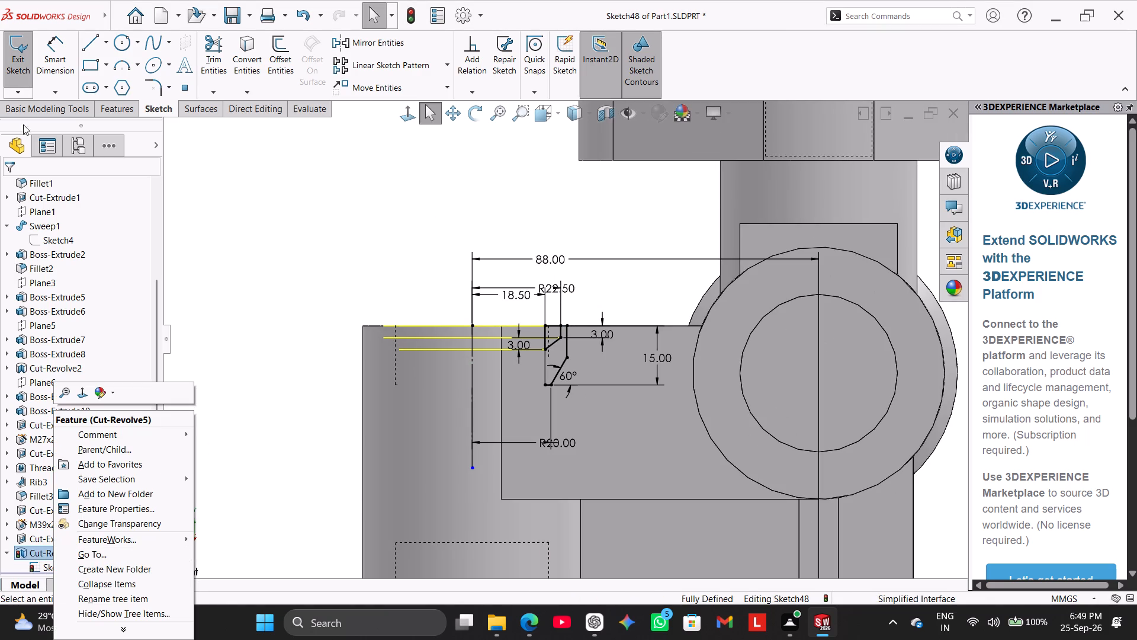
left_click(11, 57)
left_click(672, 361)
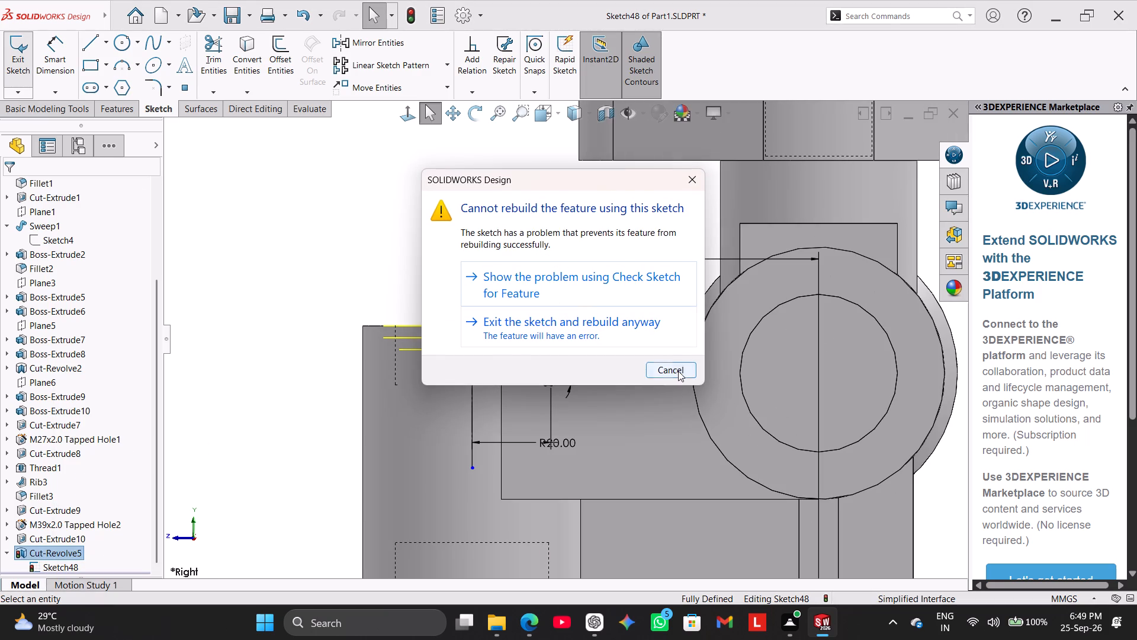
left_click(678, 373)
Undo the conversions of the stepped profile's lines to solid geometry, back to before the revolved cut's sketch was reopened.
key("ctrl+z")
key("ctrl+z")
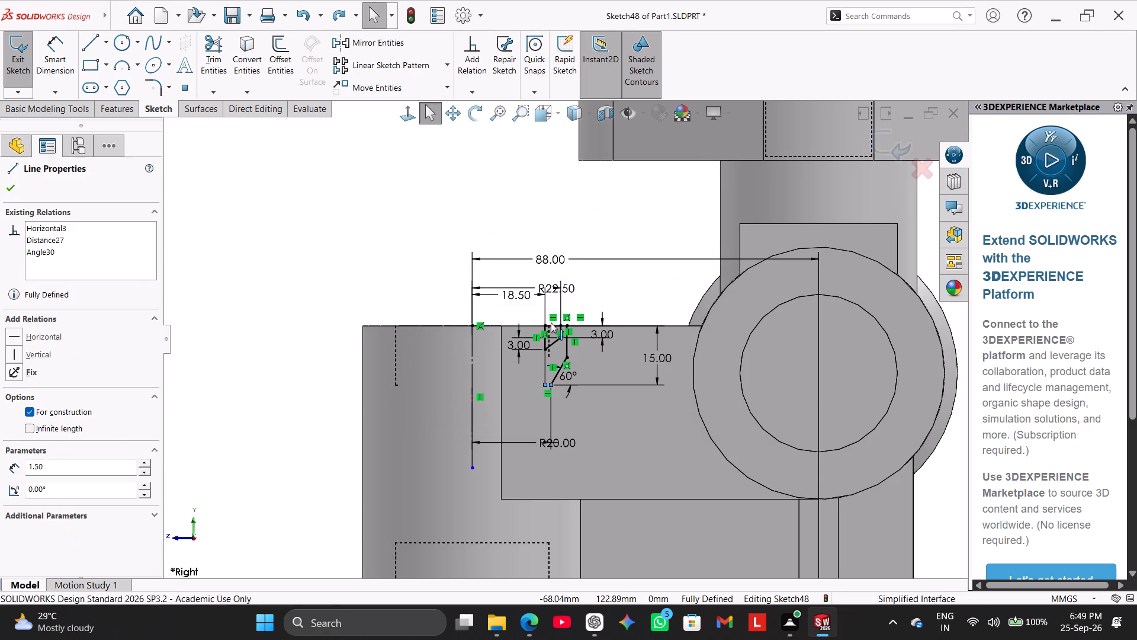
key("ctrl+z")
key("ctrl+z")
key("ctrl+z")
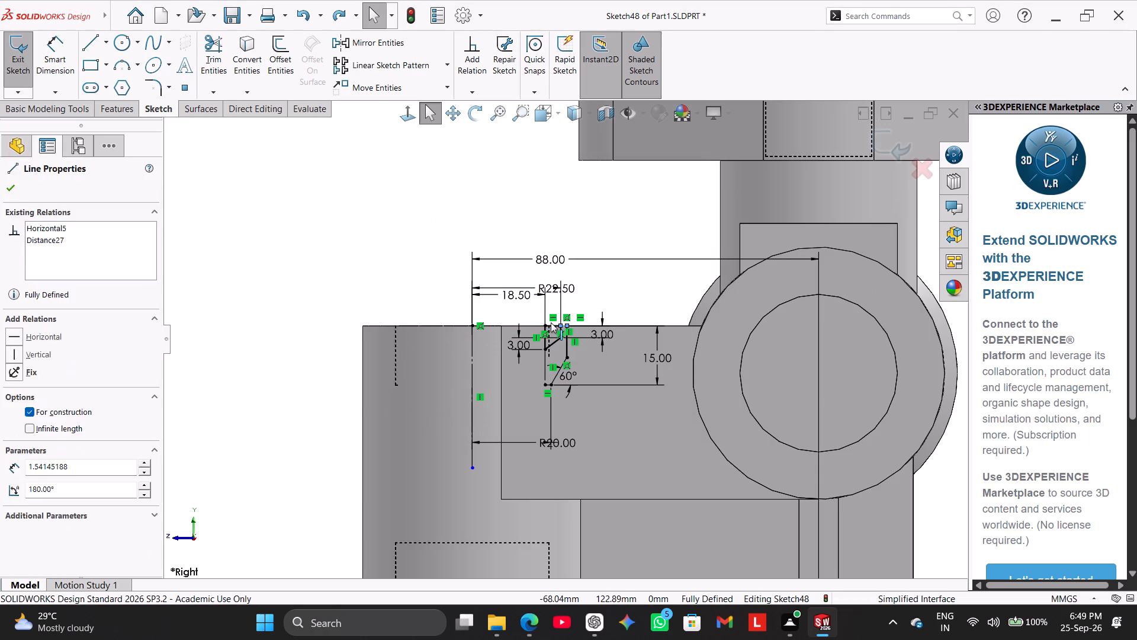
key("ctrl+z")
key("ctrl+z")
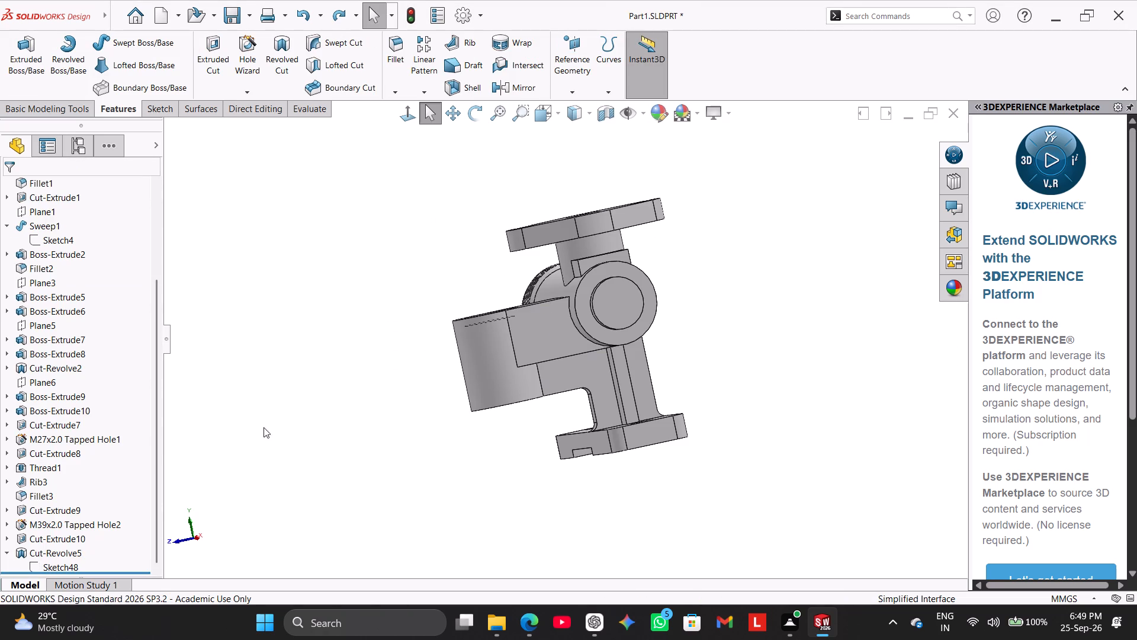
Delete the Cut-Revolve5 feature while keeping its sketch.
right_click(66, 558)
left_click(113, 447)
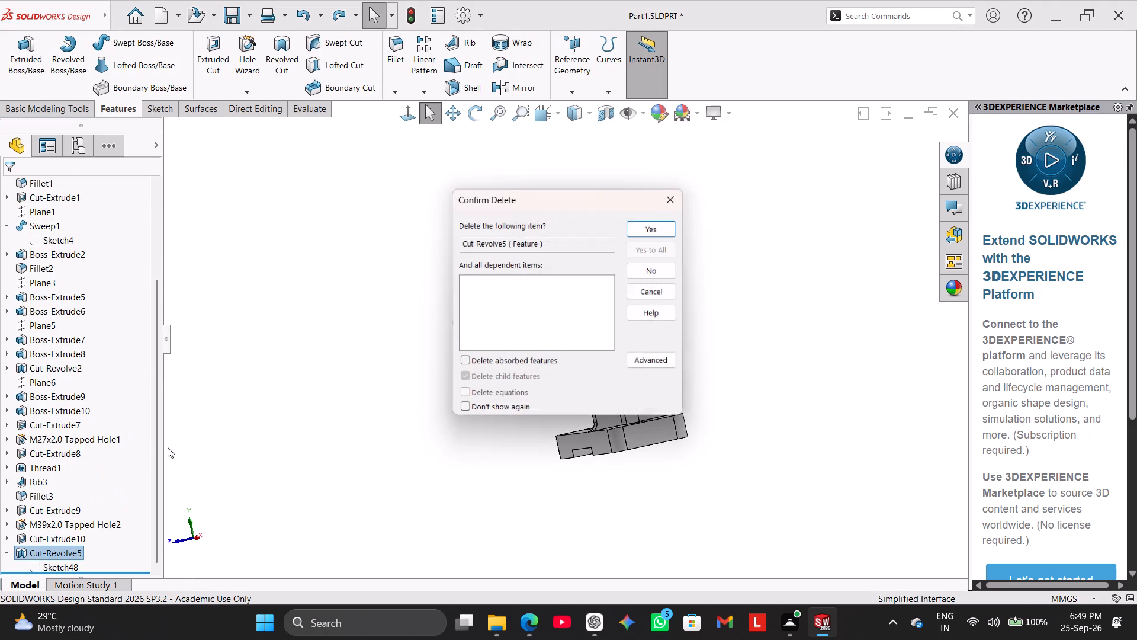
left_click(634, 230)
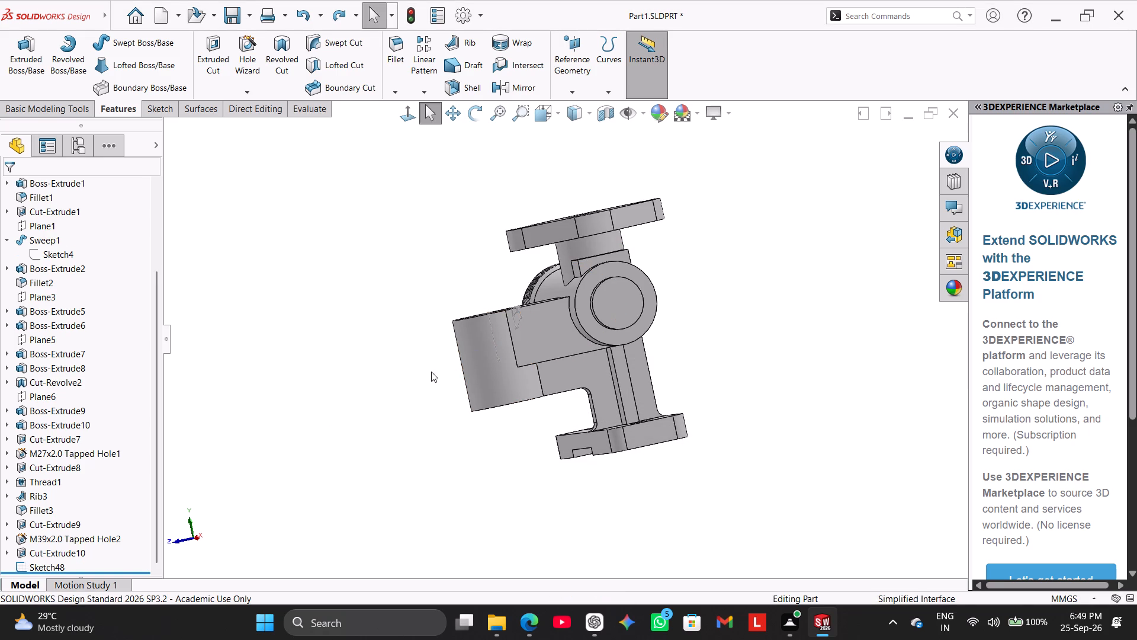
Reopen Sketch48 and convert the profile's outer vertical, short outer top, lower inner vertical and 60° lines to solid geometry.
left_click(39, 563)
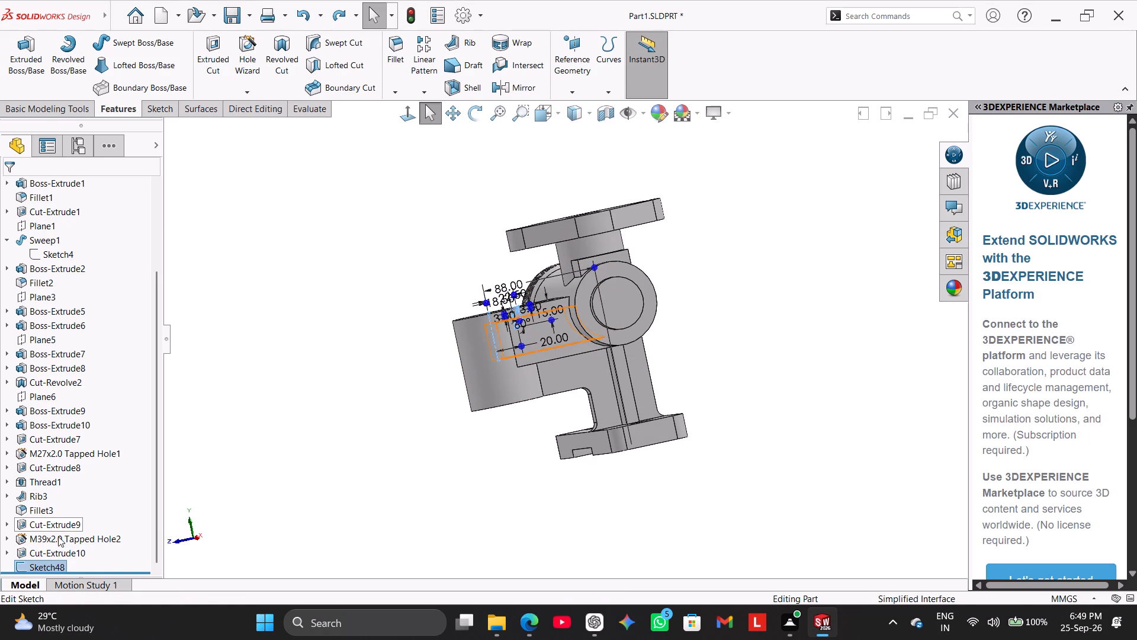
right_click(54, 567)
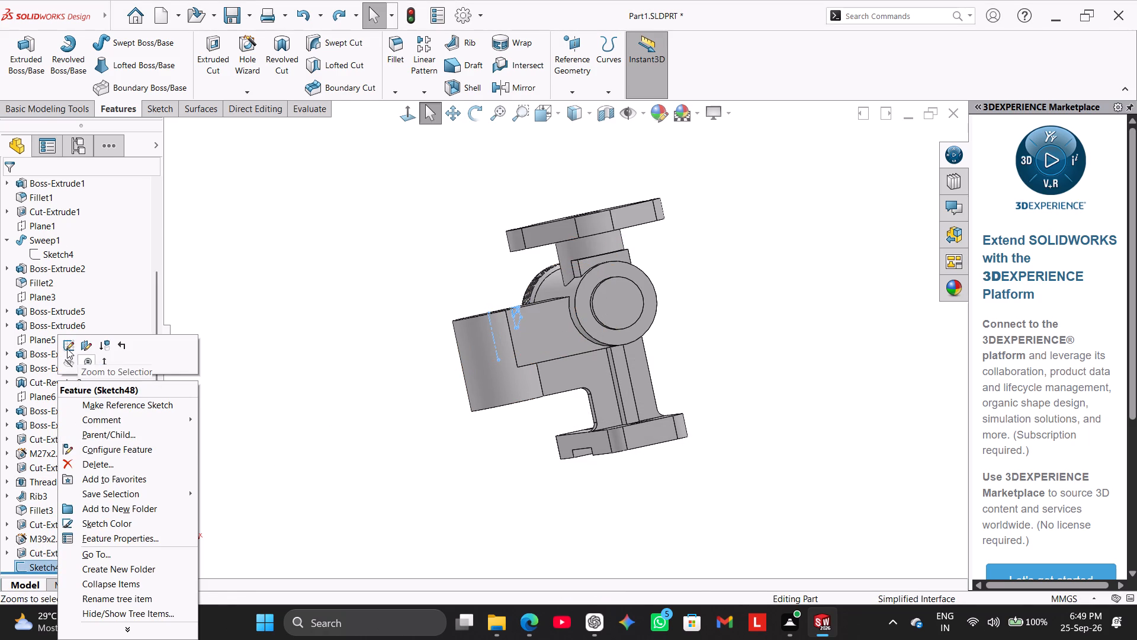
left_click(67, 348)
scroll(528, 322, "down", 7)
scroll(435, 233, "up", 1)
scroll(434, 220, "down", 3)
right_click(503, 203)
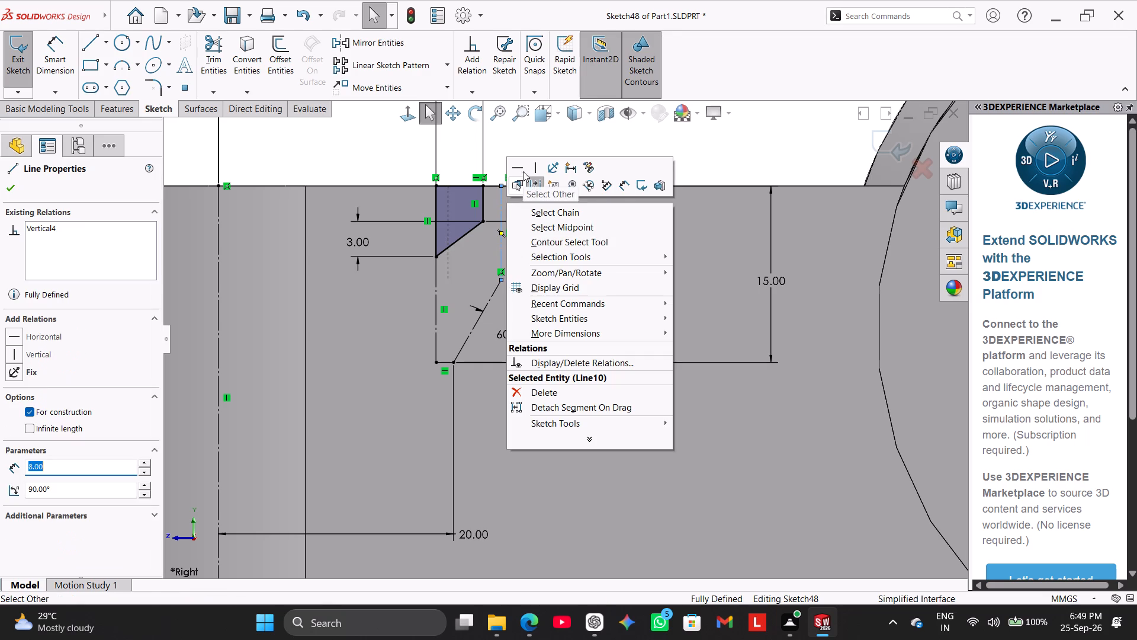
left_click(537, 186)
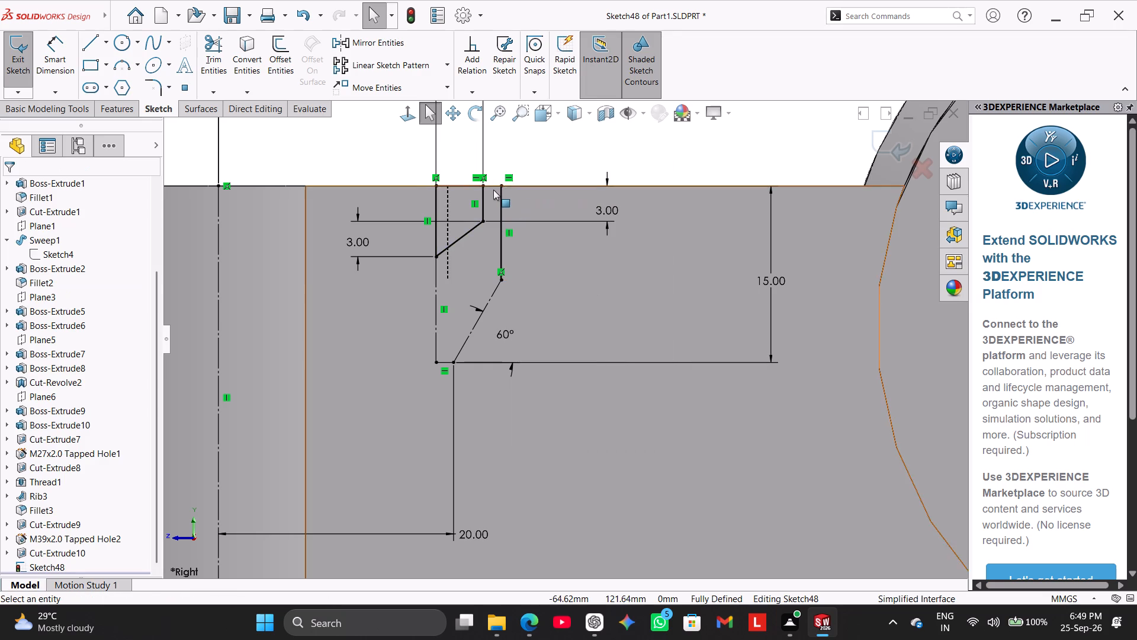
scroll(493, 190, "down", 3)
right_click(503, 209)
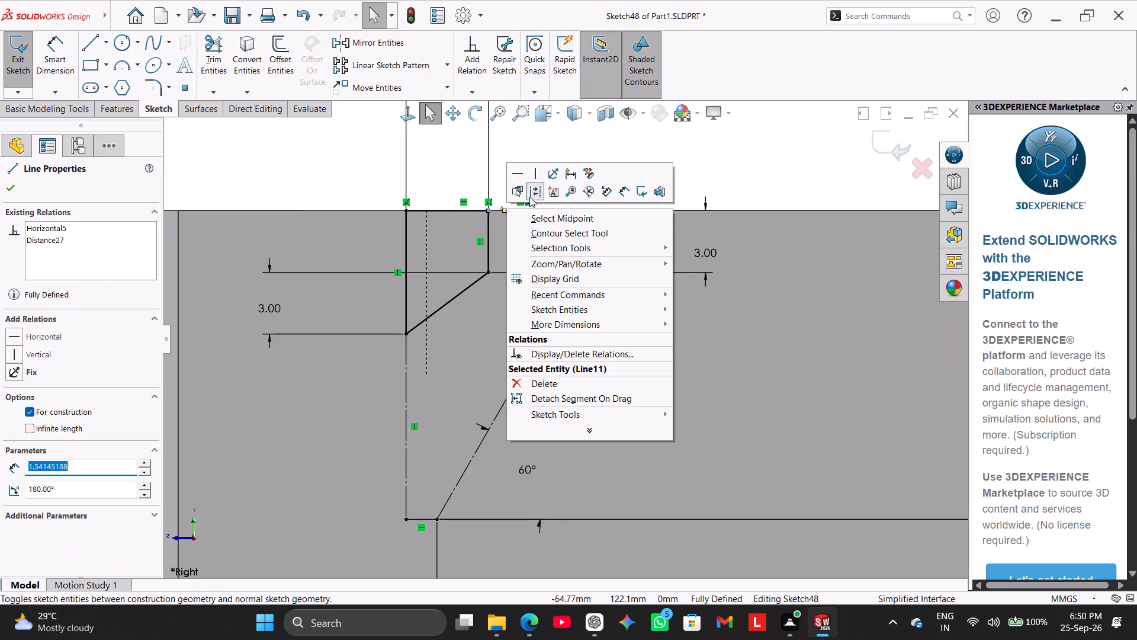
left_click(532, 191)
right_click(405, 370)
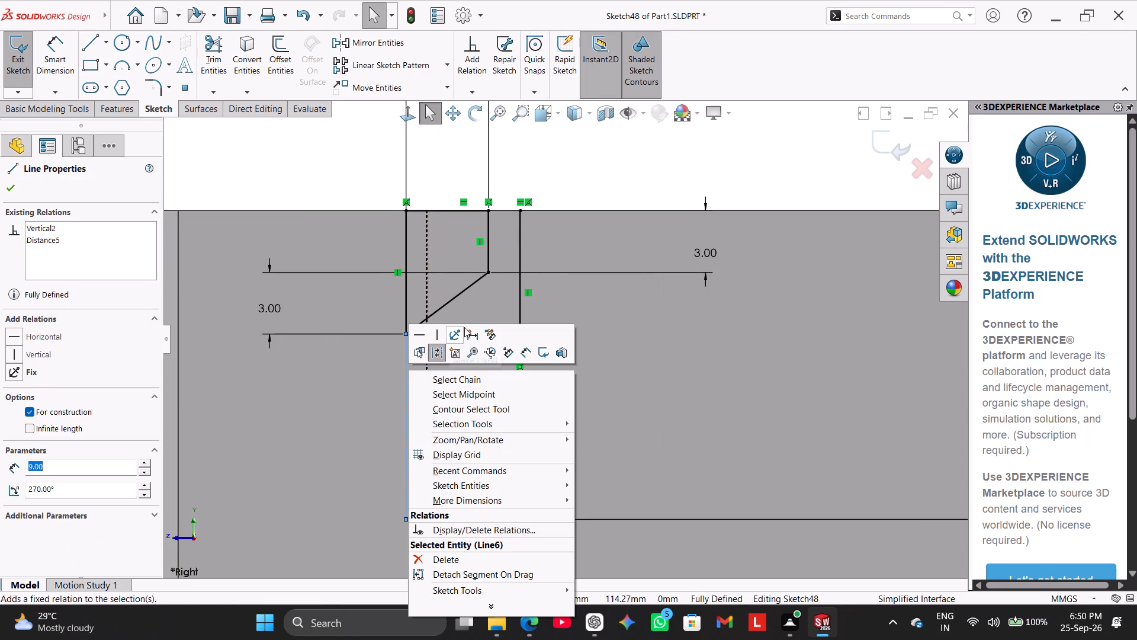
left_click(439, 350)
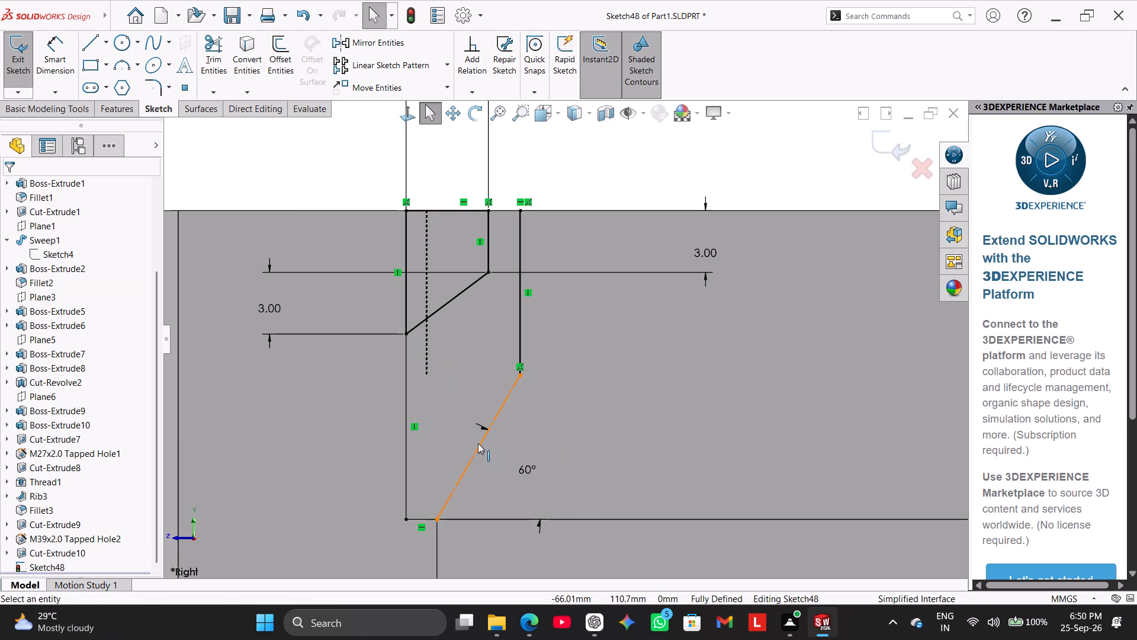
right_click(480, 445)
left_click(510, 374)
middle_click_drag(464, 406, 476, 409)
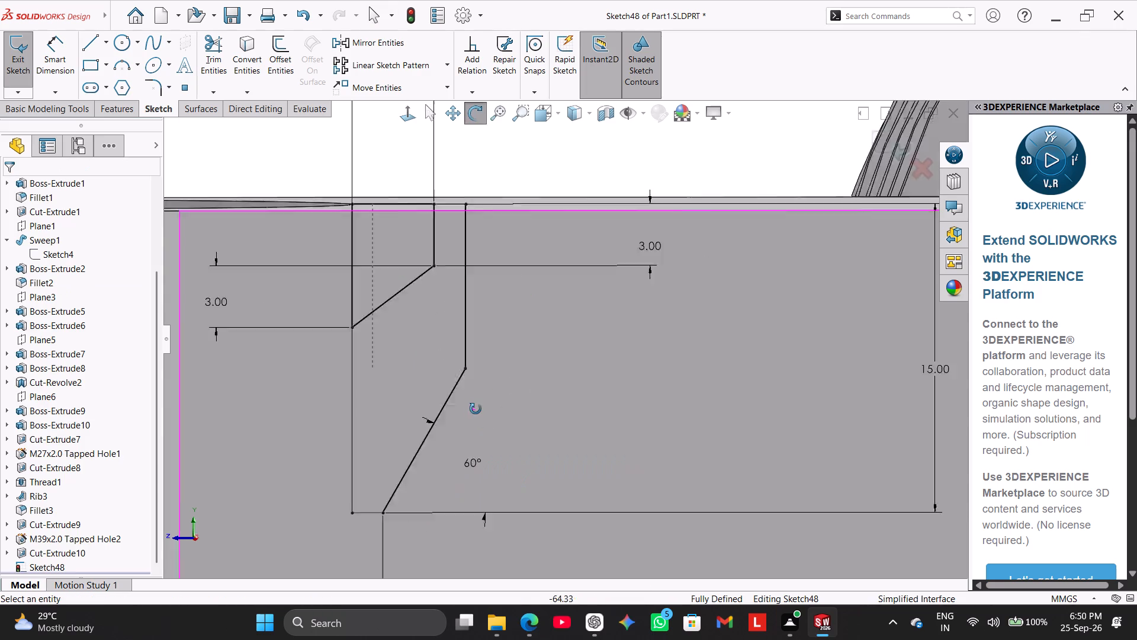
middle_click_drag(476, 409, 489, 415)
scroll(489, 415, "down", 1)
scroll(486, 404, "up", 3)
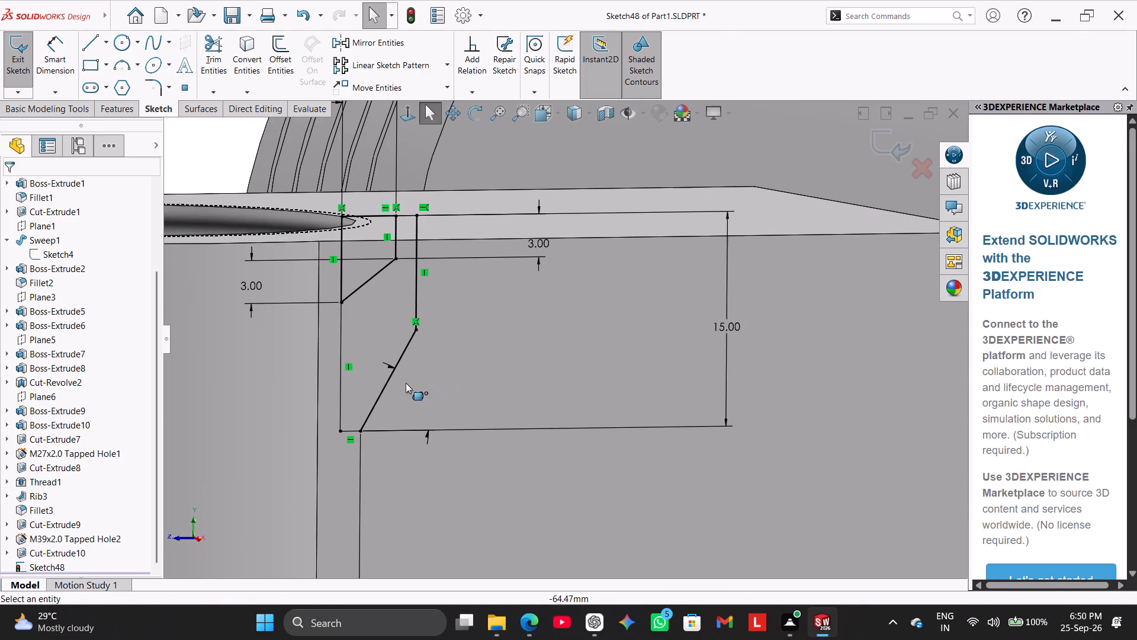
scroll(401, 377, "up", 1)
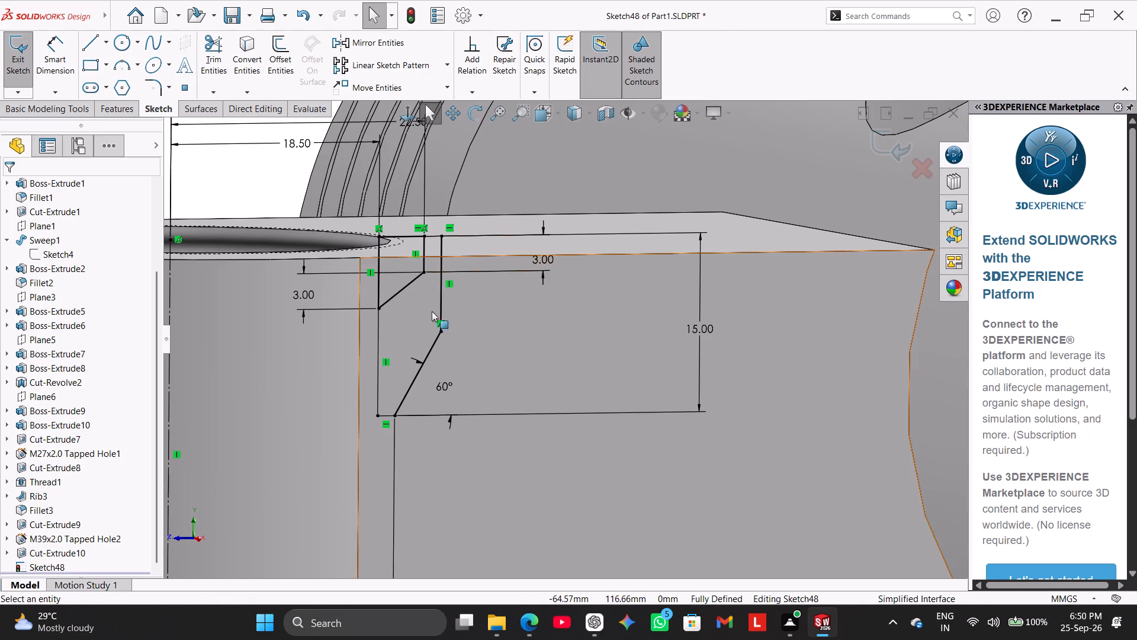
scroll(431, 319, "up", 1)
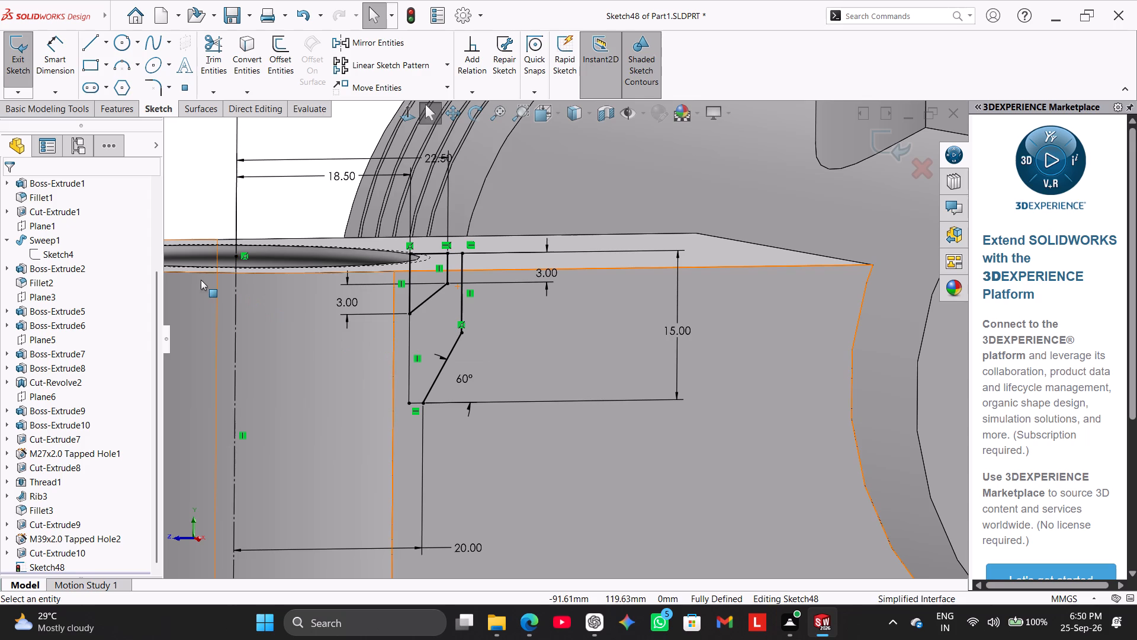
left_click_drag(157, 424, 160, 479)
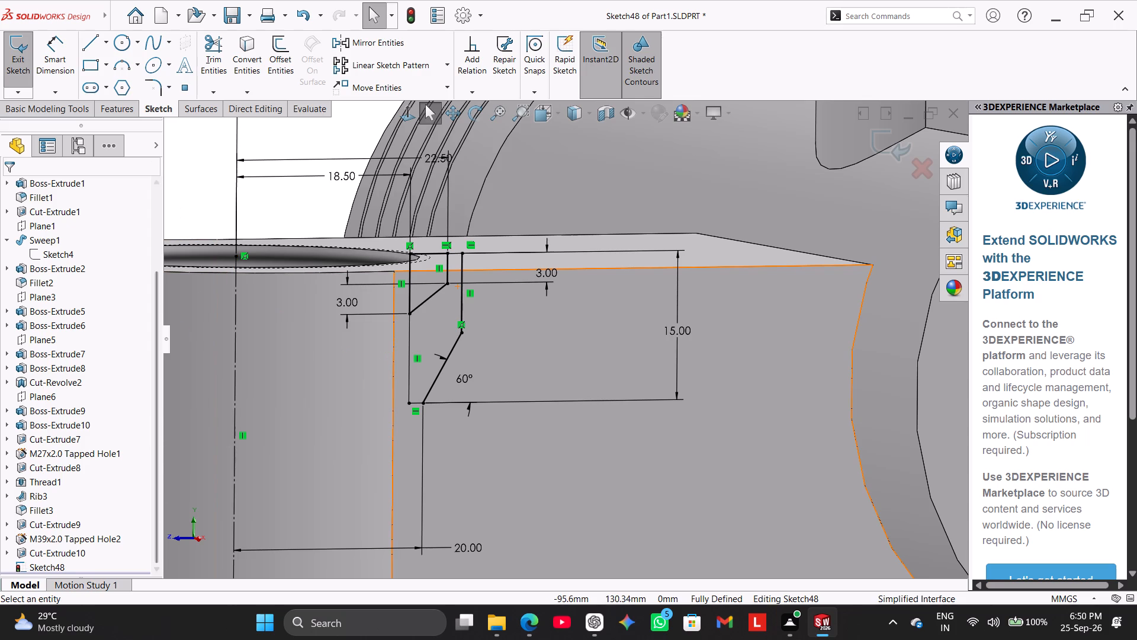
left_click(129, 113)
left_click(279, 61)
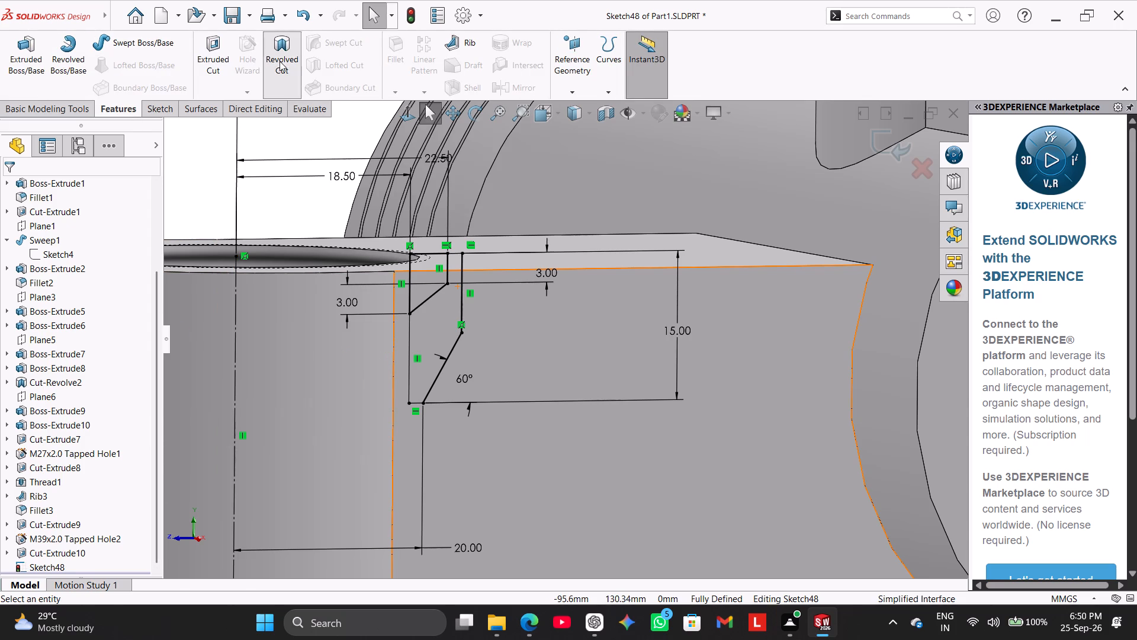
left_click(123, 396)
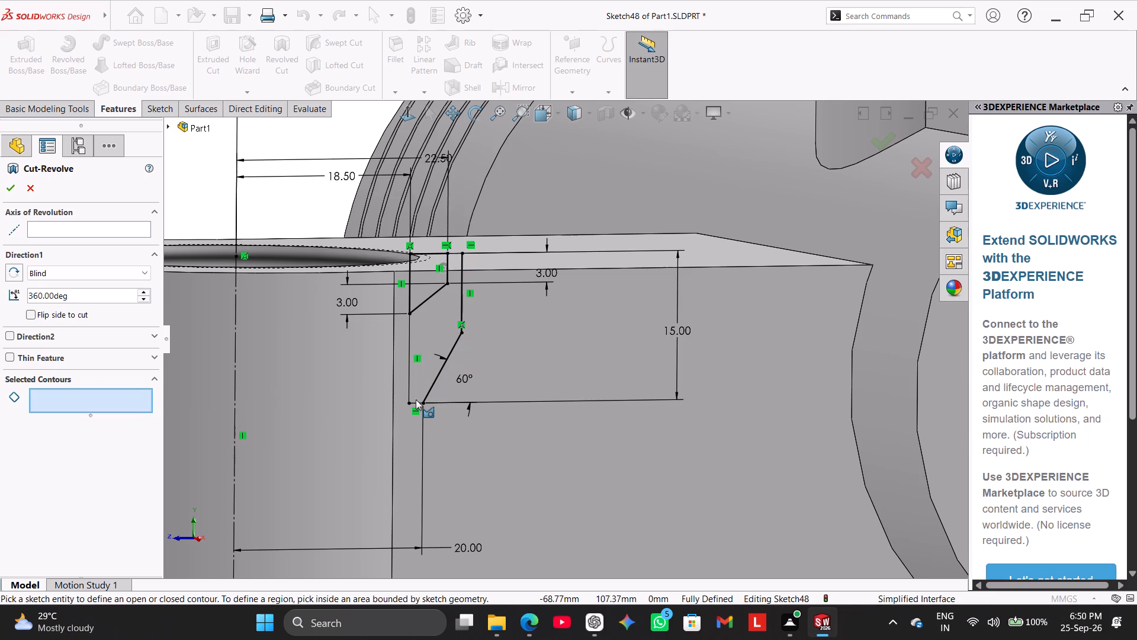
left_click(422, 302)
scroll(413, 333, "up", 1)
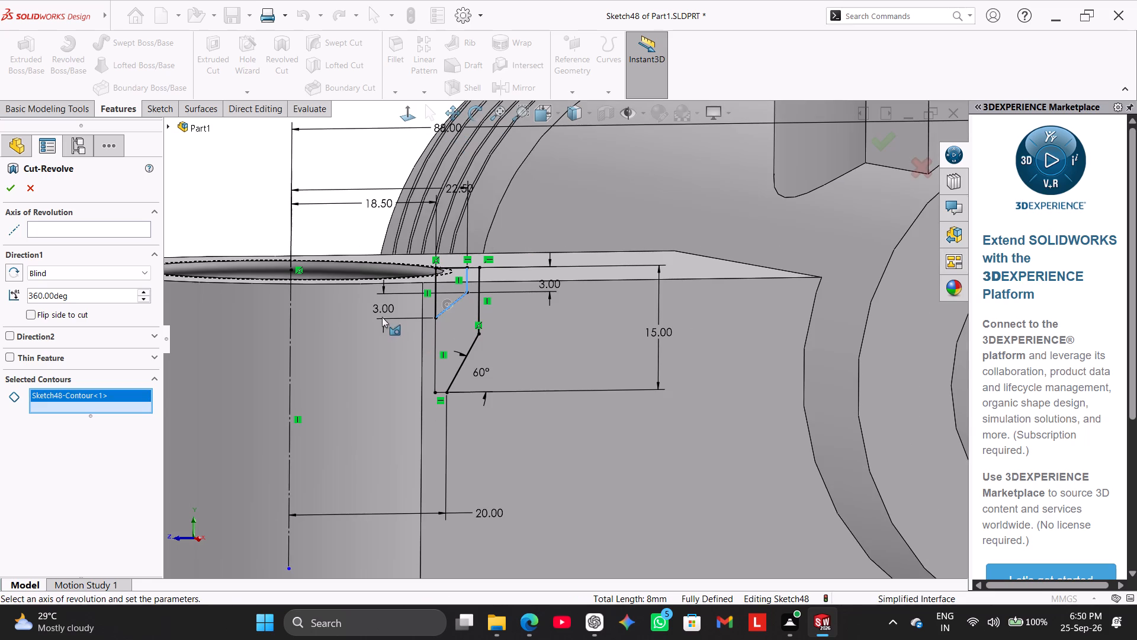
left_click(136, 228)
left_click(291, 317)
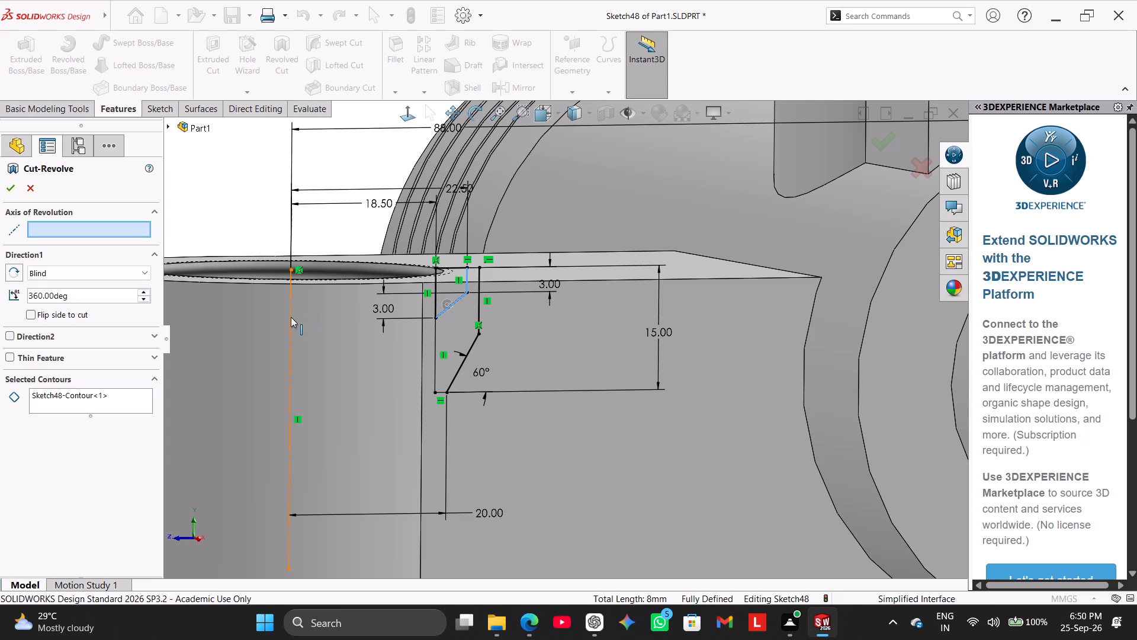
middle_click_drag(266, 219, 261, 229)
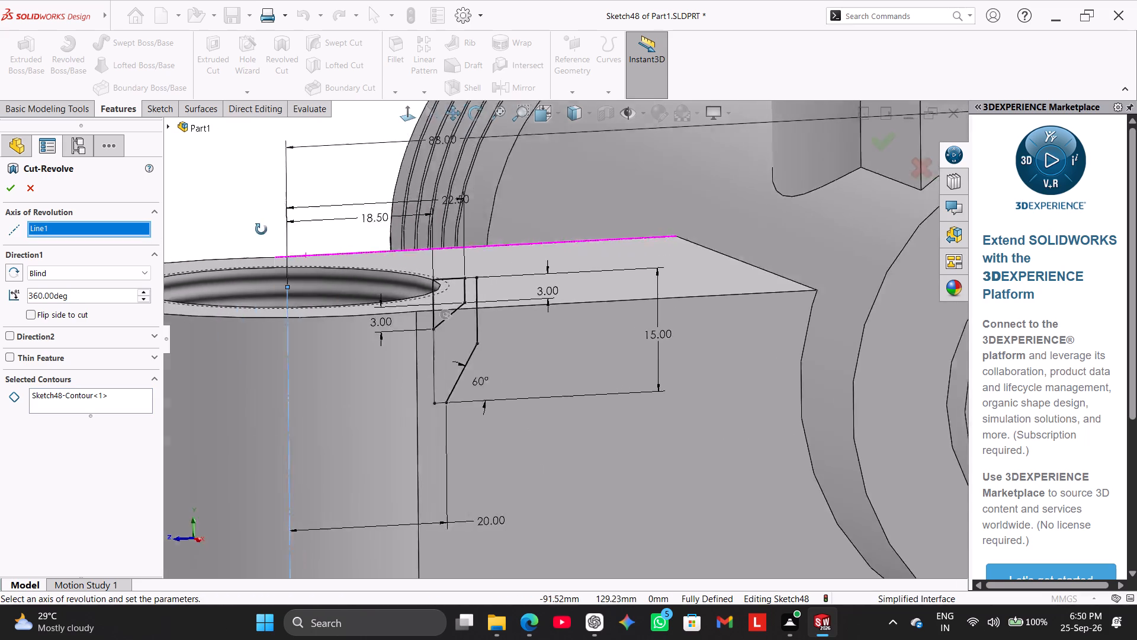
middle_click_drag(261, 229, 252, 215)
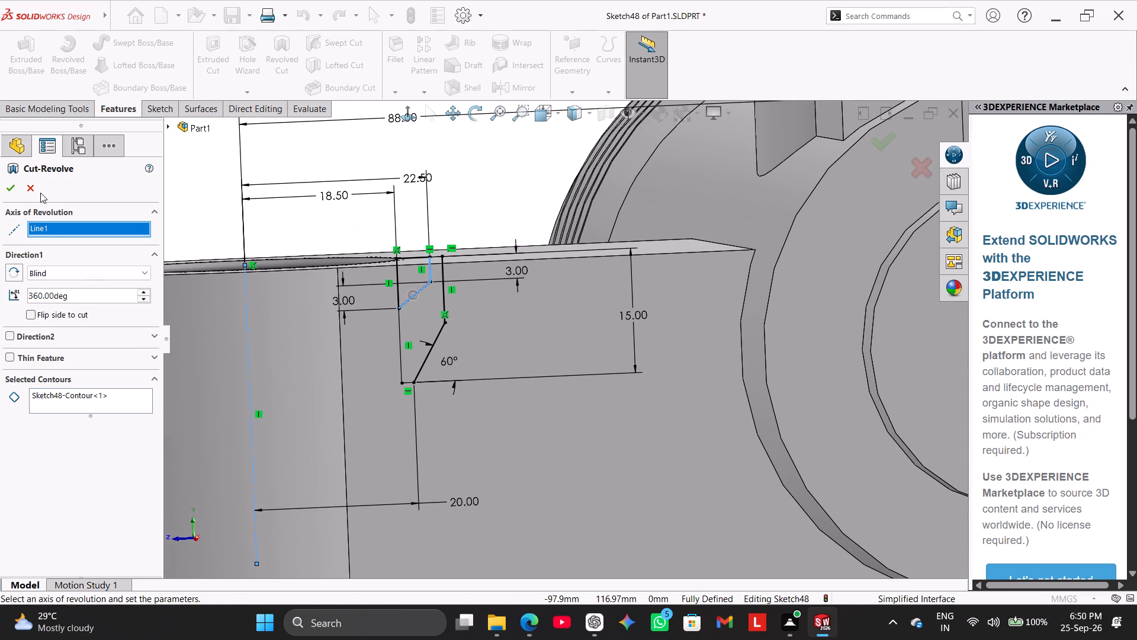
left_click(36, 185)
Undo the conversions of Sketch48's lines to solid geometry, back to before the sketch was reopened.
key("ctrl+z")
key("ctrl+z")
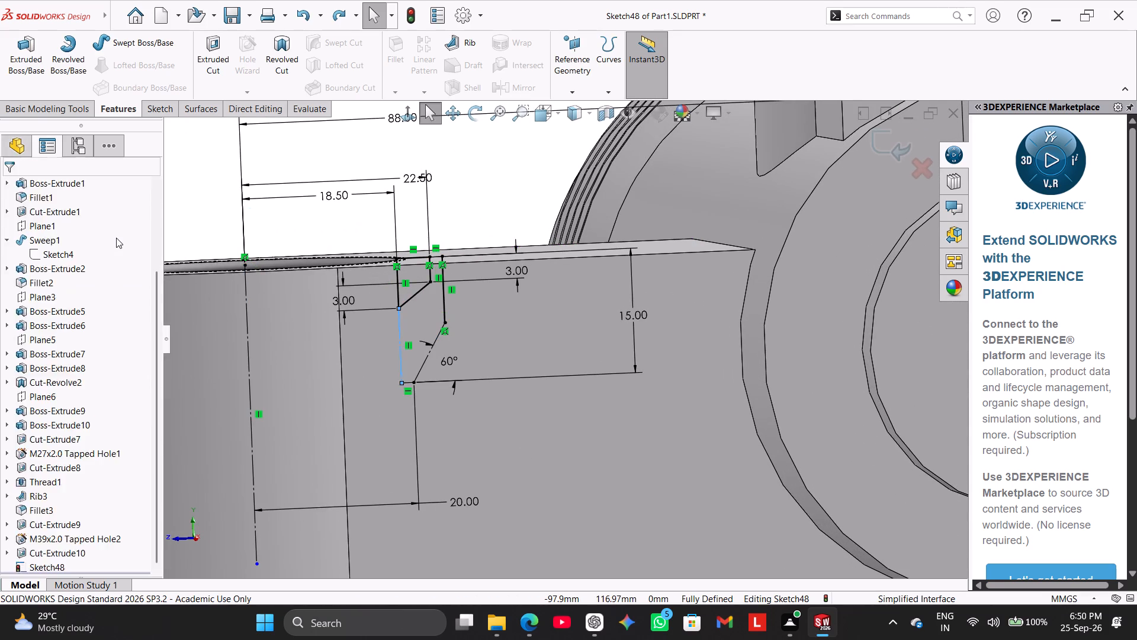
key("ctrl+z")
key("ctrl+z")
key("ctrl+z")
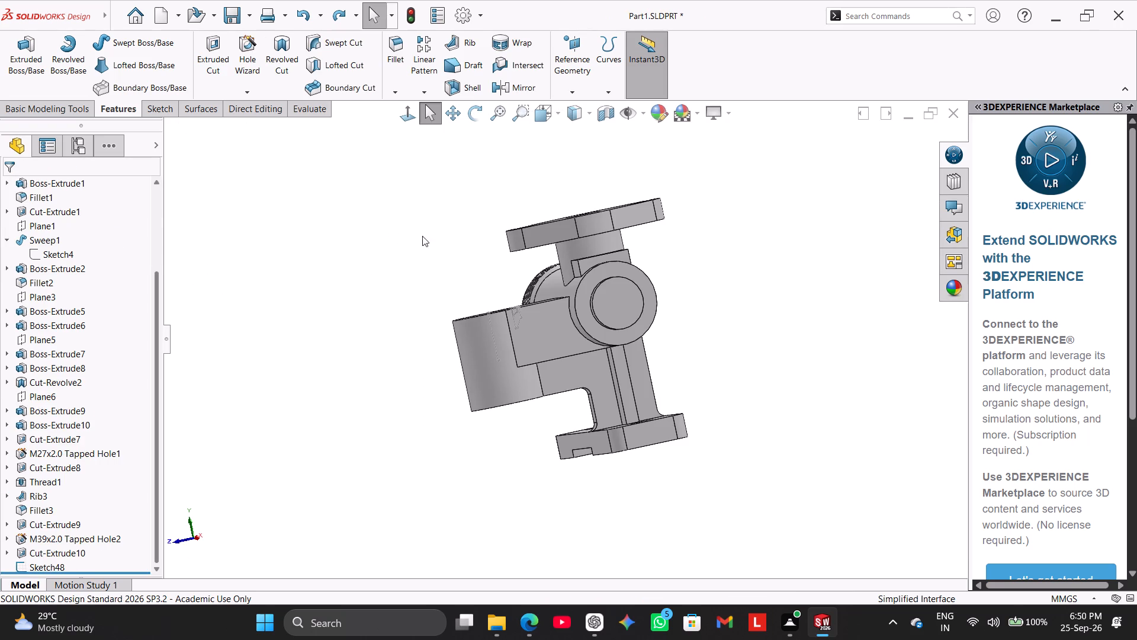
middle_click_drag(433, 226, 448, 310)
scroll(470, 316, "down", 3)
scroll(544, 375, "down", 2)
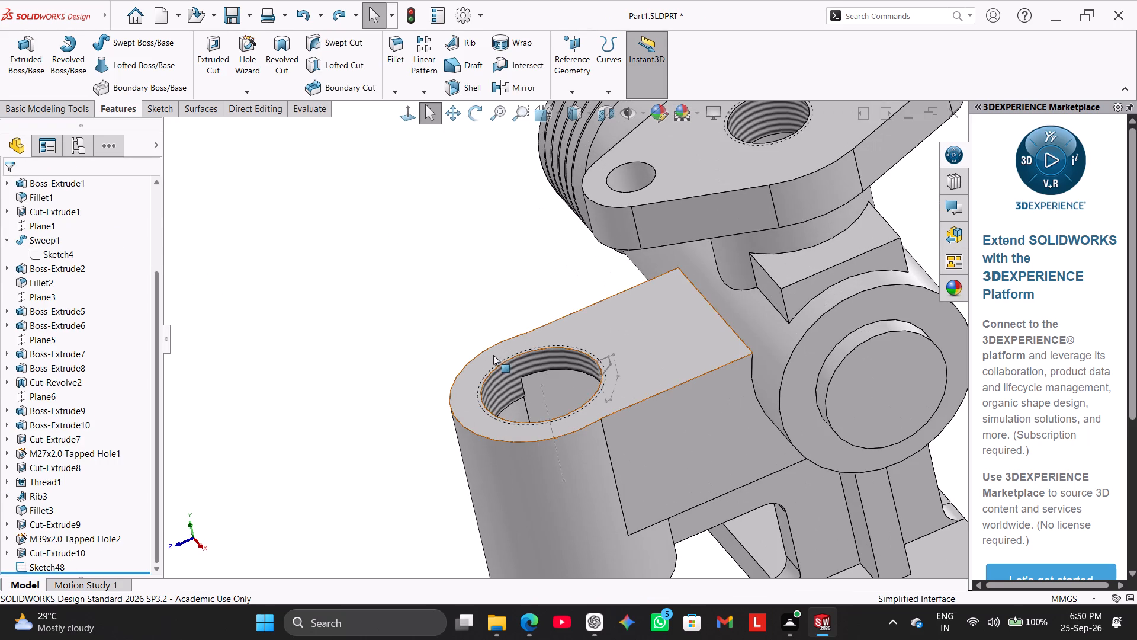
Undo the deletion of the Cut-Revolve5 feature.
key("ctrl+z")
scroll(396, 349, "up", 1)
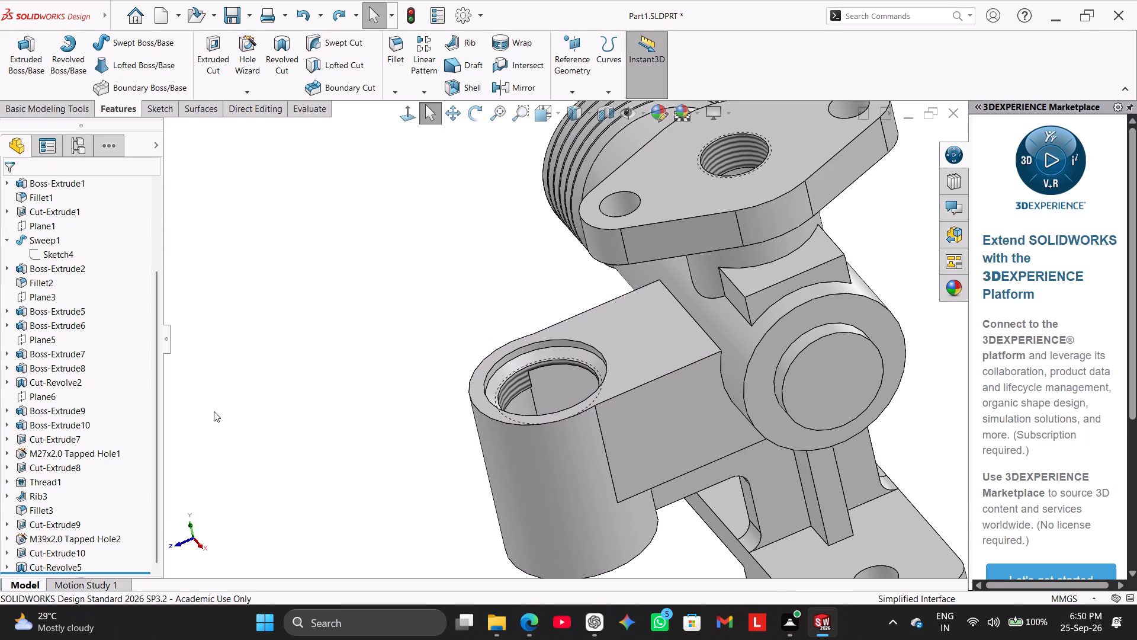
Show Sketch48, the stepped-profile sketch inside Cut-Revolve5.
left_click_drag(156, 370, 162, 406)
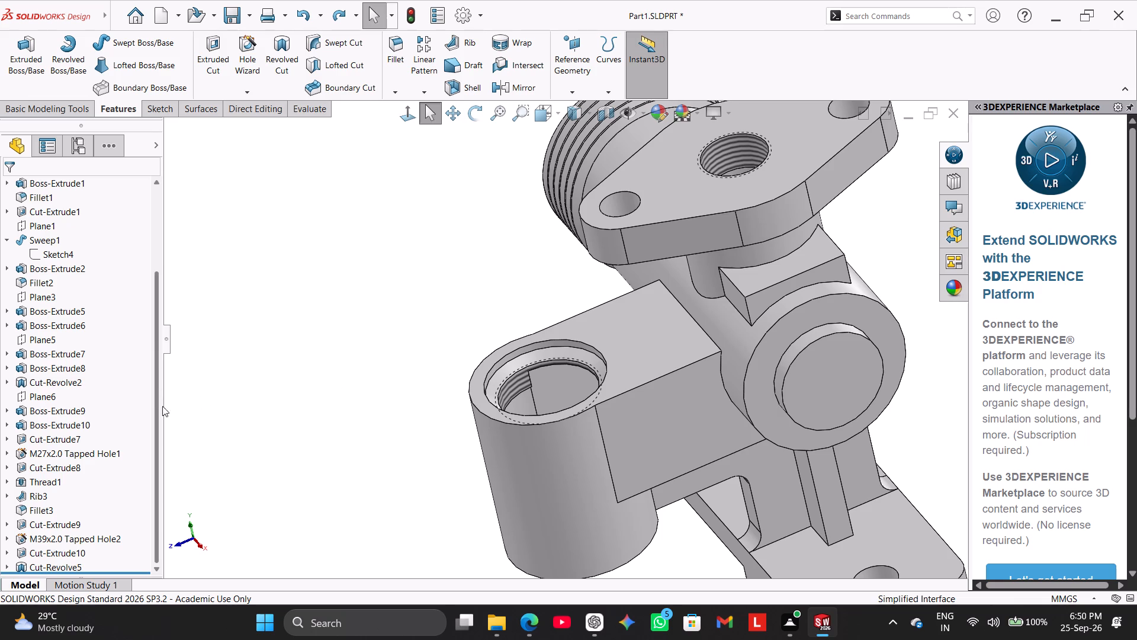
left_click_drag(162, 406, 163, 408)
left_click(5, 565)
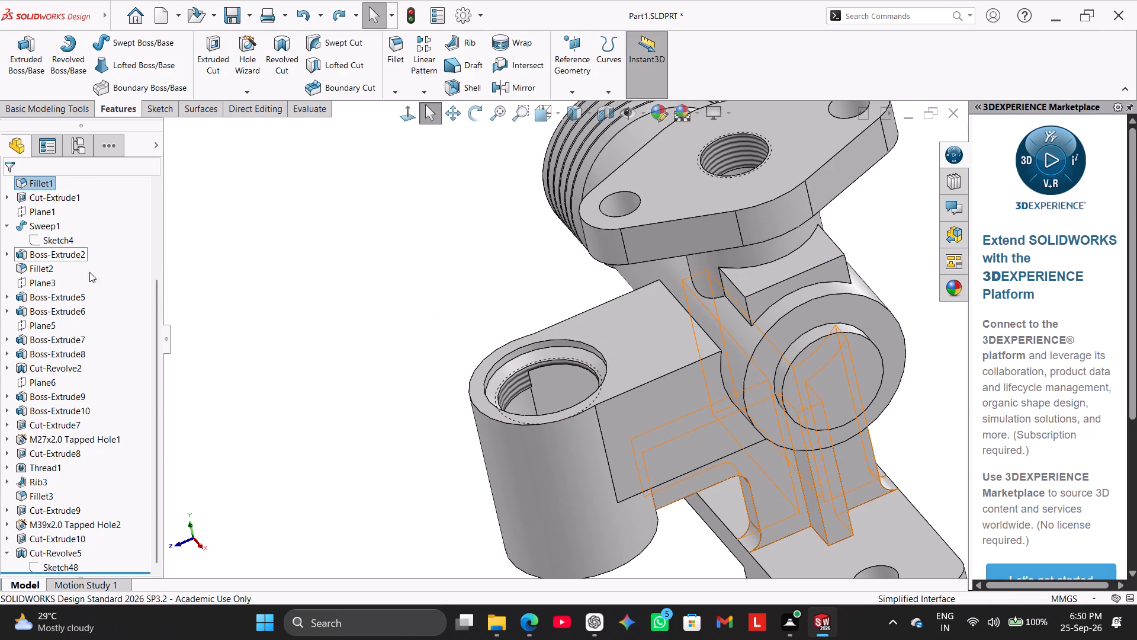
right_click(72, 568)
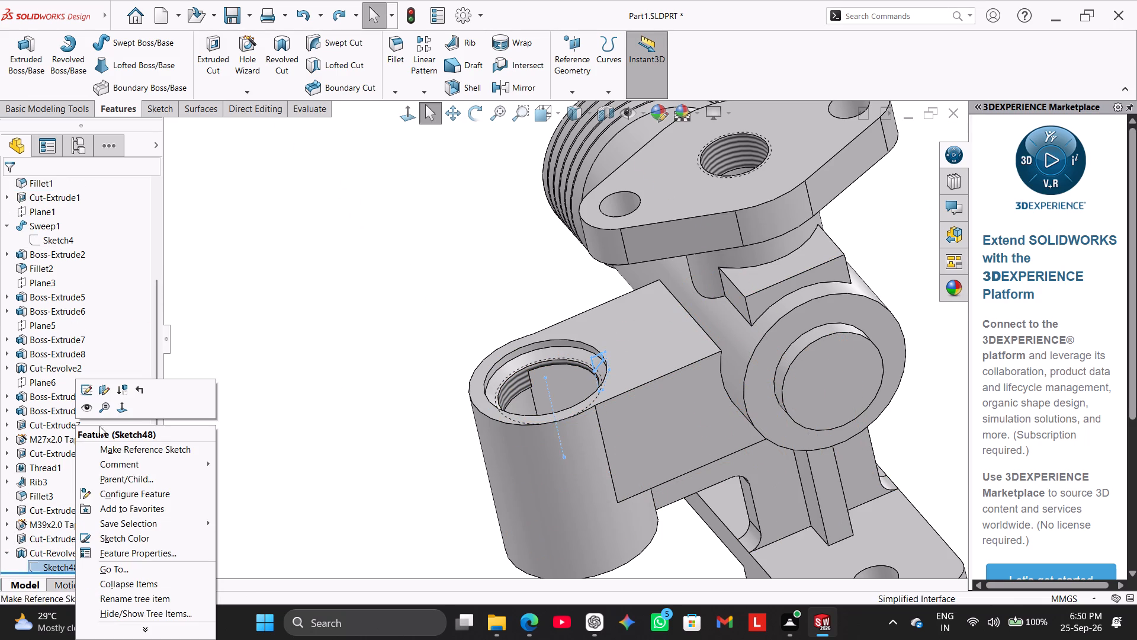
left_click(88, 409)
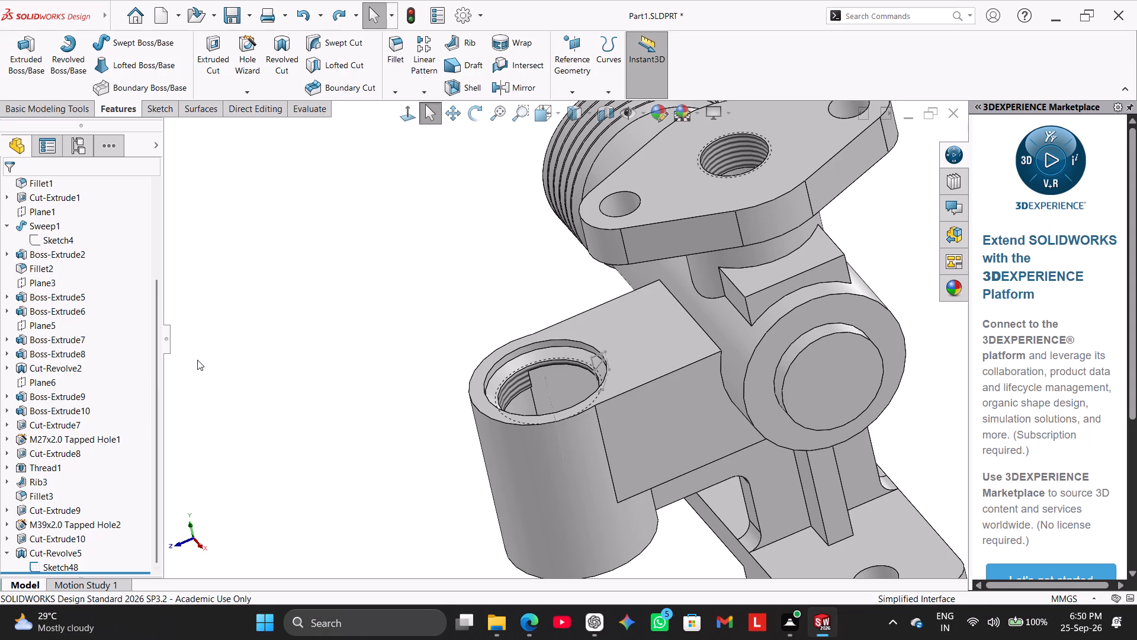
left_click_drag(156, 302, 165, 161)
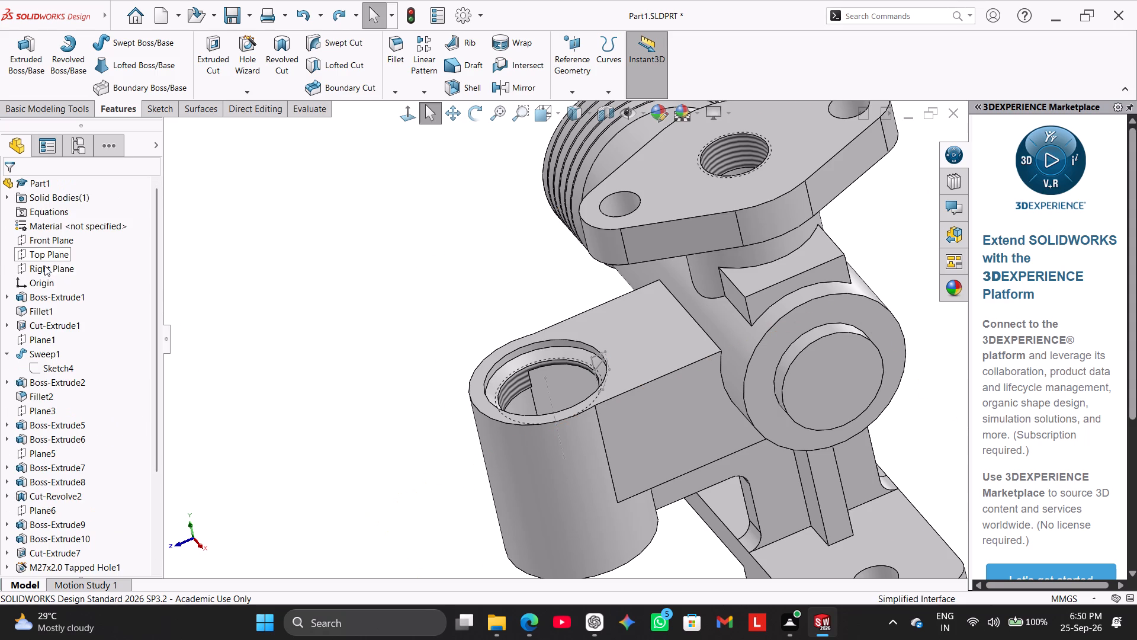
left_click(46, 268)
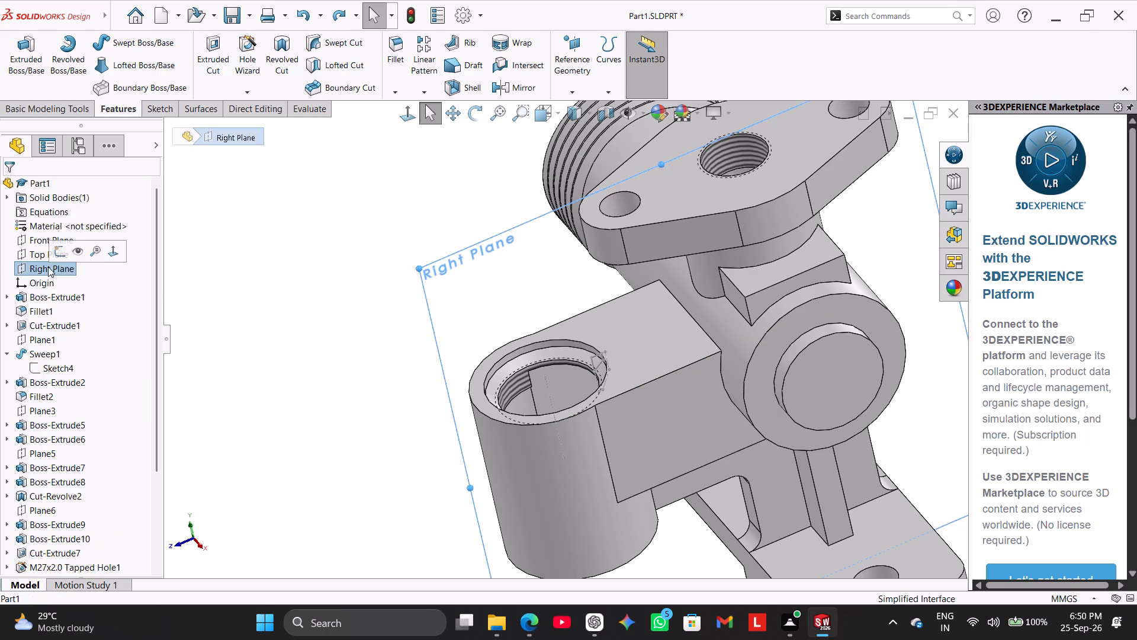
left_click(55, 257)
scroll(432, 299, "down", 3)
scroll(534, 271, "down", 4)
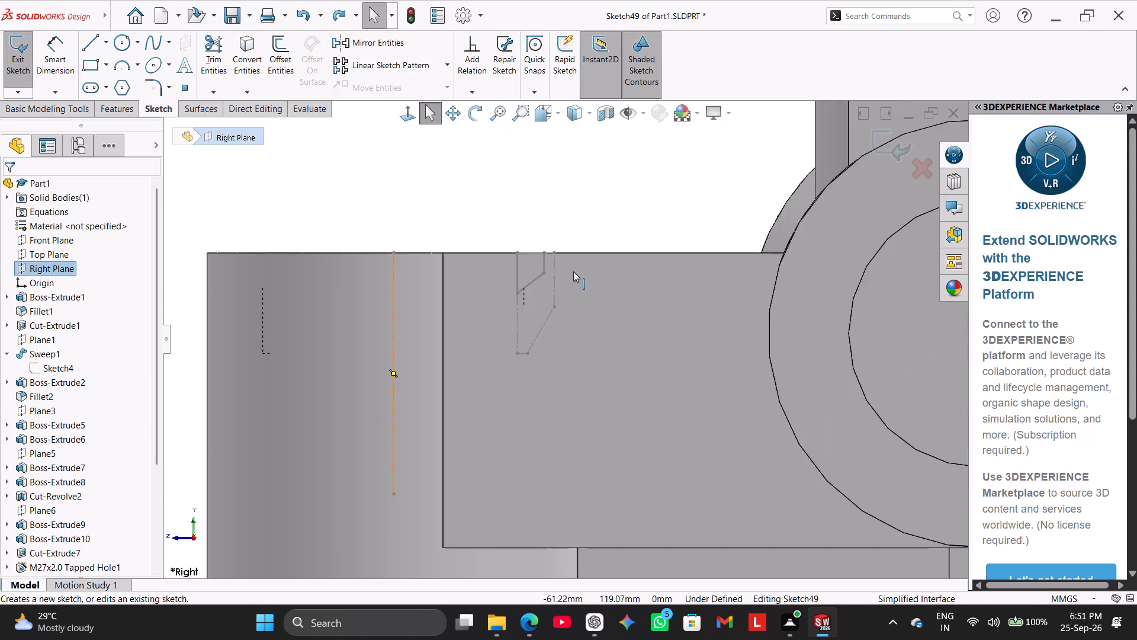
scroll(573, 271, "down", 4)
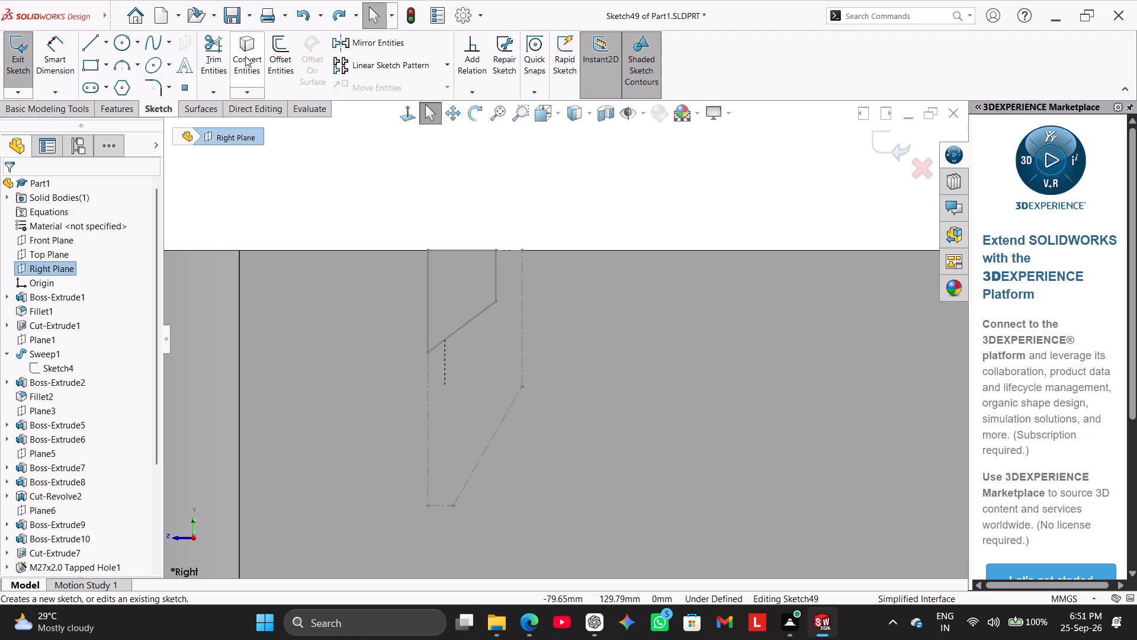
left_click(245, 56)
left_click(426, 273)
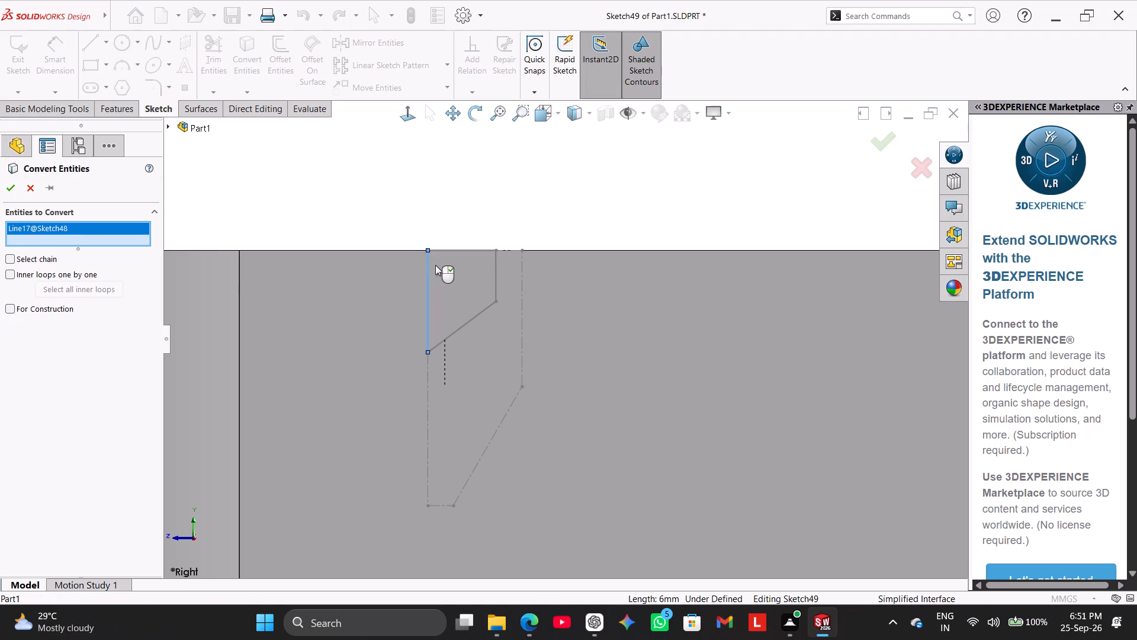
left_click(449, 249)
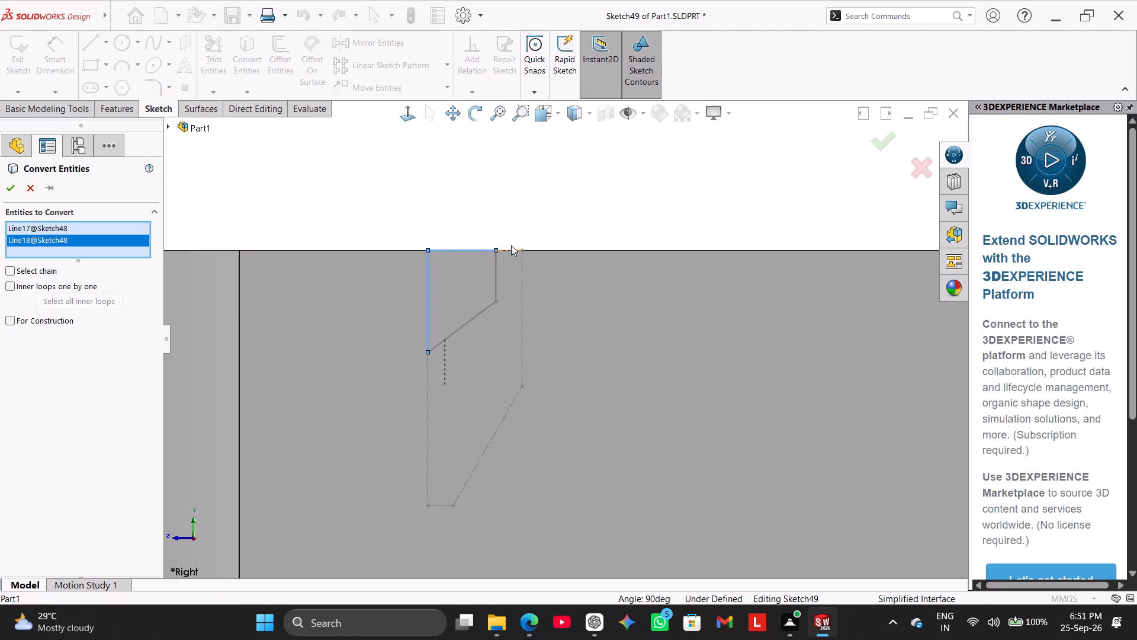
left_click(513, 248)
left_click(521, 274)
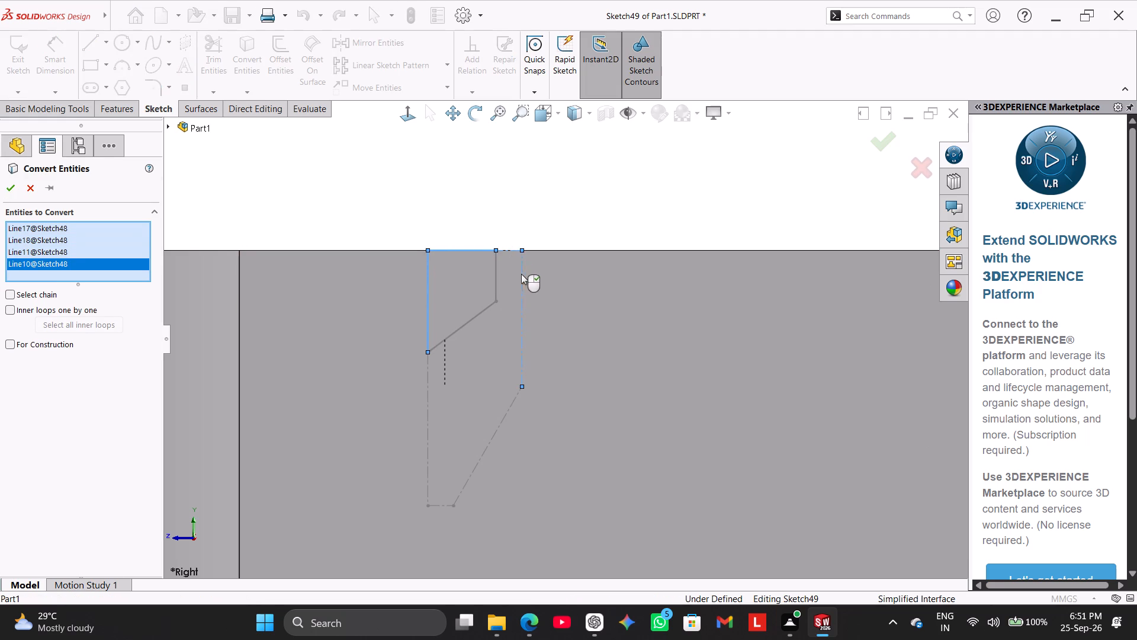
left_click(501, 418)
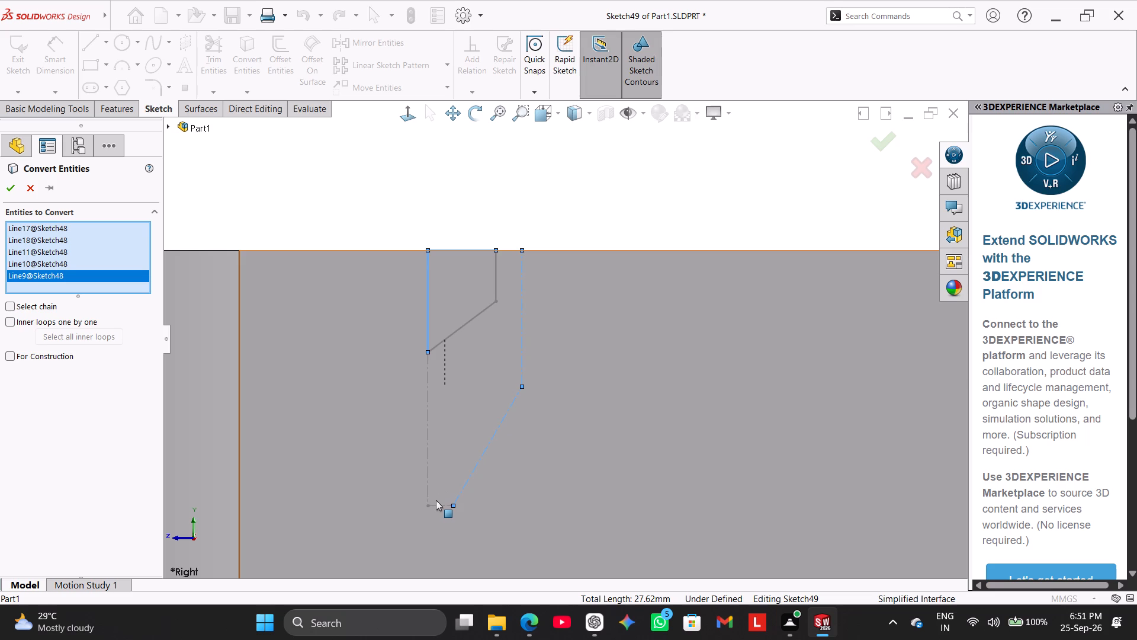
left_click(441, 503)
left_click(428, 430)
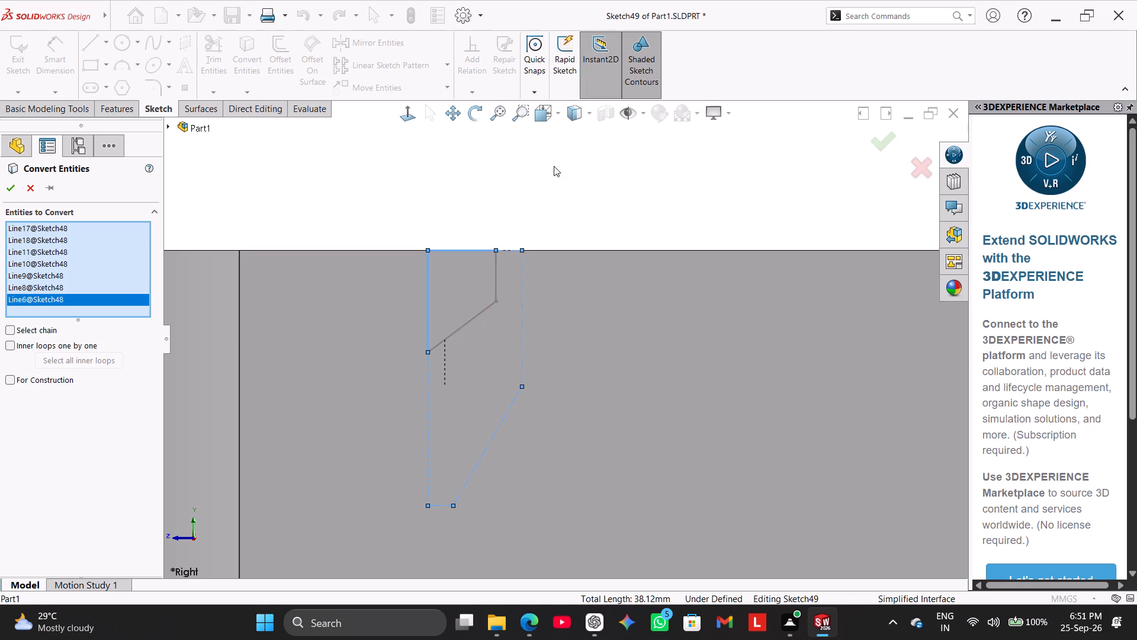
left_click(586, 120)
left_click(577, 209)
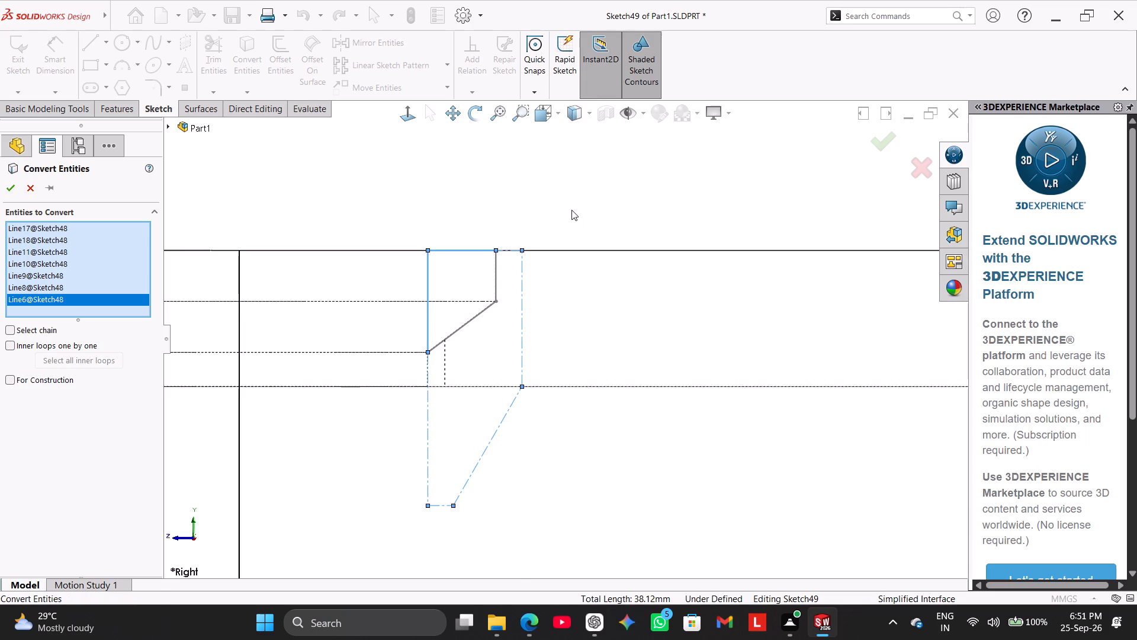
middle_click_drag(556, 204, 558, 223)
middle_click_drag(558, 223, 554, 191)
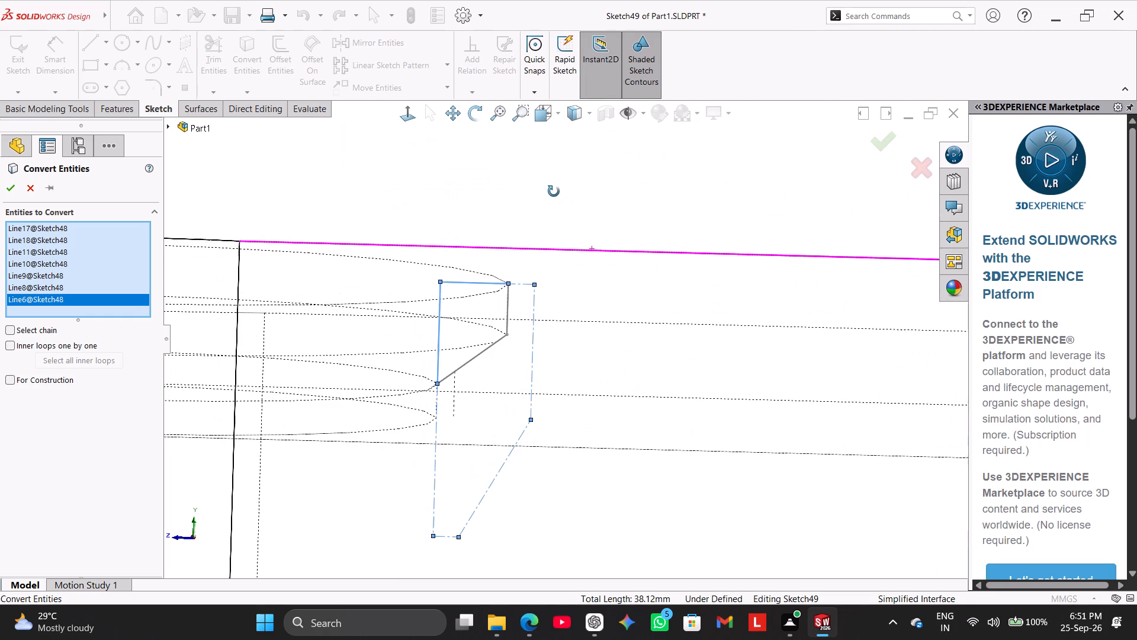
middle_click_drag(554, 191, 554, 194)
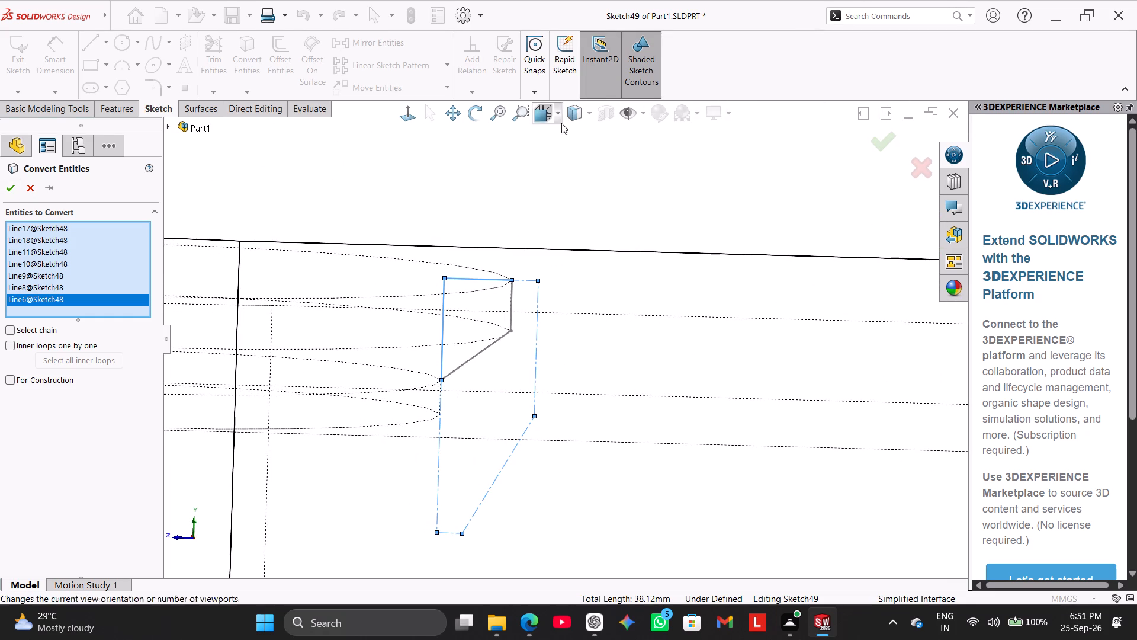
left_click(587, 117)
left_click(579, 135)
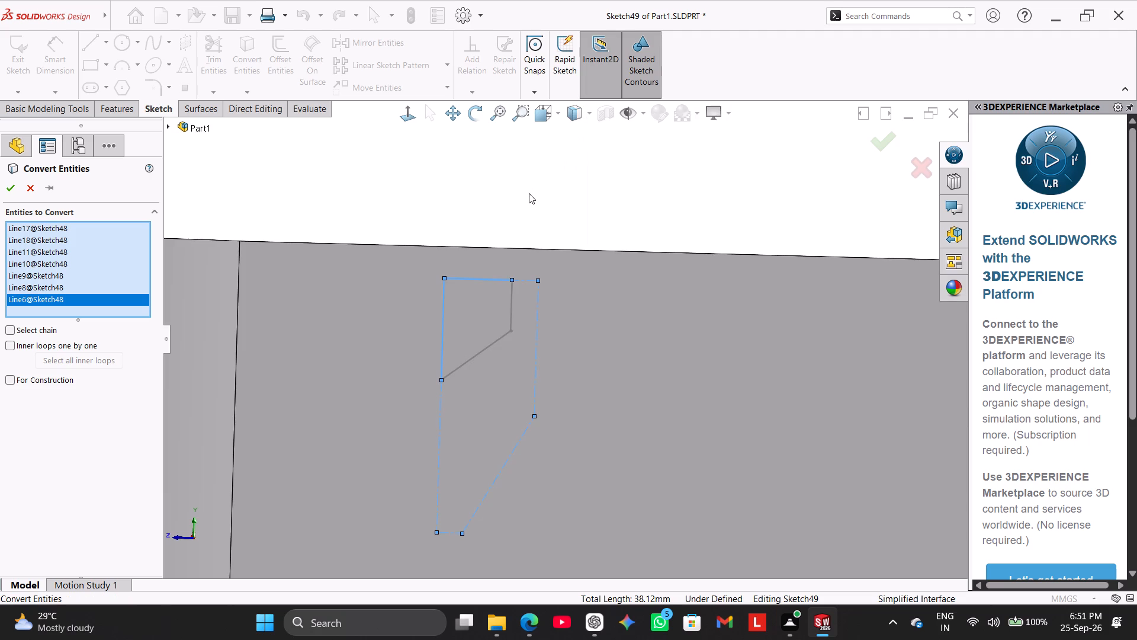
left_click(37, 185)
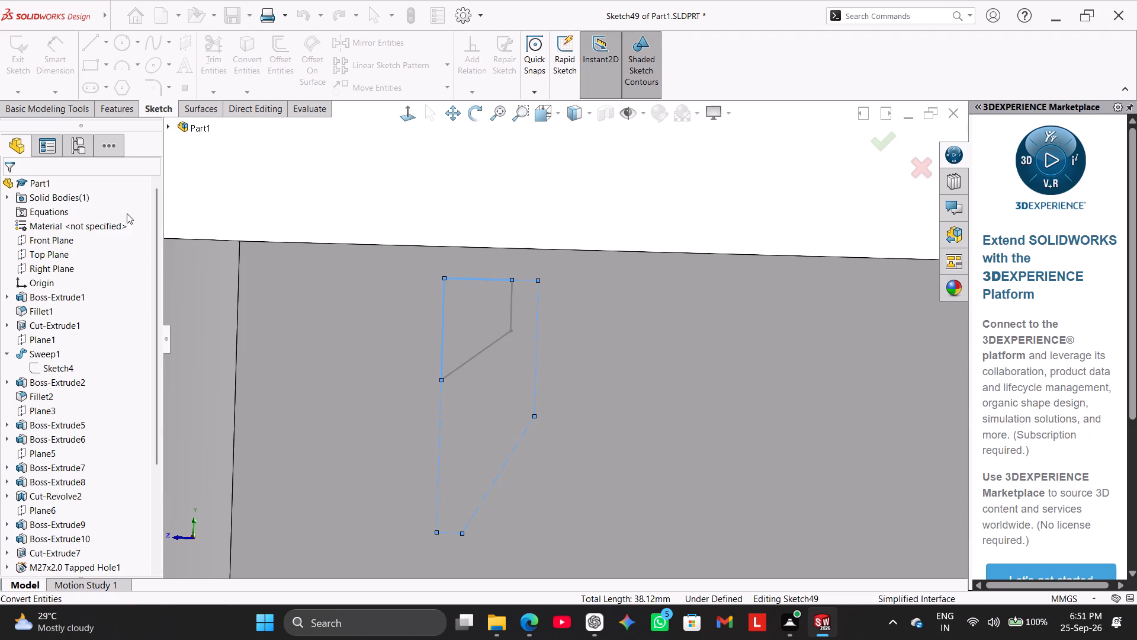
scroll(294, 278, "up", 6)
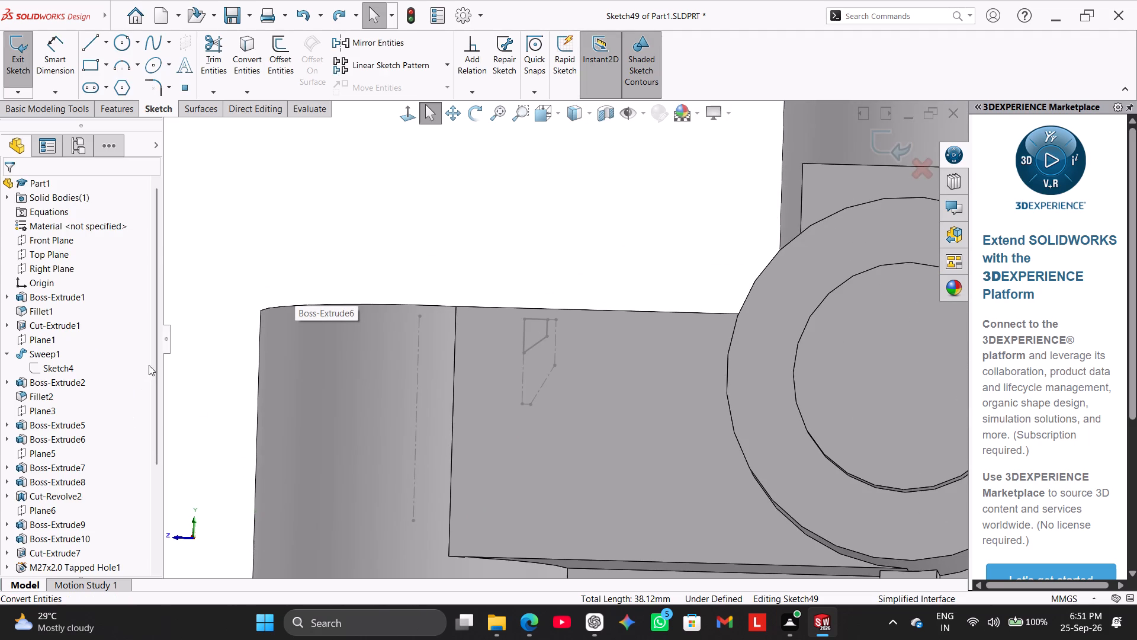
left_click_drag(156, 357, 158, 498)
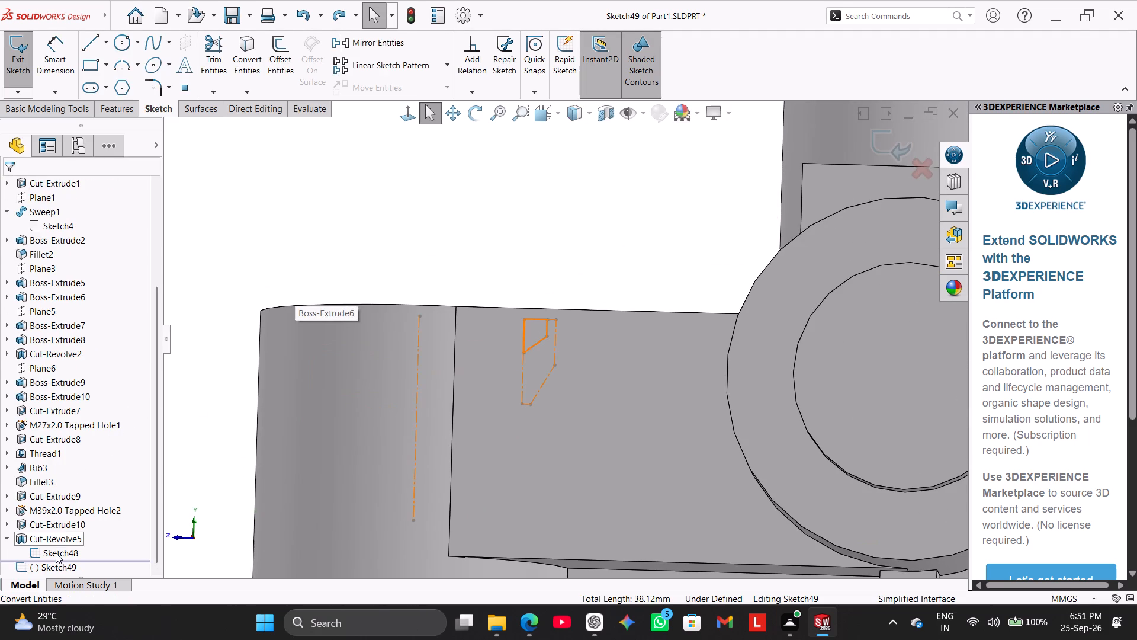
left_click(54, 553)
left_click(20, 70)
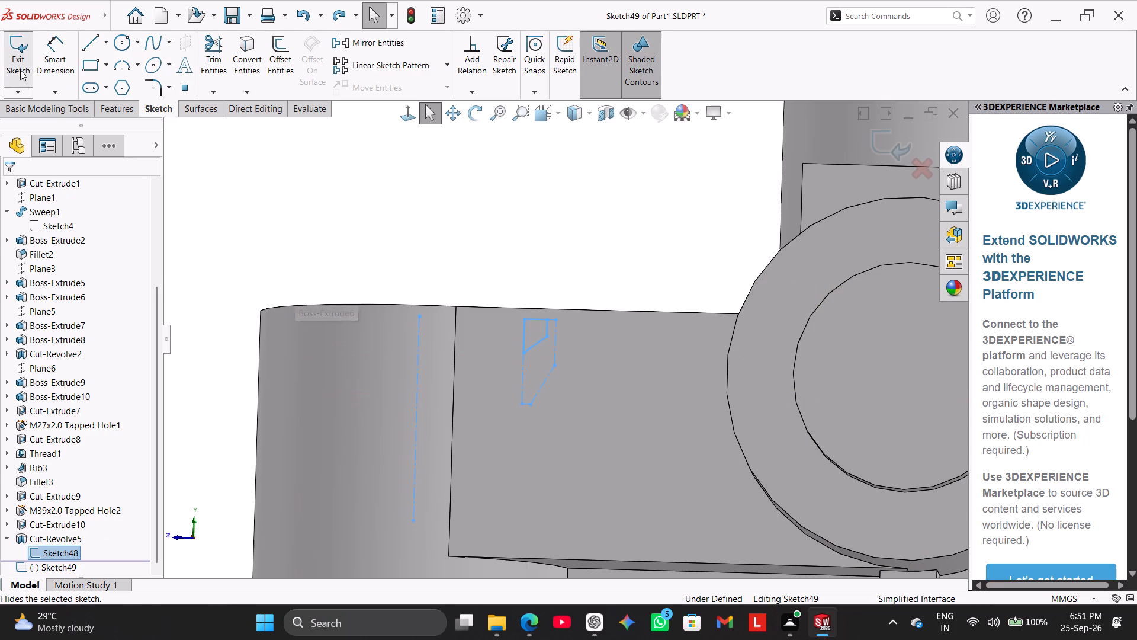
Reopen Cut-Revolve5's stepped-profile sketch, Sketch48, for editing at the profile beside the boss's bore.
right_click(65, 572)
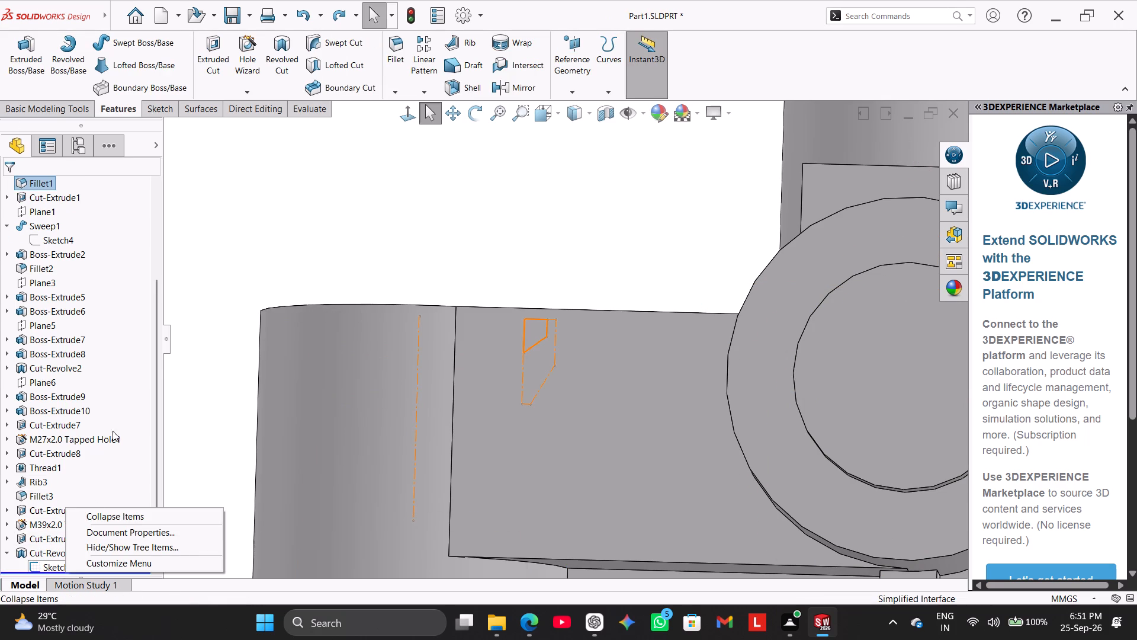
left_click(188, 335)
right_click(59, 565)
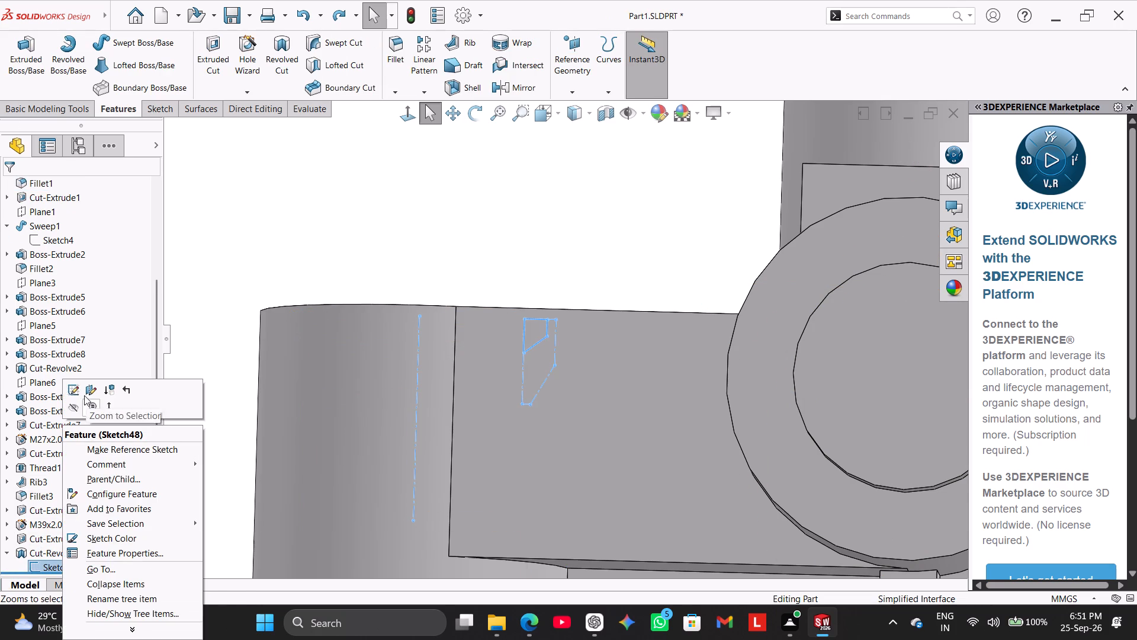
left_click(76, 391)
scroll(470, 268, "down", 4)
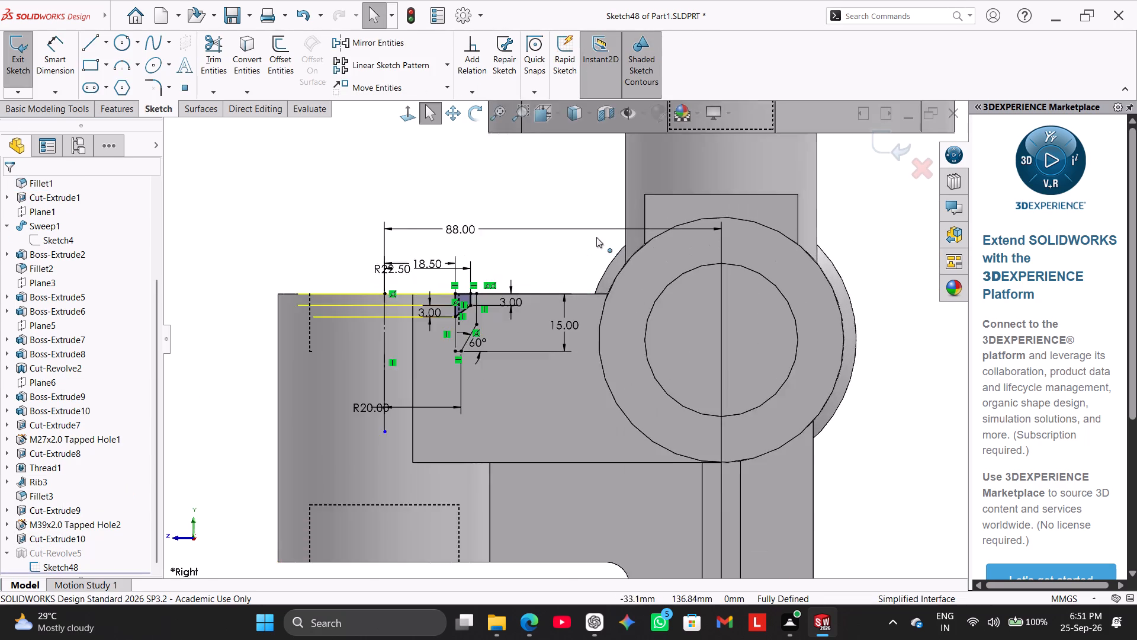
scroll(596, 237, "down", 2)
scroll(455, 350, "down", 2)
scroll(373, 359, "down", 1)
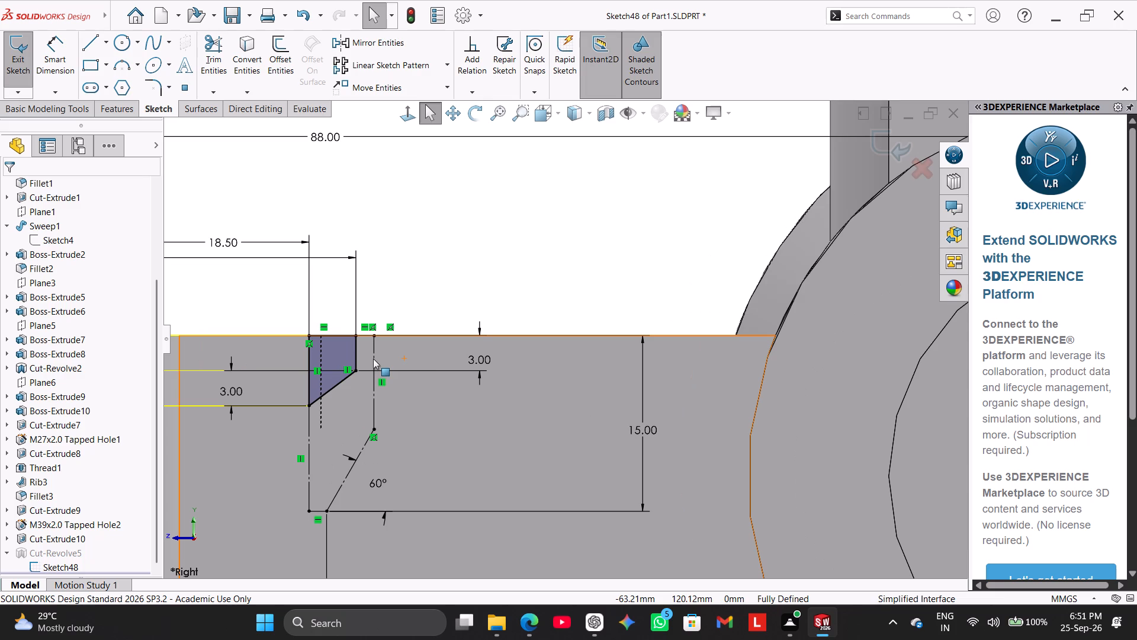
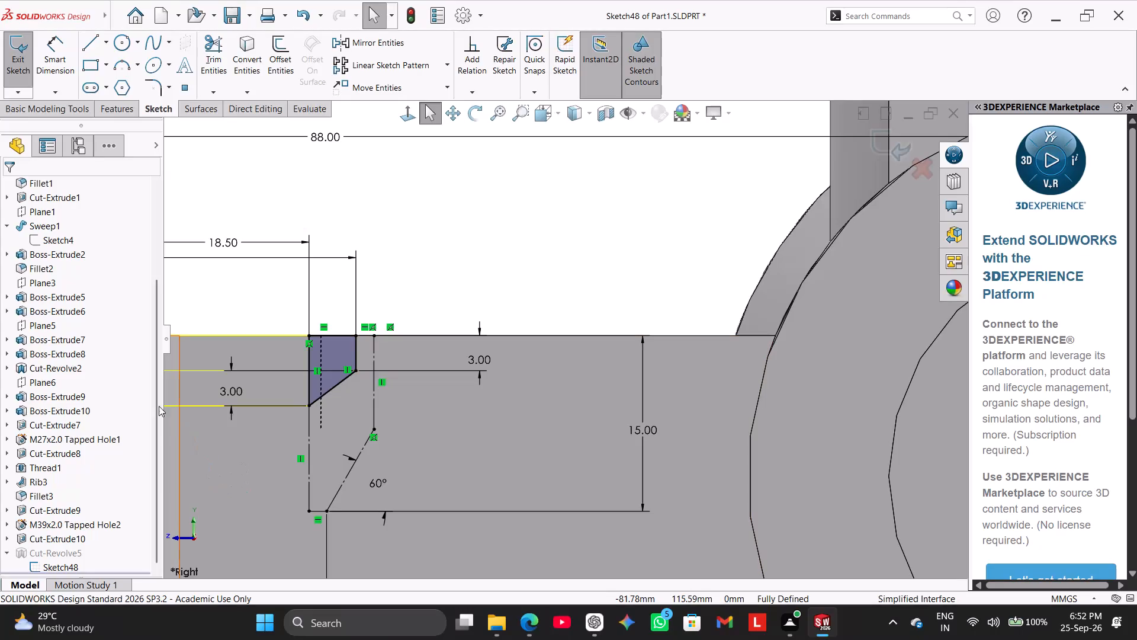
Exit Sketch48 and return to the part without editing the stepped profile.
left_click_drag(155, 401, 150, 516)
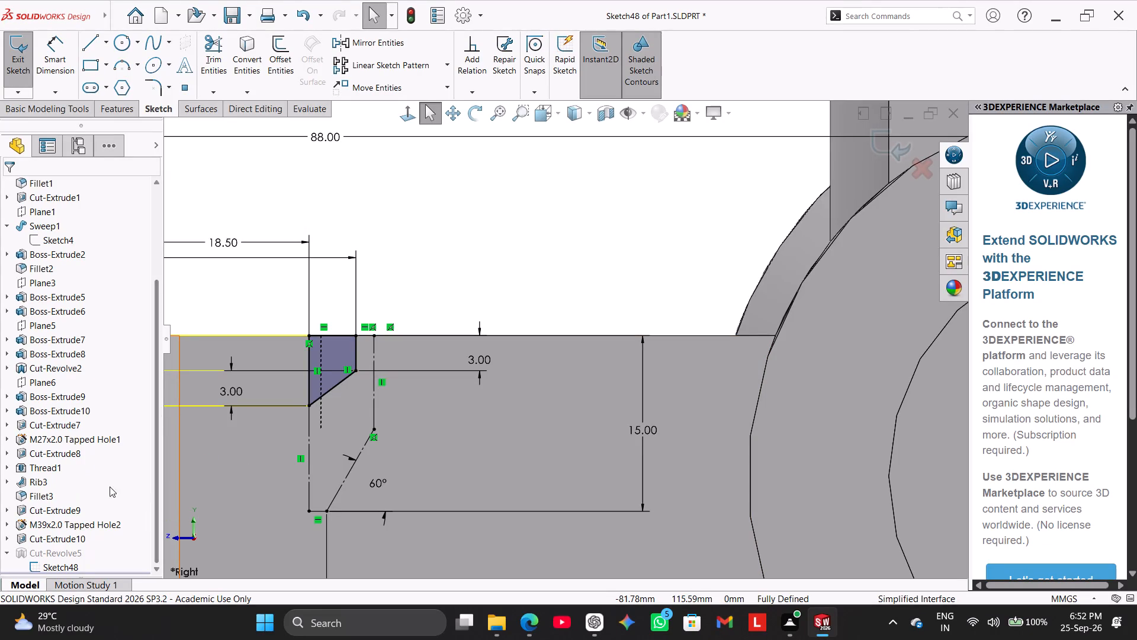
left_click(9, 60)
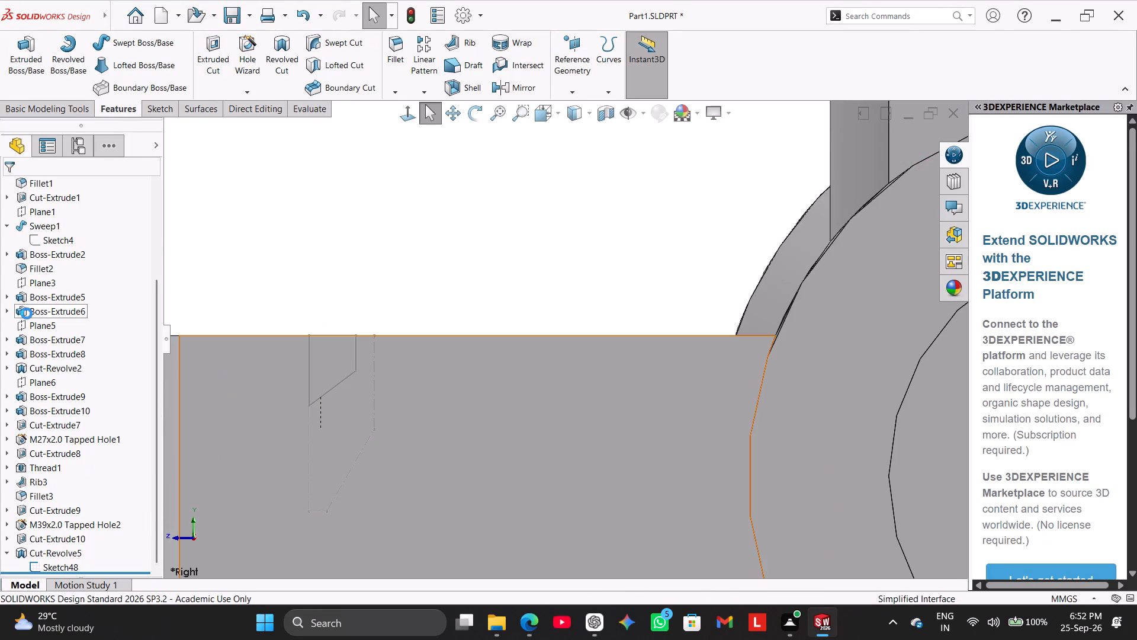
Start a new sketch on the Right Plane.
scroll(56, 207, "up", 2)
right_click(47, 267)
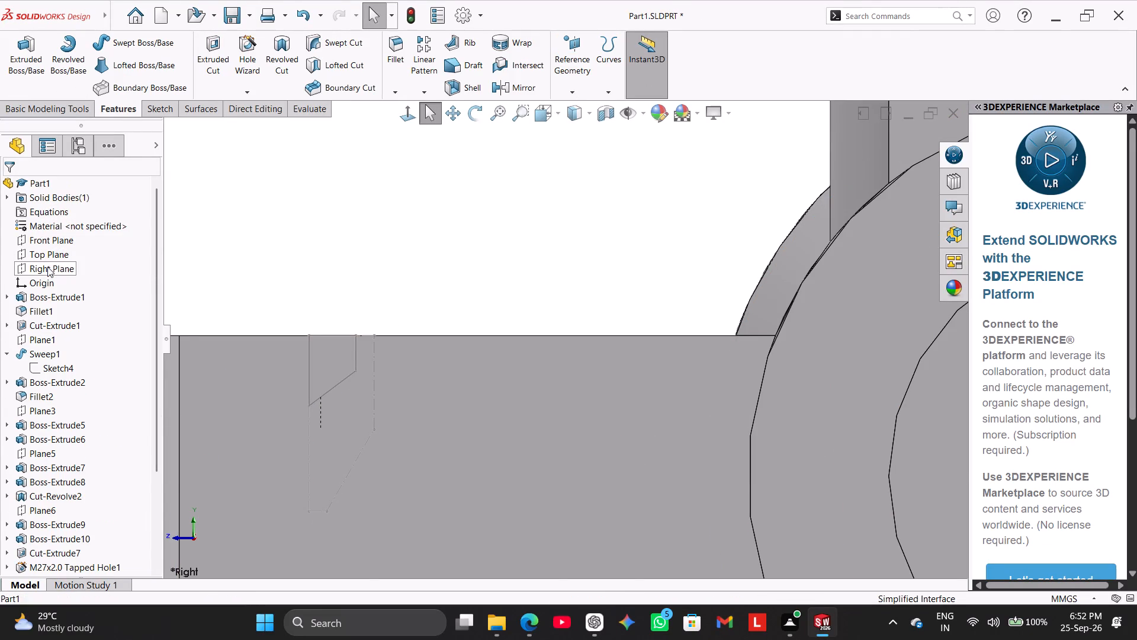
left_click(60, 249)
Convert Sketch48's slanted line, its short vertical line and the surrounding construction lines into a closed seven-line profile in the new sketch.
scroll(488, 252, "down", 3)
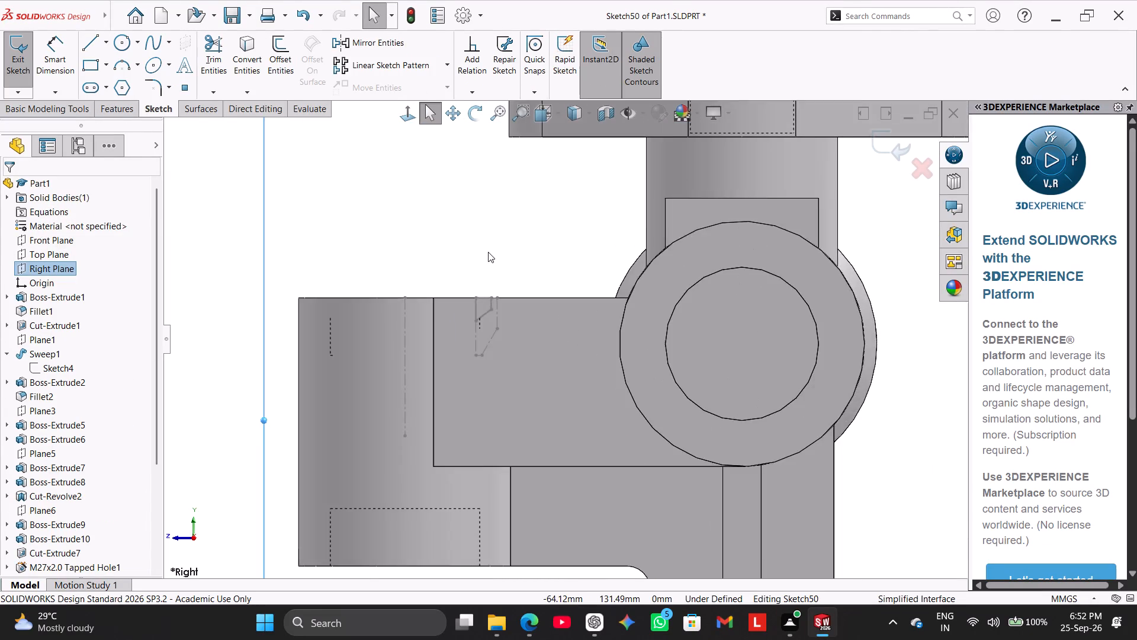
scroll(488, 252, "down", 1)
left_click(245, 53)
scroll(452, 294, "down", 3)
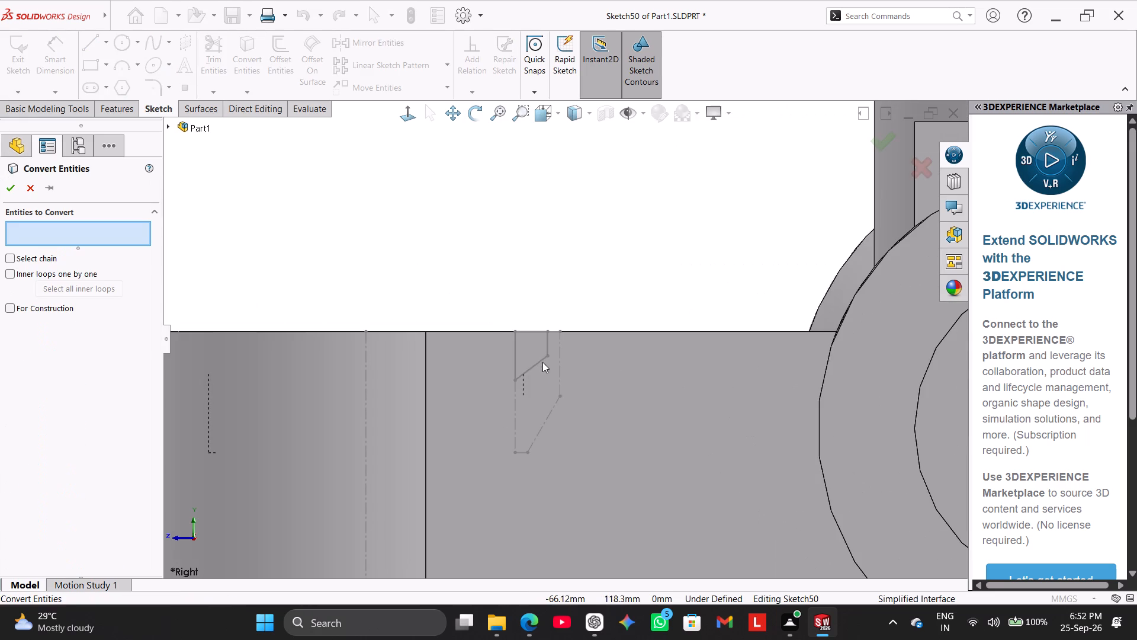
left_click(539, 364)
left_click(544, 350)
scroll(552, 337, "down", 4)
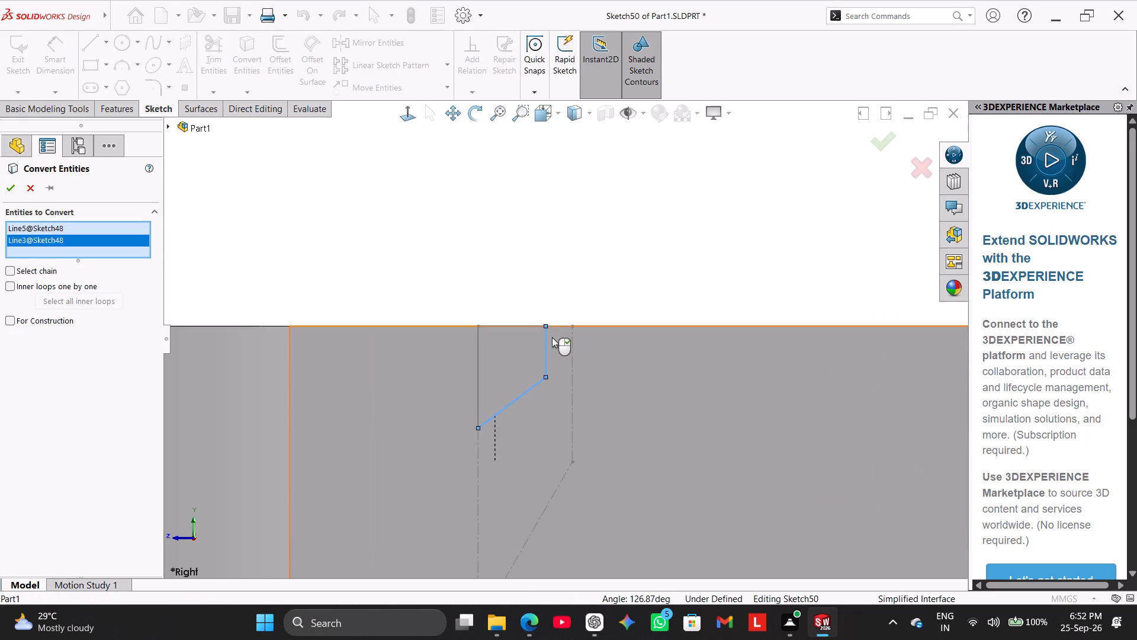
left_click(555, 324)
left_click(569, 362)
scroll(567, 396, "up", 2)
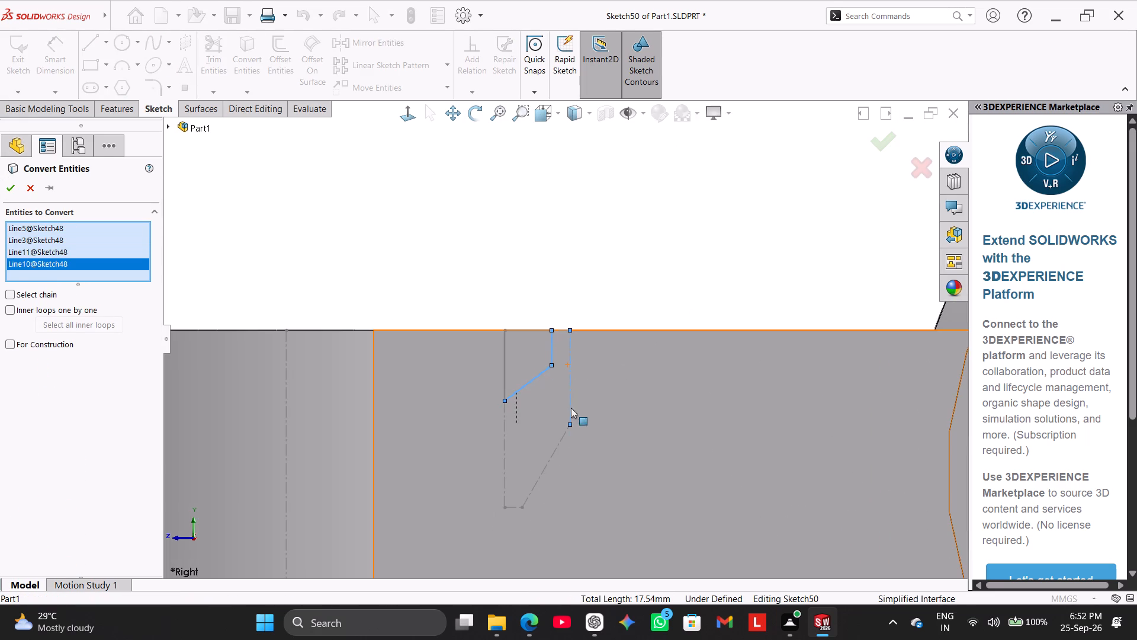
left_click(559, 447)
left_click(511, 507)
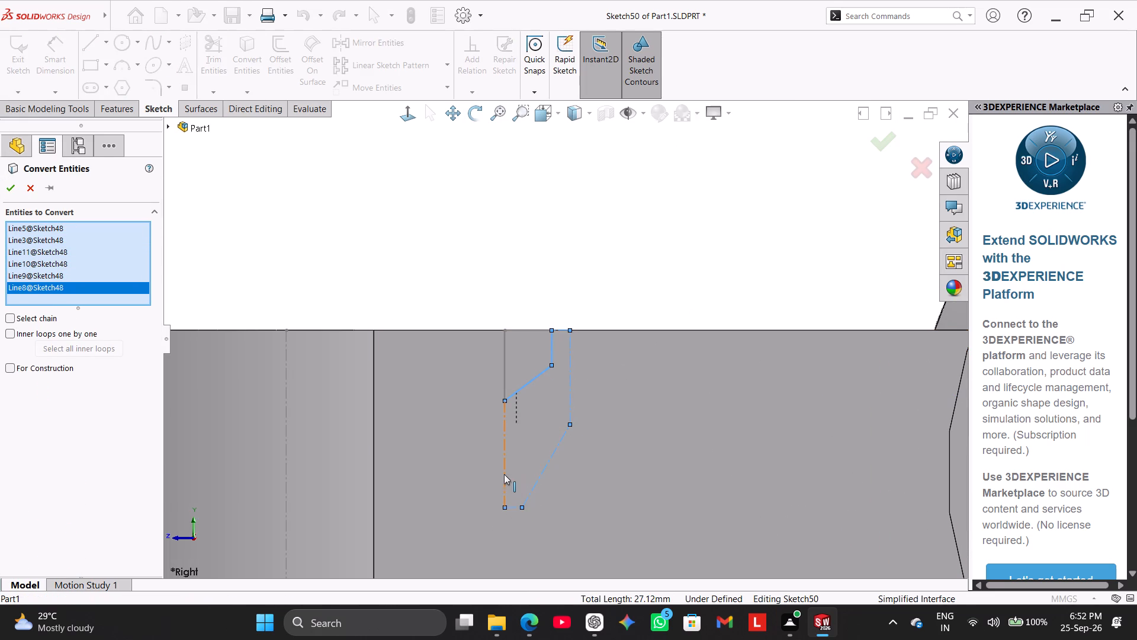
left_click(504, 474)
right_click(499, 243)
left_click(523, 326)
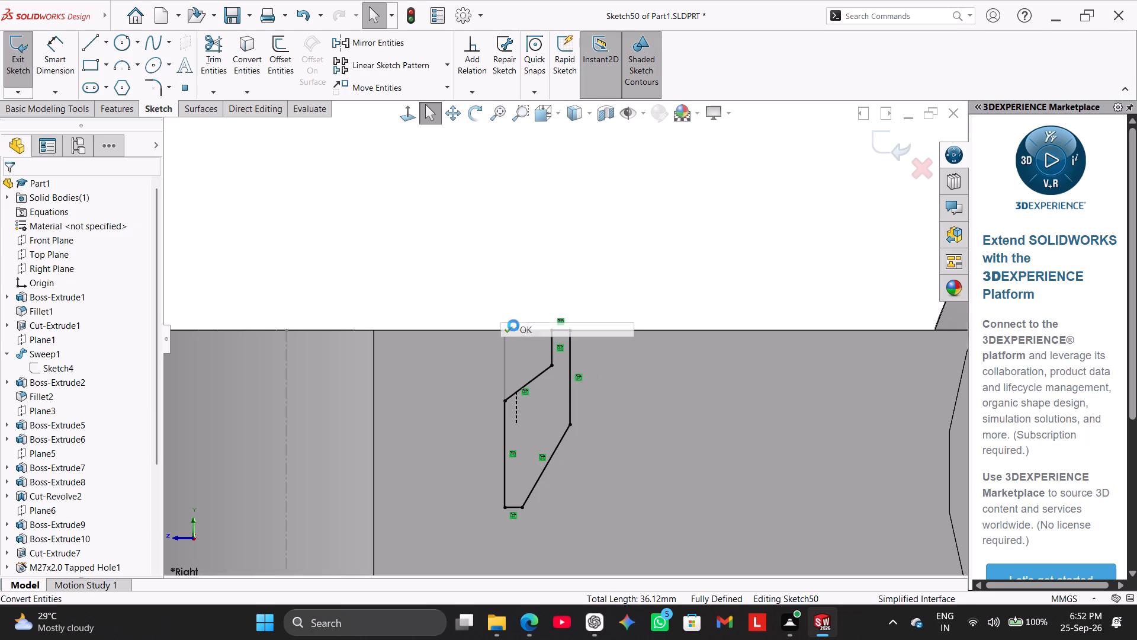
Convert Sketch48's vertical centerline at the boss's axis into the new sketch.
left_click_drag(156, 449, 156, 572)
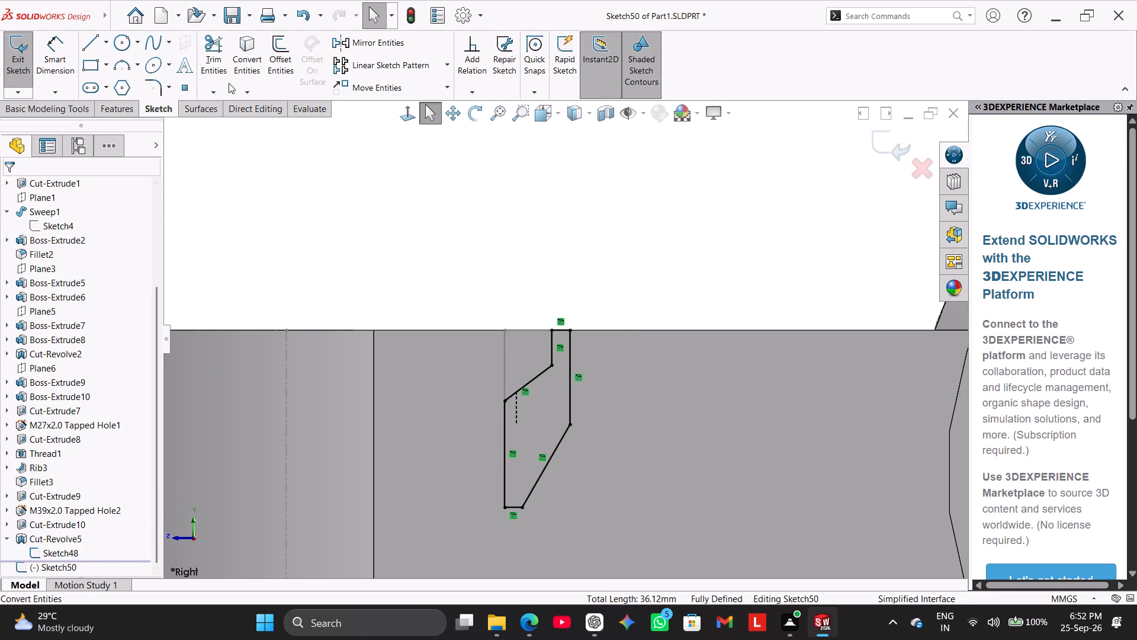
left_click(256, 49)
left_click(287, 386)
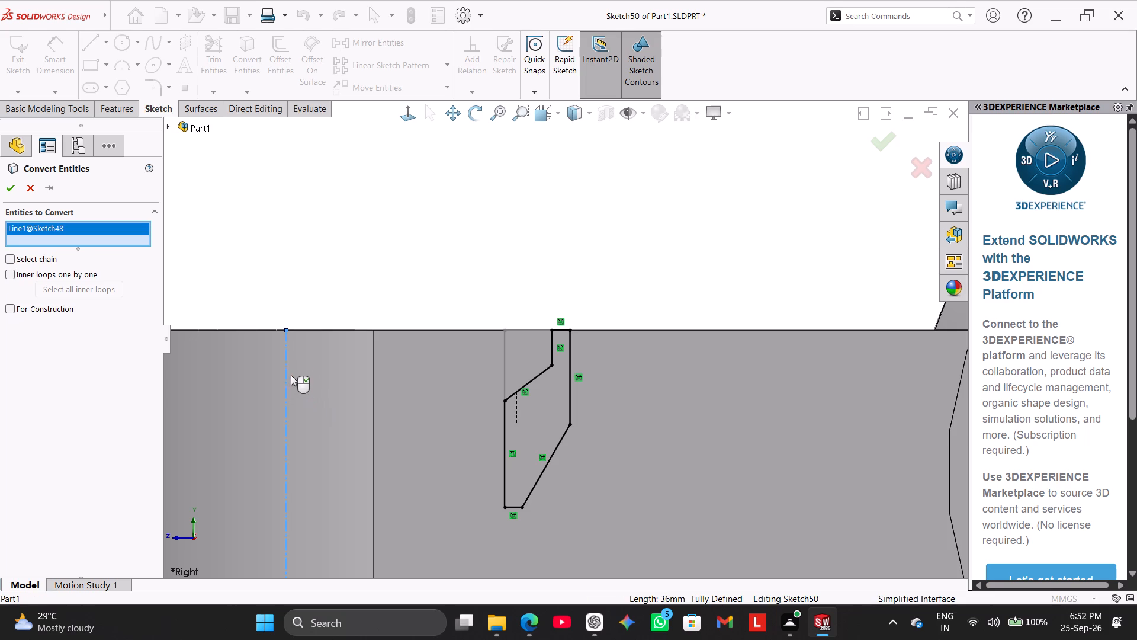
left_click(11, 184)
Hide Sketch48, the sketch inside Cut-Revolve5.
scroll(158, 418, "up", 1)
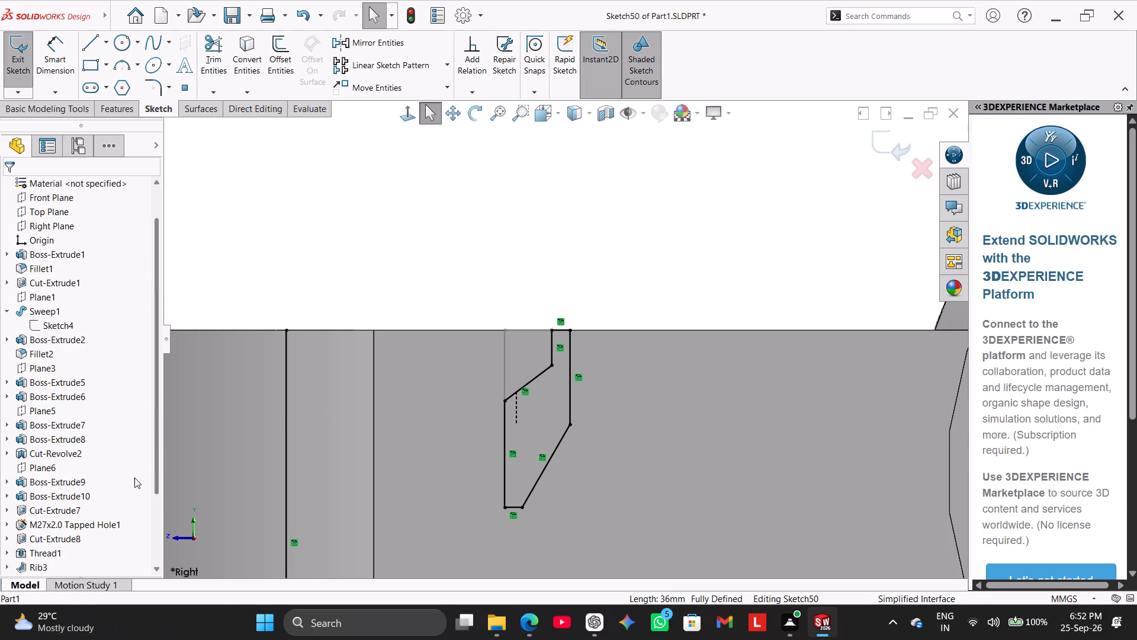
left_click_drag(157, 468, 155, 585)
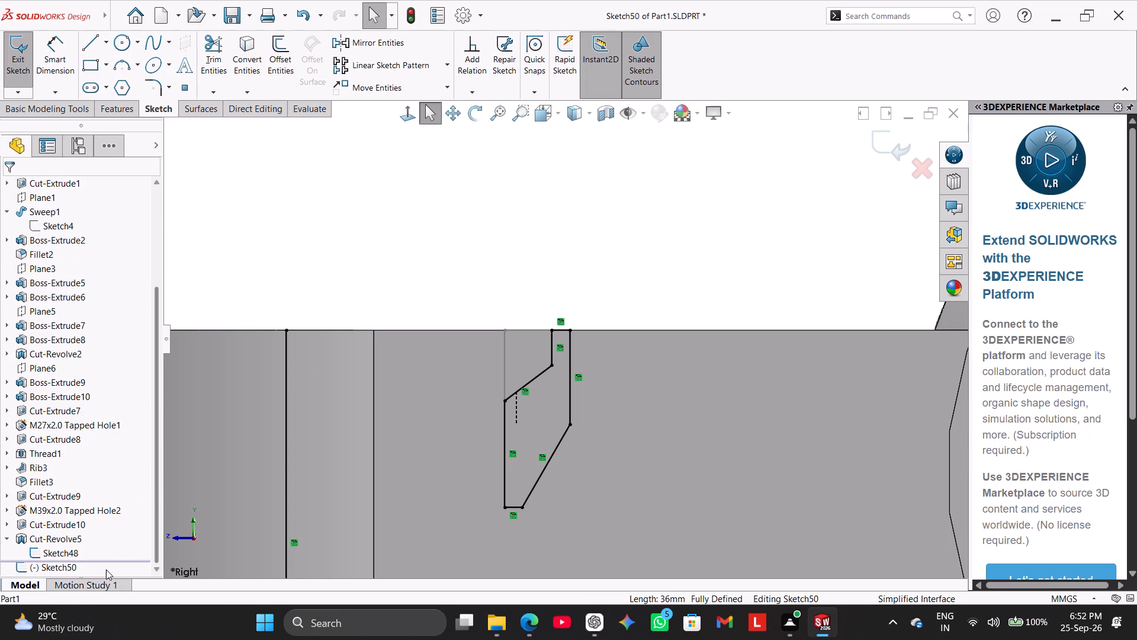
right_click(69, 553)
left_click(83, 438)
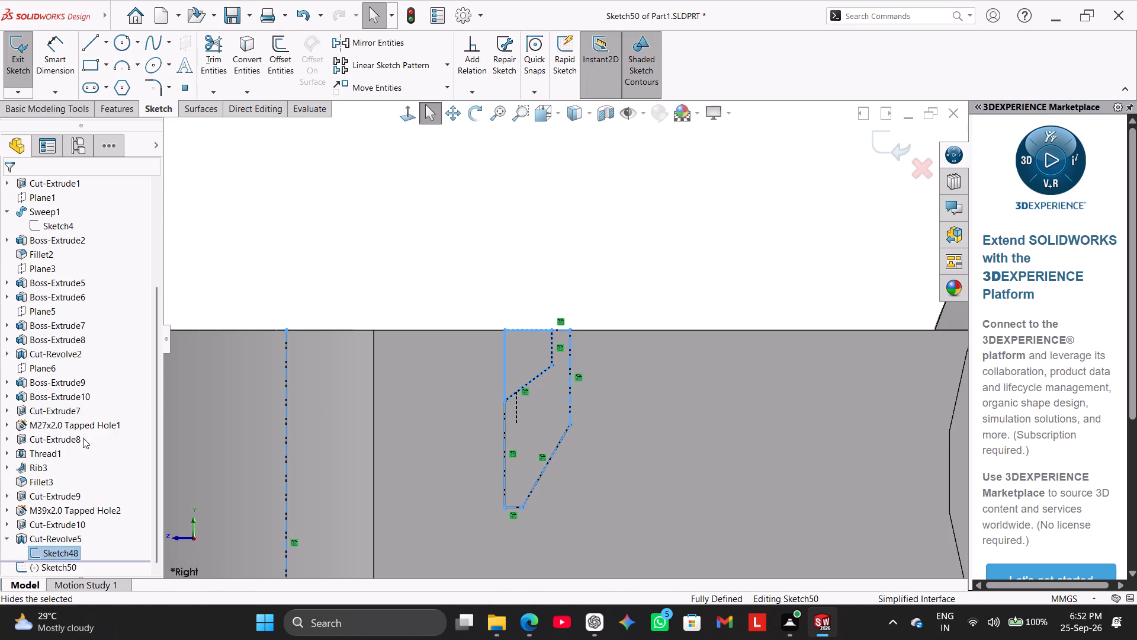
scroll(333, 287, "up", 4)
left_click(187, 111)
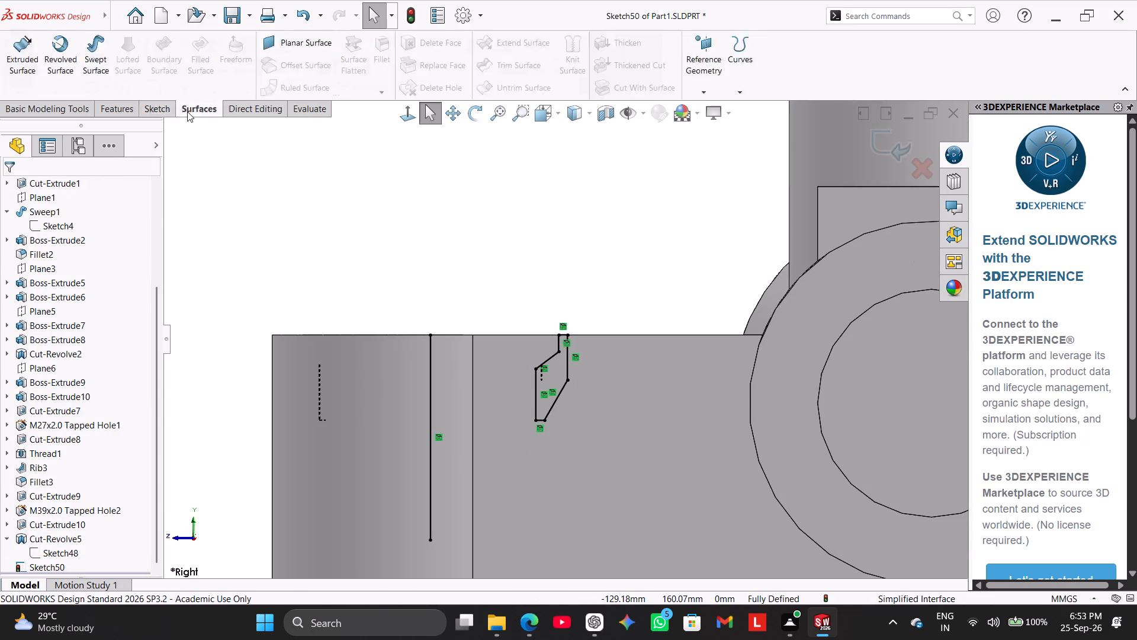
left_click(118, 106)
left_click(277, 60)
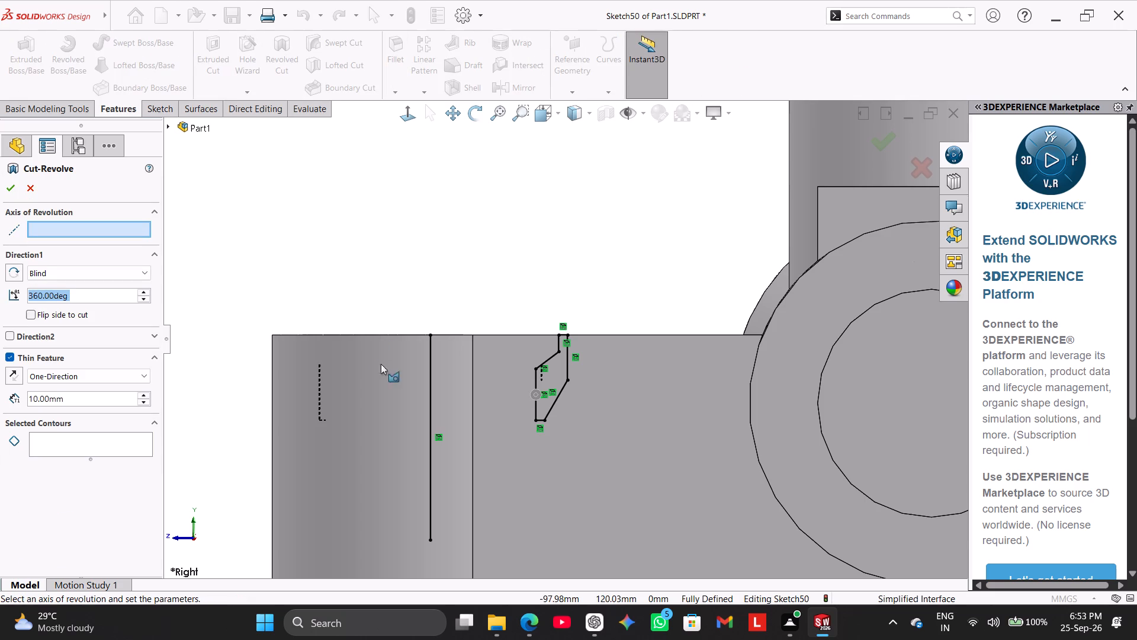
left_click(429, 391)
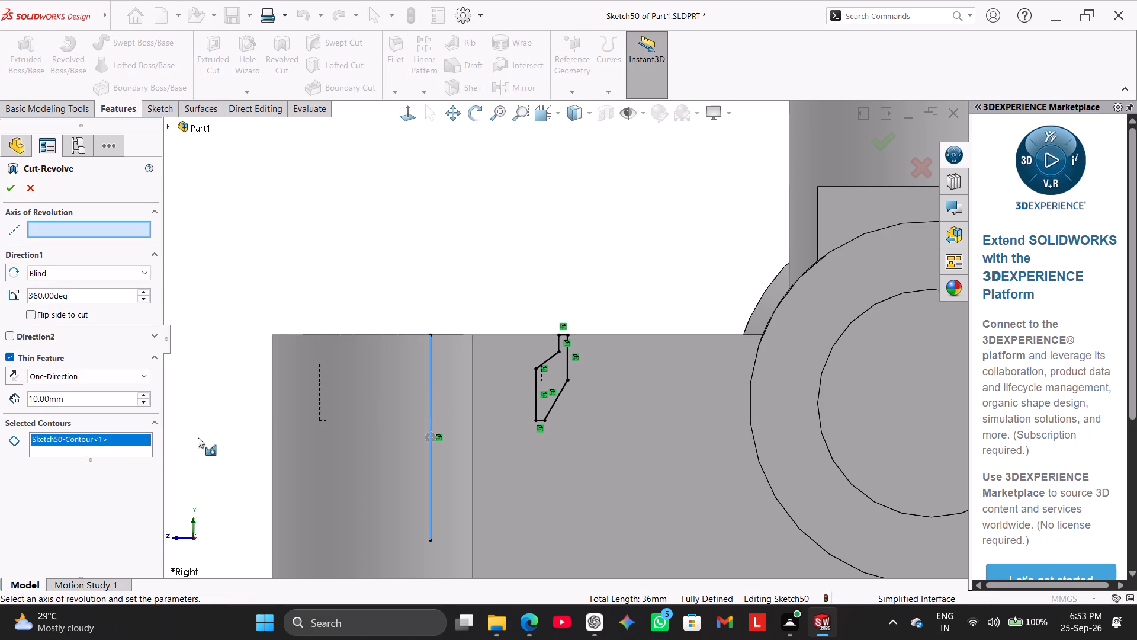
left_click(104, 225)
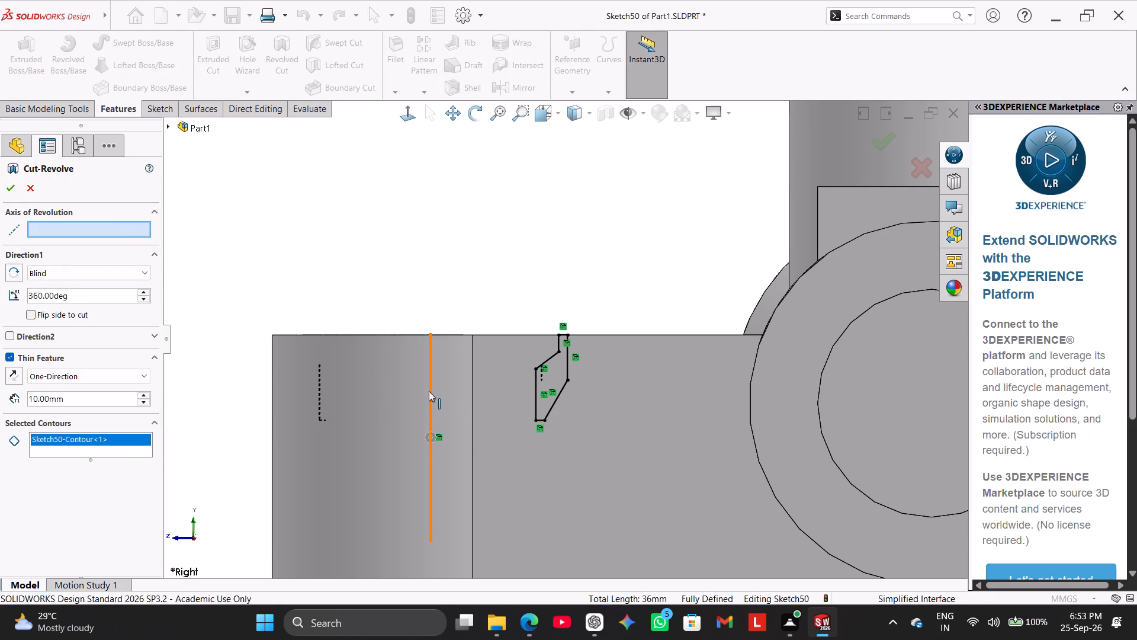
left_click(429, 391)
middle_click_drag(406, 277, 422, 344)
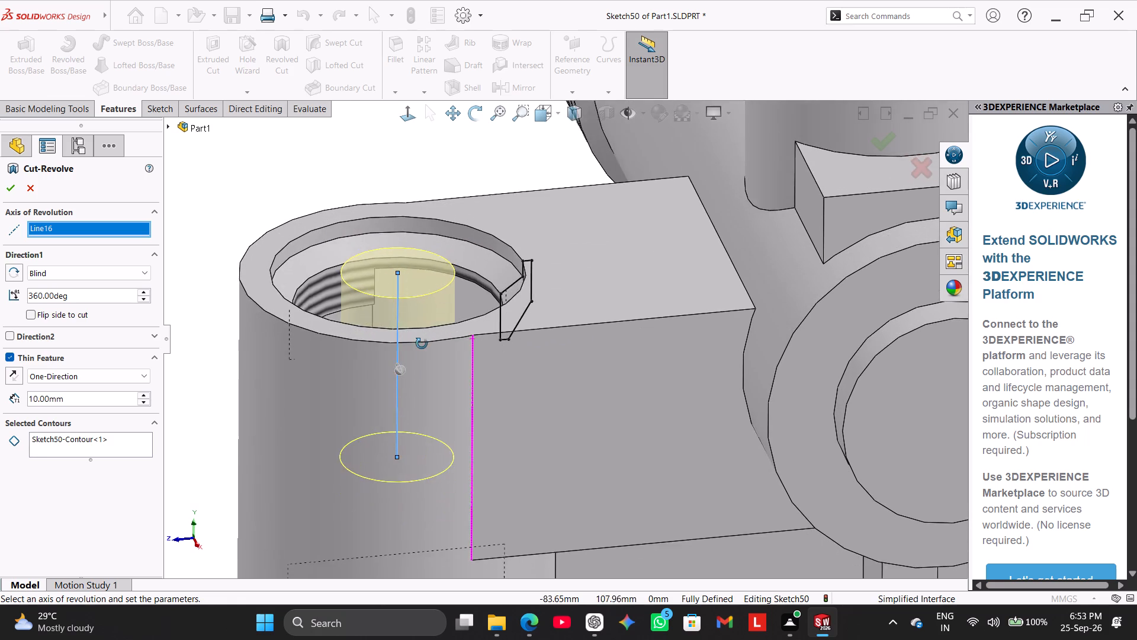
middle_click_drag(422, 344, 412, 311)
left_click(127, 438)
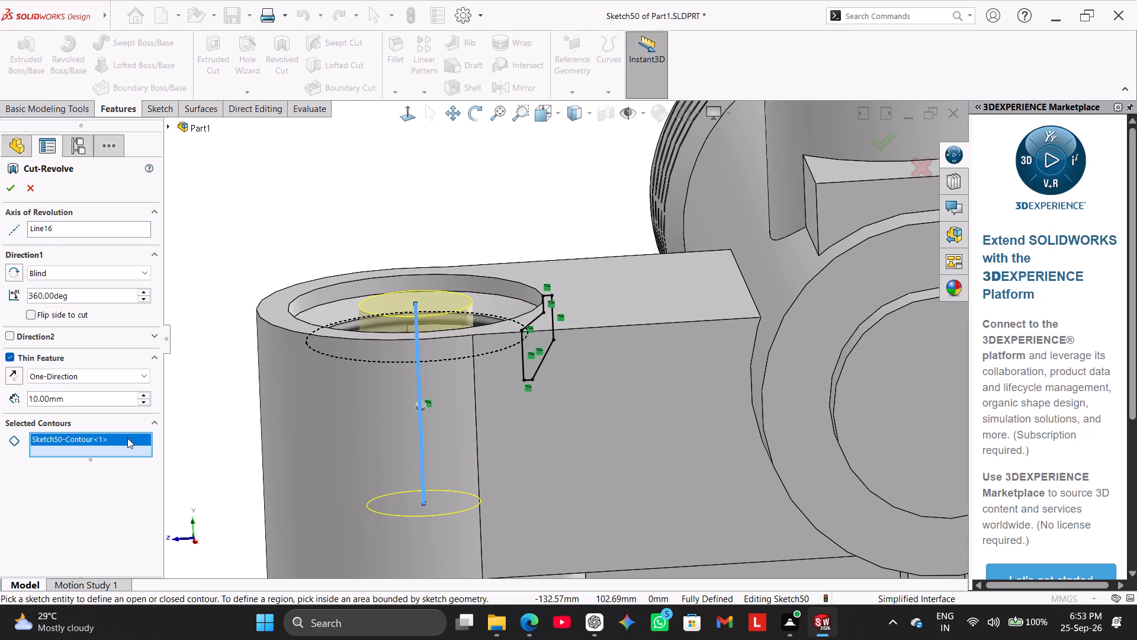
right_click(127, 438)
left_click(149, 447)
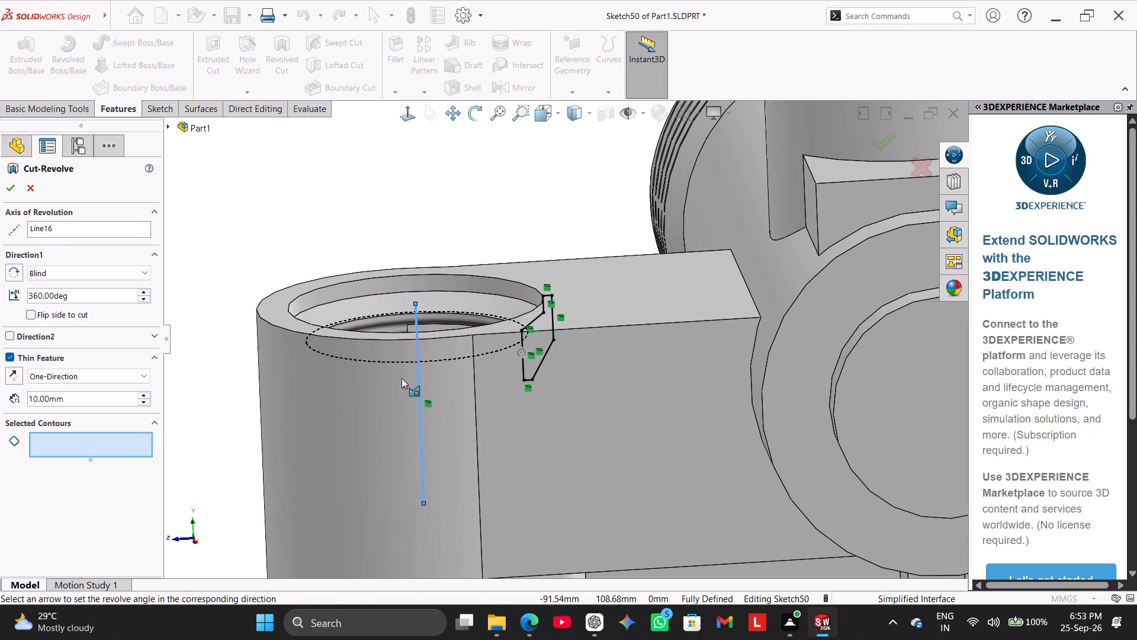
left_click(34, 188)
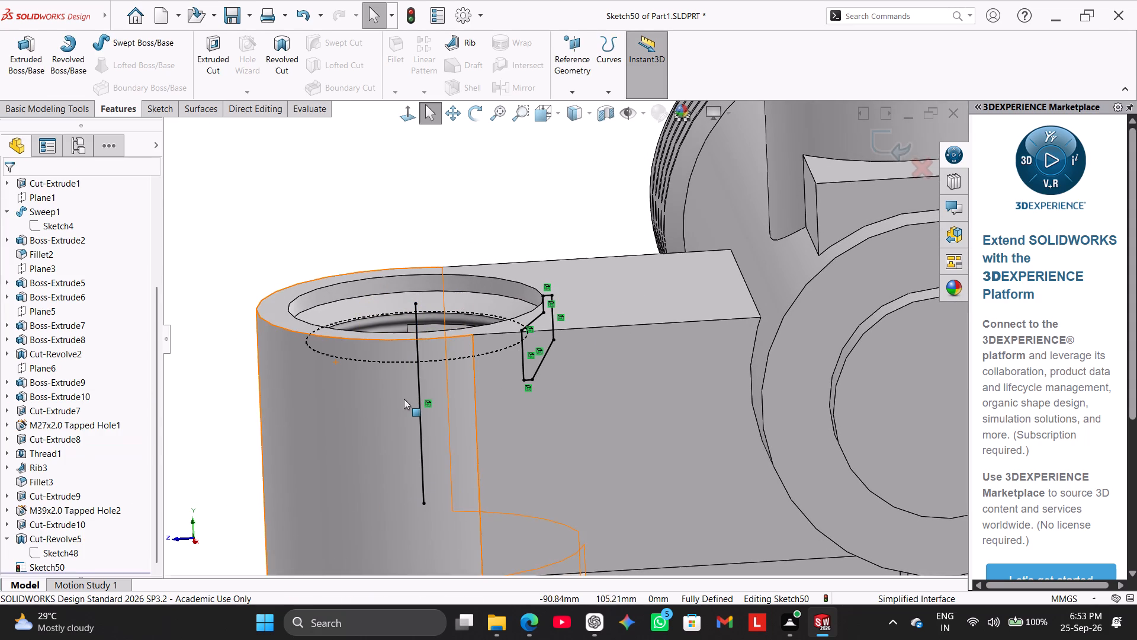
Change the converted vertical axis line of the side boss to construction geometry.
right_click(420, 388)
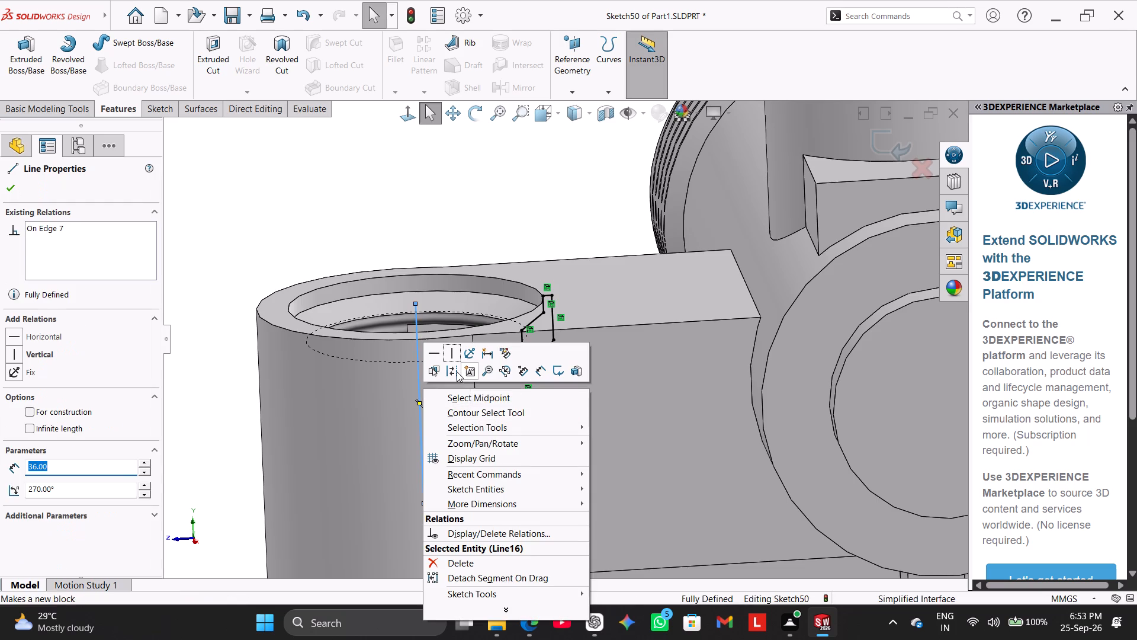
left_click(457, 372)
Cut the closed profile by revolving it a blind 360 degrees about the boss's vertical construction line.
left_click_drag(153, 380, 149, 408)
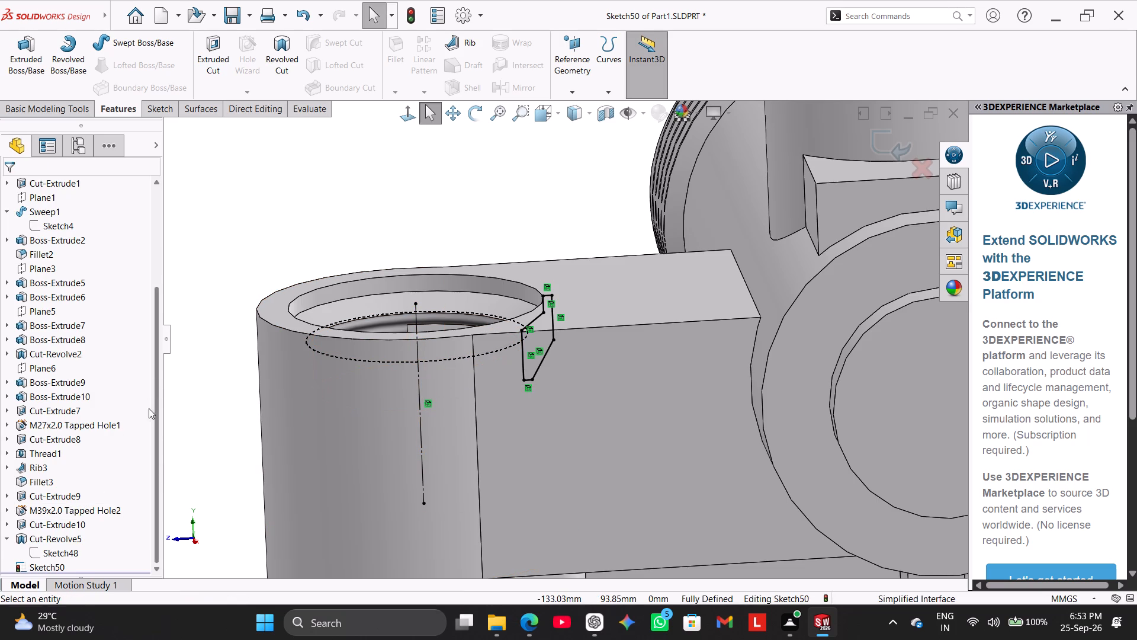
left_click_drag(149, 408, 152, 440)
left_click(272, 58)
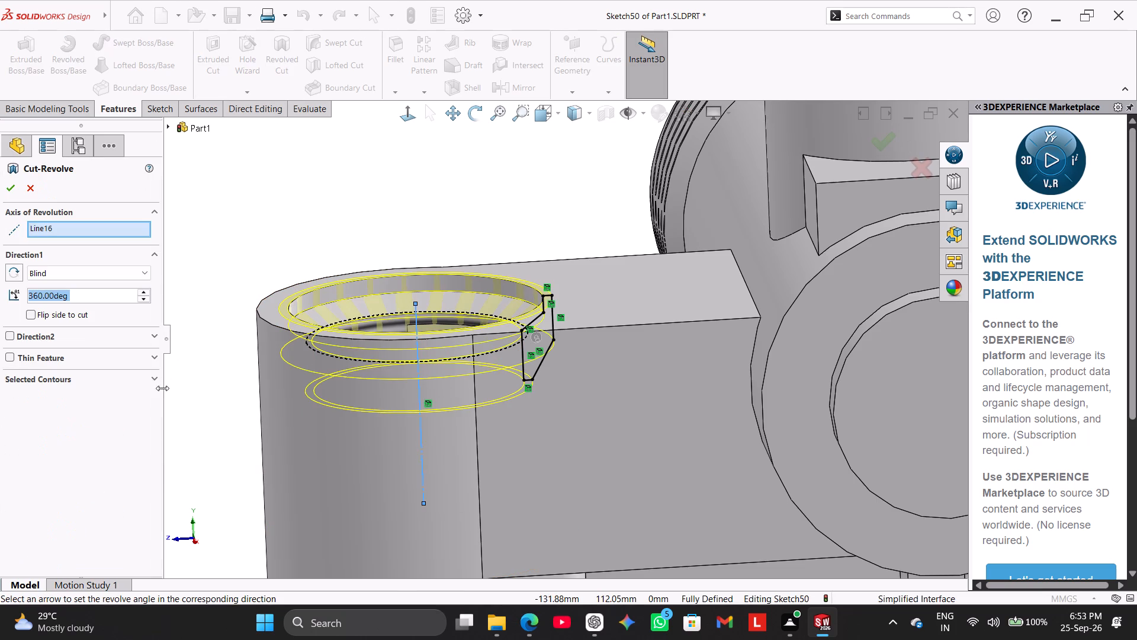
left_click(16, 185)
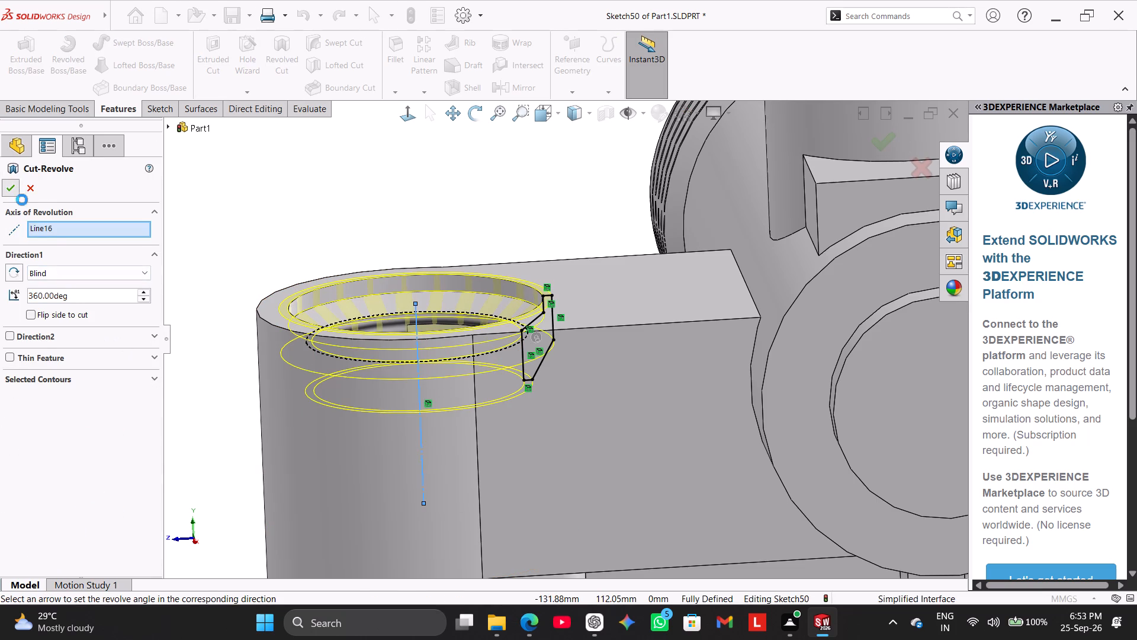
Examine the new revolved cut inside the side boss's bore from several angles.
middle_click_drag(264, 344, 275, 425)
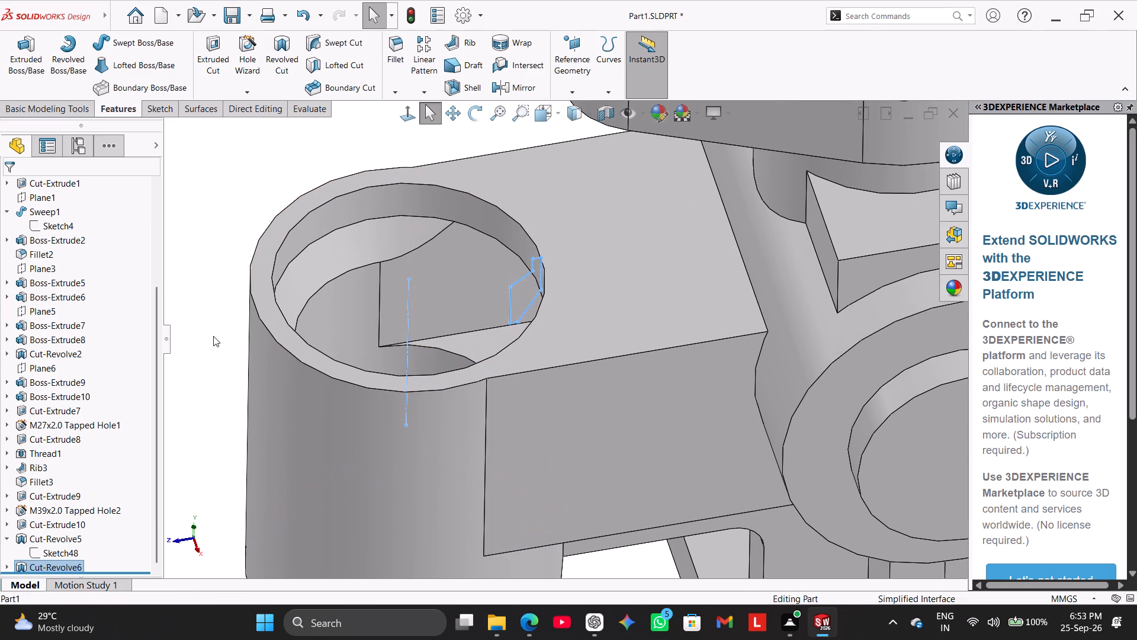
right_click(212, 332)
left_click(194, 247)
left_click(213, 329)
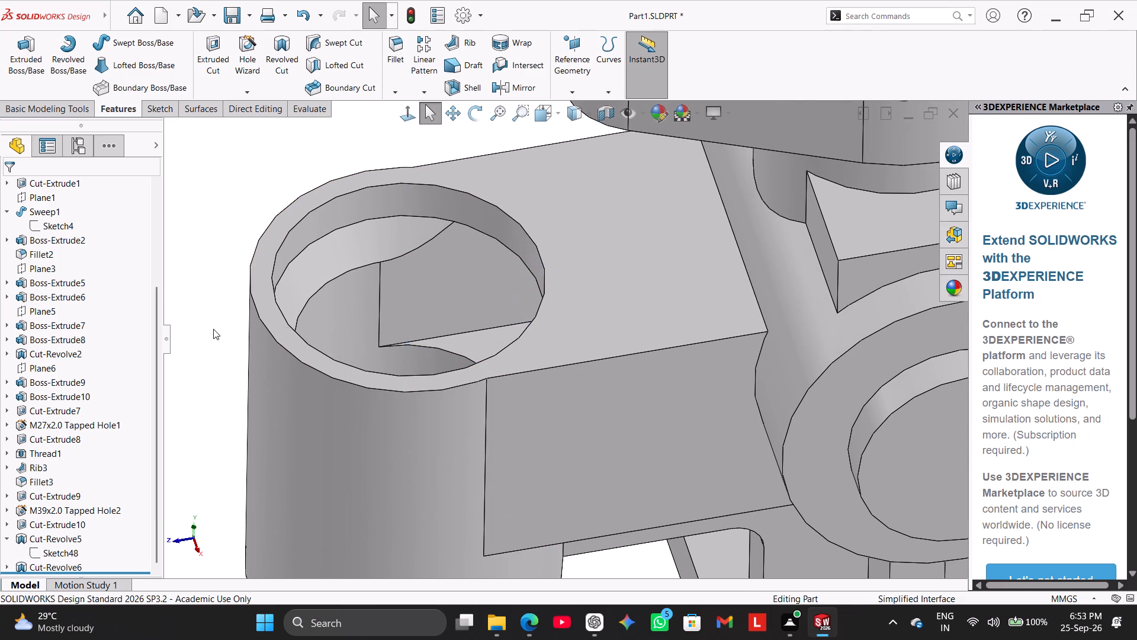
scroll(213, 329, "up", 4)
left_click(213, 329)
middle_click_drag(237, 331, 243, 334)
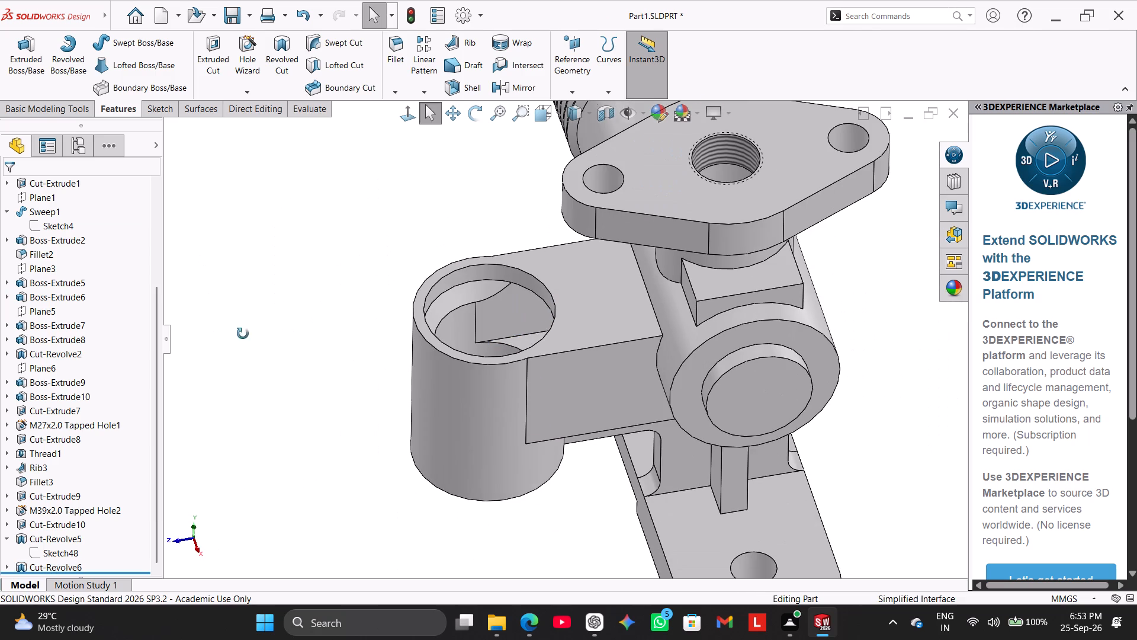
middle_click_drag(243, 334, 240, 374)
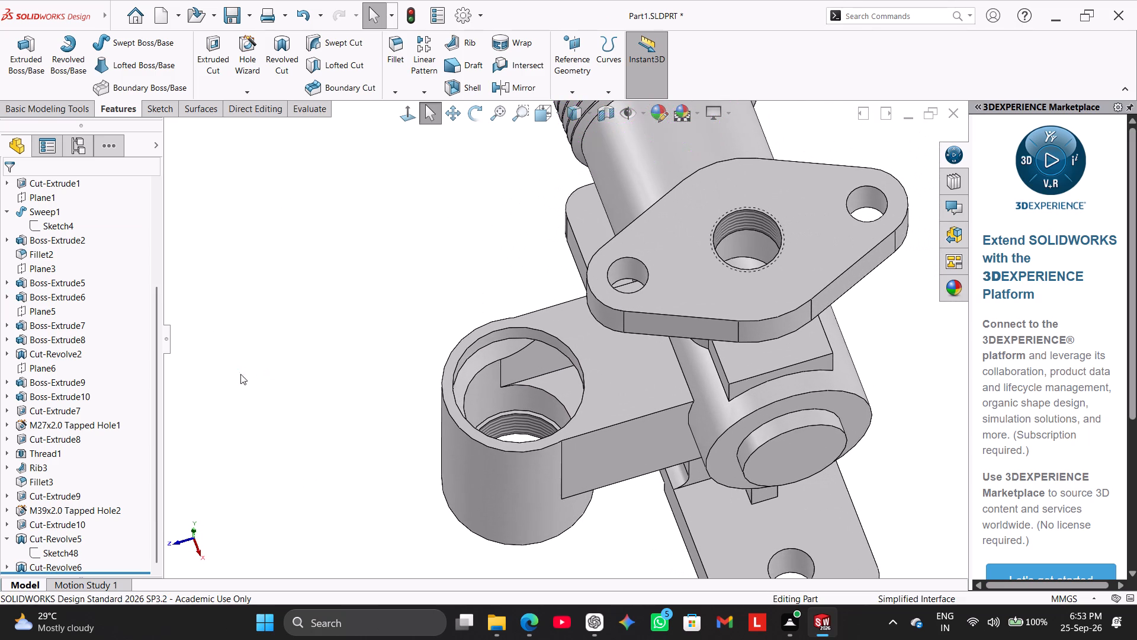
middle_click_drag(277, 450, 266, 412)
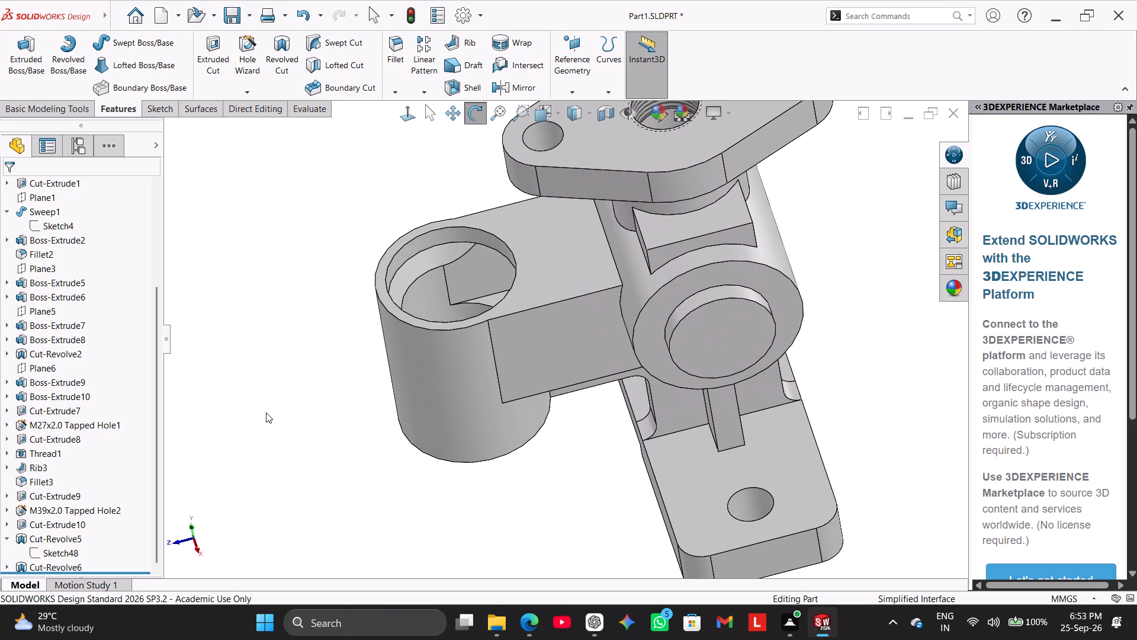
middle_click_drag(266, 412, 261, 410)
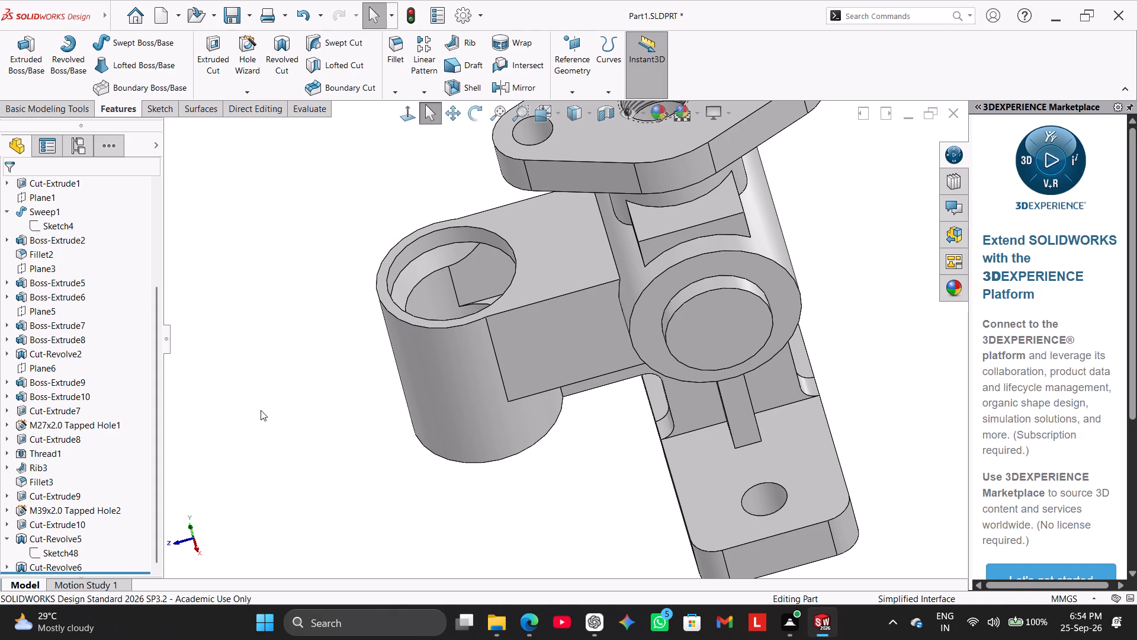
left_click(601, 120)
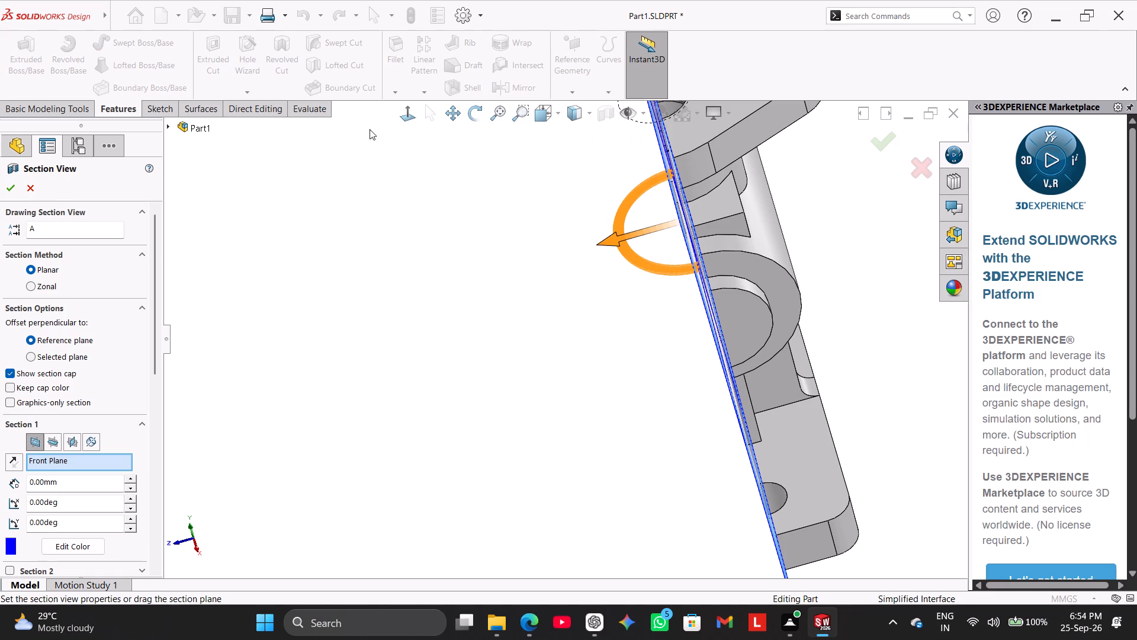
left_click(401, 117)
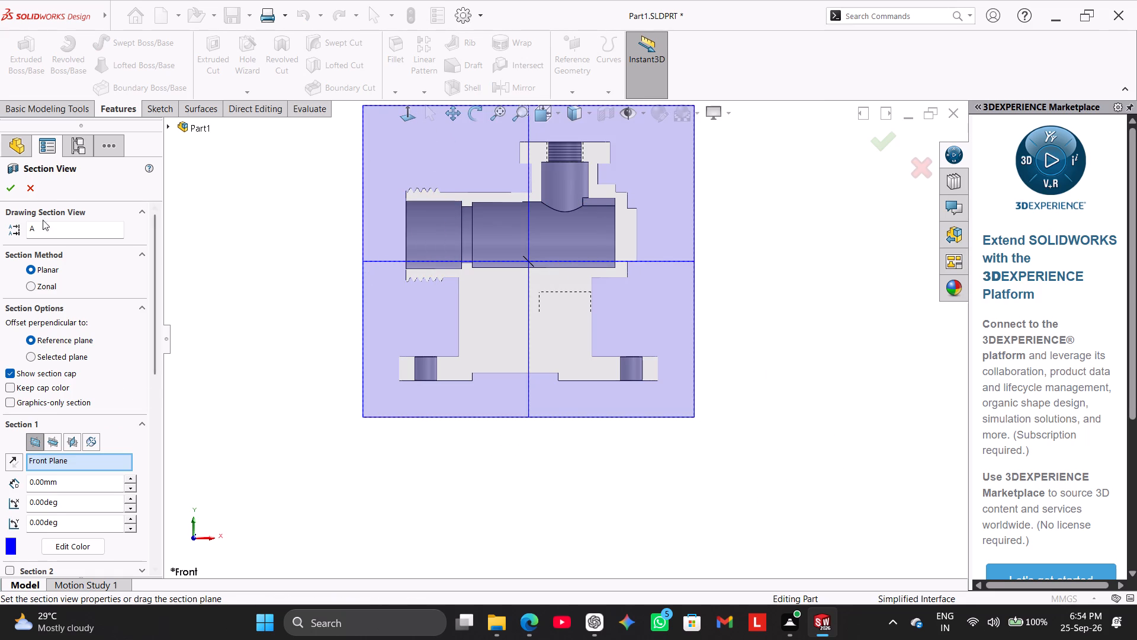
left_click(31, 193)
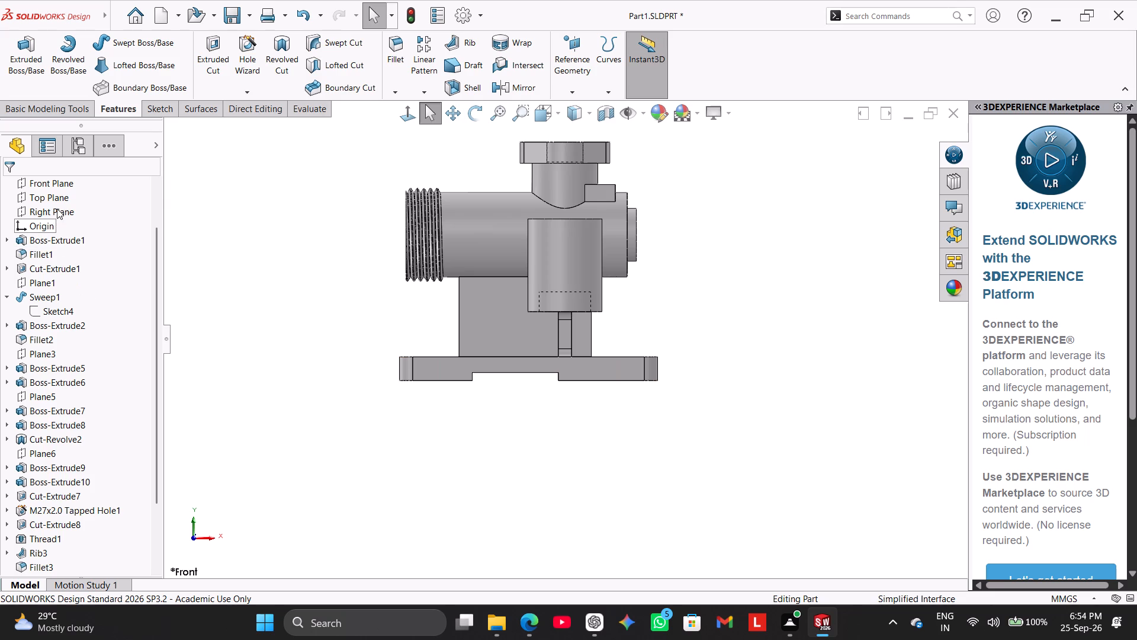
Inspect the part's interior with temporary section views on the Front Plane and the Right Plane, checking the side boss's bore.
left_click(61, 184)
left_click(73, 166)
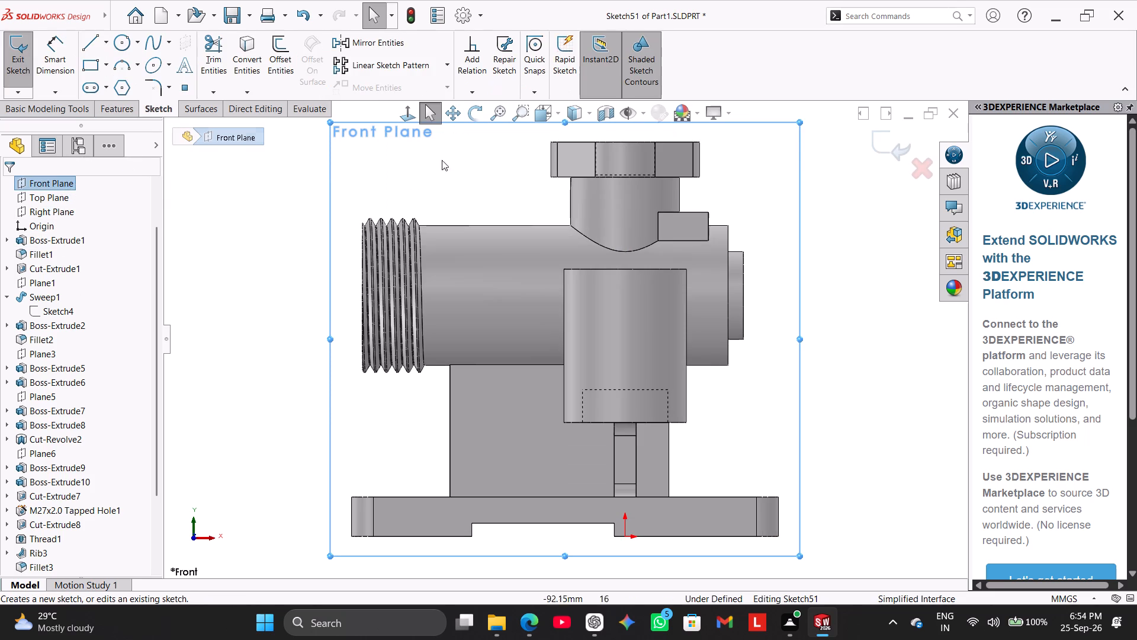
left_click(599, 108)
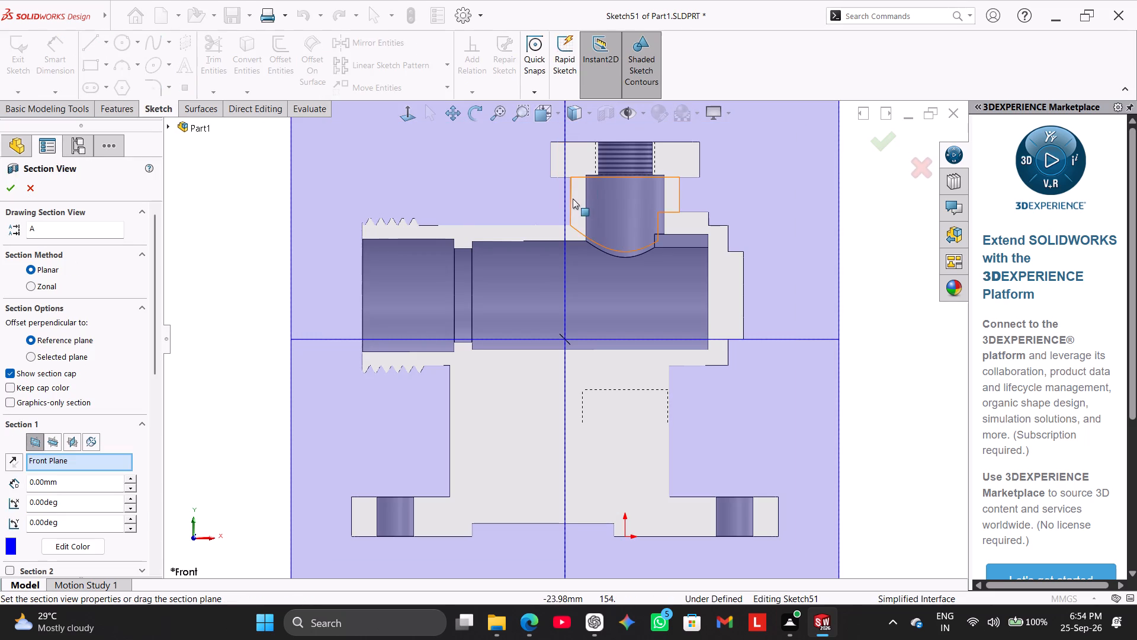
left_click(35, 185)
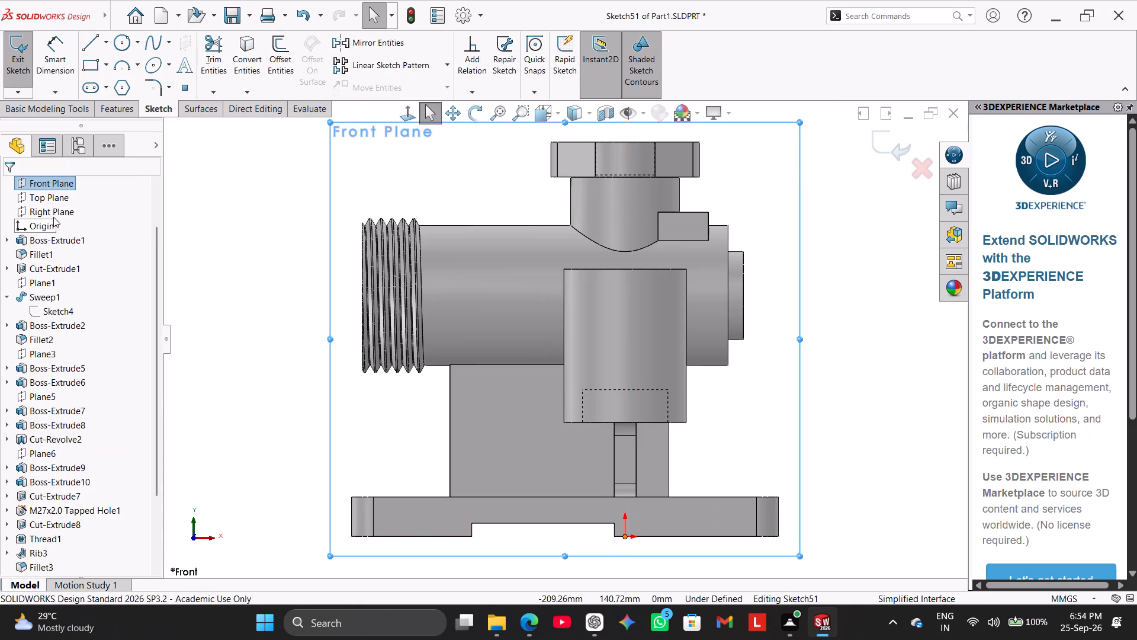
right_click(53, 217)
left_click(65, 200)
right_click(65, 209)
left_click(75, 191)
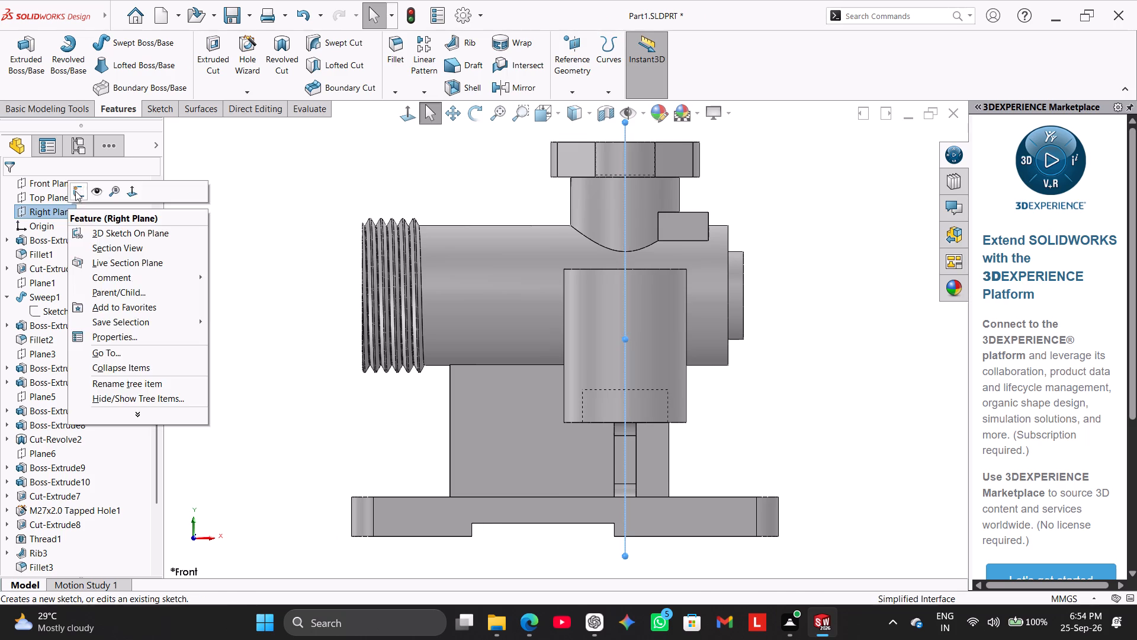
left_click(611, 114)
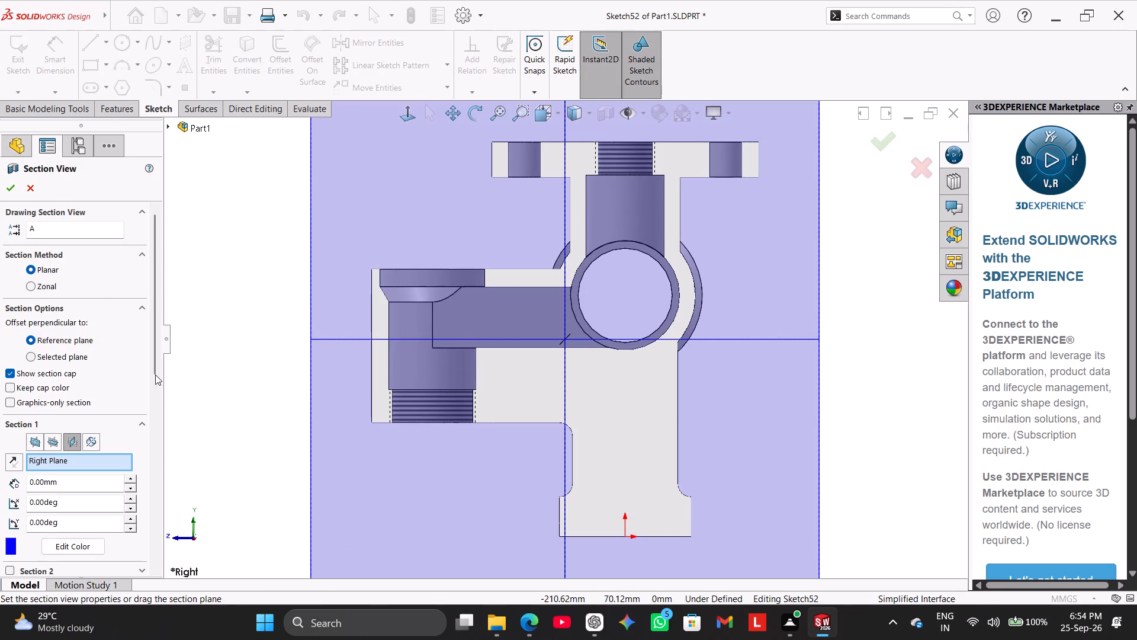
left_click(23, 189)
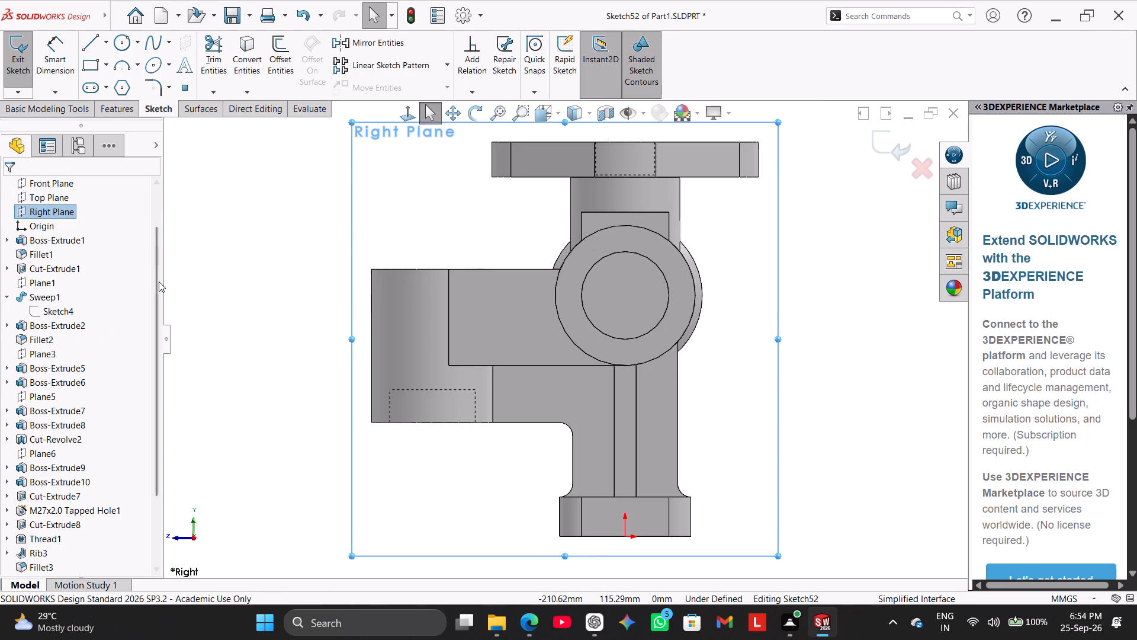
Leave the open Right Plane sketch and delete the Cut-Revolve6 feature from the side boss, keeping its profile sketch.
left_click_drag(157, 281, 161, 449)
right_click(69, 552)
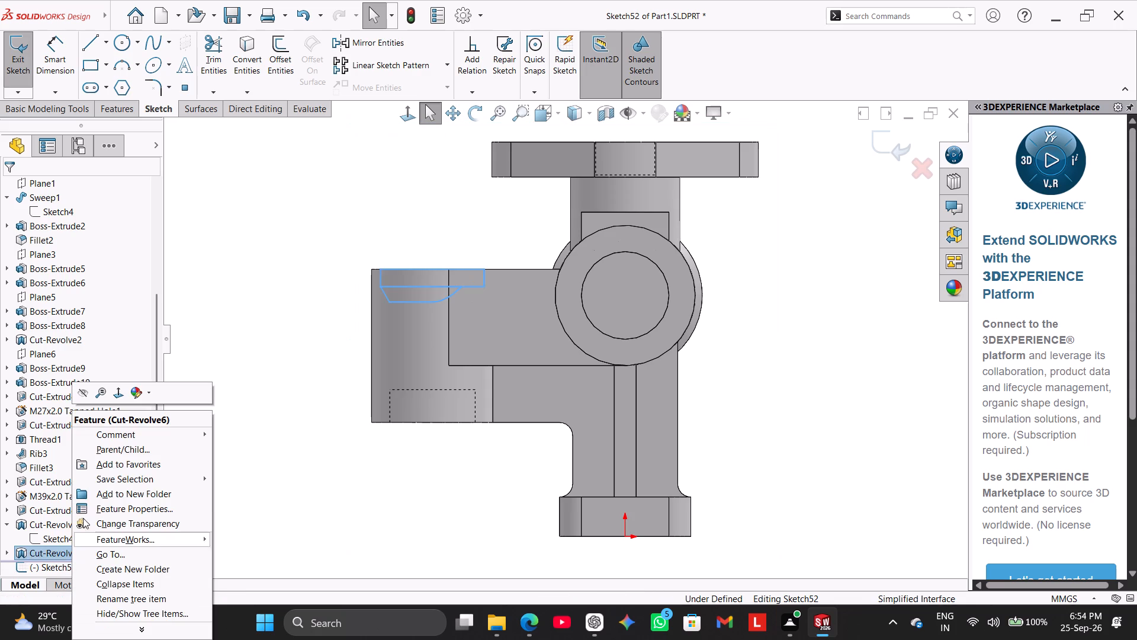
left_click(261, 343)
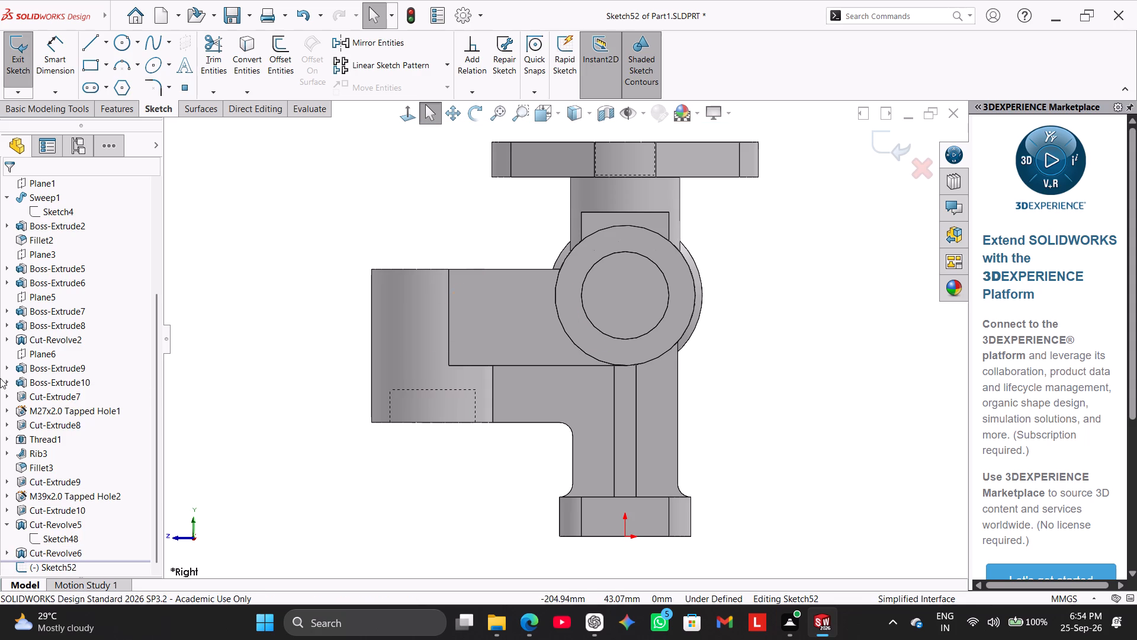
left_click(17, 67)
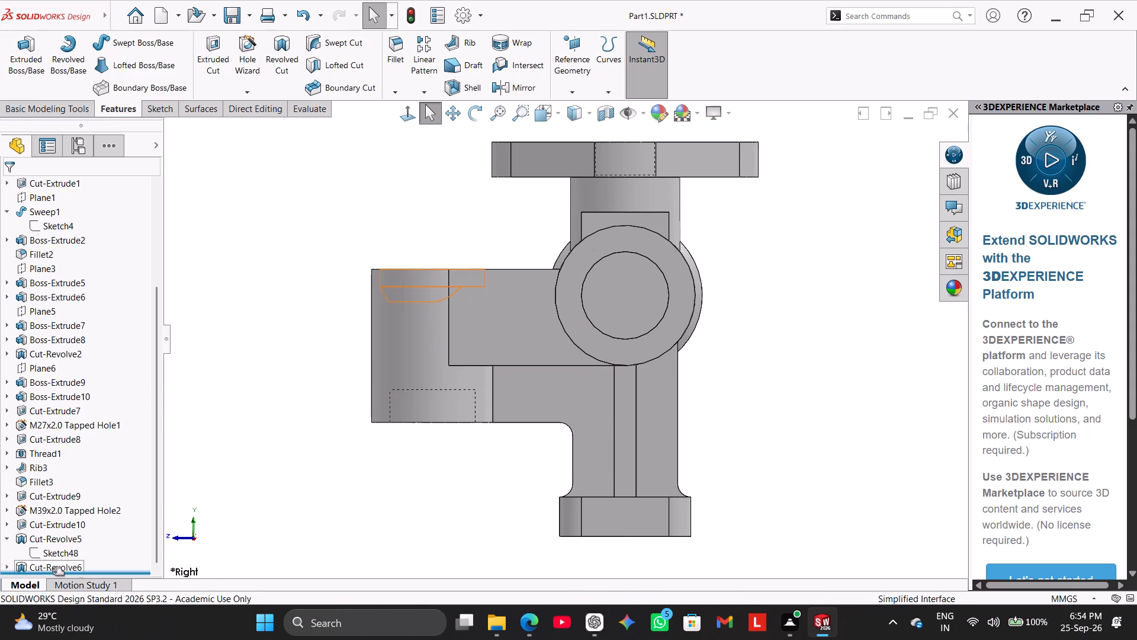
right_click(53, 568)
left_click(81, 451)
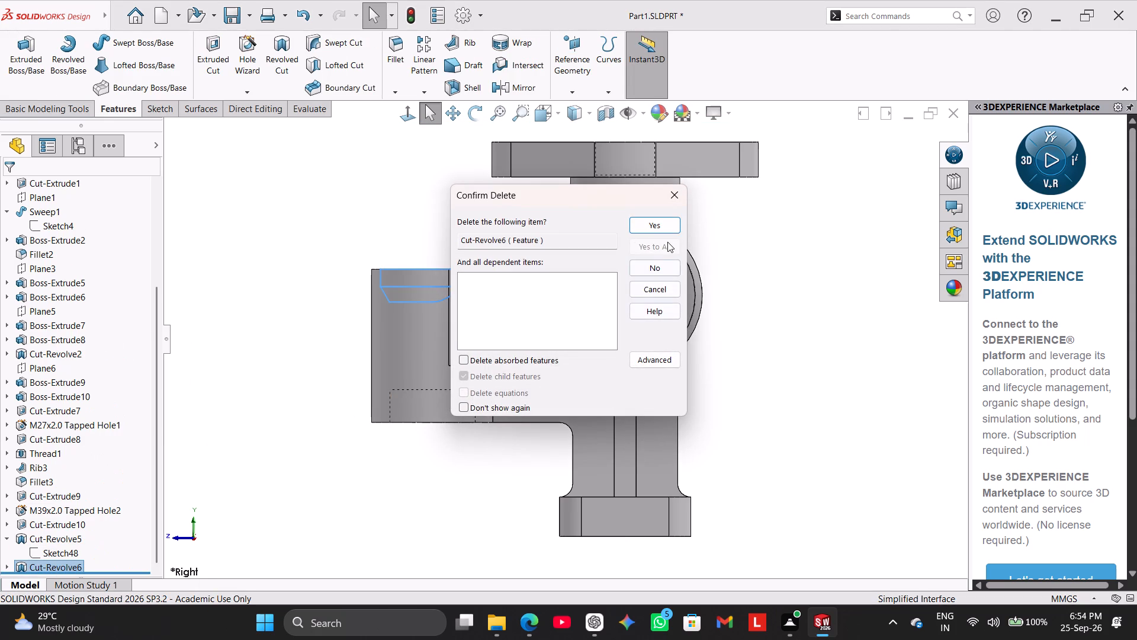
left_click(662, 221)
Examine the side boss's bore and the remaining profile sketch at its rim from several angles.
middle_click_drag(483, 235, 489, 239)
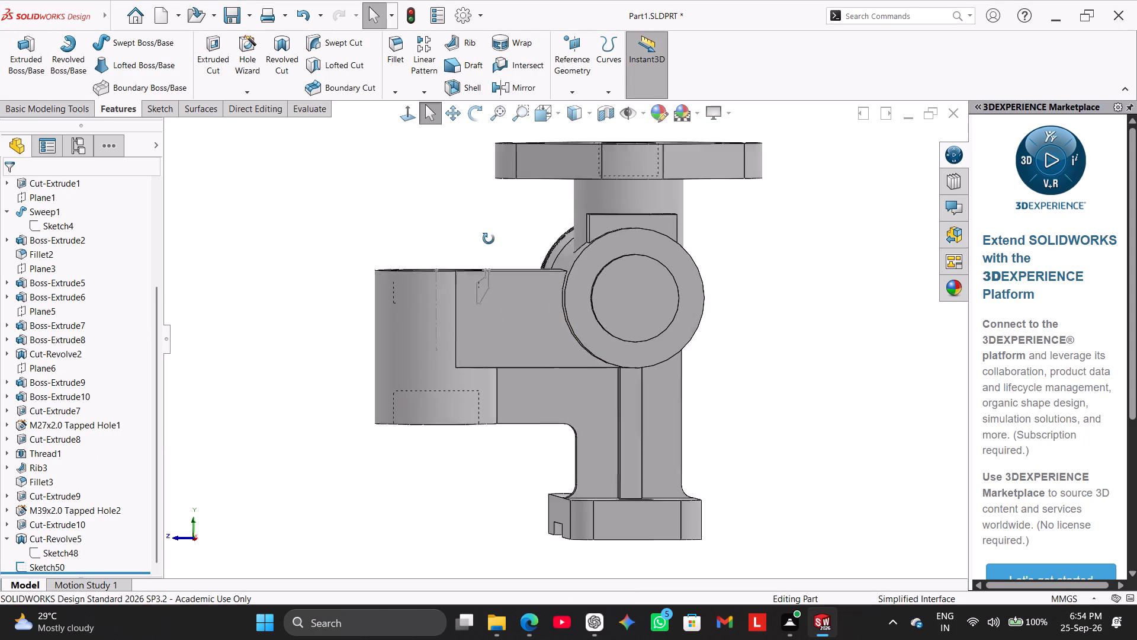
middle_click_drag(489, 239, 497, 337)
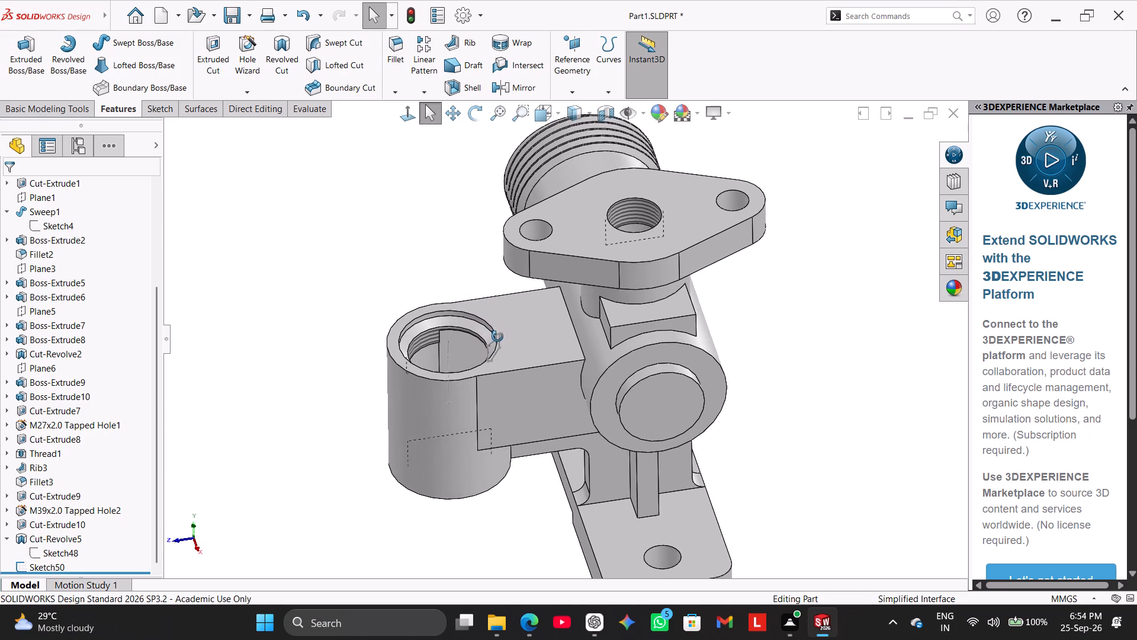
middle_click_drag(497, 337, 497, 321)
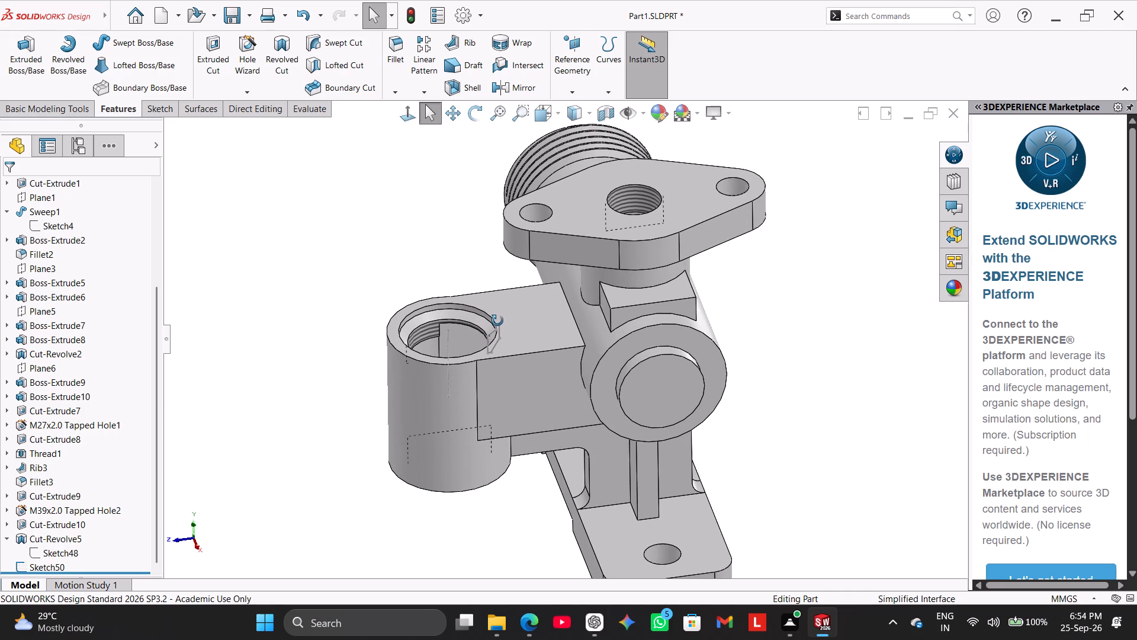
middle_click_drag(497, 321, 502, 322)
scroll(502, 322, "down", 5)
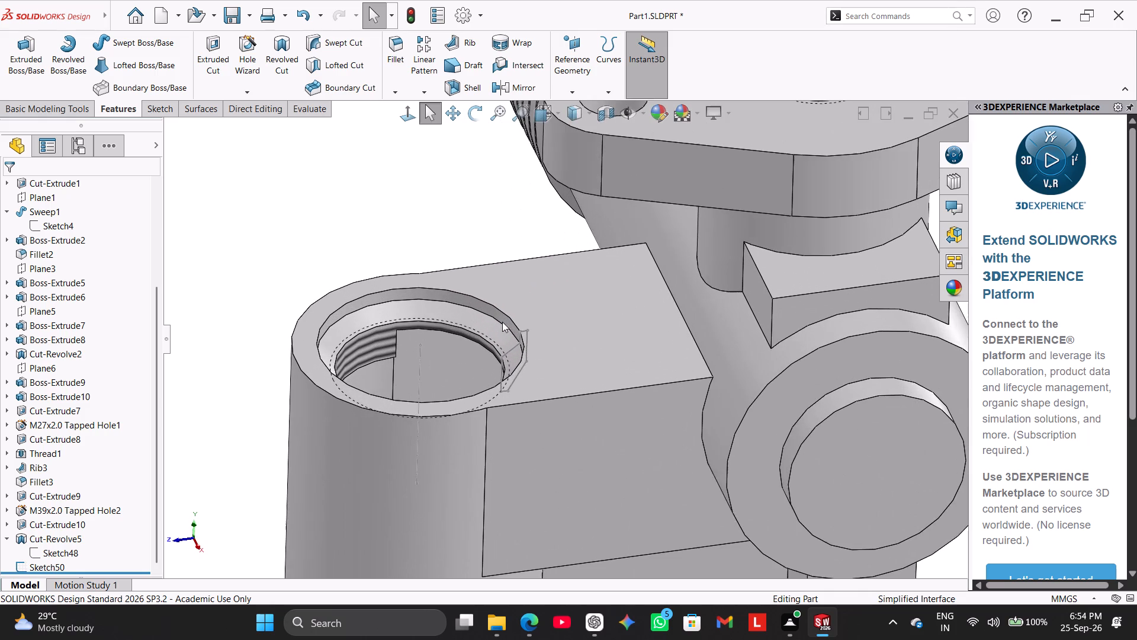
scroll(528, 381, "down", 2)
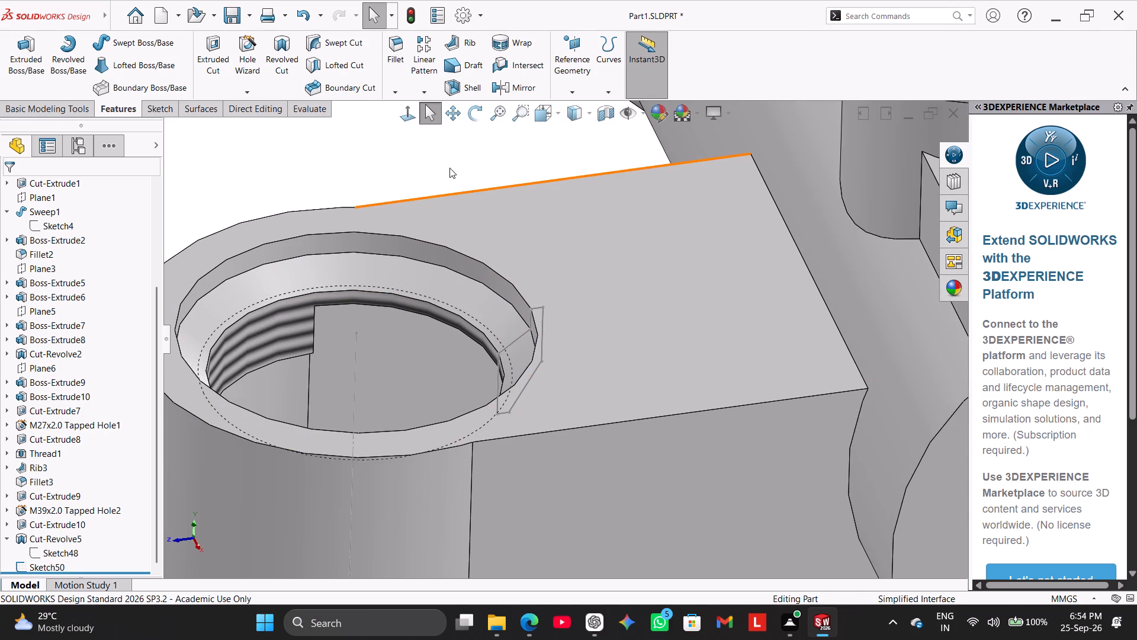
middle_click_drag(450, 168, 453, 148)
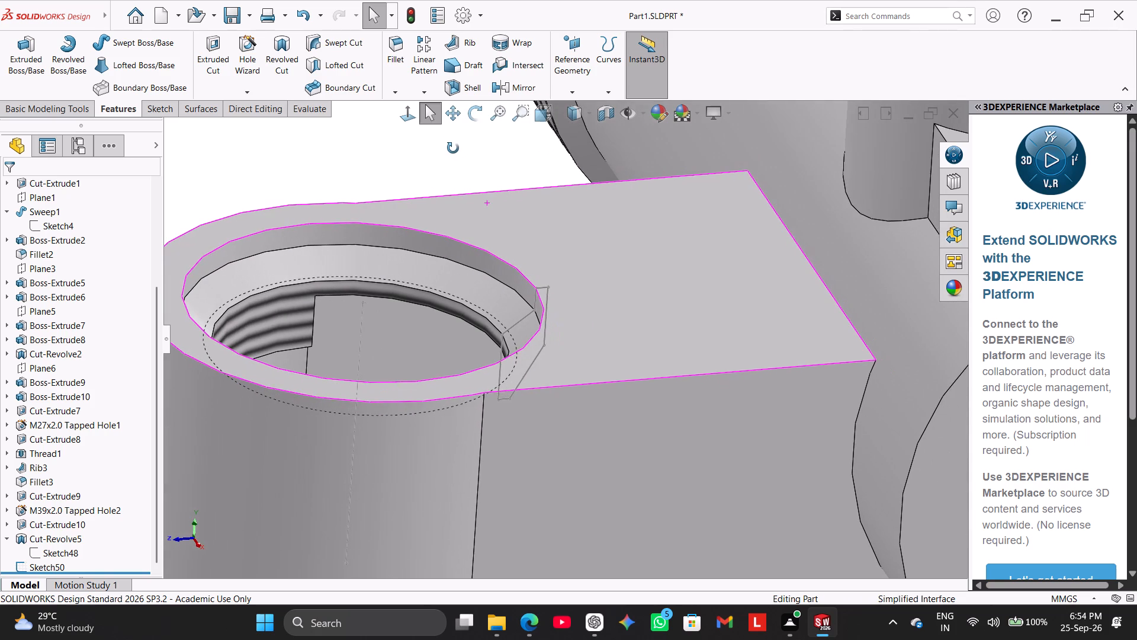
middle_click_drag(453, 148, 452, 147)
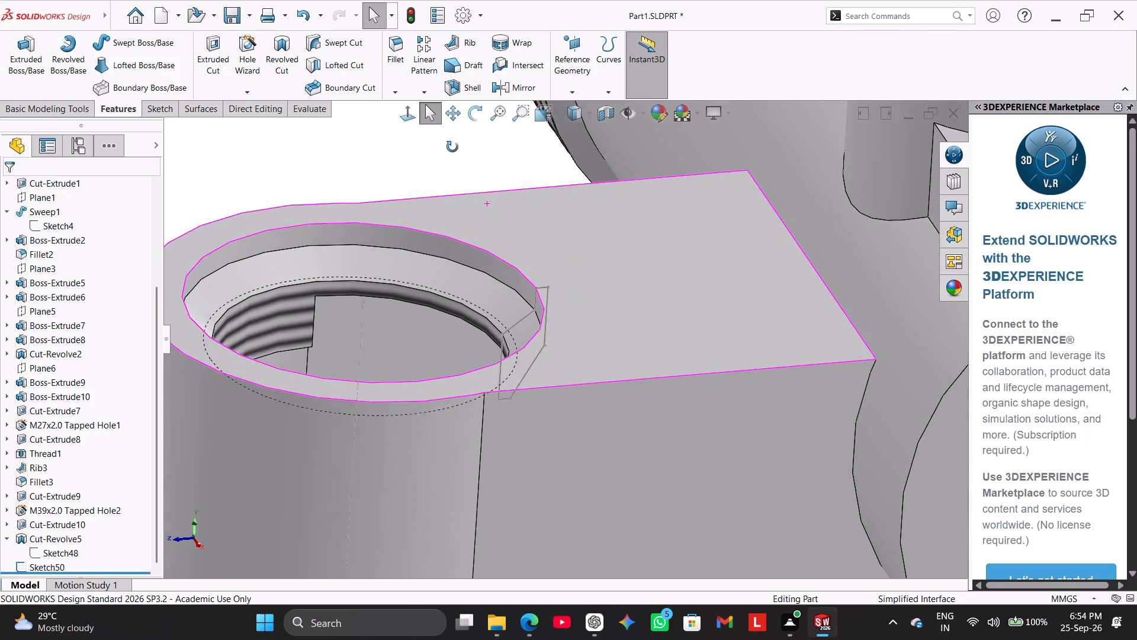
middle_click_drag(452, 147, 447, 136)
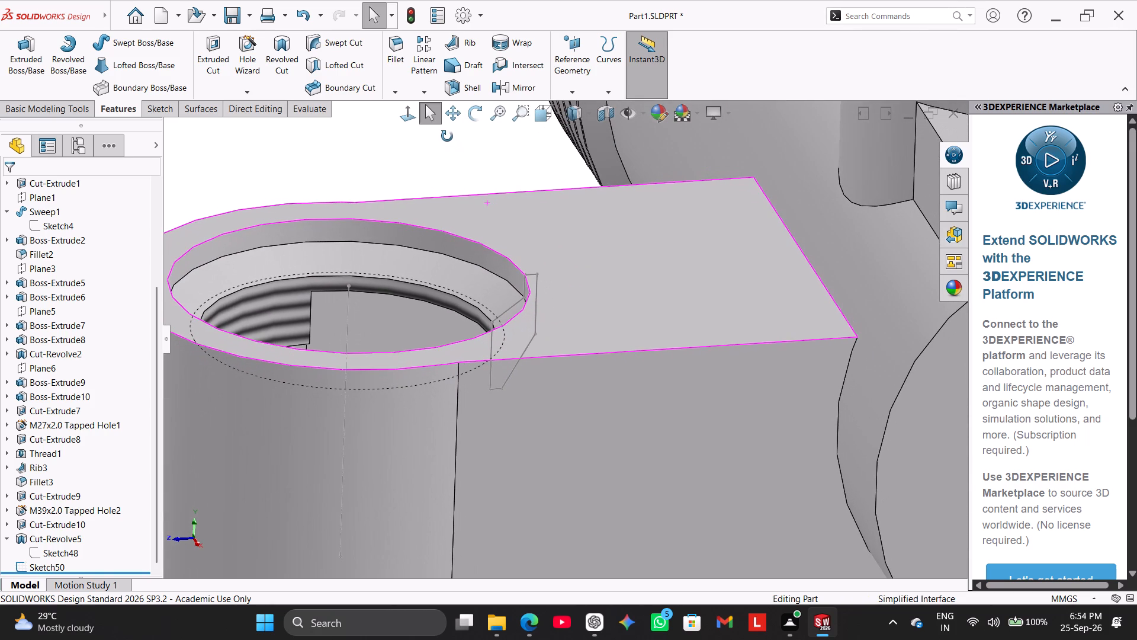
middle_click_drag(447, 136, 428, 119)
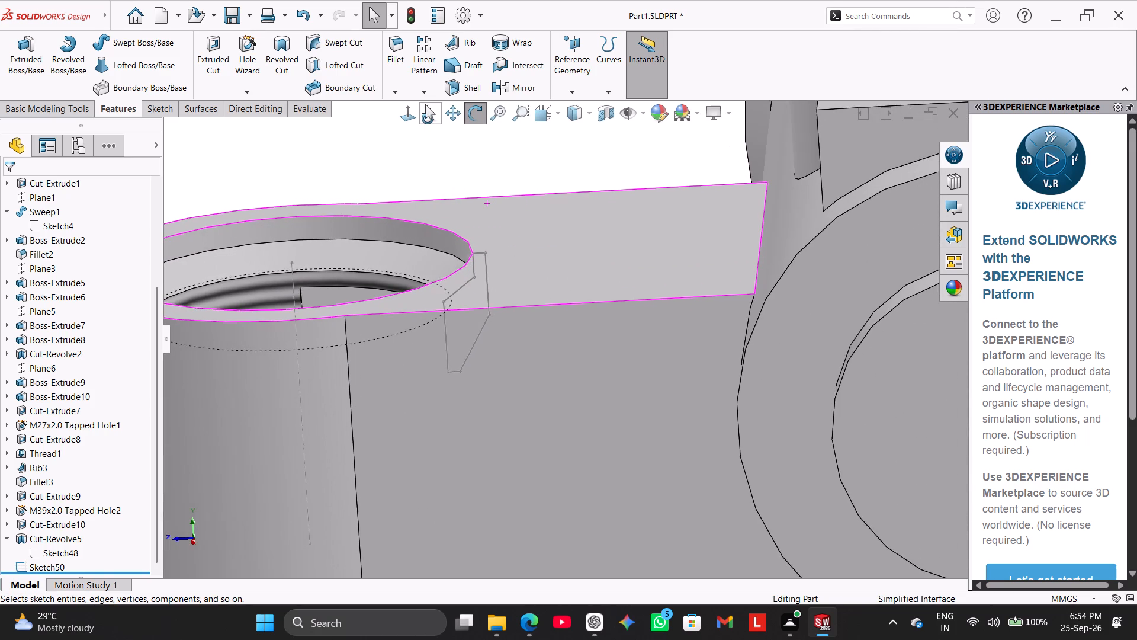
middle_click_drag(428, 119, 441, 120)
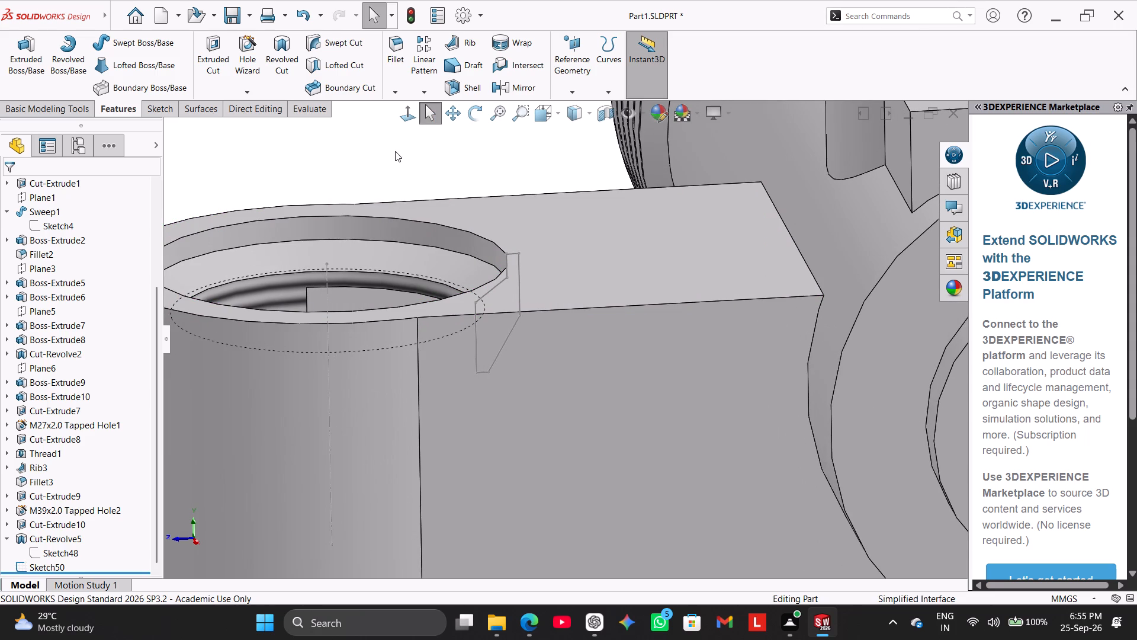
scroll(395, 151, "up", 2)
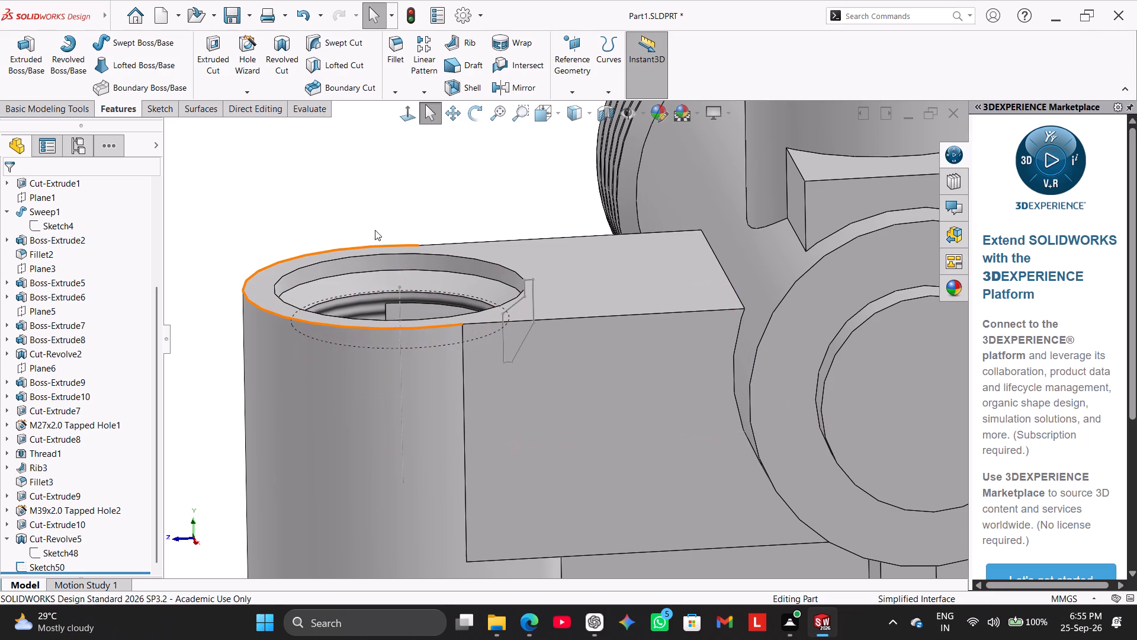
middle_click_drag(365, 209, 355, 211)
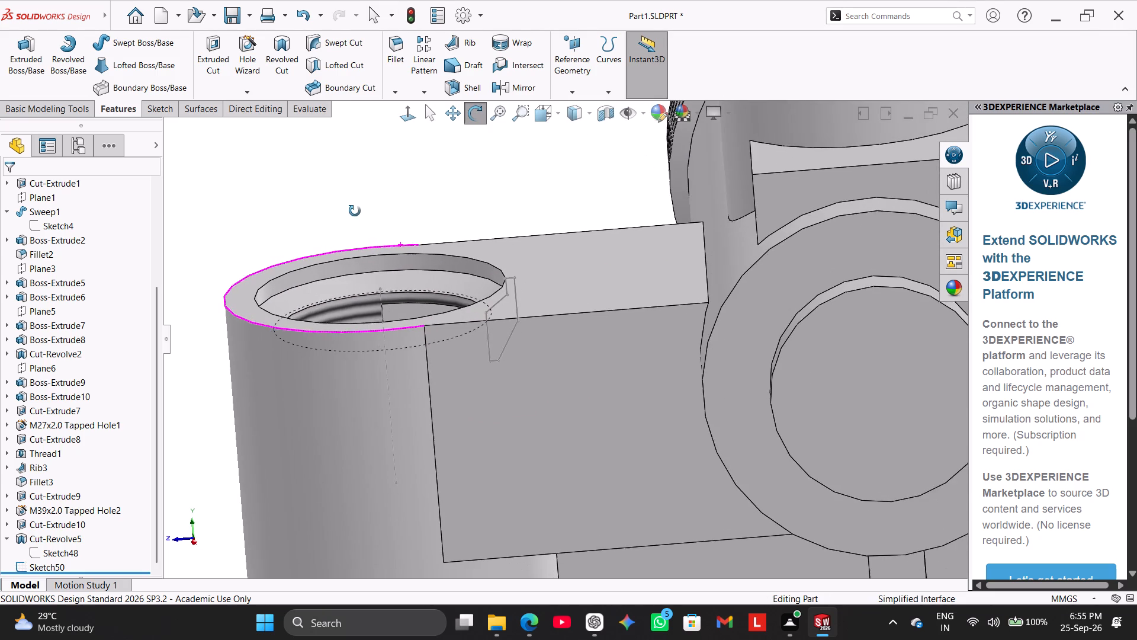
middle_click_drag(355, 211, 355, 210)
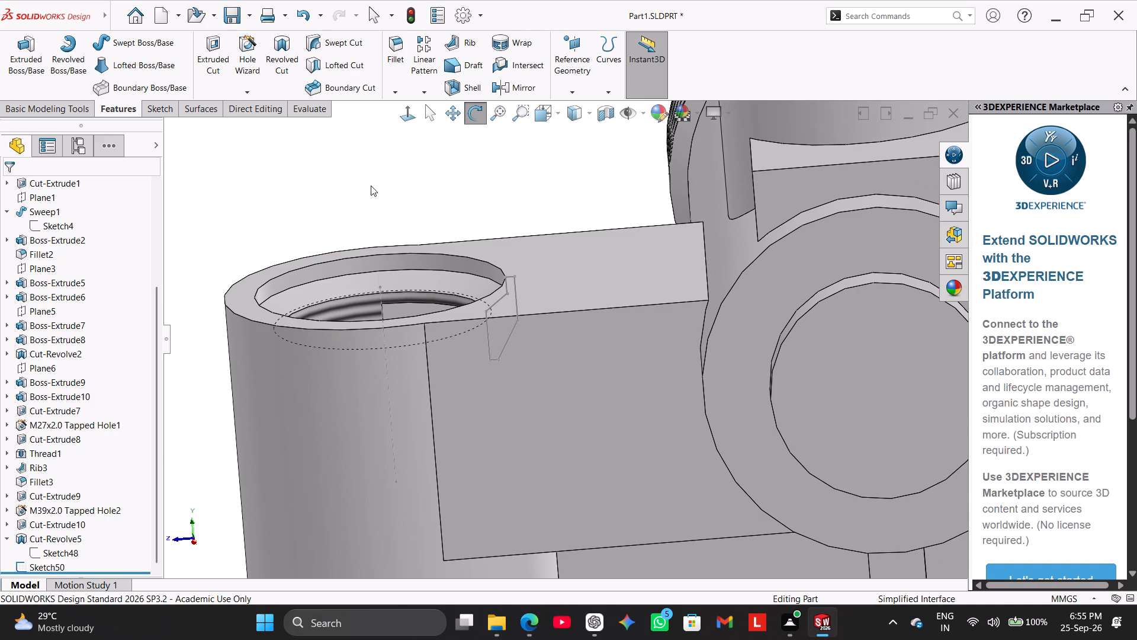
scroll(422, 255, "up", 1)
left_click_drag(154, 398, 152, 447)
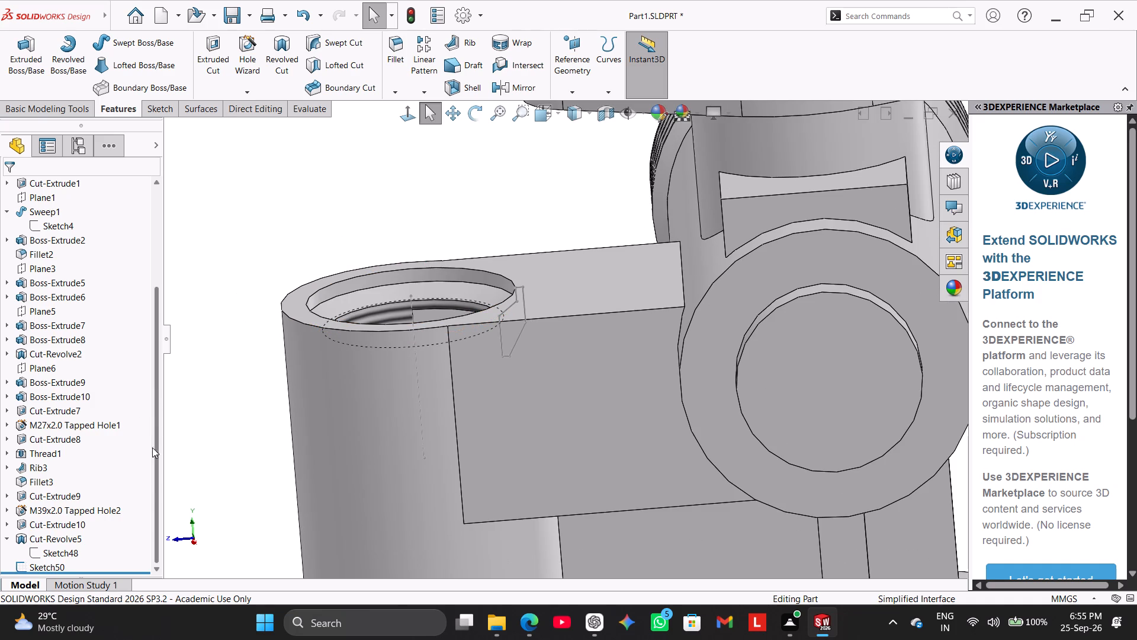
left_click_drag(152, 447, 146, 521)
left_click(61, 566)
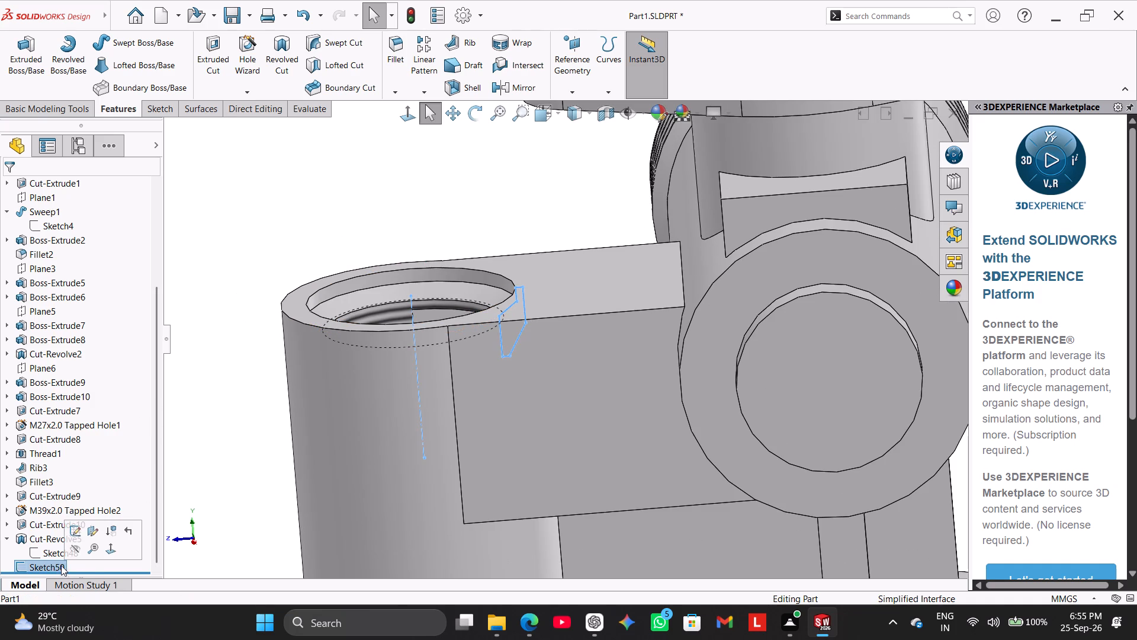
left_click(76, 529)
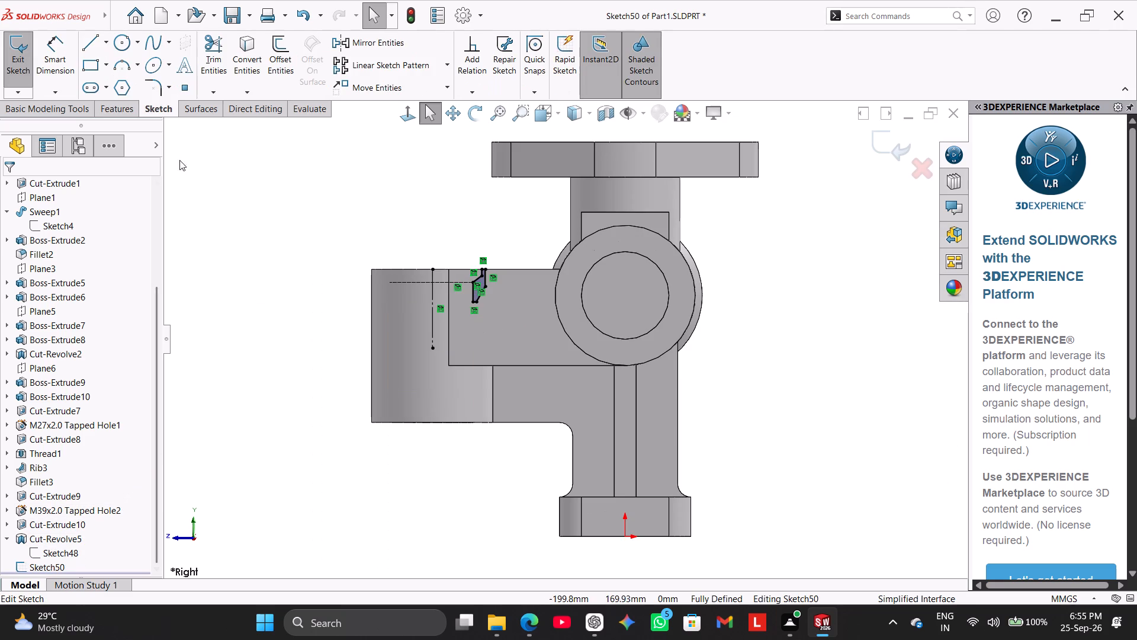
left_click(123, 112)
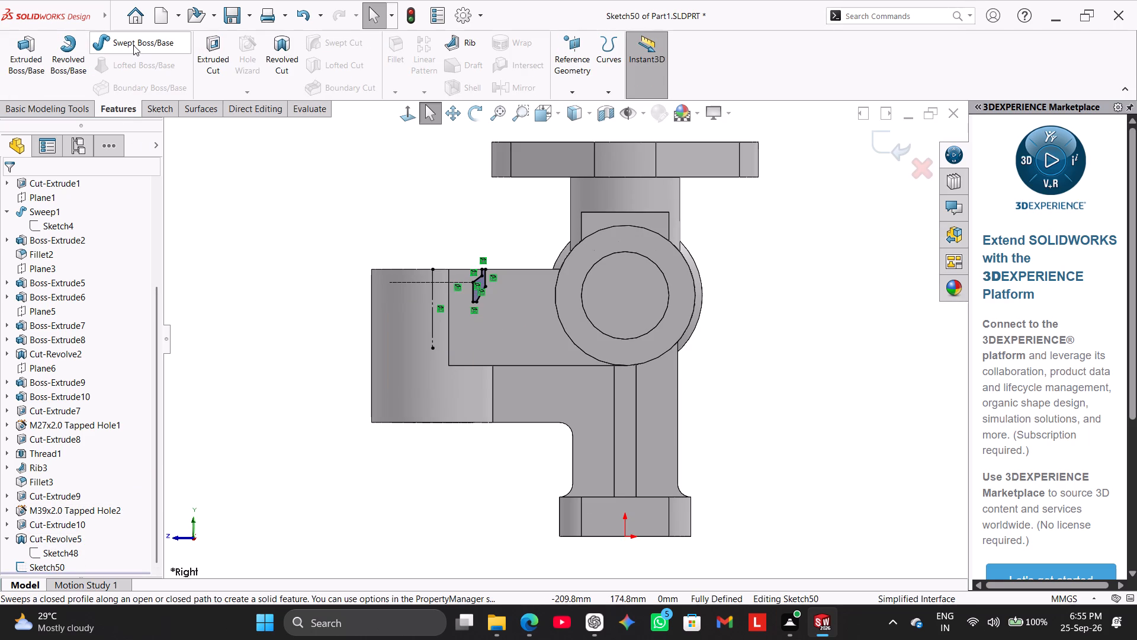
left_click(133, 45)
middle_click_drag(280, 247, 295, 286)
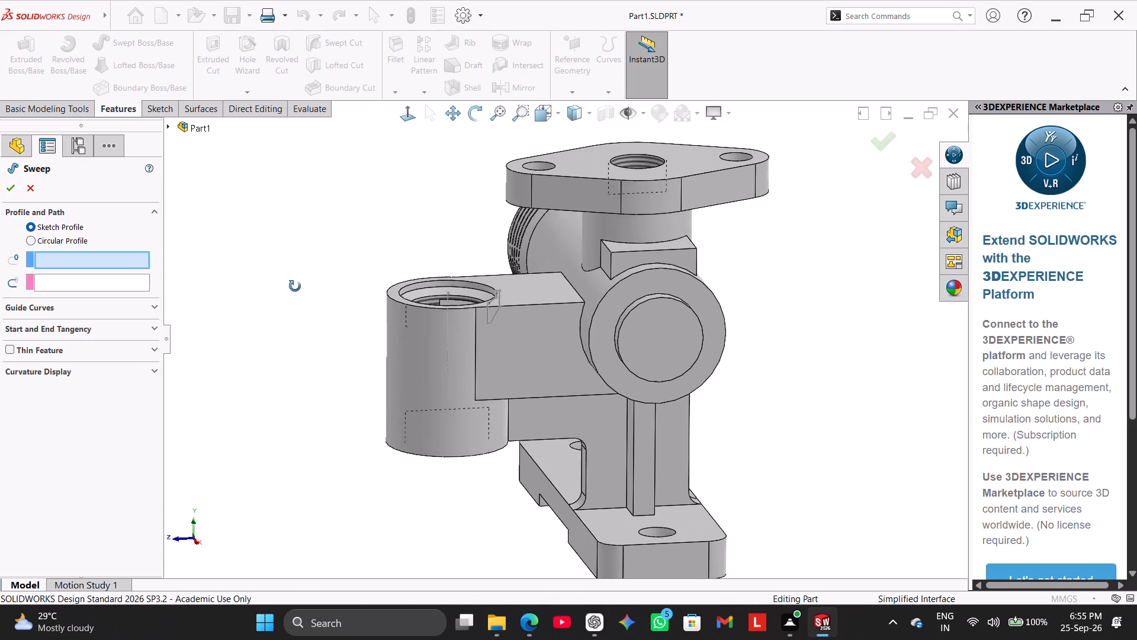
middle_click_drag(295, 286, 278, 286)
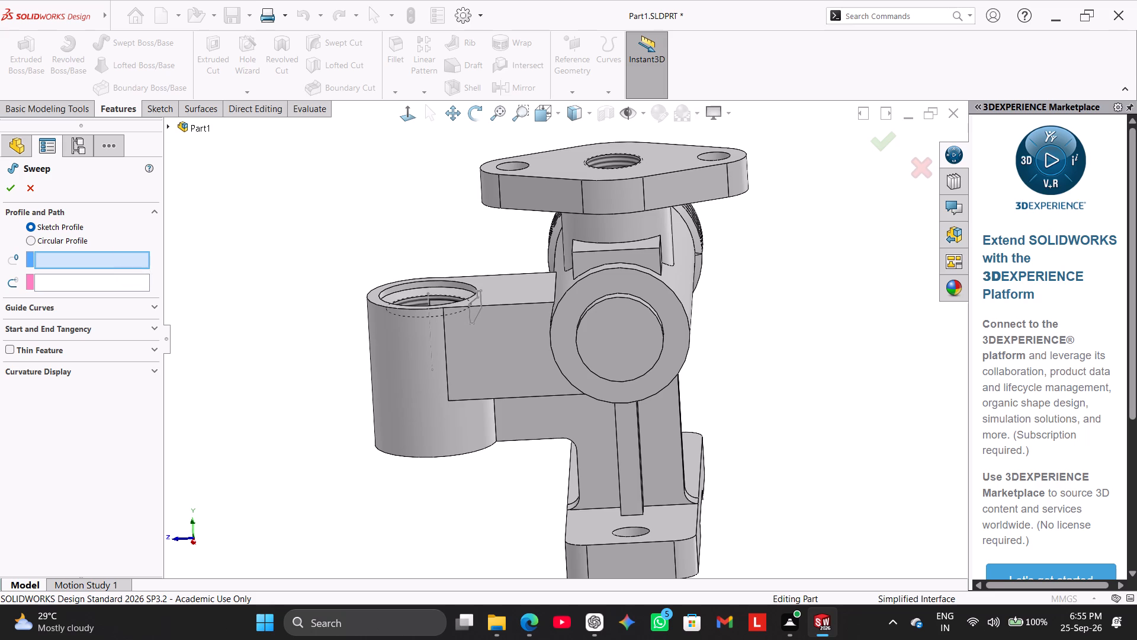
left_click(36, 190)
Revolve Sketch50 as a merged solid boss, blind 360 degrees about the side boss's vertical construction line.
left_click(74, 53)
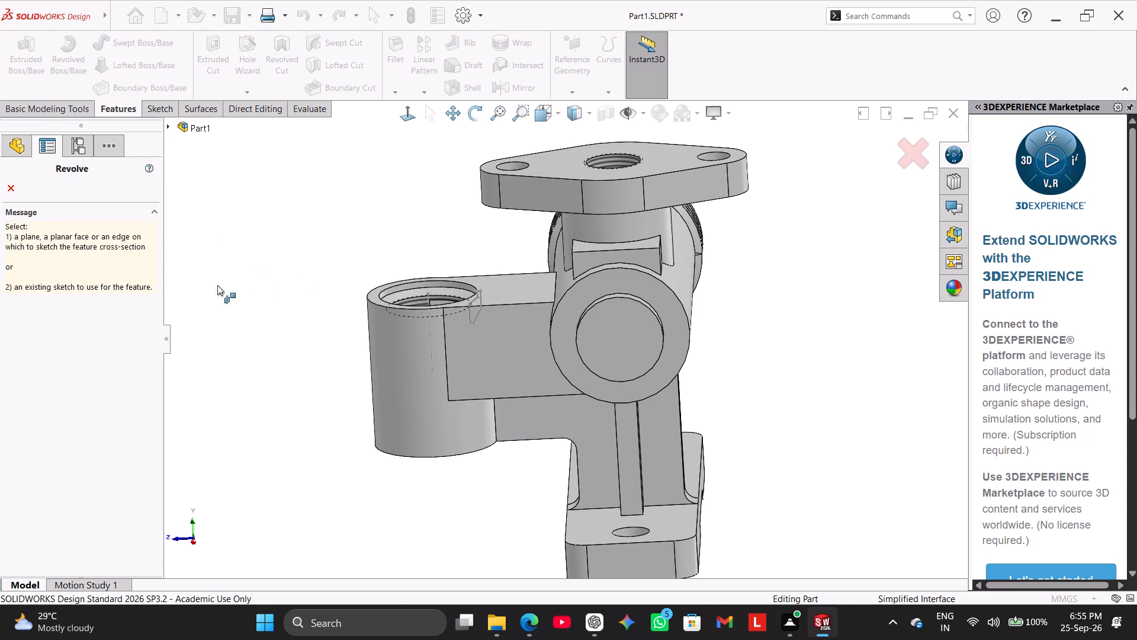
left_click(170, 129)
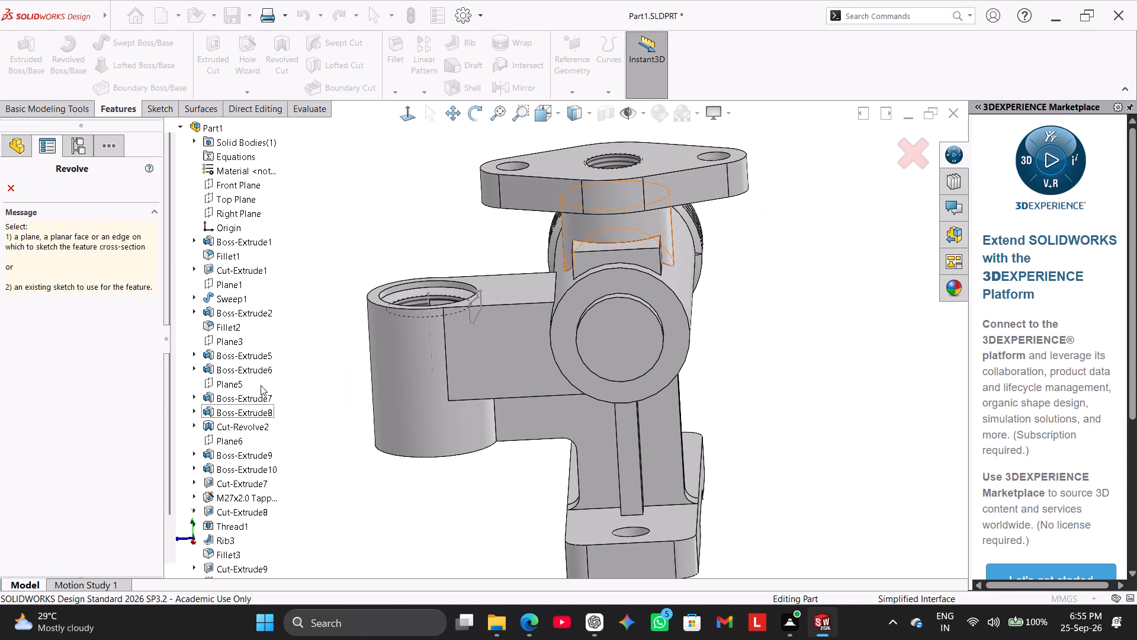
scroll(234, 446, "down", 8)
left_click(223, 565)
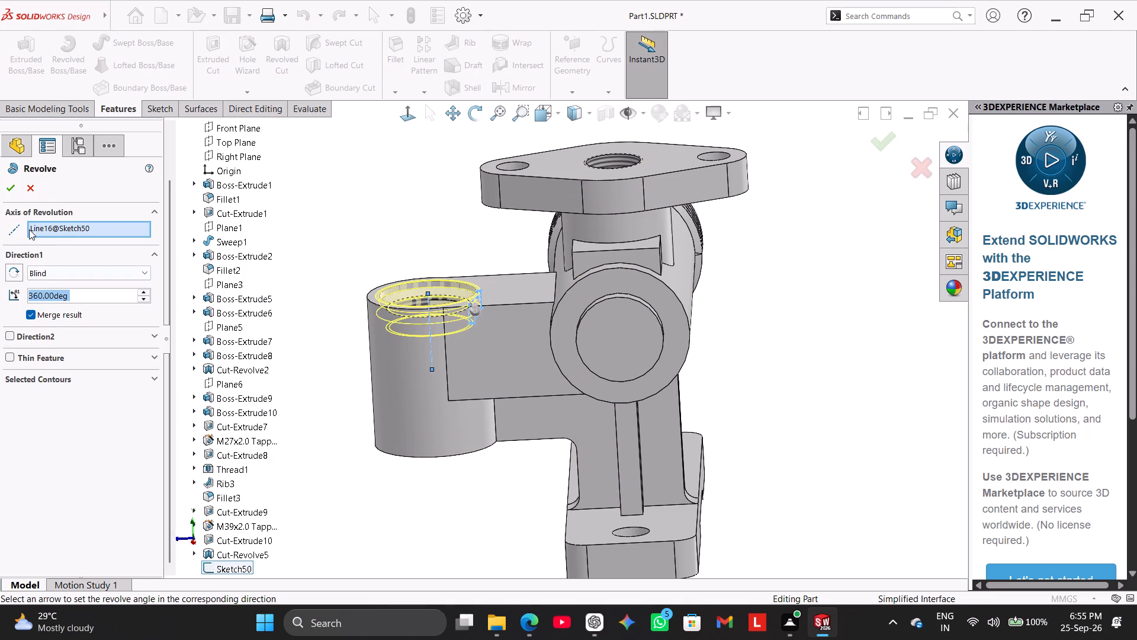
left_click(8, 189)
Examine the new revolved material inside the side boss's bore from several angles, ending in the isometric view.
middle_click_drag(308, 264, 323, 337)
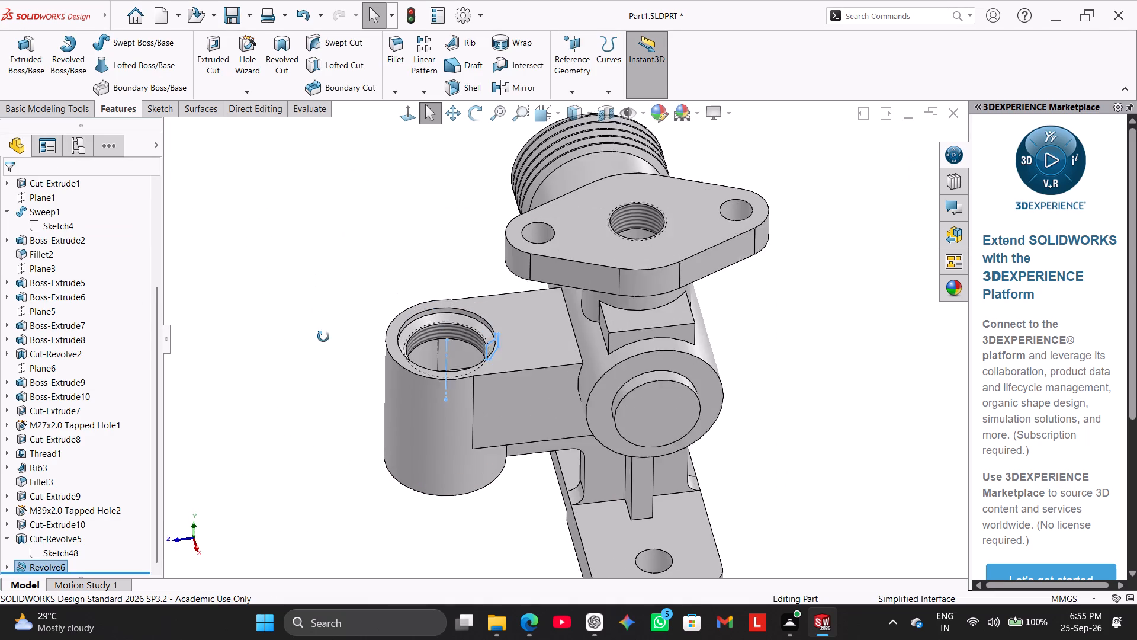
middle_click_drag(323, 337, 323, 353)
left_click(313, 348)
middle_click_drag(313, 348, 300, 300)
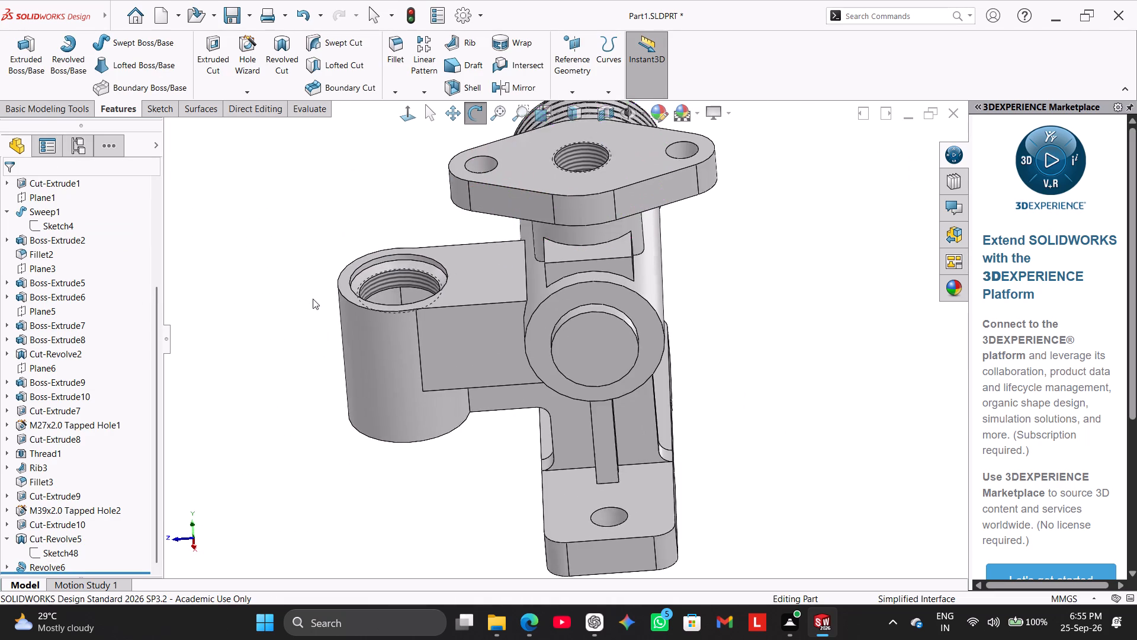
scroll(313, 299, "down", 3)
middle_click_drag(336, 317, 396, 401)
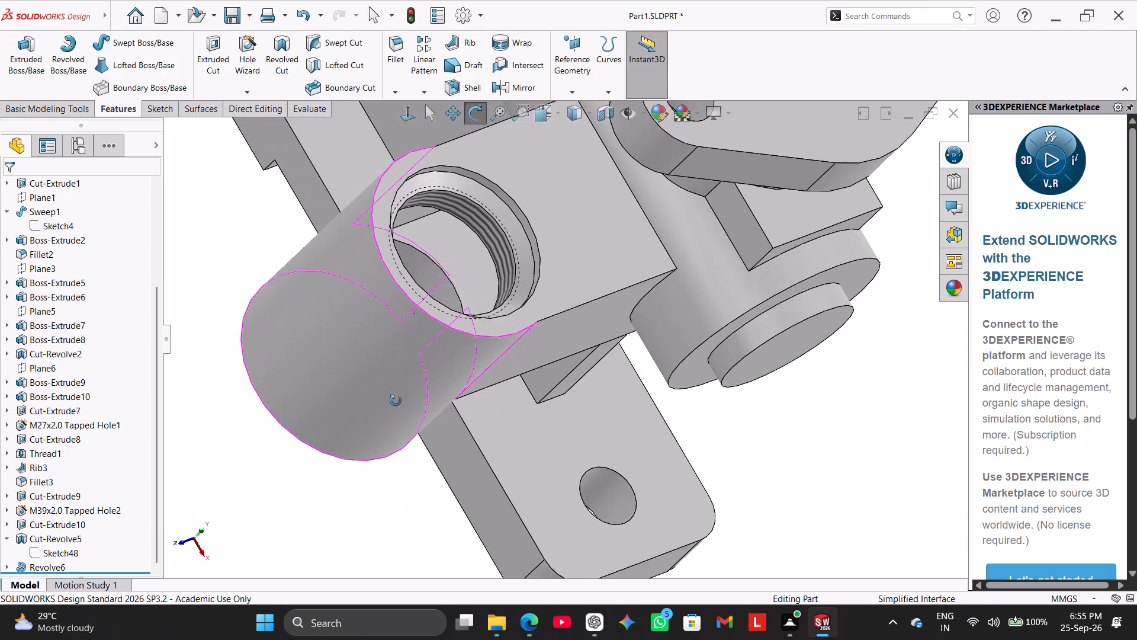
middle_click_drag(396, 401, 320, 356)
scroll(317, 351, "down", 1)
right_click_drag(282, 324, 423, 203)
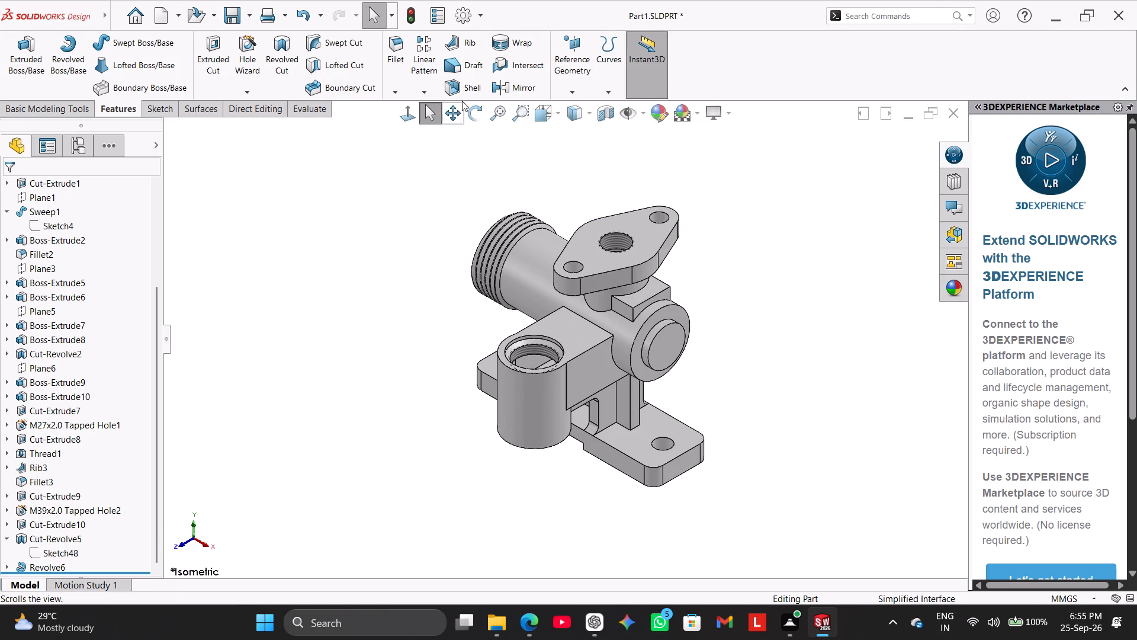
Section the part on the Front, Top and Right Planes in turn to check the revolved material in the side boss's bore.
left_click(608, 104)
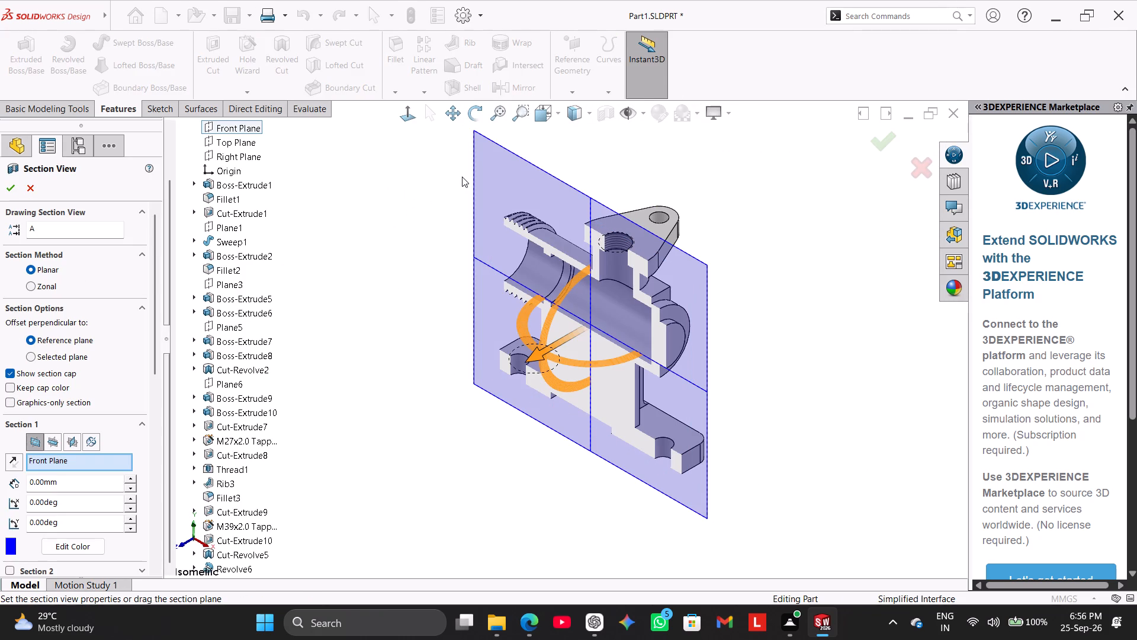
left_click(47, 441)
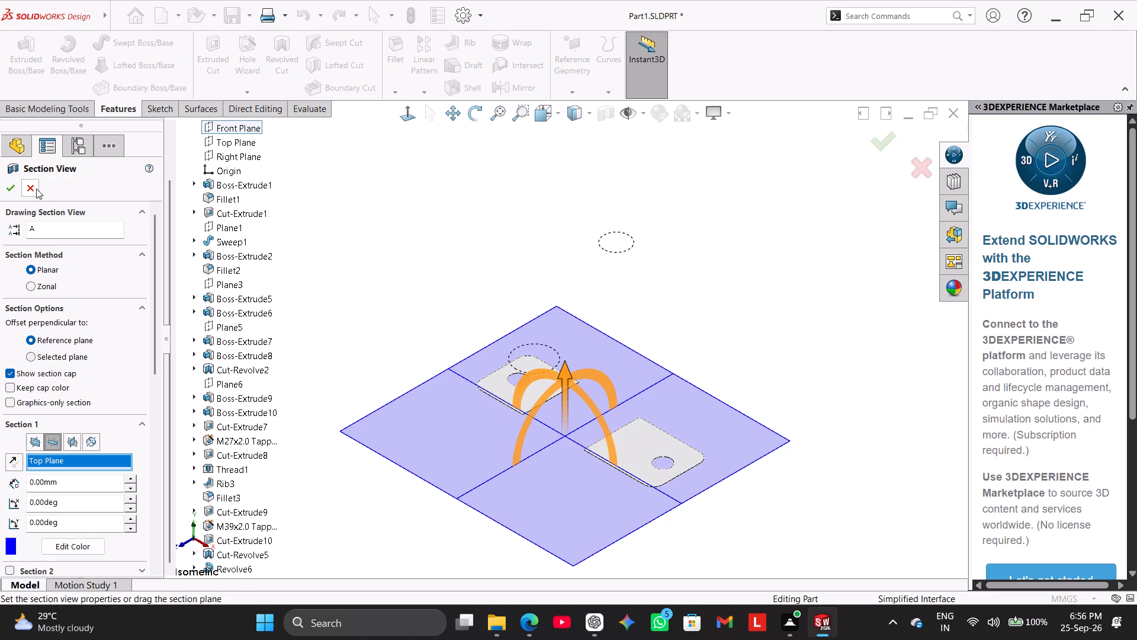
left_click(36, 188)
right_click(47, 215)
left_click(60, 197)
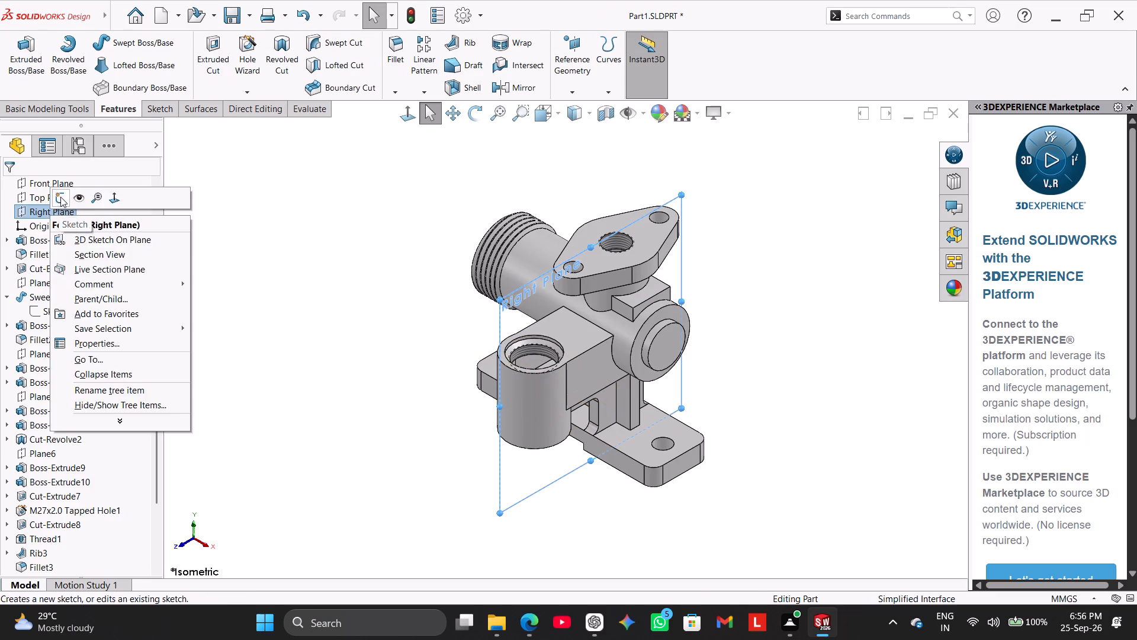
left_click(606, 110)
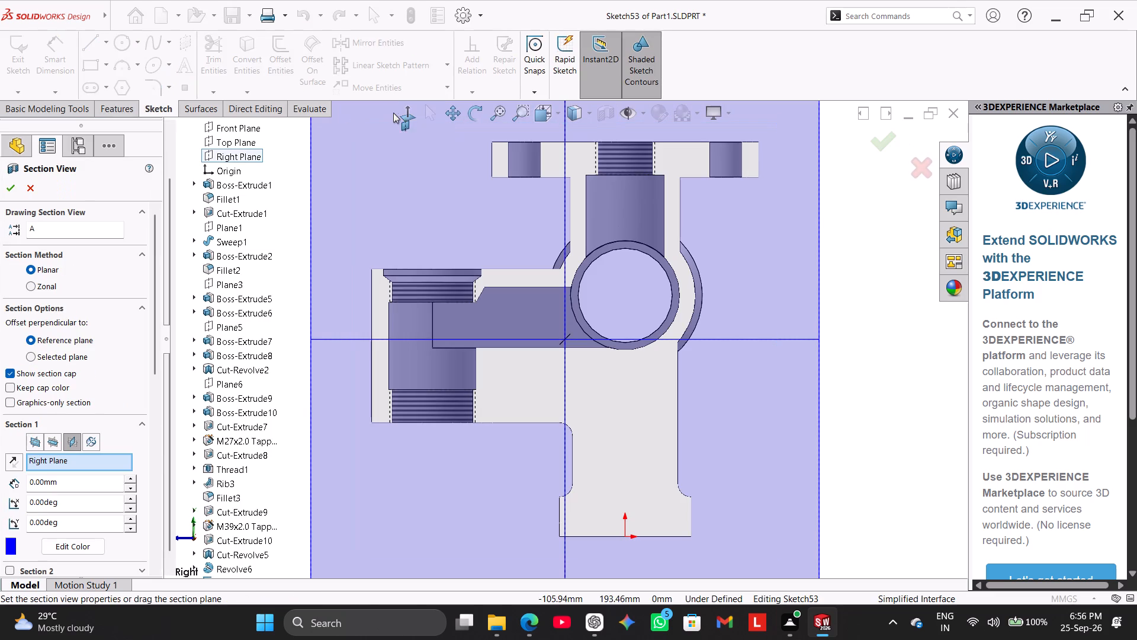
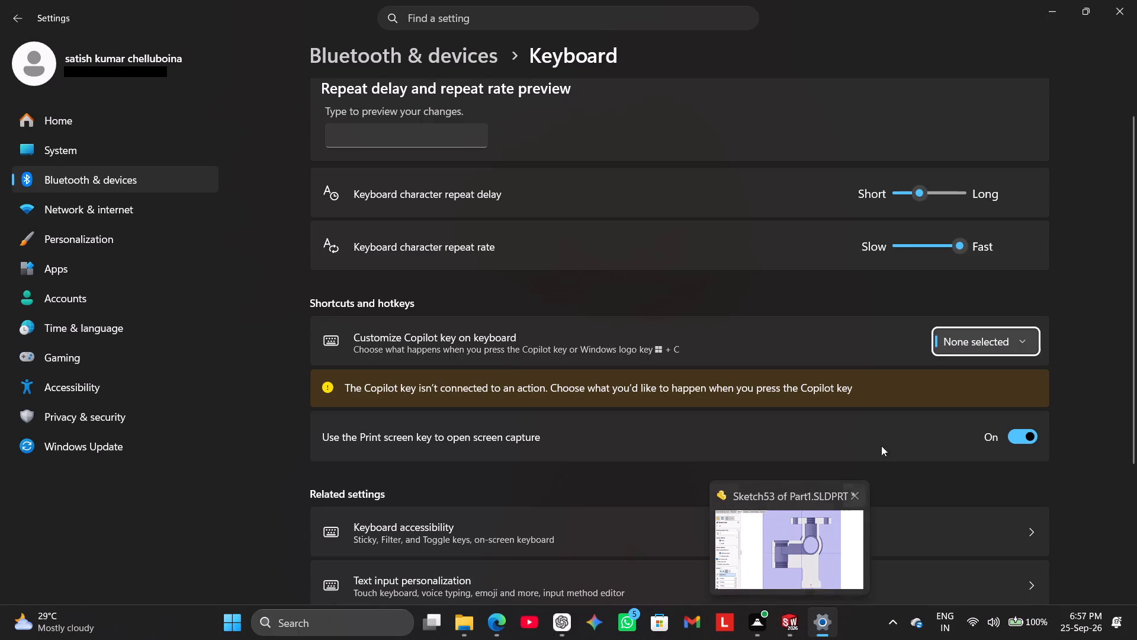
Open the action choices for customizing the Copilot key in the Windows keyboard settings.
left_click(995, 342)
left_click(995, 342)
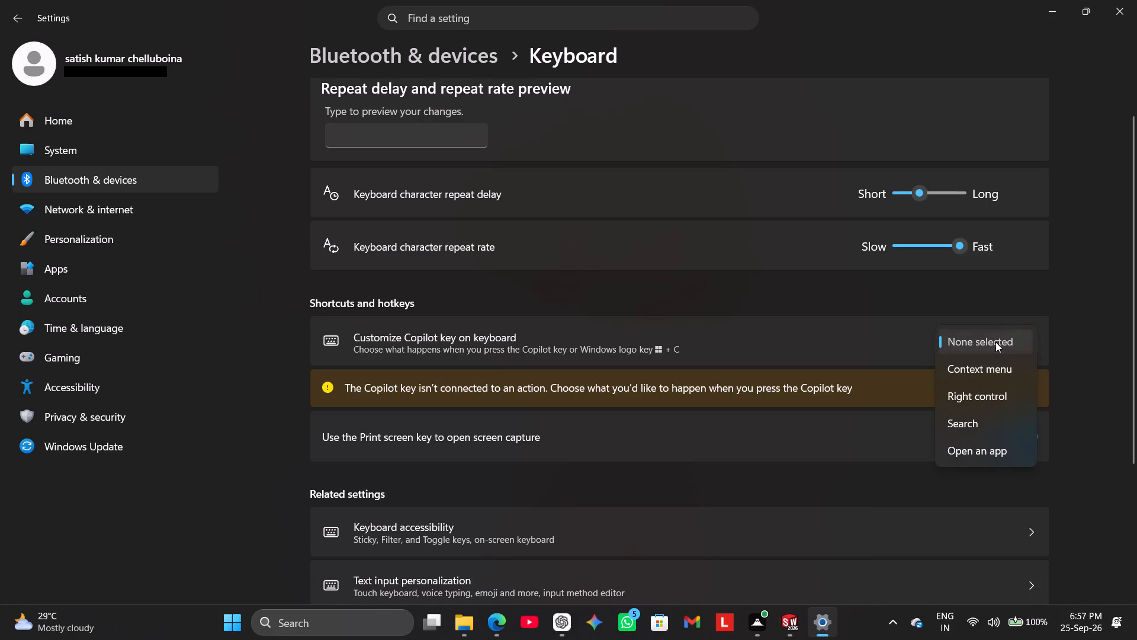
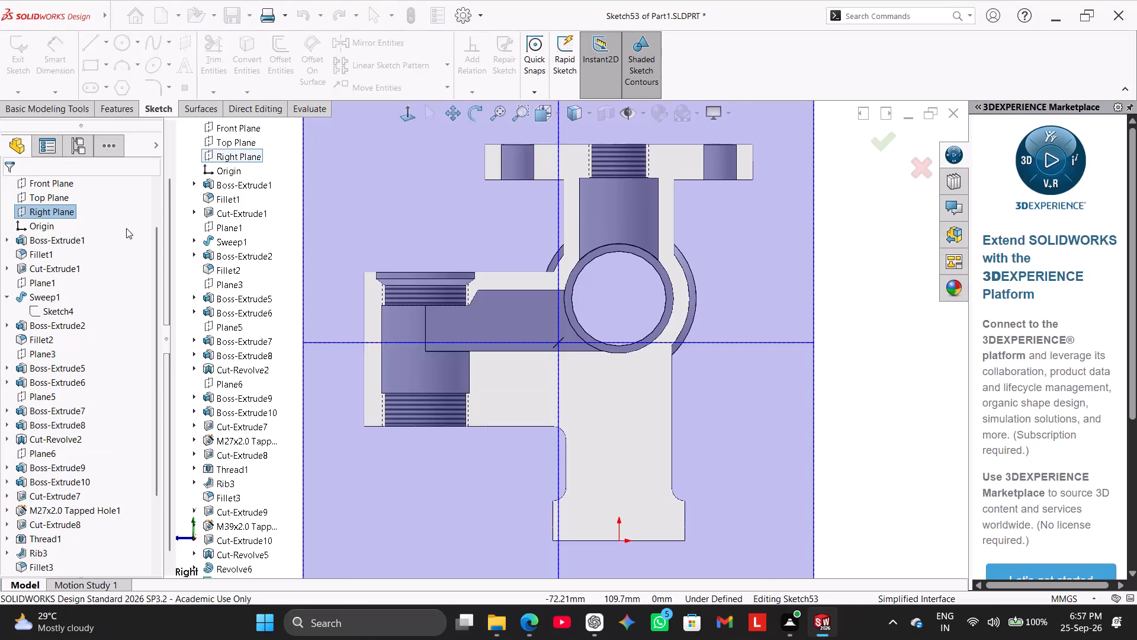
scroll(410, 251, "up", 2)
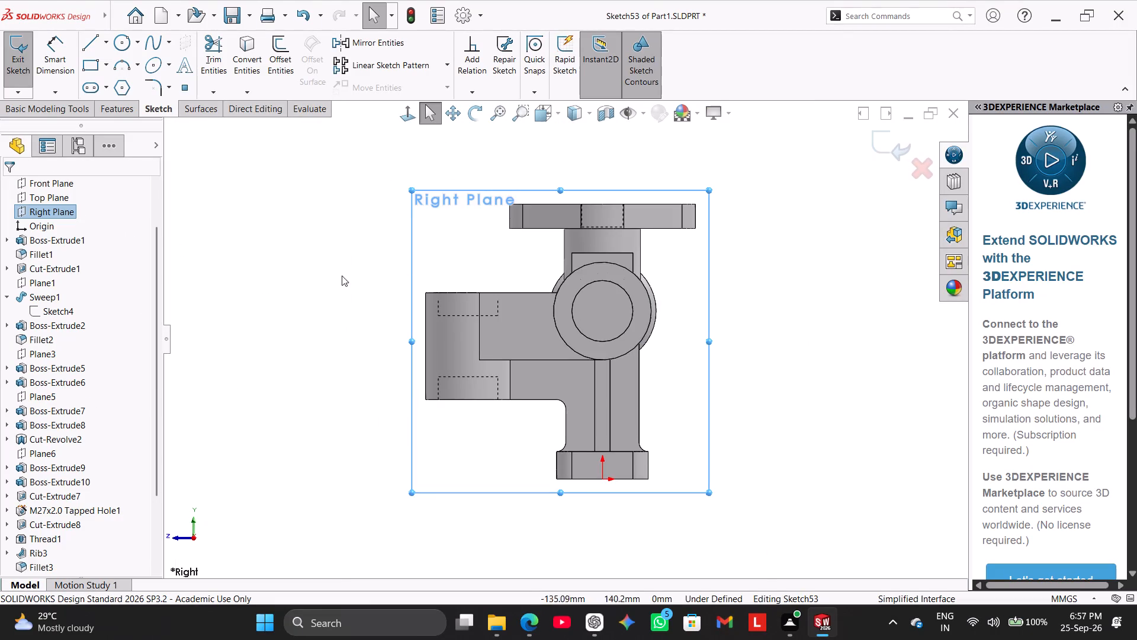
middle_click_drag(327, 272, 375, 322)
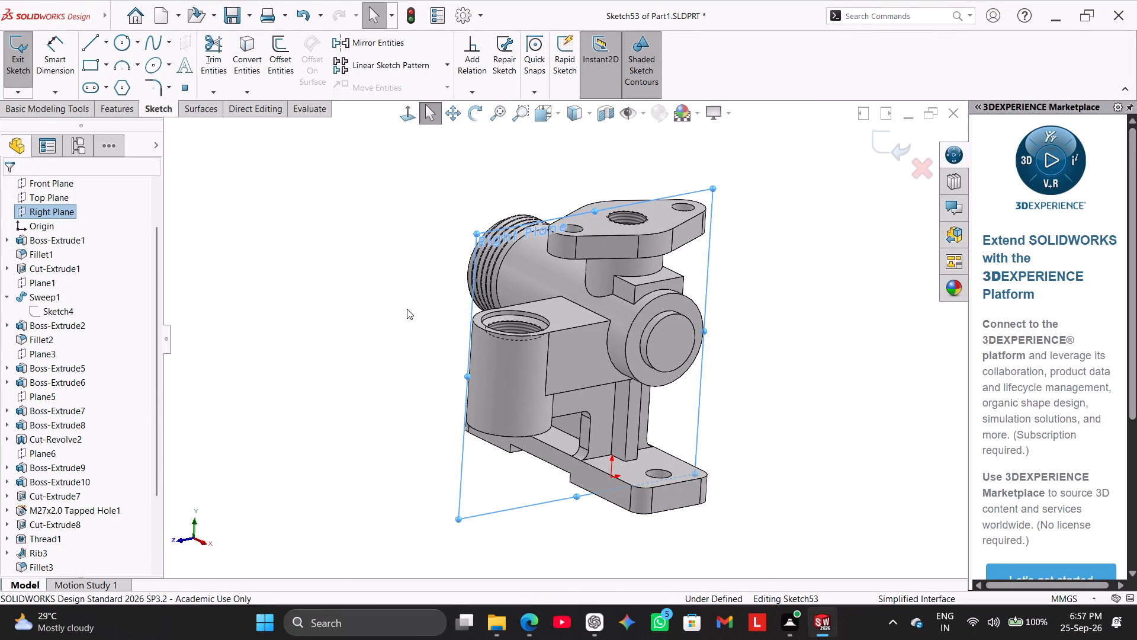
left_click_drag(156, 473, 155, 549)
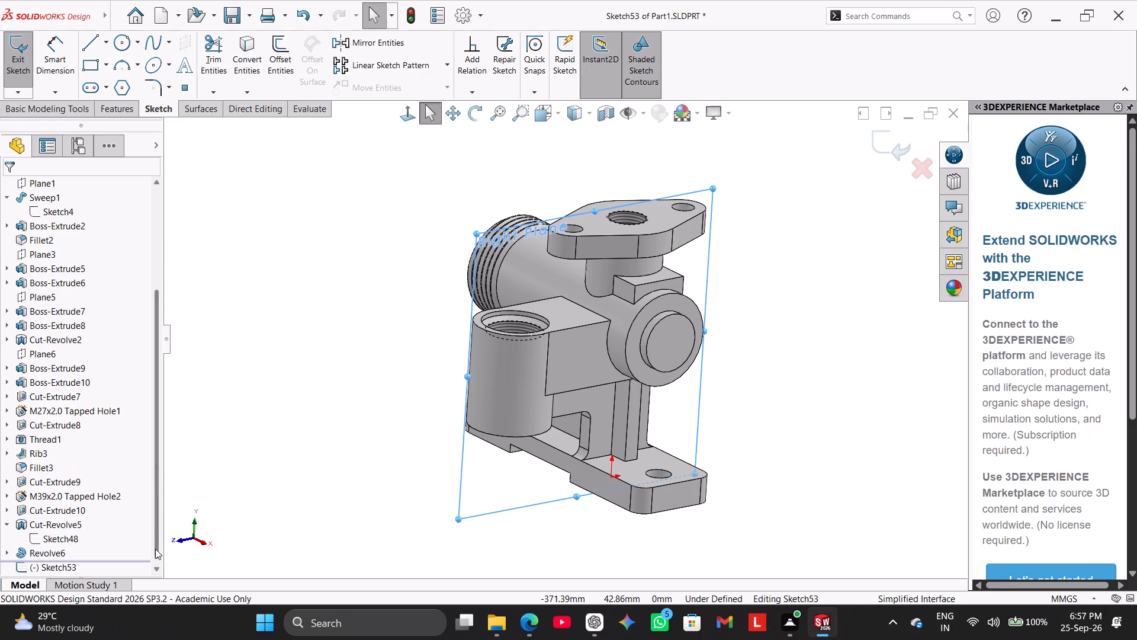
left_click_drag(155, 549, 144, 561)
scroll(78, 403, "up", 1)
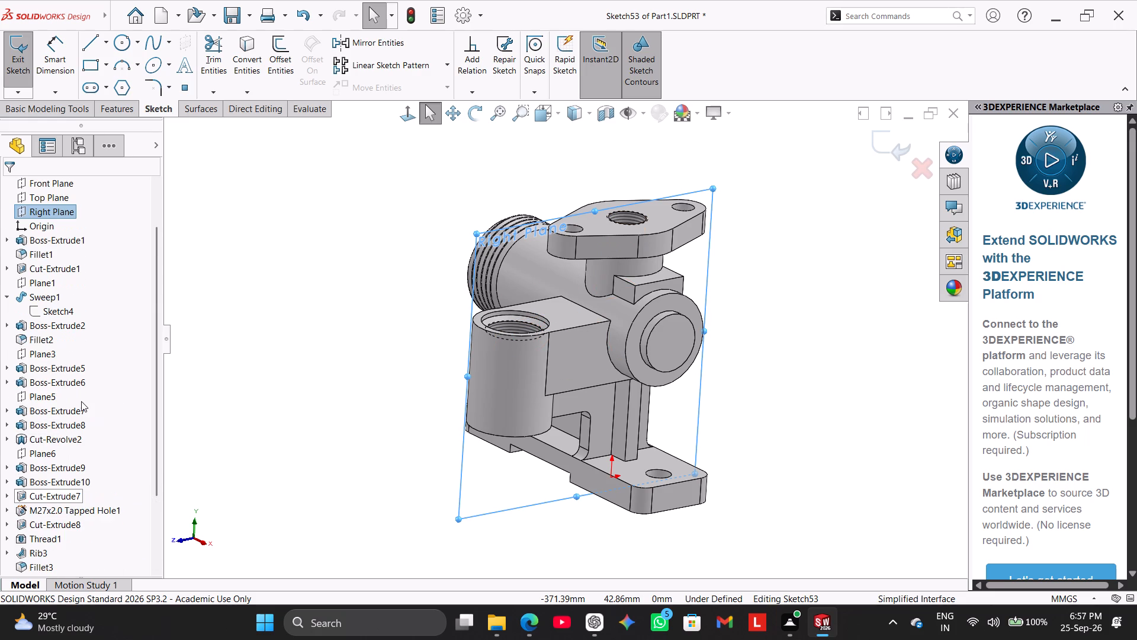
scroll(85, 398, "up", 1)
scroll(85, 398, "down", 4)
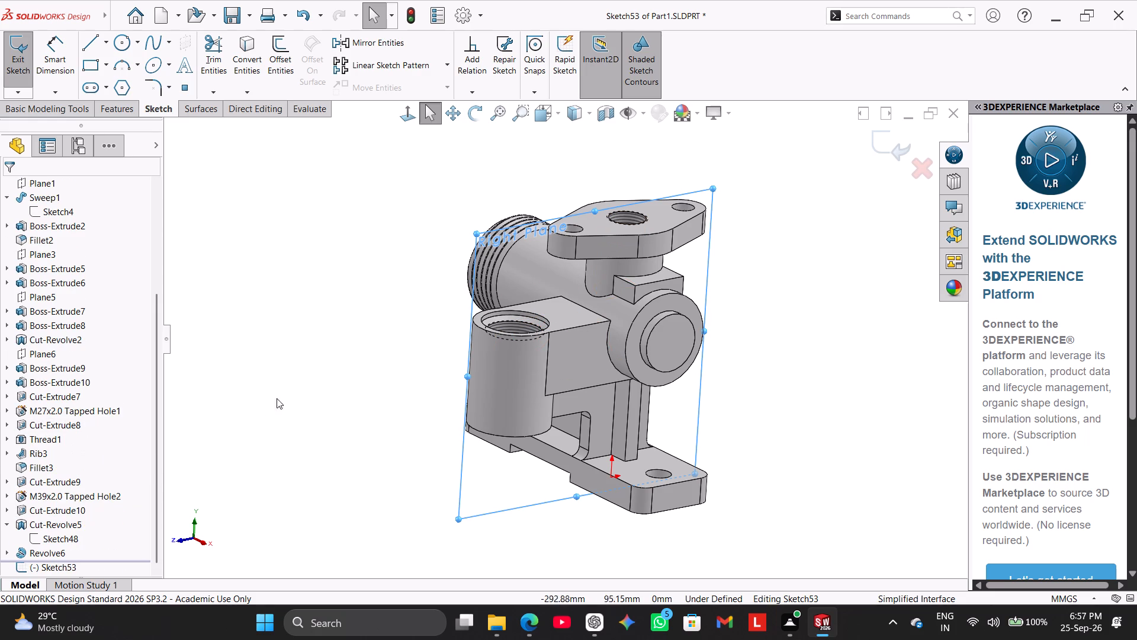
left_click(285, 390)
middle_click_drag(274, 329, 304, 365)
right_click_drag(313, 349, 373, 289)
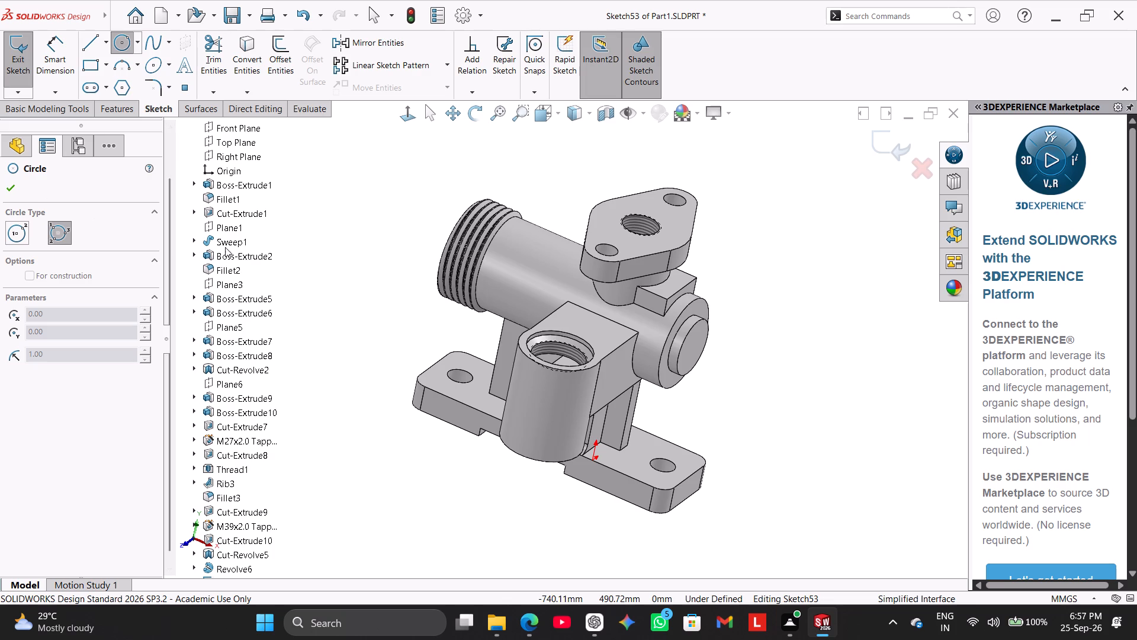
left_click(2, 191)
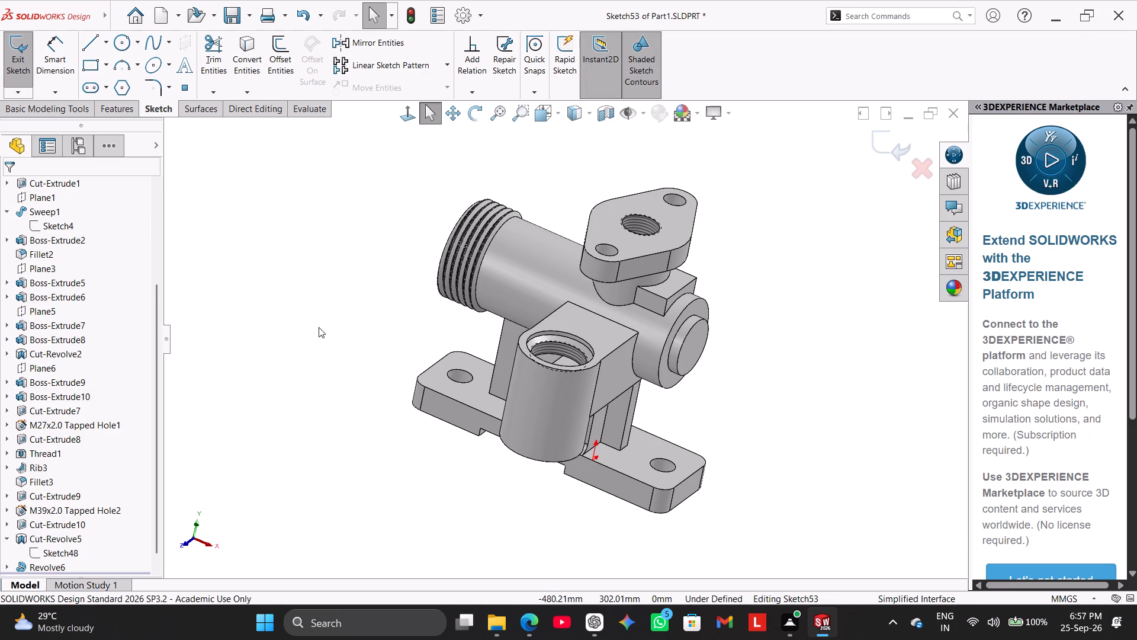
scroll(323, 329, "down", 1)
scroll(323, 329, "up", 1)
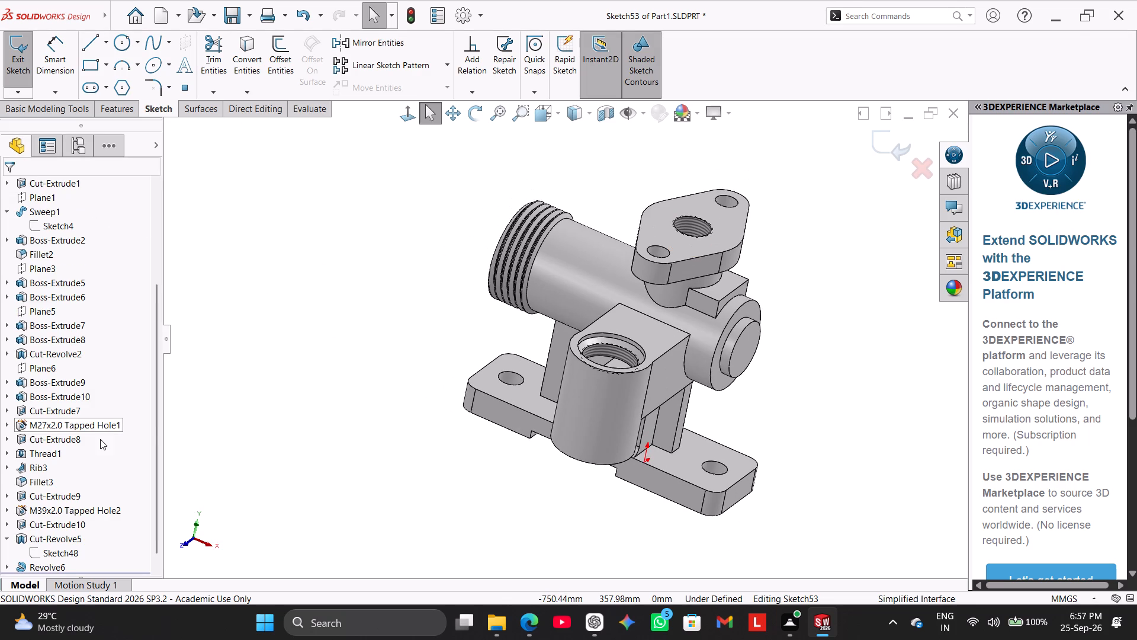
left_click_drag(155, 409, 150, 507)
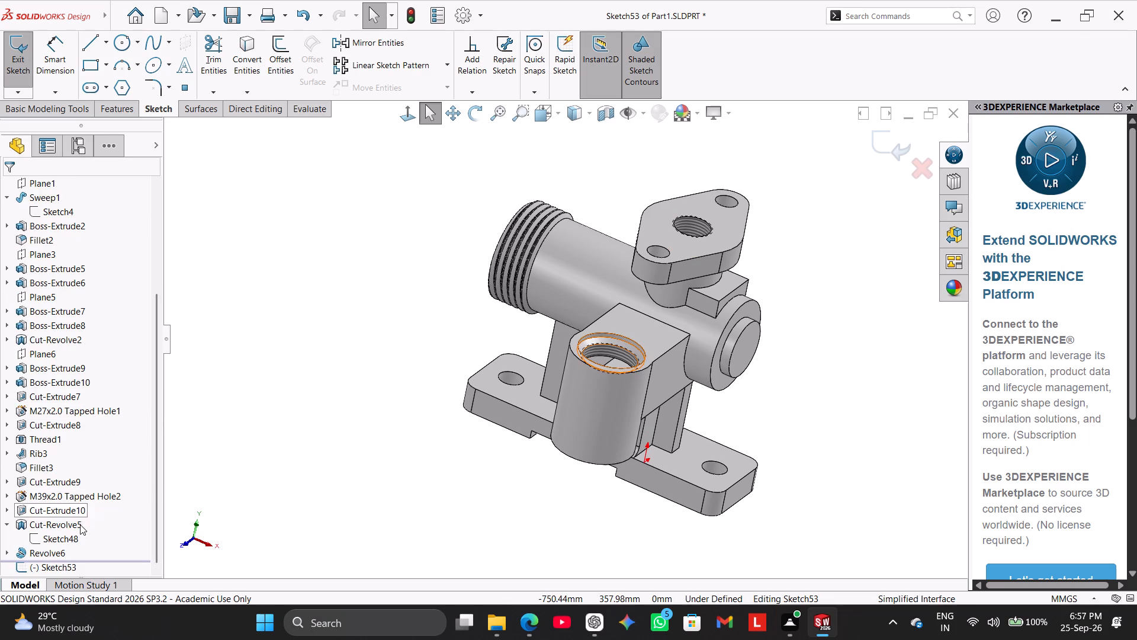
Exit the open sketch and assign Alloy Steel from the Steel category as the part's material.
left_click_drag(156, 313, 163, 266)
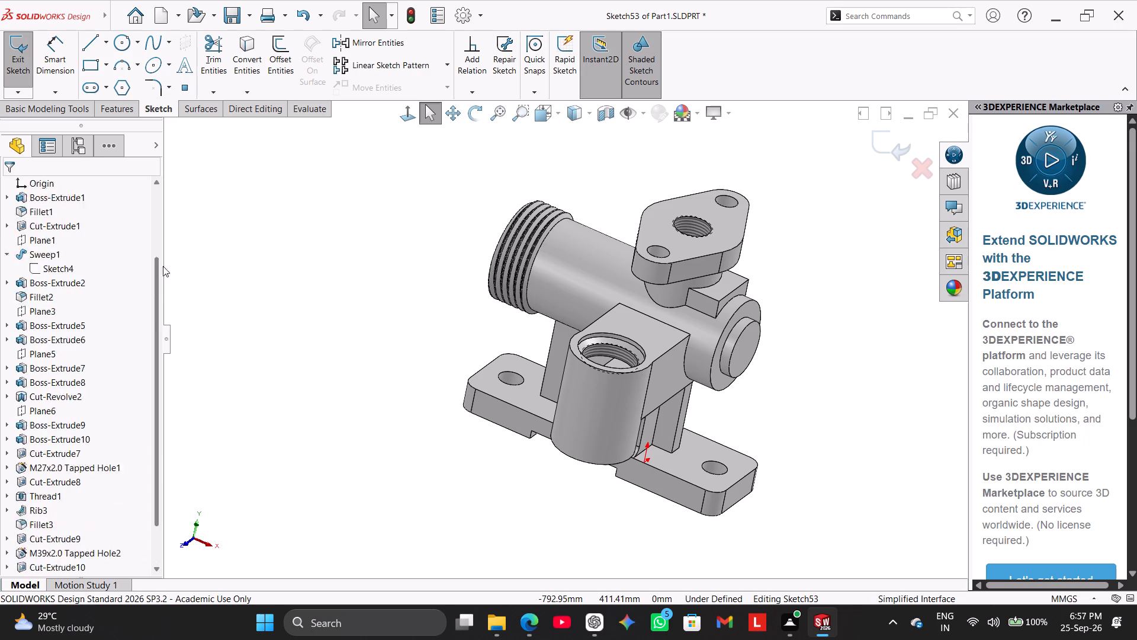
left_click_drag(163, 266, 184, 147)
left_click_drag(160, 299, 180, 172)
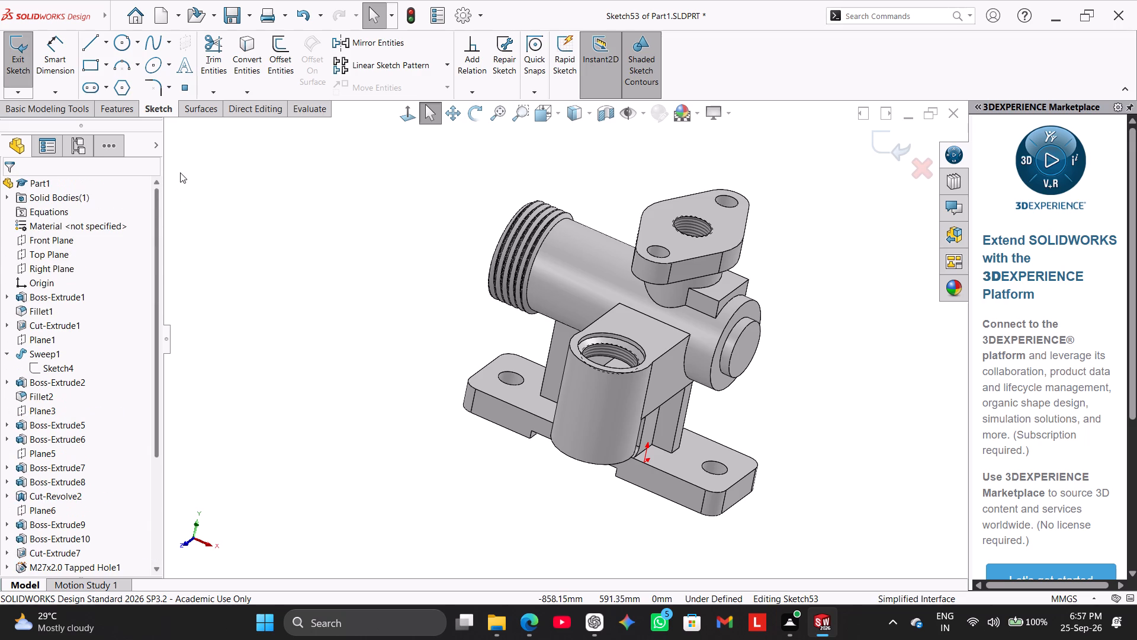
left_click_drag(180, 172, 181, 172)
right_click(101, 226)
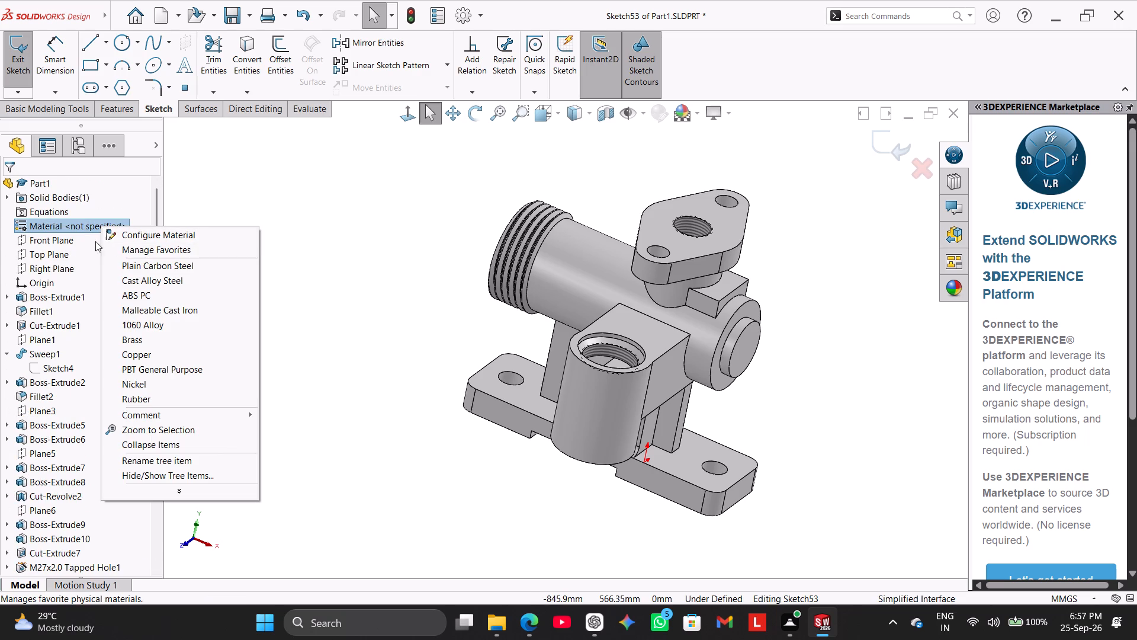
left_click(87, 228)
right_click(87, 228)
left_click(87, 228)
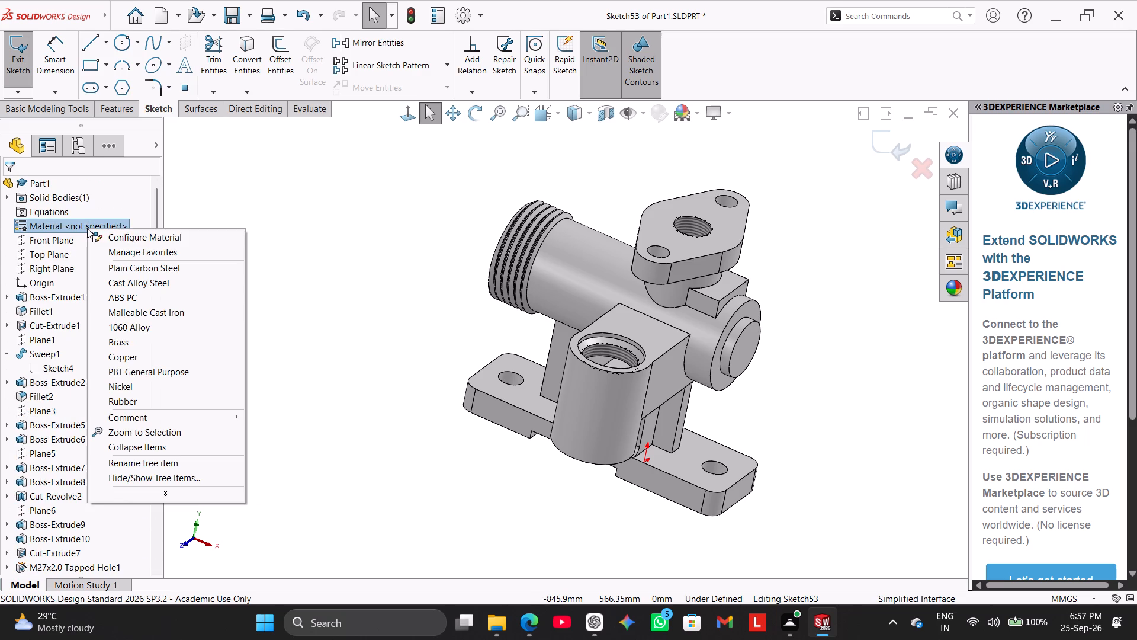
left_click_drag(7, 53, 16, 55)
right_click(79, 224)
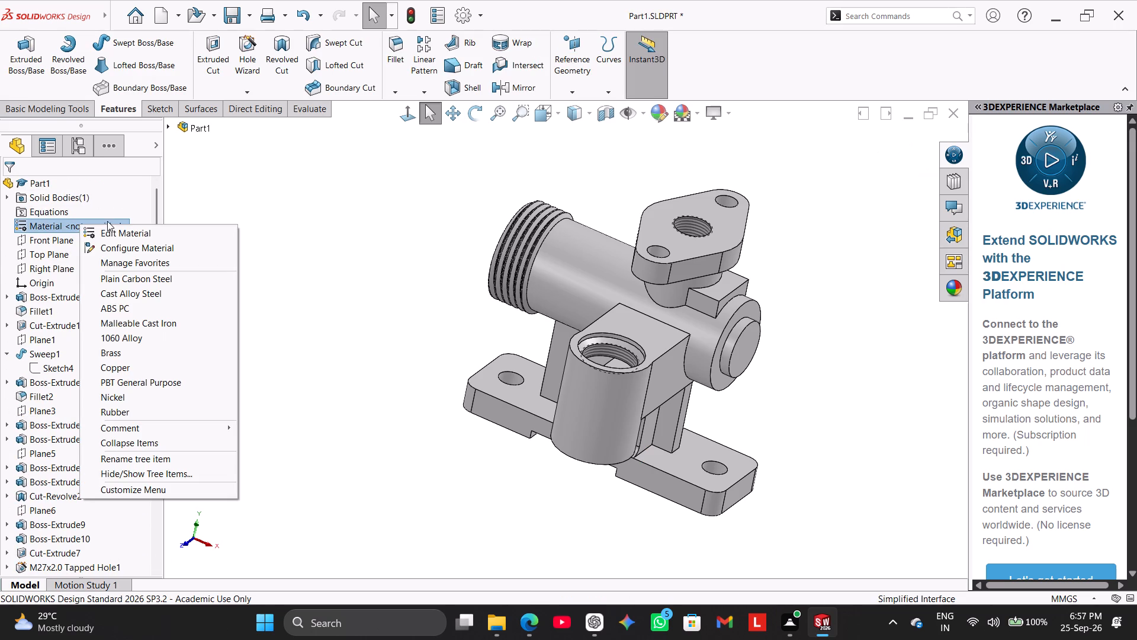
left_click(111, 225)
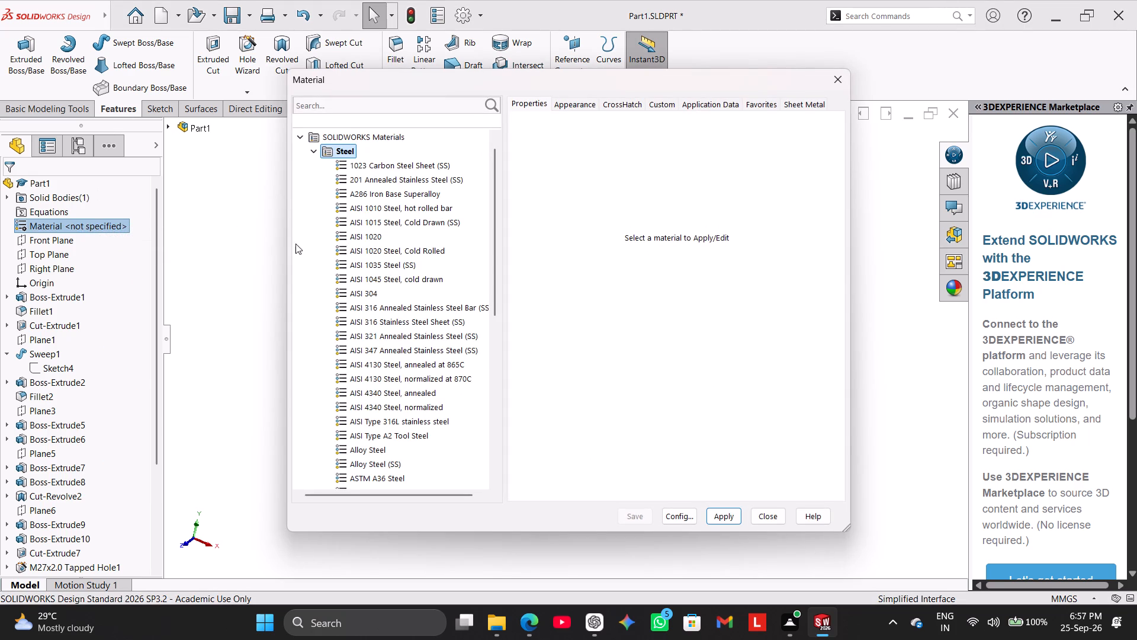
left_click_drag(495, 219, 499, 257)
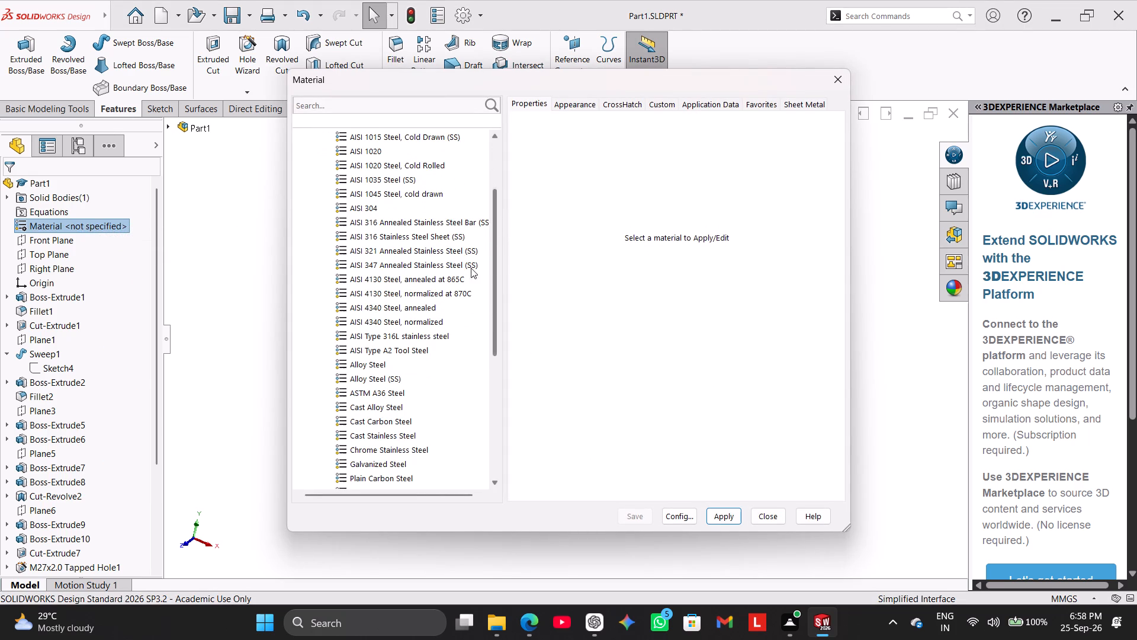
left_click(374, 367)
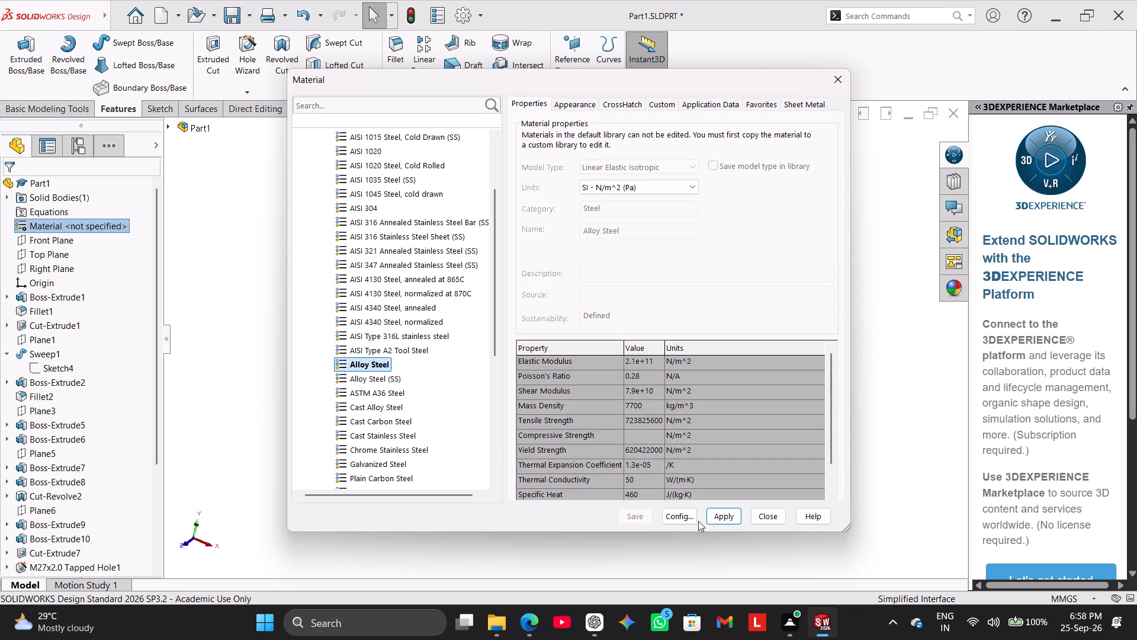
left_click(714, 519)
left_click(770, 517)
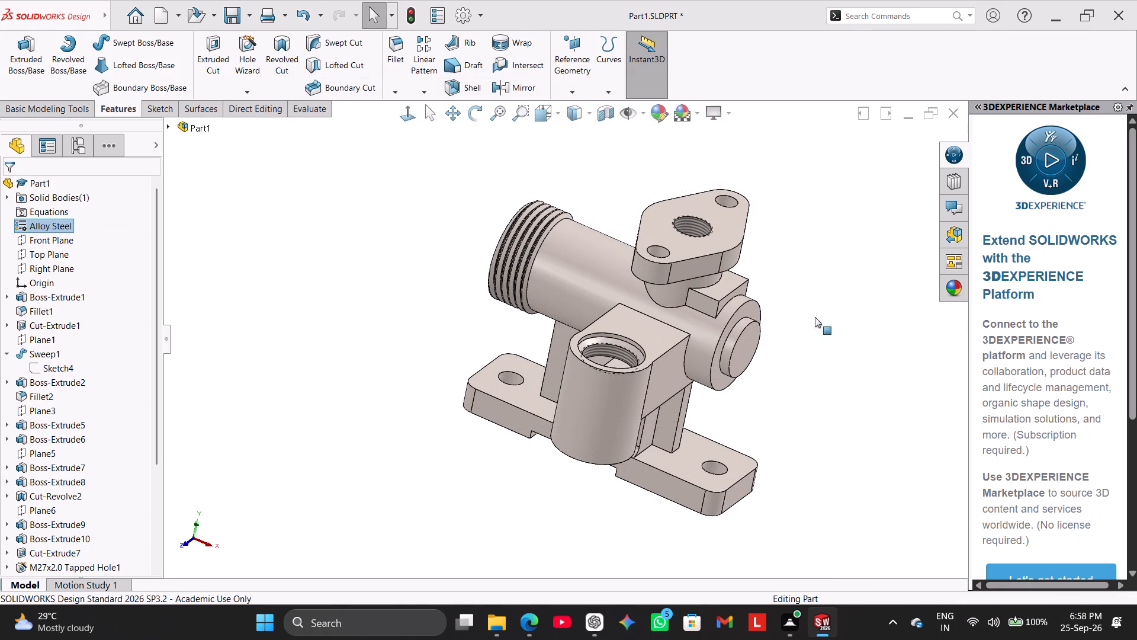
Apply the basic color appearance from the appearance library to the whole part.
left_click(962, 151)
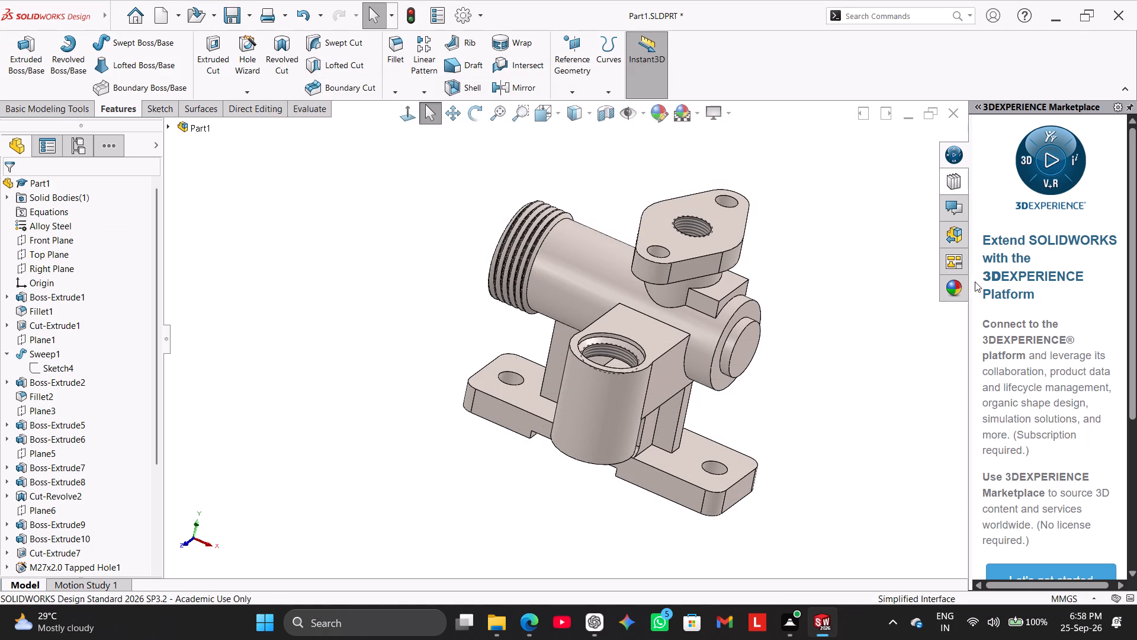
left_click(953, 287)
left_click(994, 155)
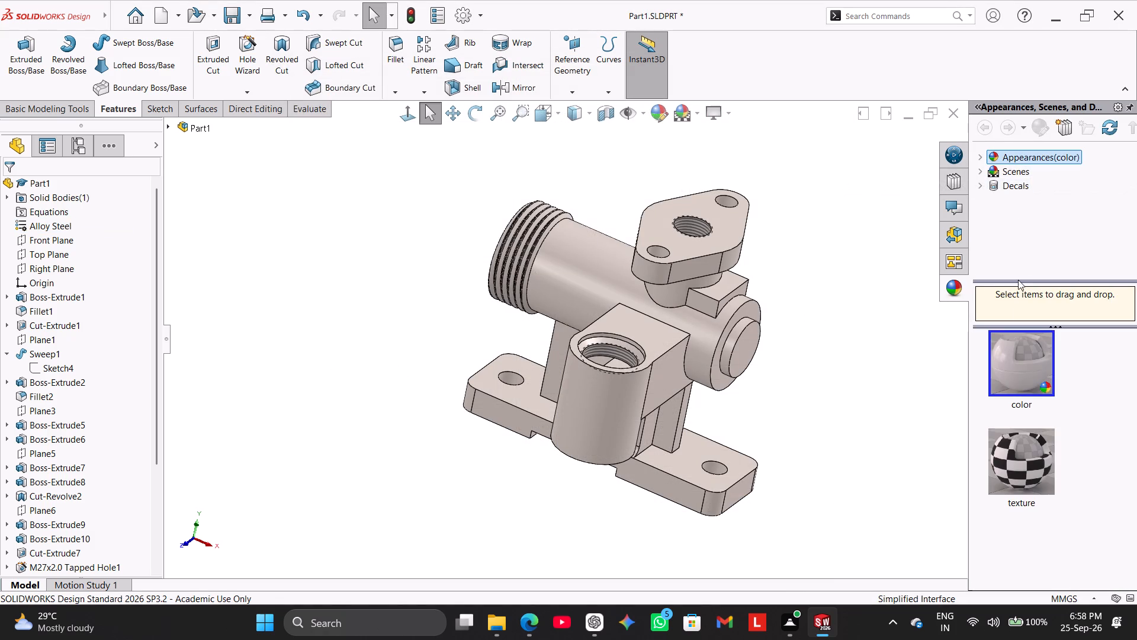
double_click(1022, 363)
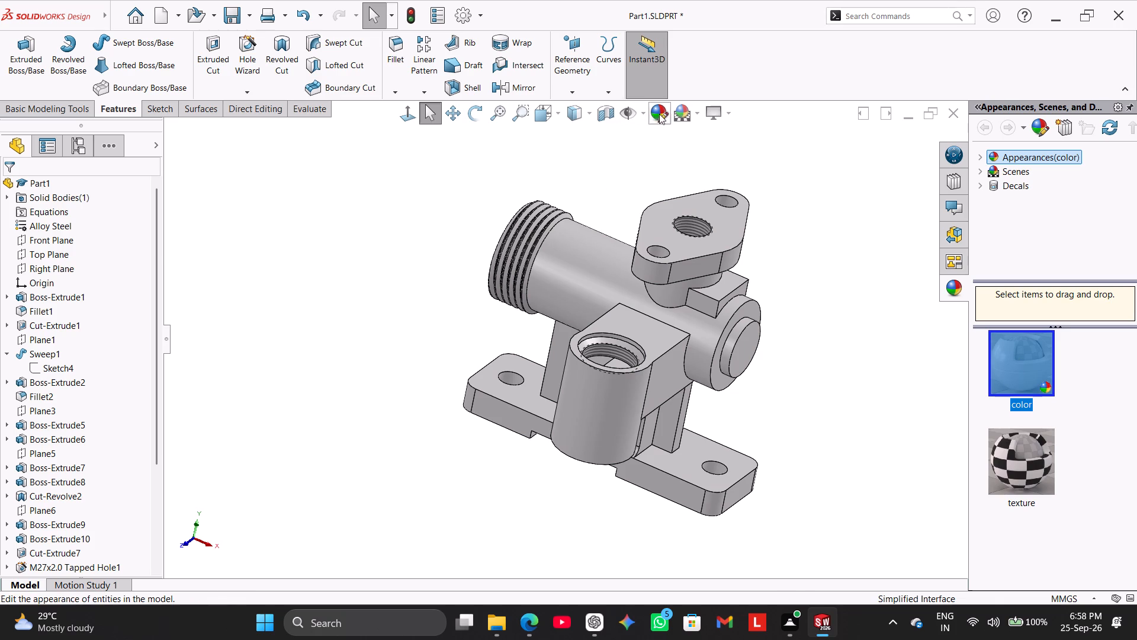
Edit the whole part's color, trying several blue standard swatches and settling on pure blue, RGB 0, 0, 255.
left_click(663, 112)
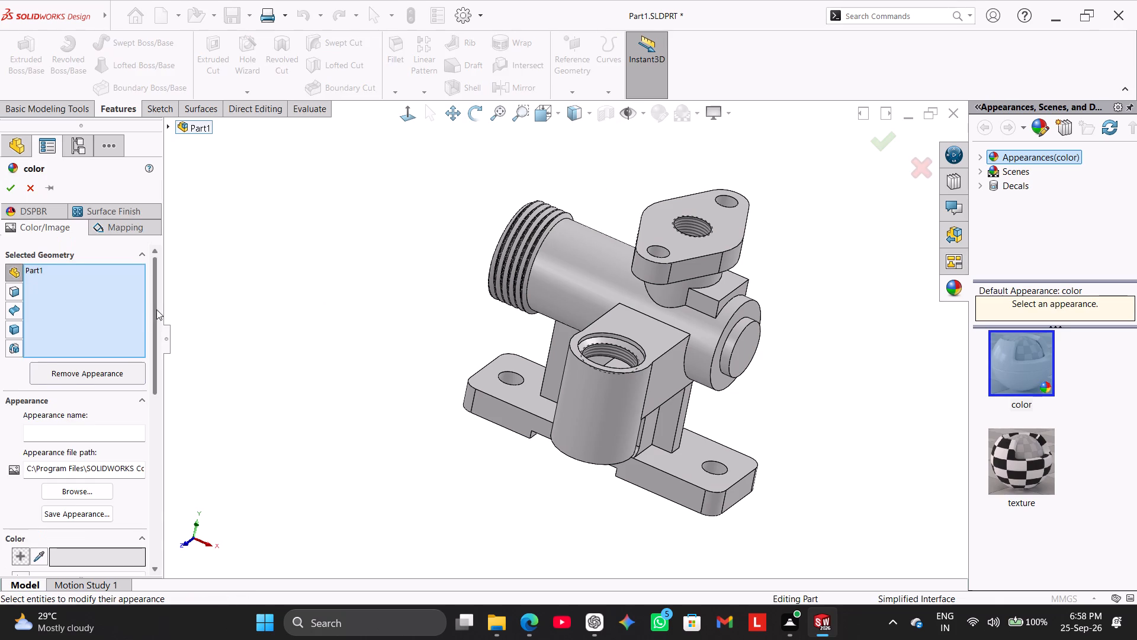
left_click_drag(156, 309, 168, 430)
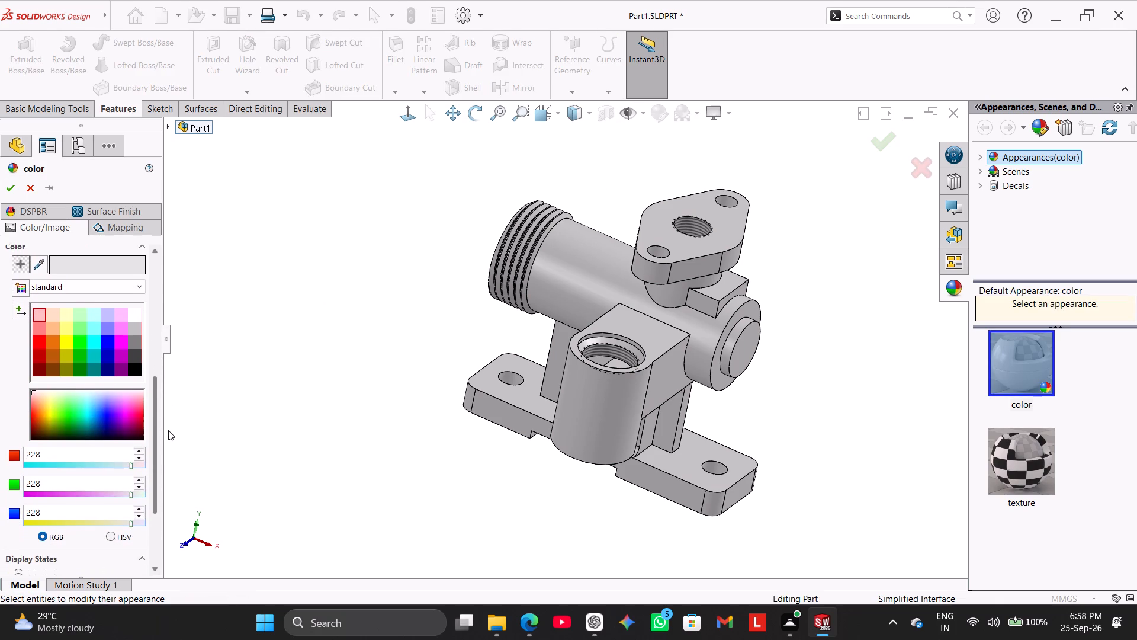
left_click_drag(168, 430, 168, 432)
left_click(111, 340)
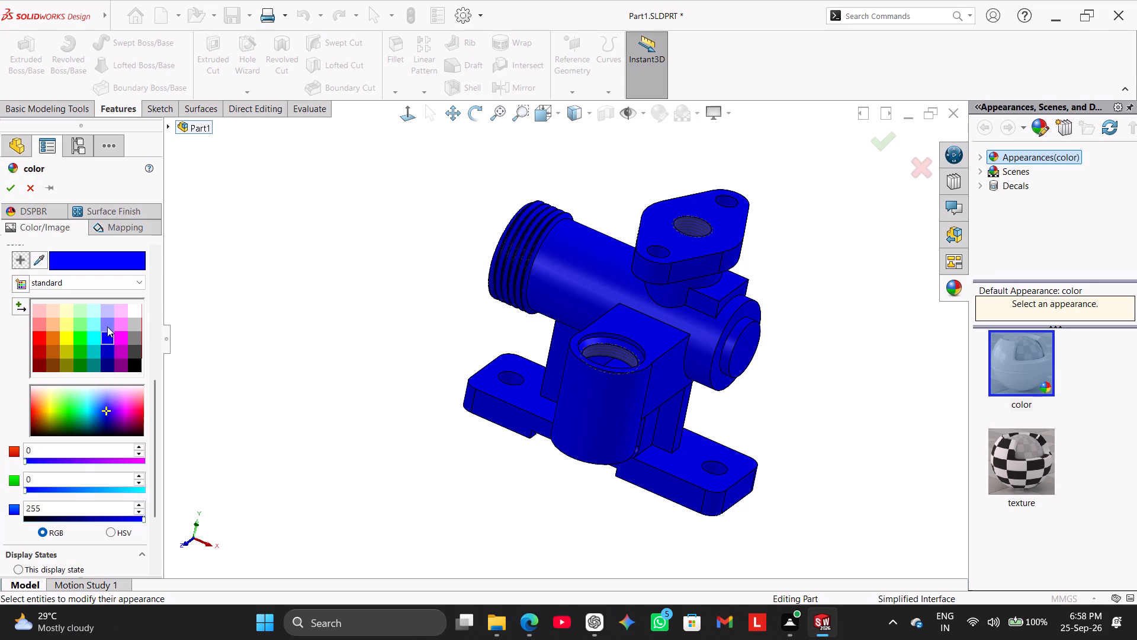
left_click(108, 323)
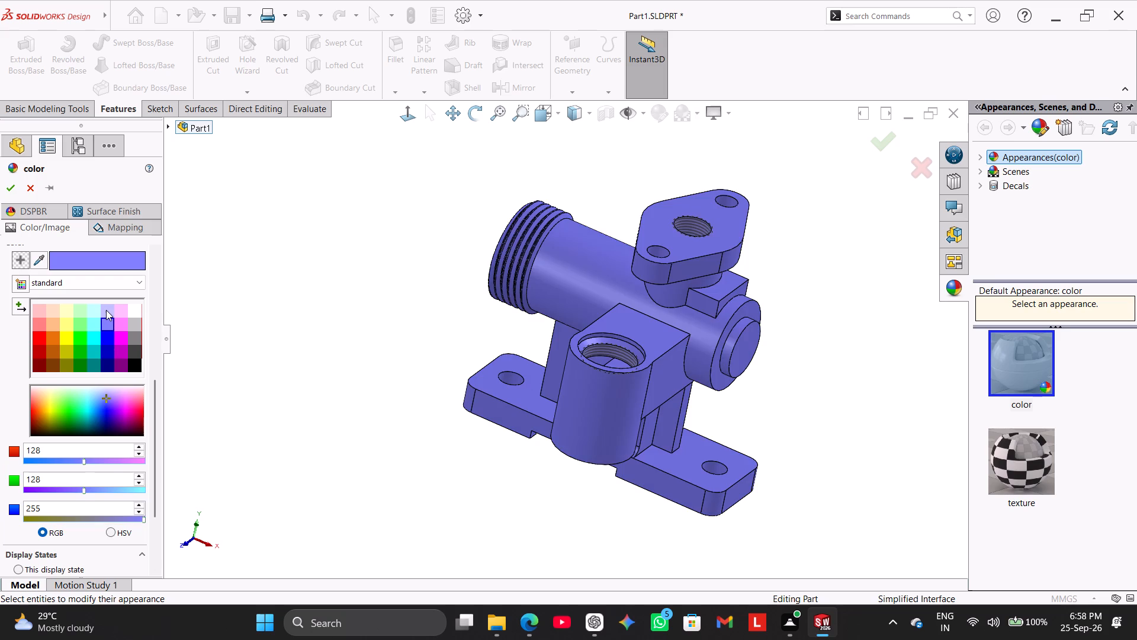
left_click(106, 310)
left_click(110, 336)
left_click(110, 353)
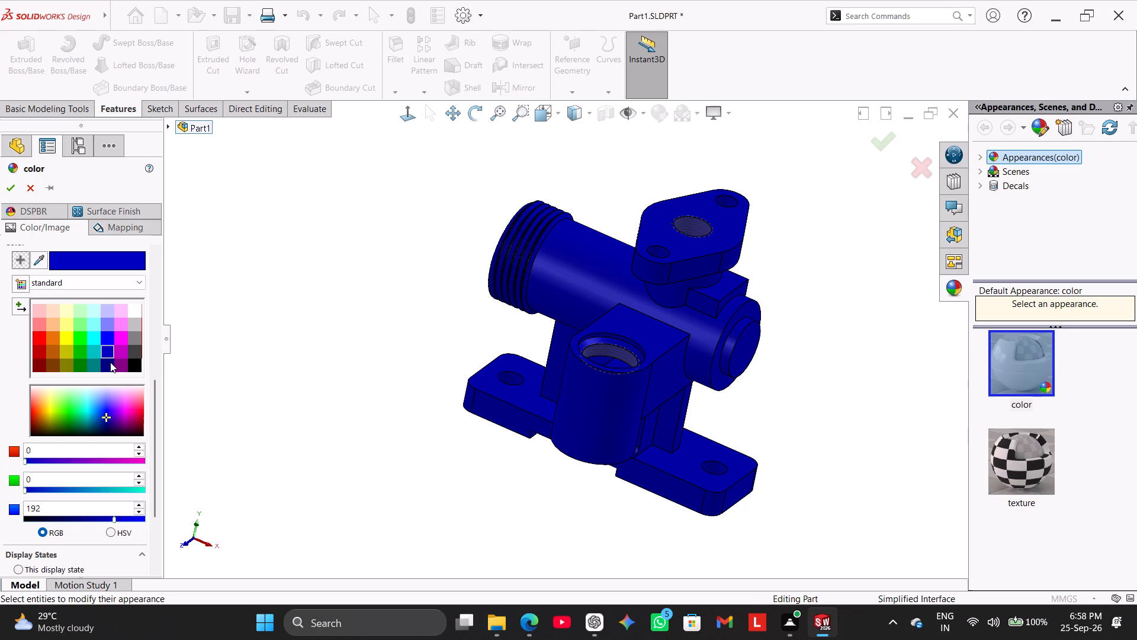
left_click(110, 362)
left_click(108, 348)
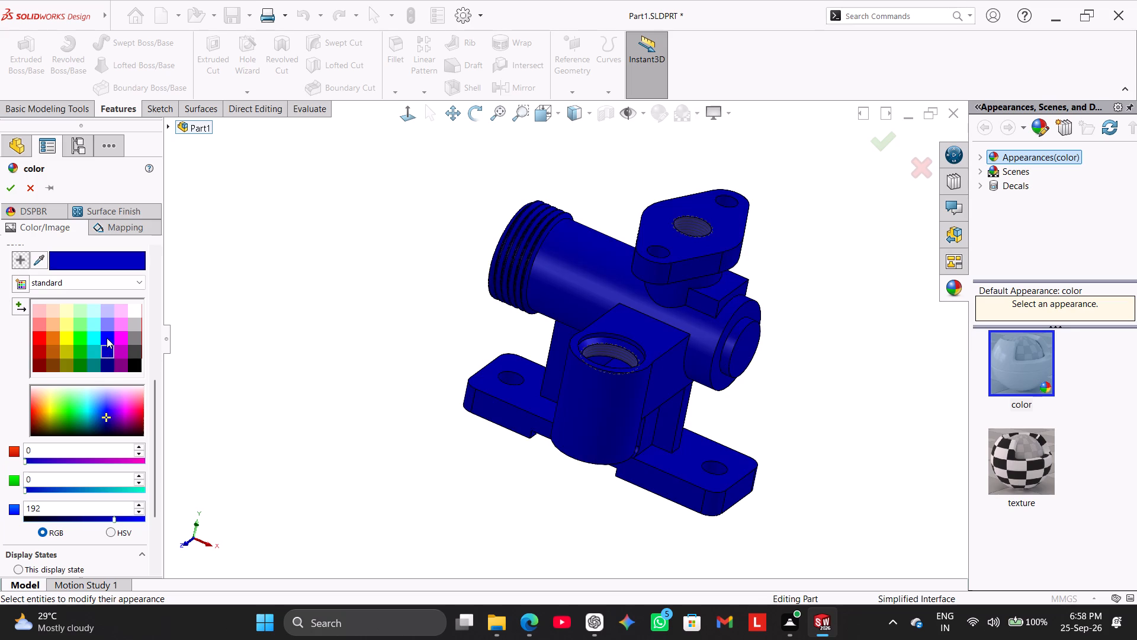
left_click(107, 338)
Fine-tune the part's color to a dark blue by setting the blue component to 123 and green to 52.
middle_click_drag(288, 334, 251, 380)
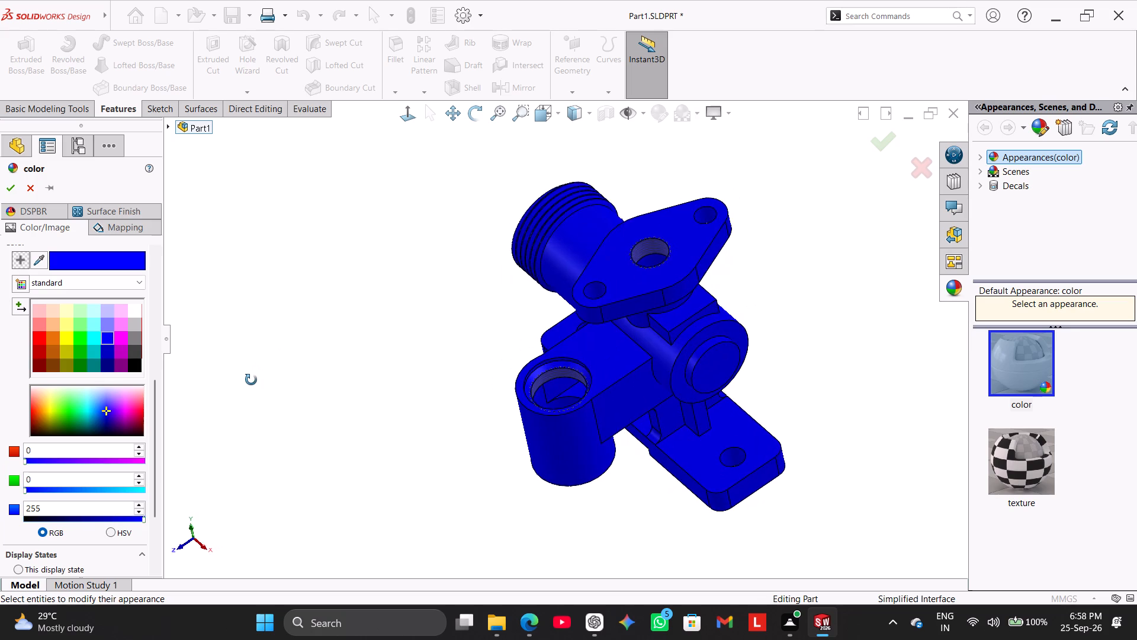
middle_click_drag(251, 380, 289, 341)
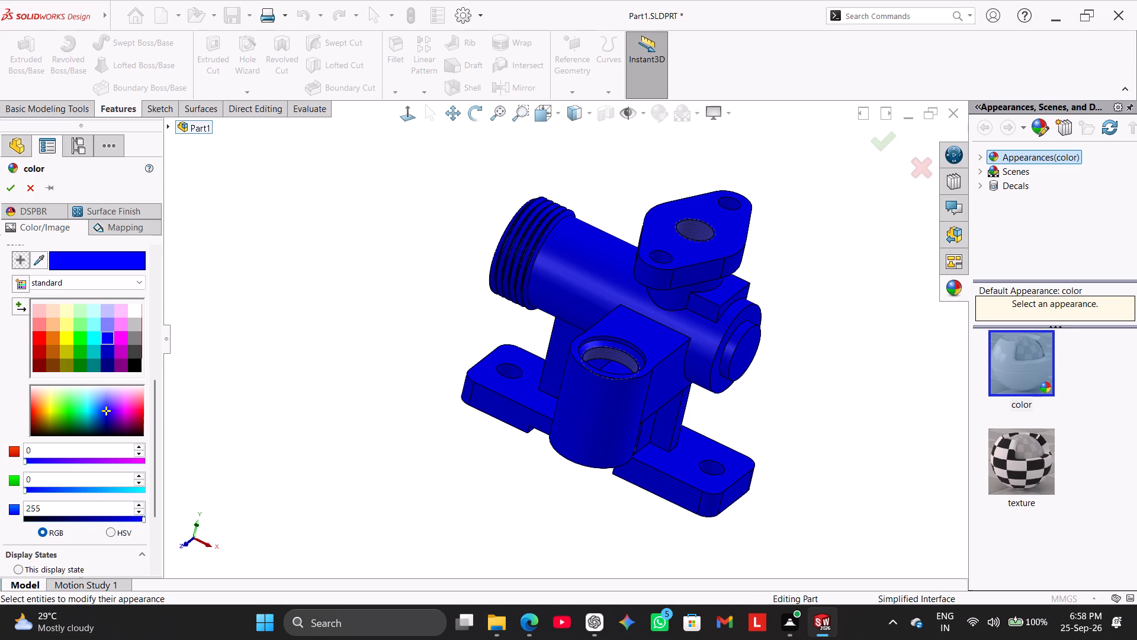
left_click_drag(144, 519, 139, 519)
left_click_drag(139, 519, 86, 516)
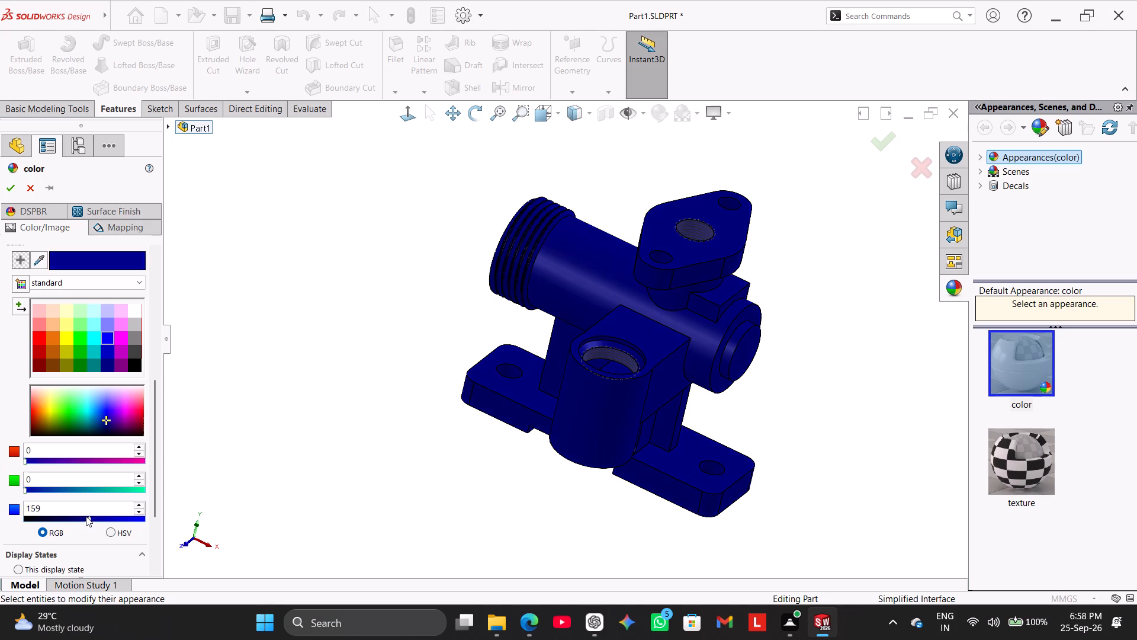
left_click_drag(86, 516, 82, 500)
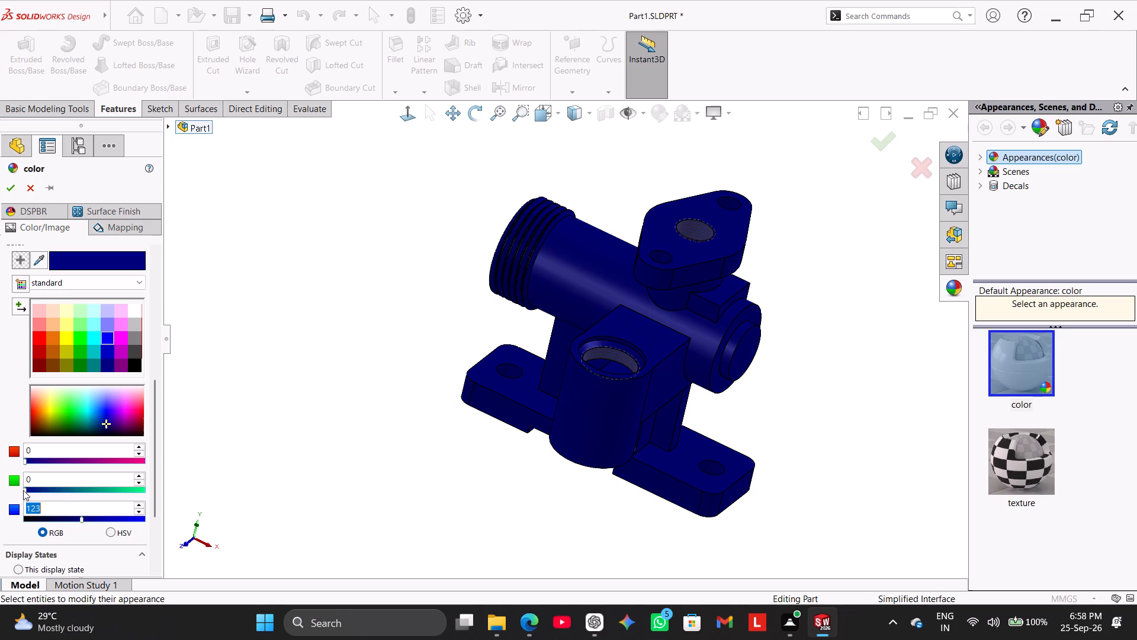
left_click_drag(23, 490, 47, 496)
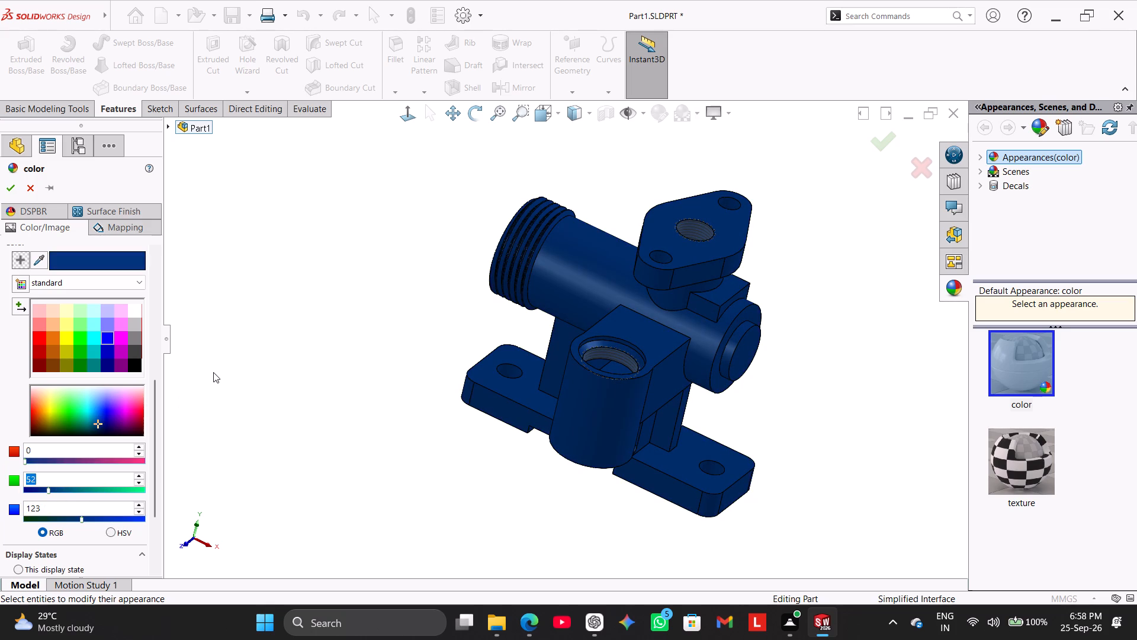
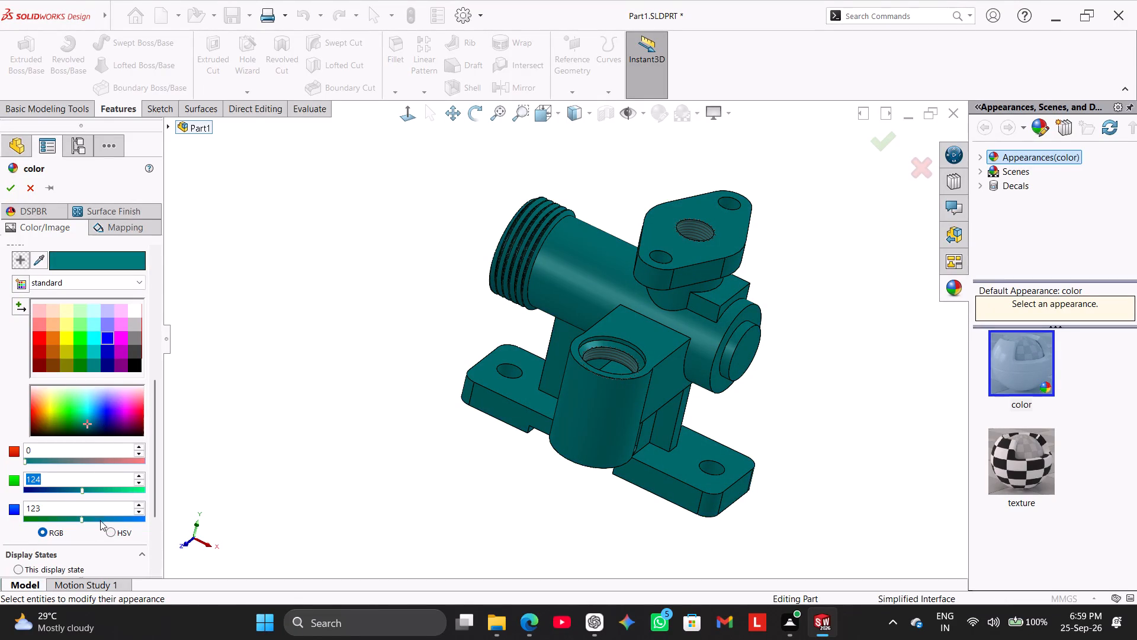
Set the part's color to a brighter blue with green 108 and blue 255, and accept the appearance.
left_click_drag(79, 519, 168, 524)
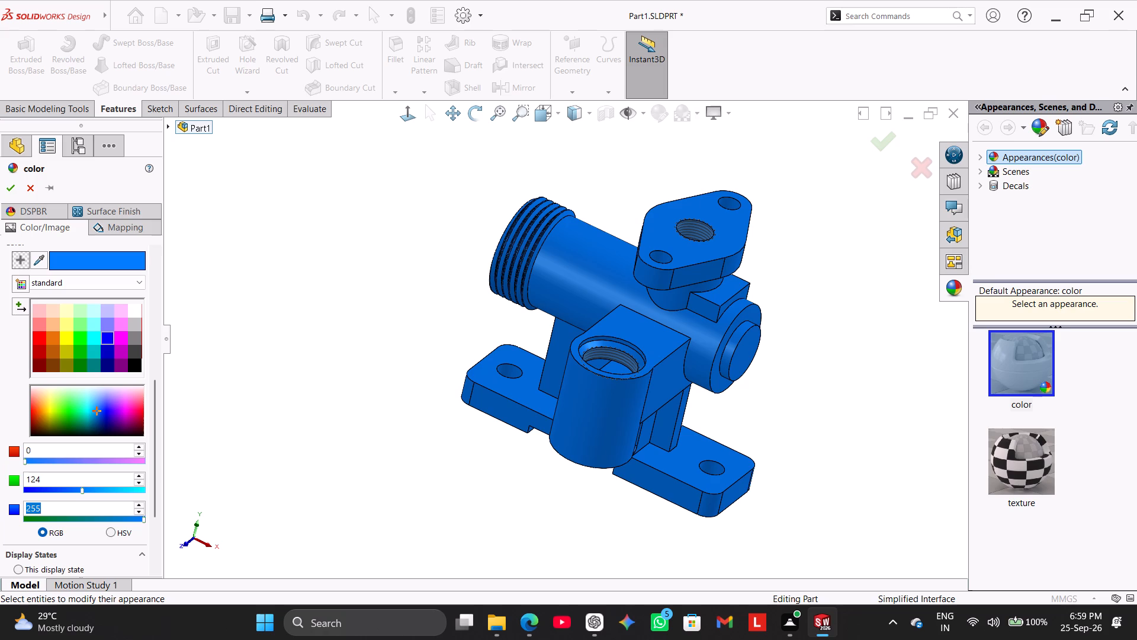
double_click(64, 477)
type("108")
key("Return")
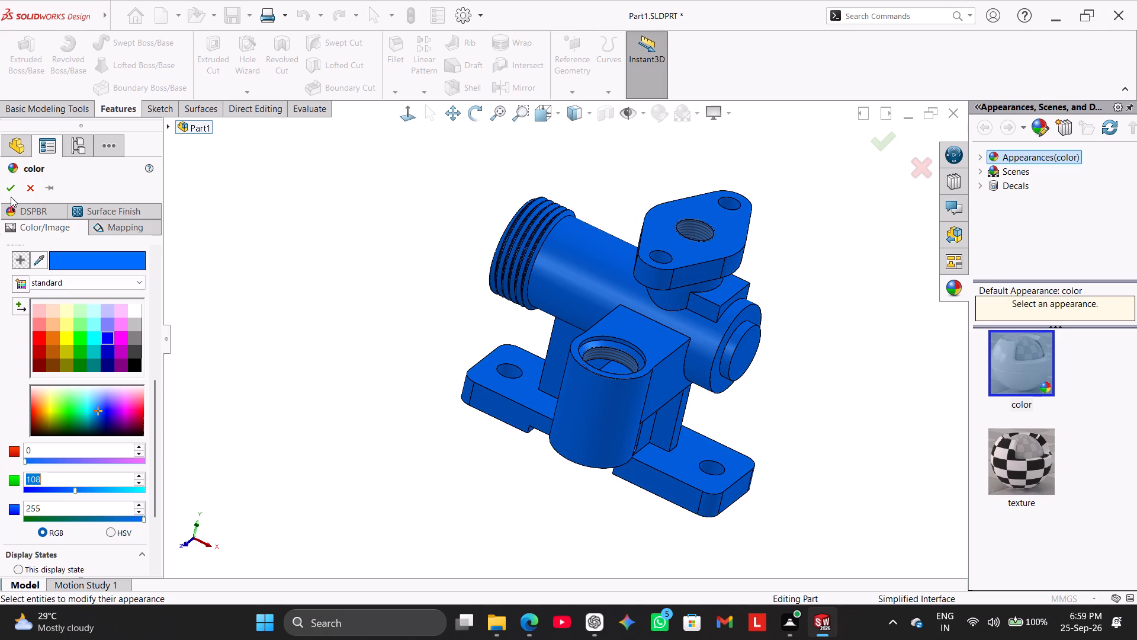
left_click(8, 192)
Inspect the recolored part from several sides and return to the isometric view.
left_click(293, 302)
right_click_drag(275, 348, 321, 308)
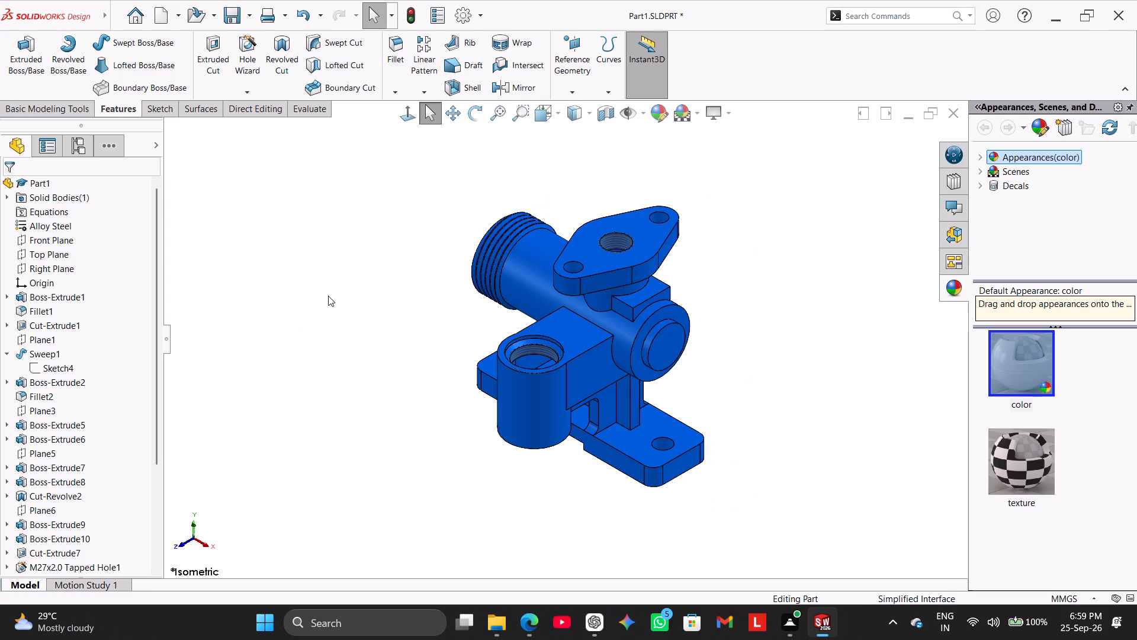
left_click(436, 203)
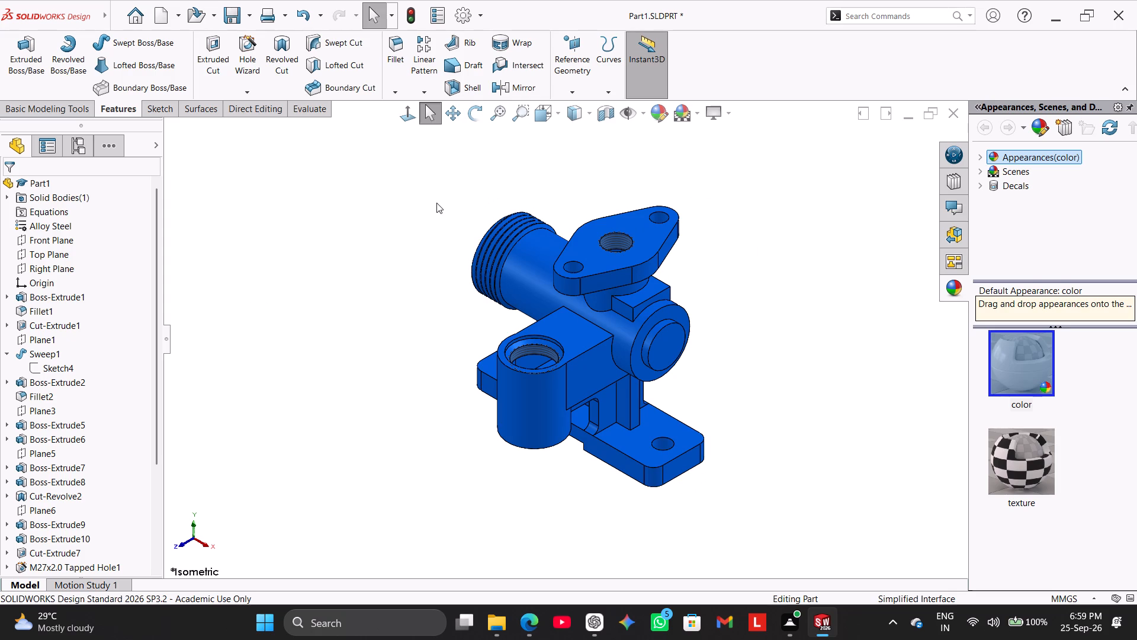
middle_click_drag(418, 249, 542, 373)
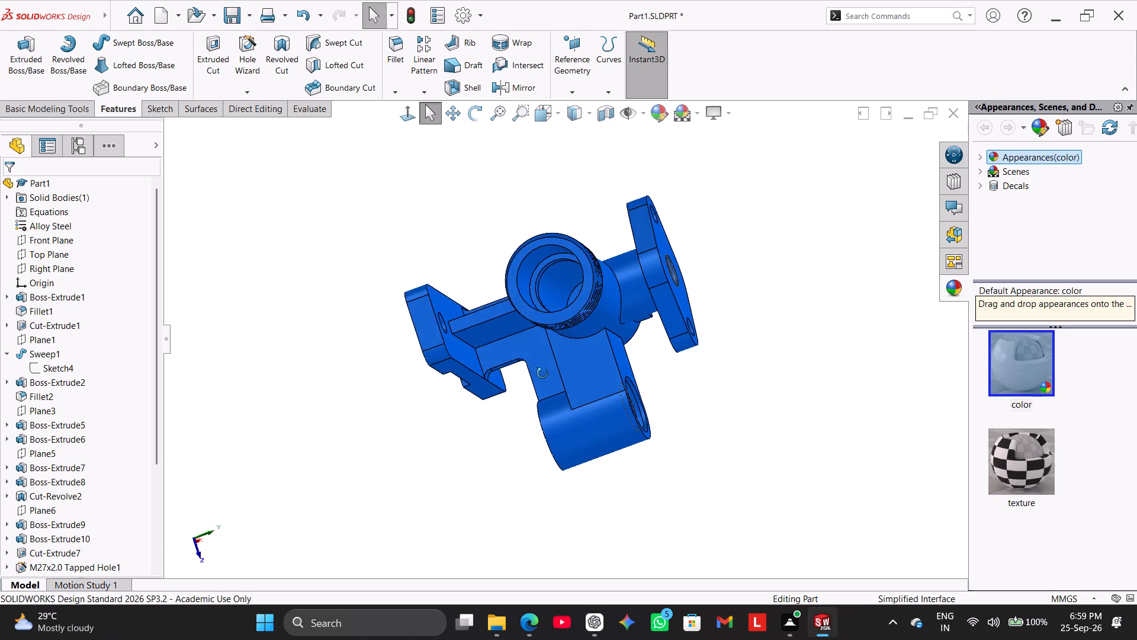
middle_click_drag(542, 373, 465, 352)
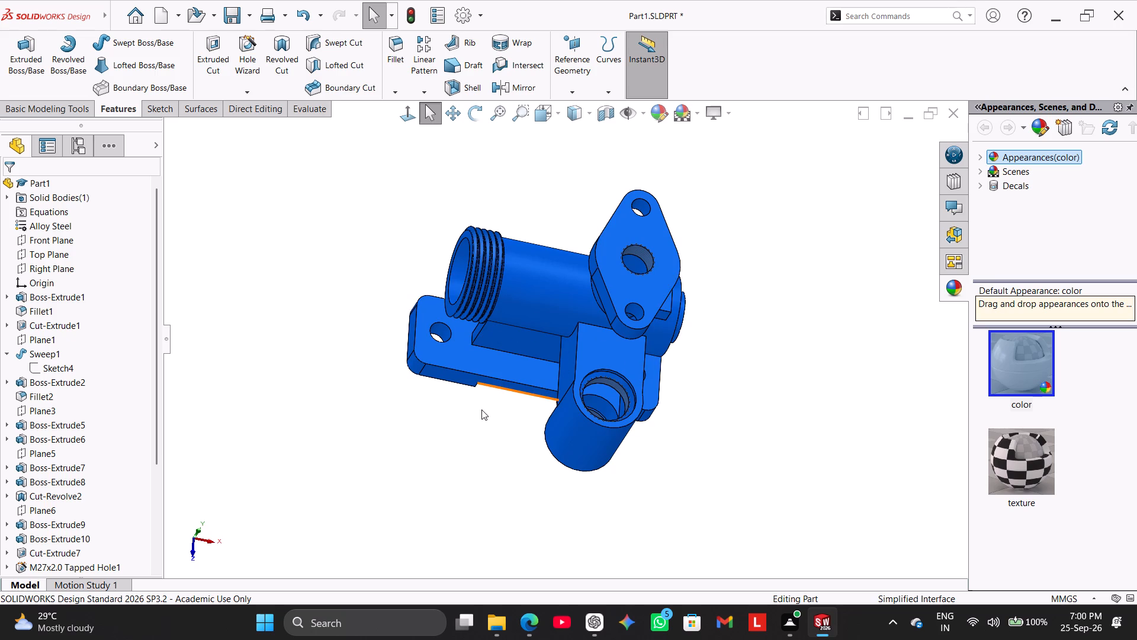
middle_click_drag(479, 408, 325, 300)
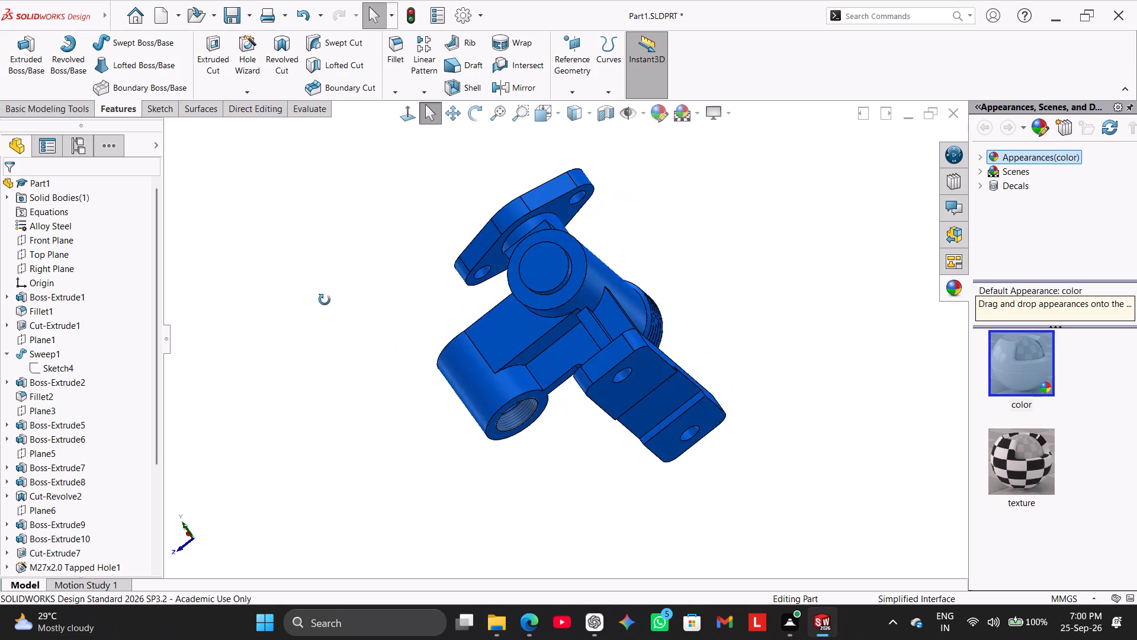
middle_click_drag(325, 300, 429, 425)
right_click_drag(277, 384, 346, 300)
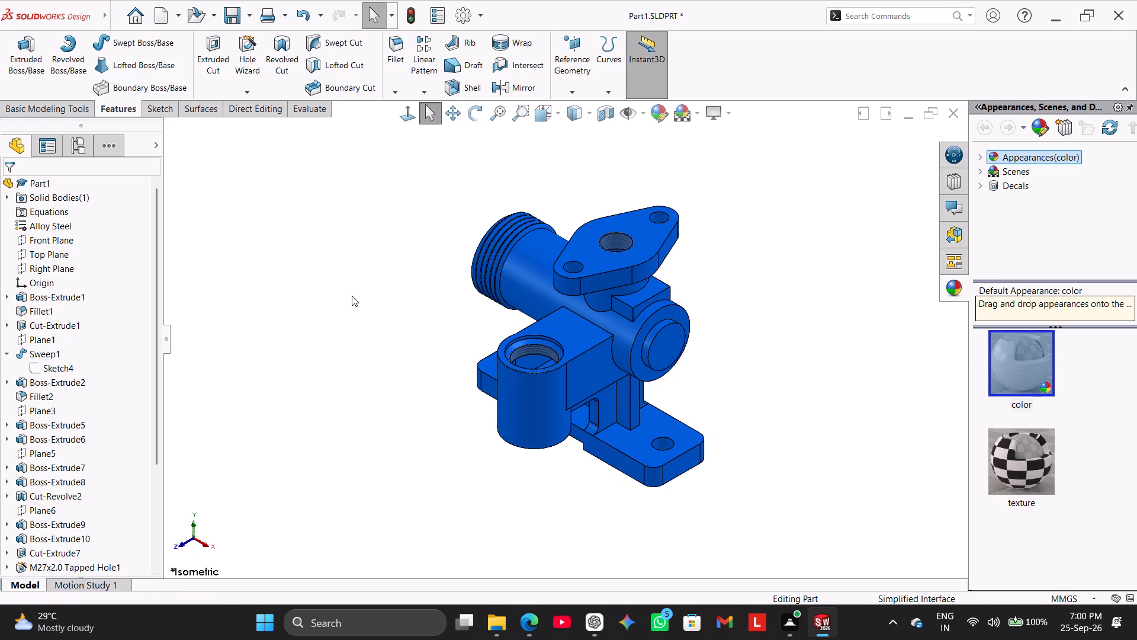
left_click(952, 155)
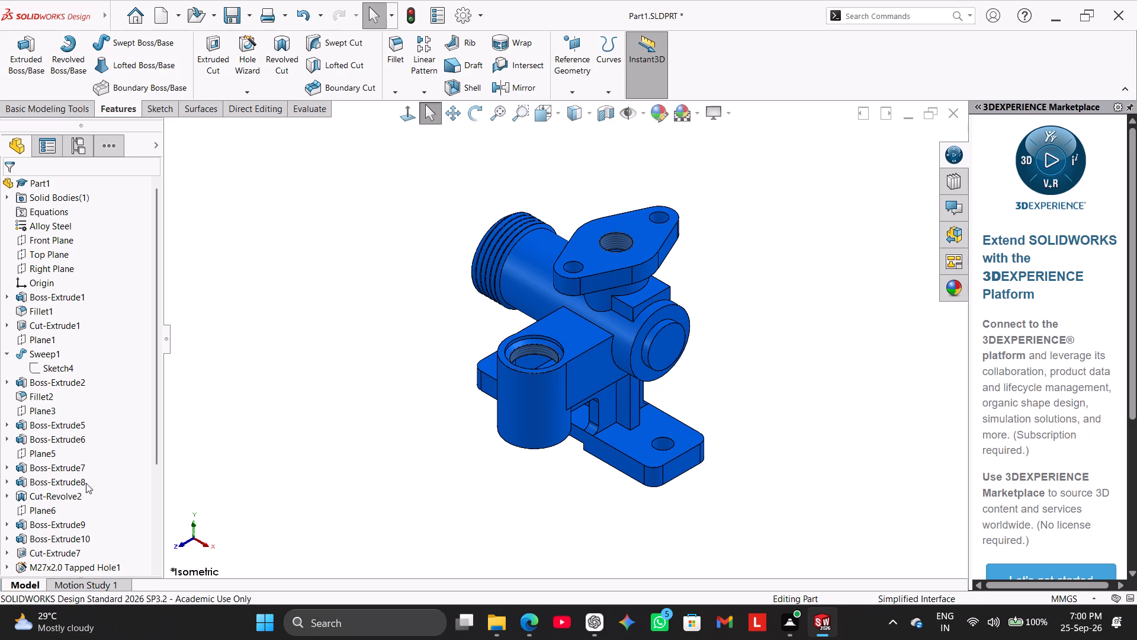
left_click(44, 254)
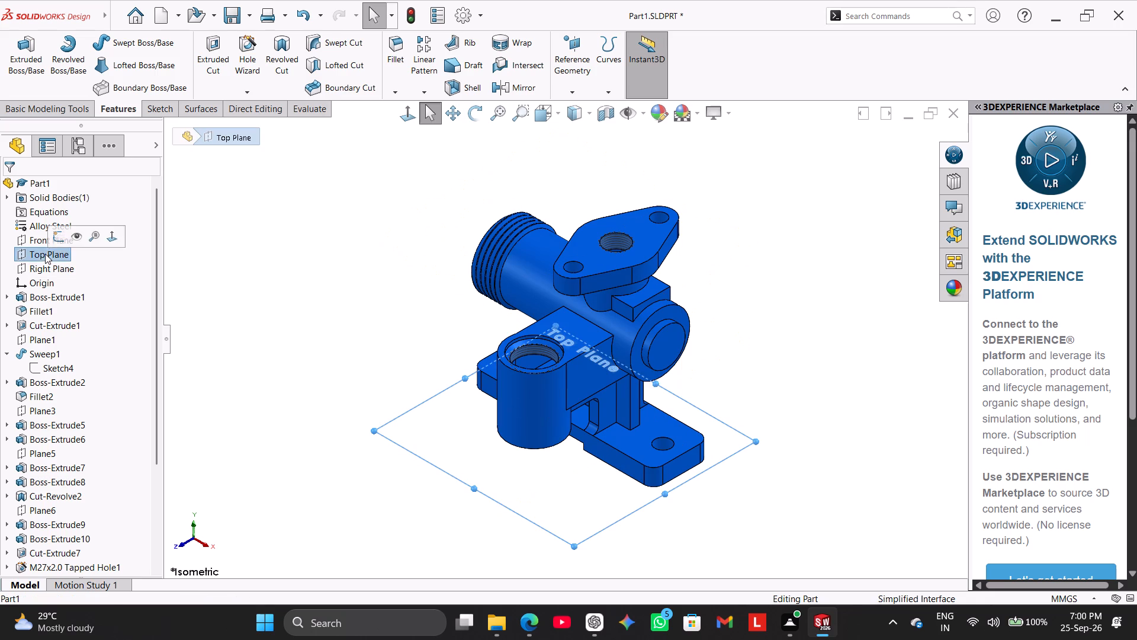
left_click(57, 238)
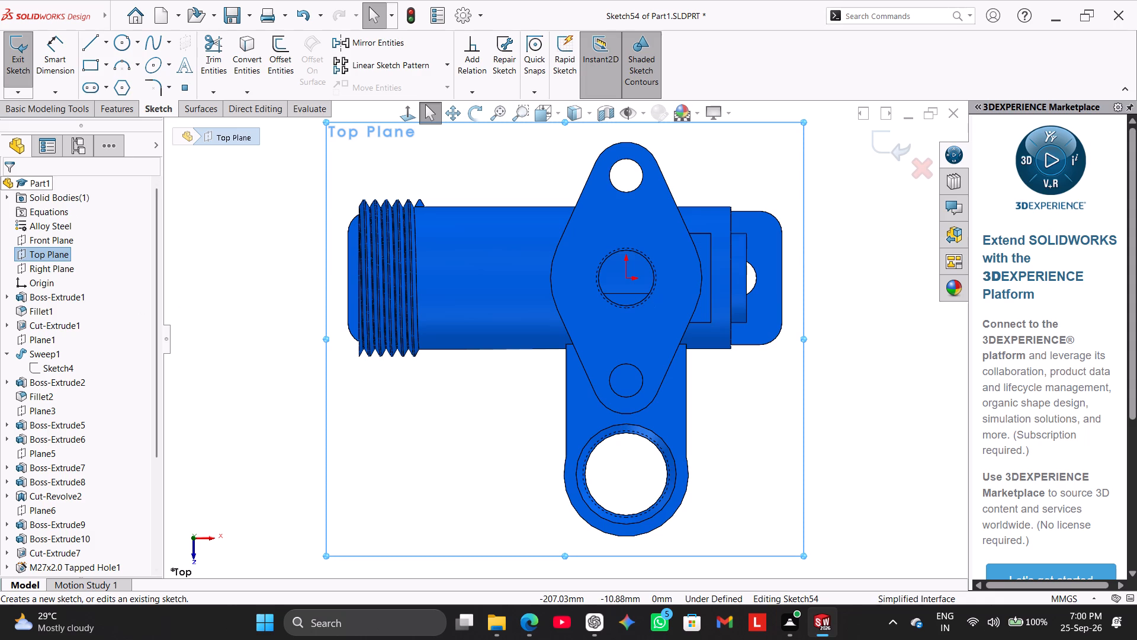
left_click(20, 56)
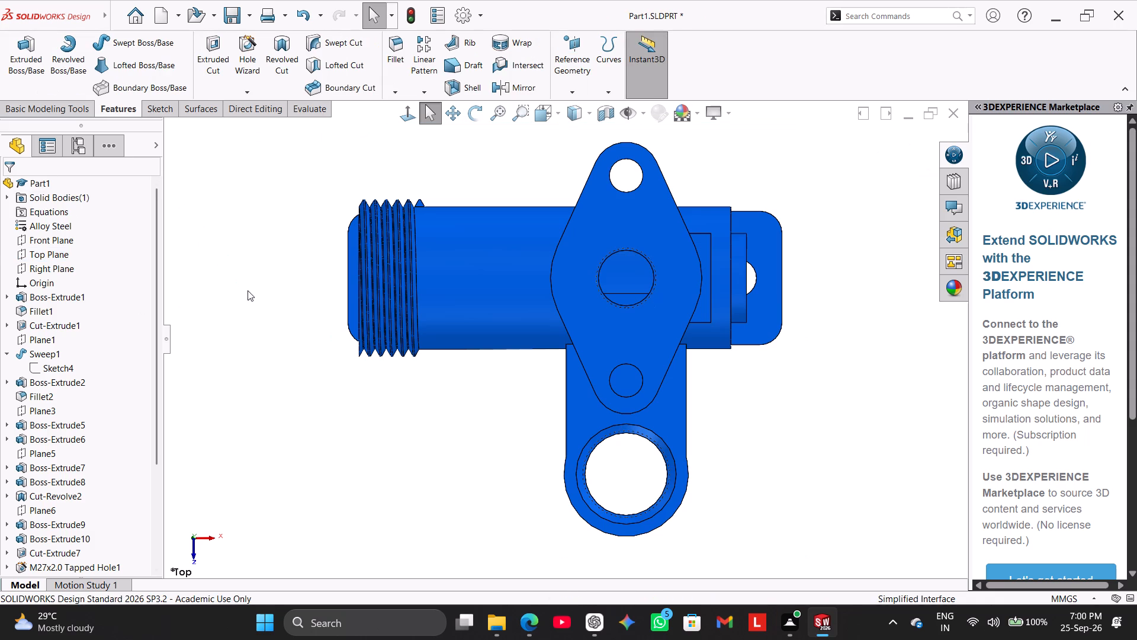
Examine the part's interior in a section view along the Front Plane, seen face-on, and turn the section off.
right_click_drag(251, 298, 365, 177)
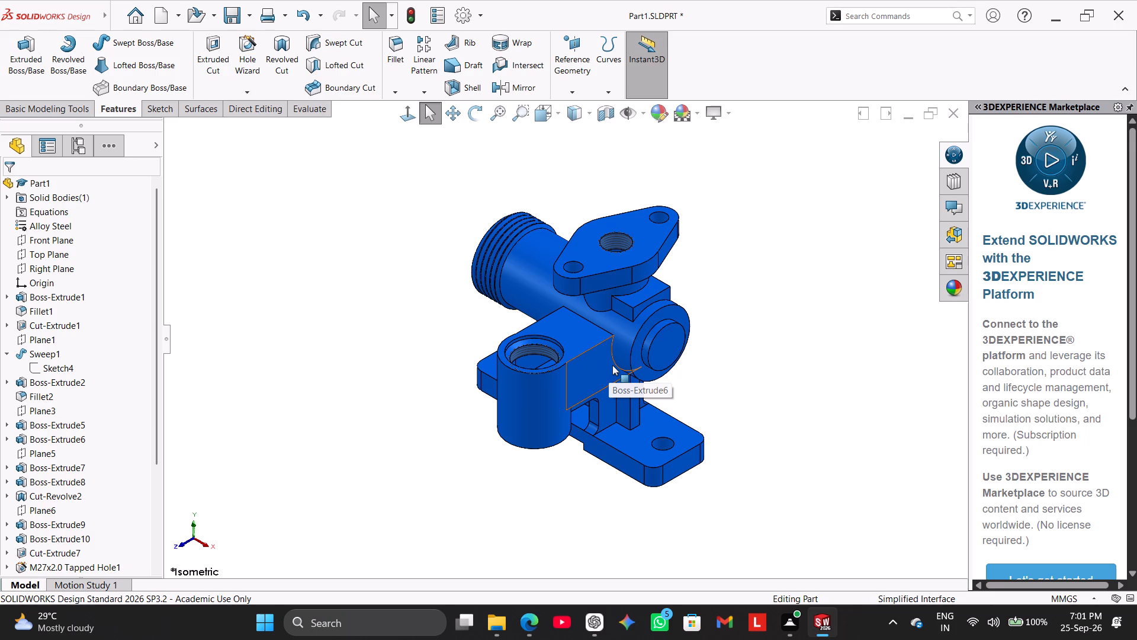
left_click(606, 119)
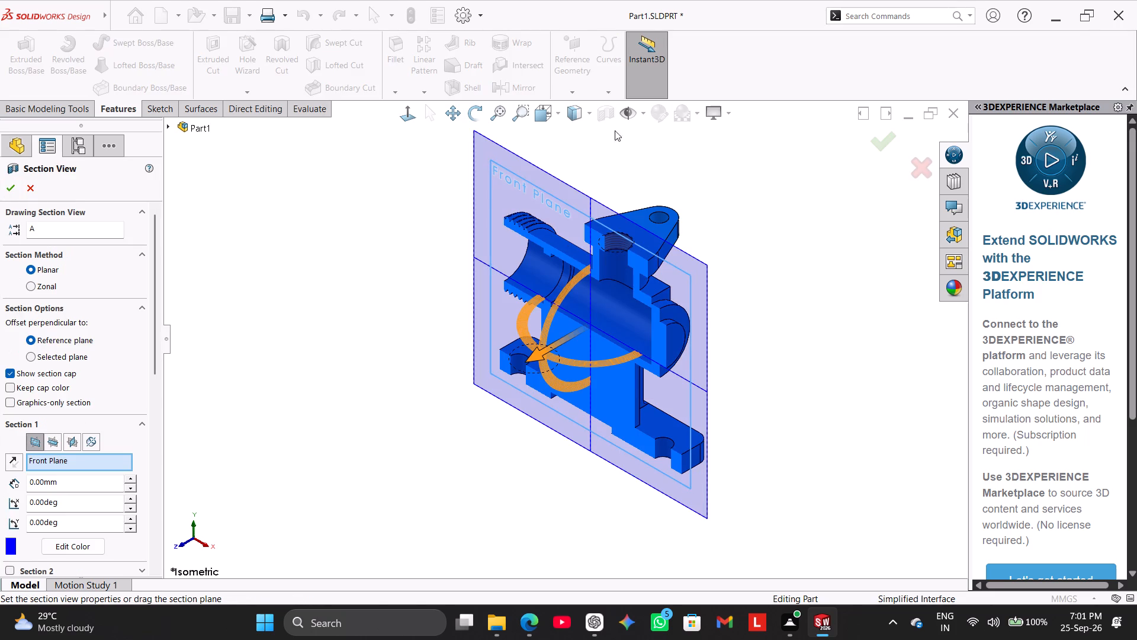
left_click(412, 113)
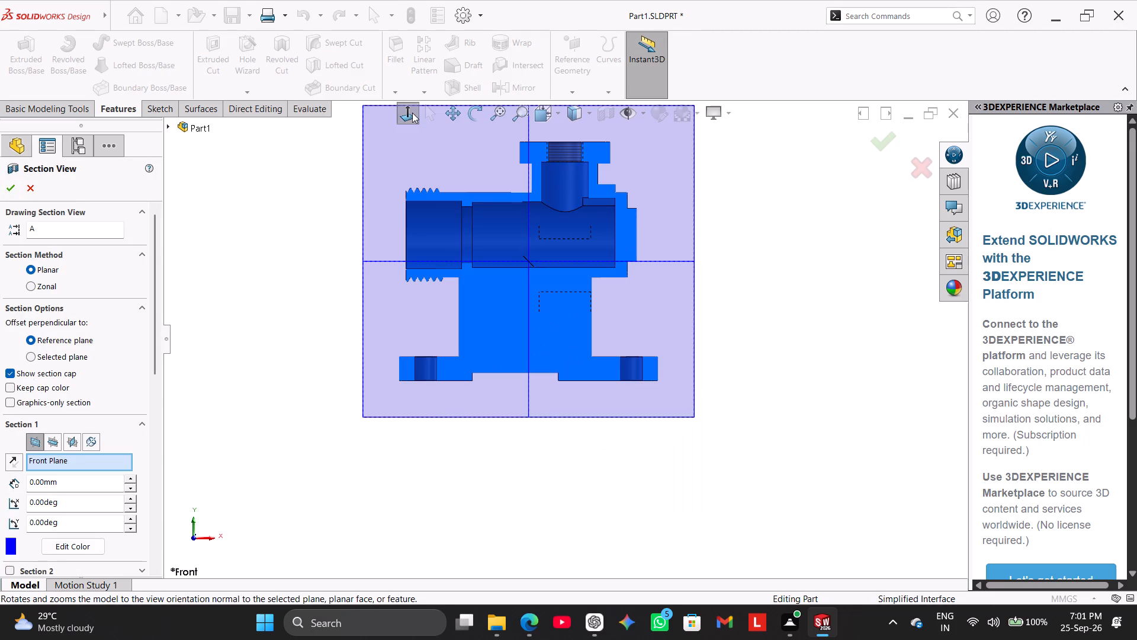
left_click(745, 191)
scroll(726, 183, "down", 2)
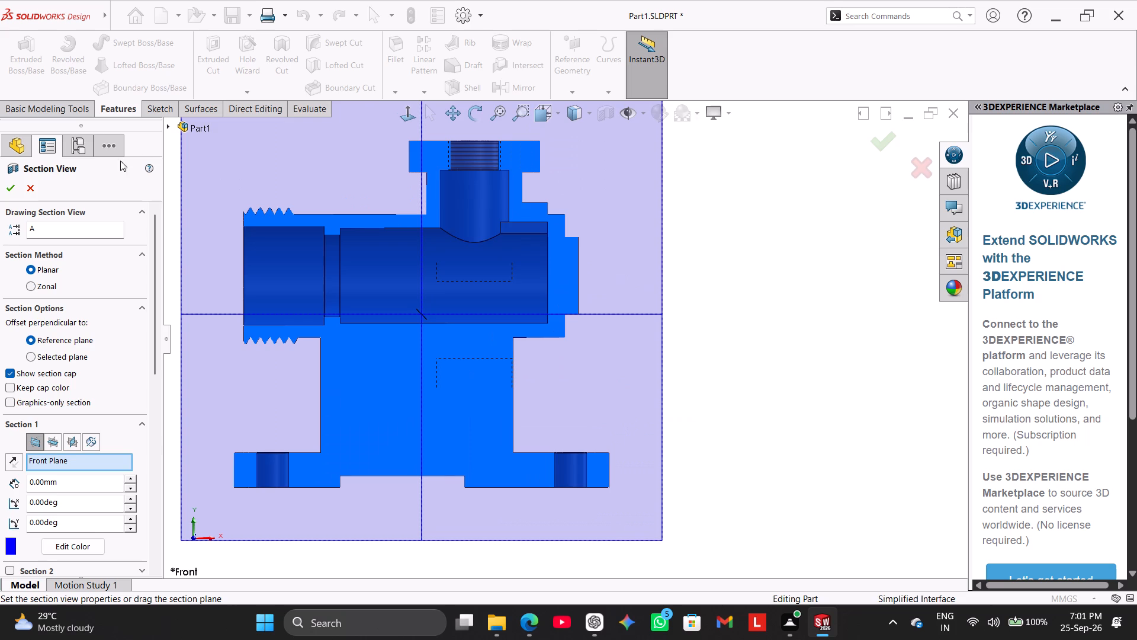
left_click(11, 183)
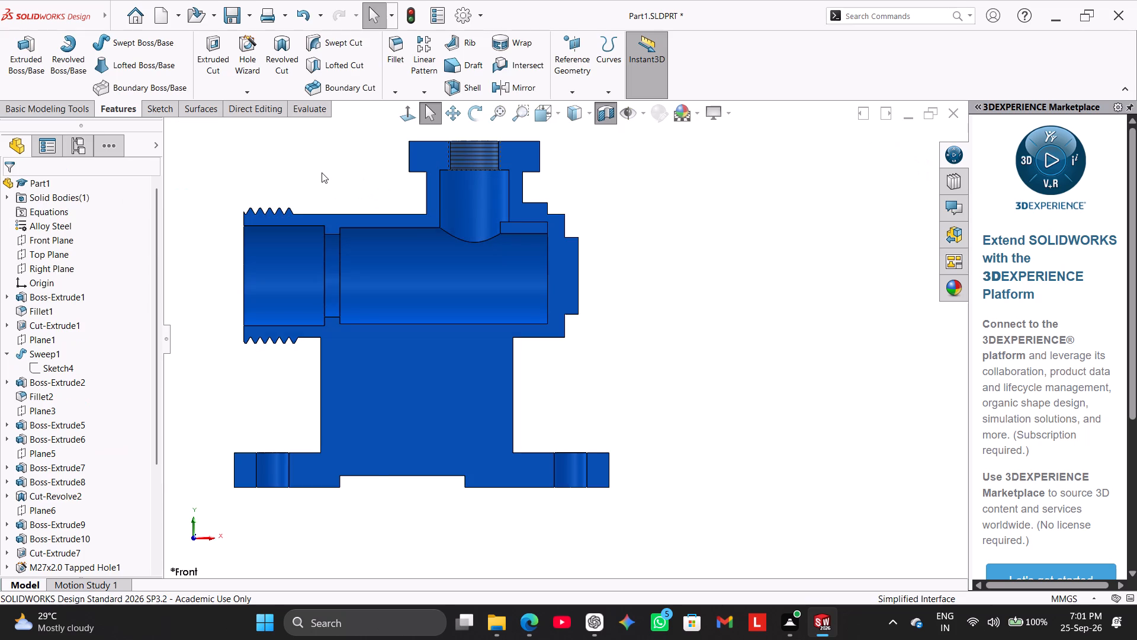
scroll(322, 172, "up", 1)
scroll(331, 180, "down", 1)
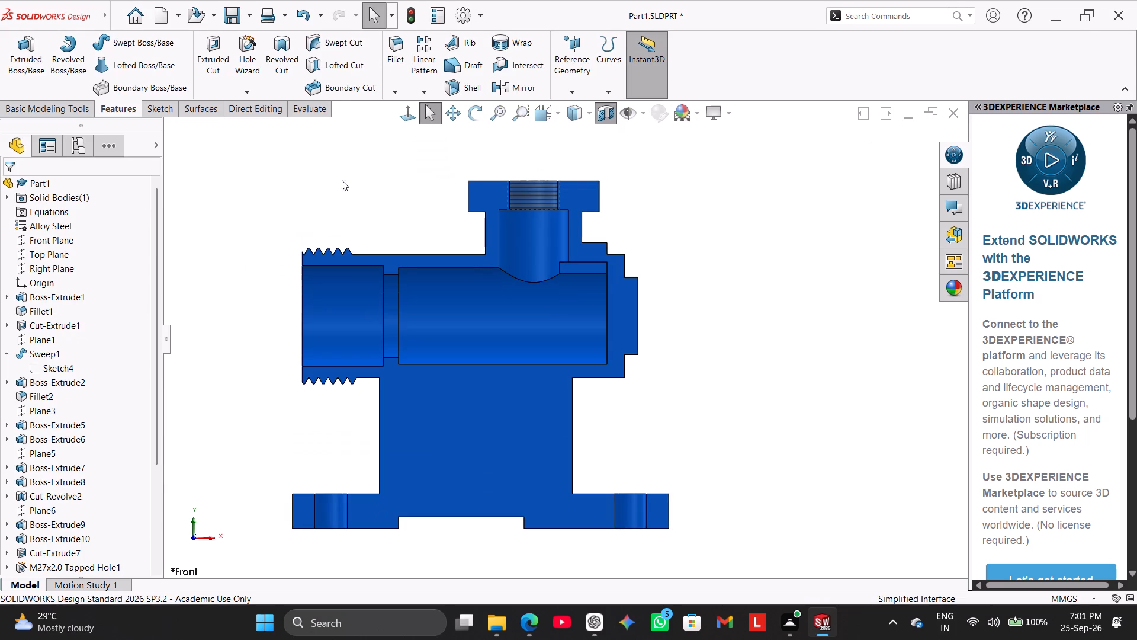
scroll(479, 190, "down", 1)
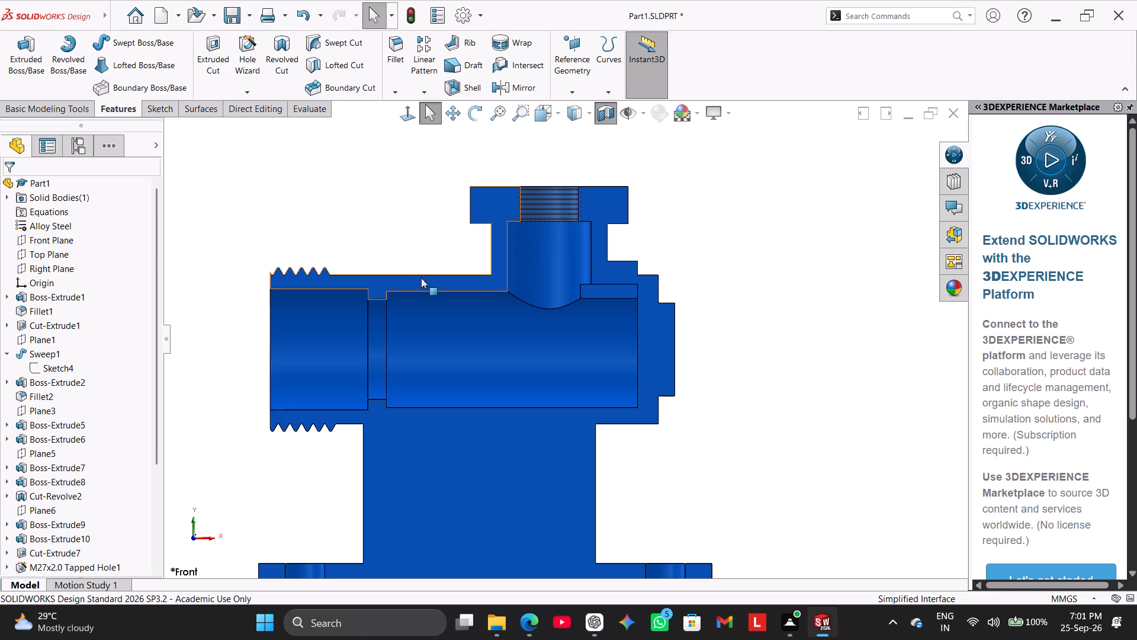
scroll(378, 332, "up", 1)
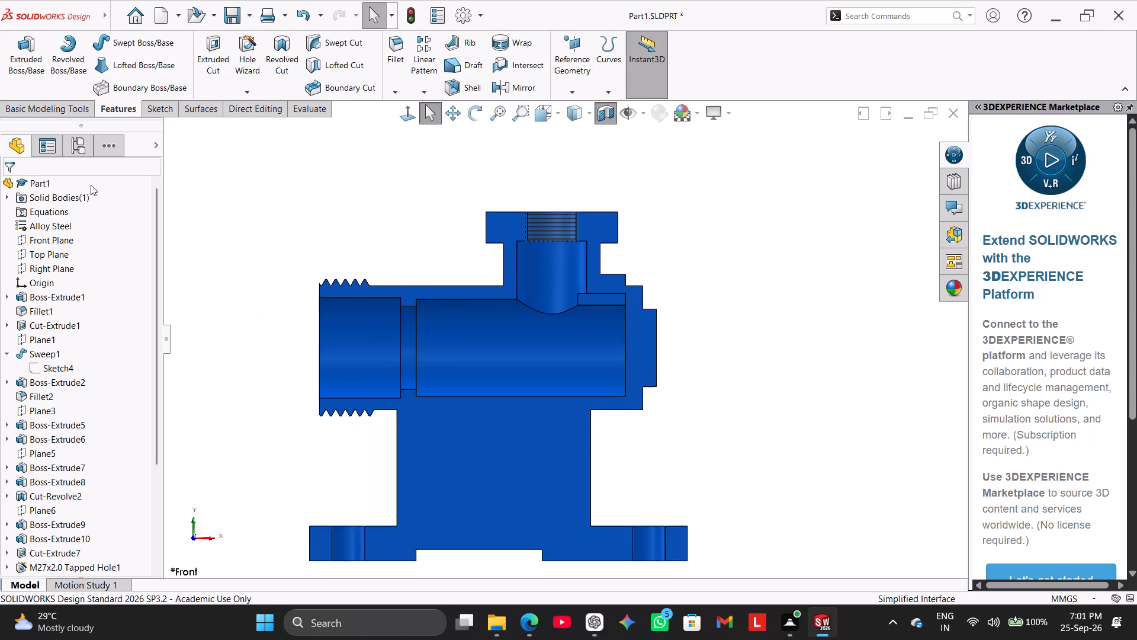
left_click(606, 119)
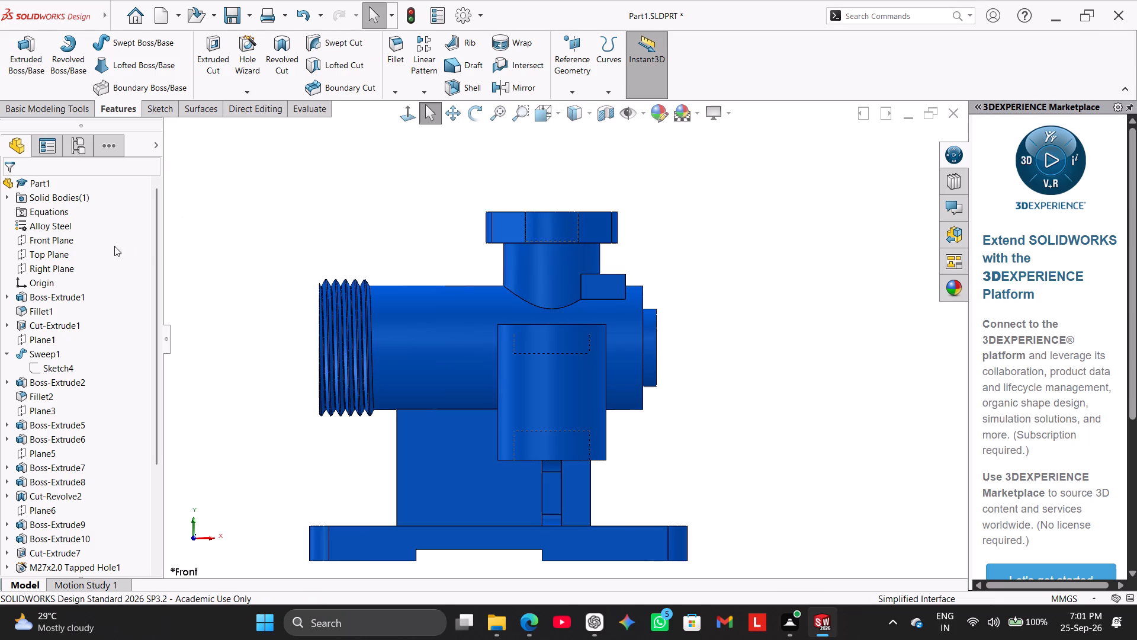
Section the part along the Right Plane, seen face-on, to expose the threaded holes, and exit the sketch opened on that plane.
right_click(63, 270)
left_click(77, 249)
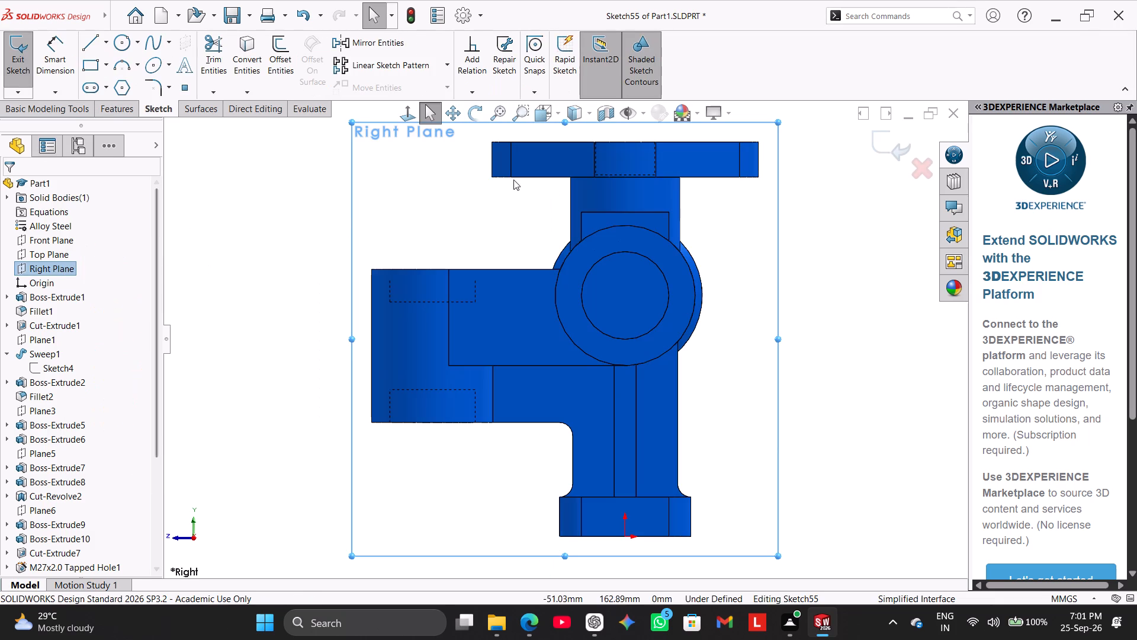
left_click(603, 107)
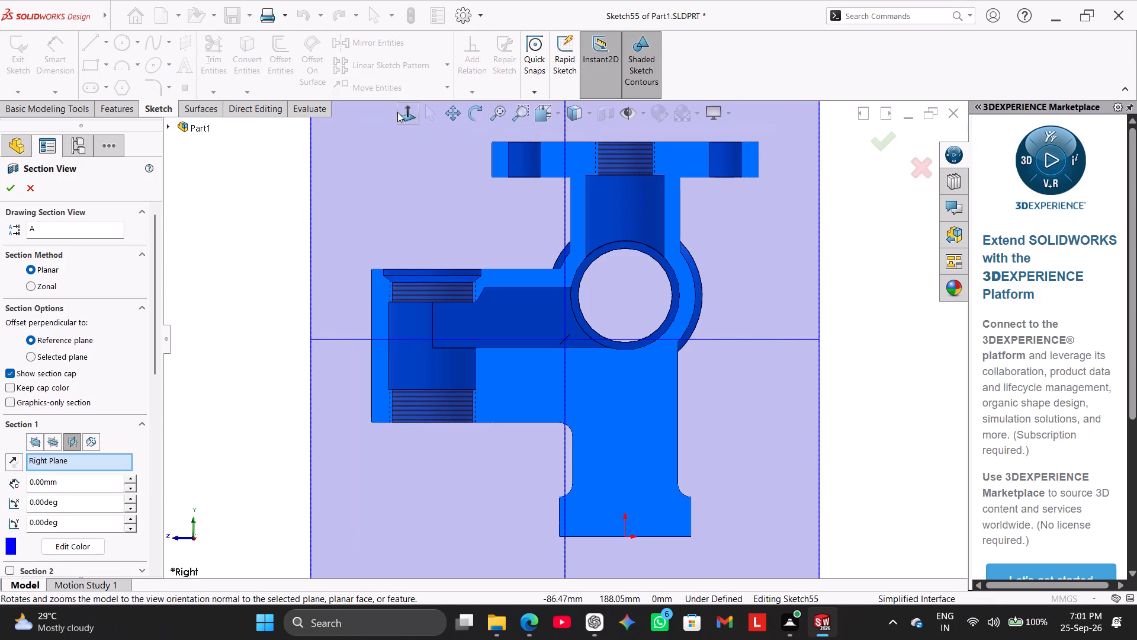
left_click(5, 188)
scroll(689, 220, "down", 1)
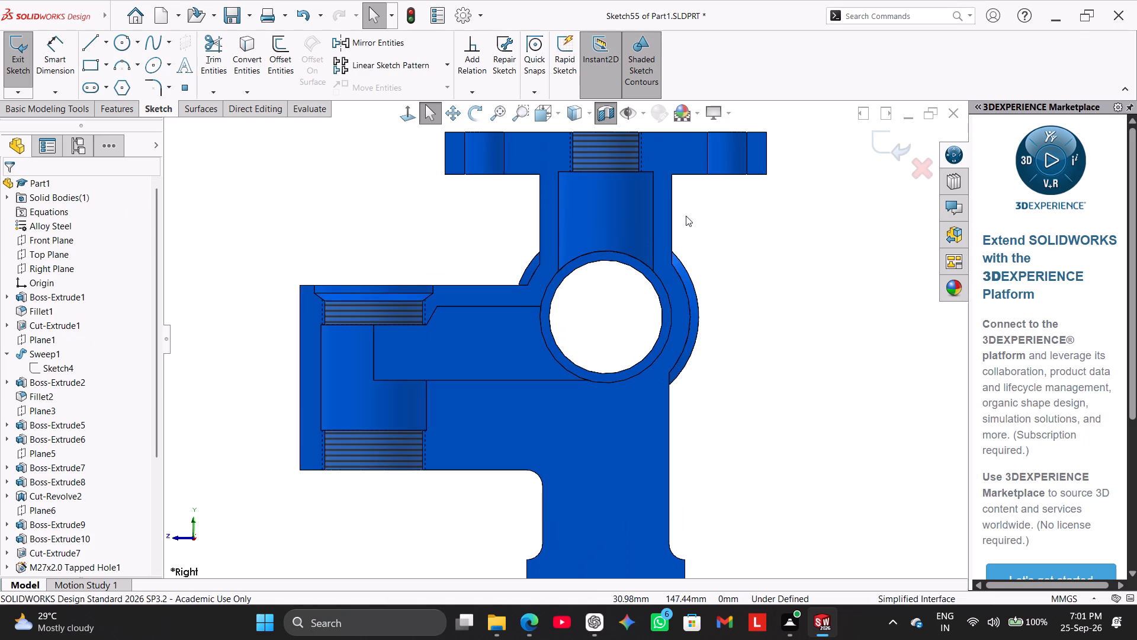
scroll(686, 214, "up", 1)
scroll(677, 214, "down", 2)
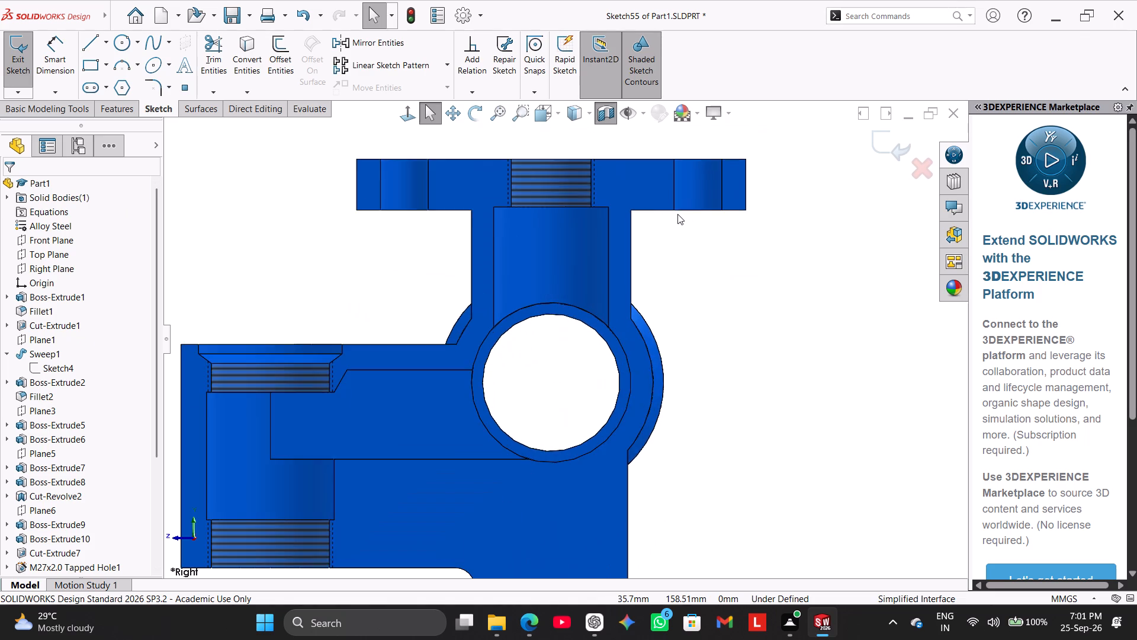
scroll(659, 207, "down", 2)
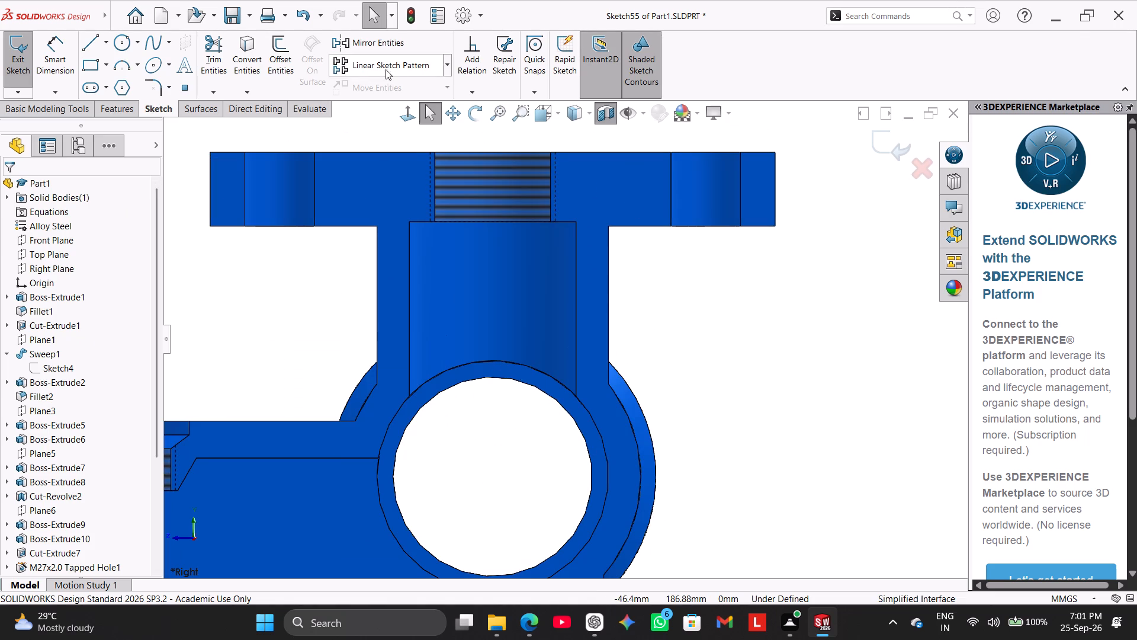
left_click(119, 111)
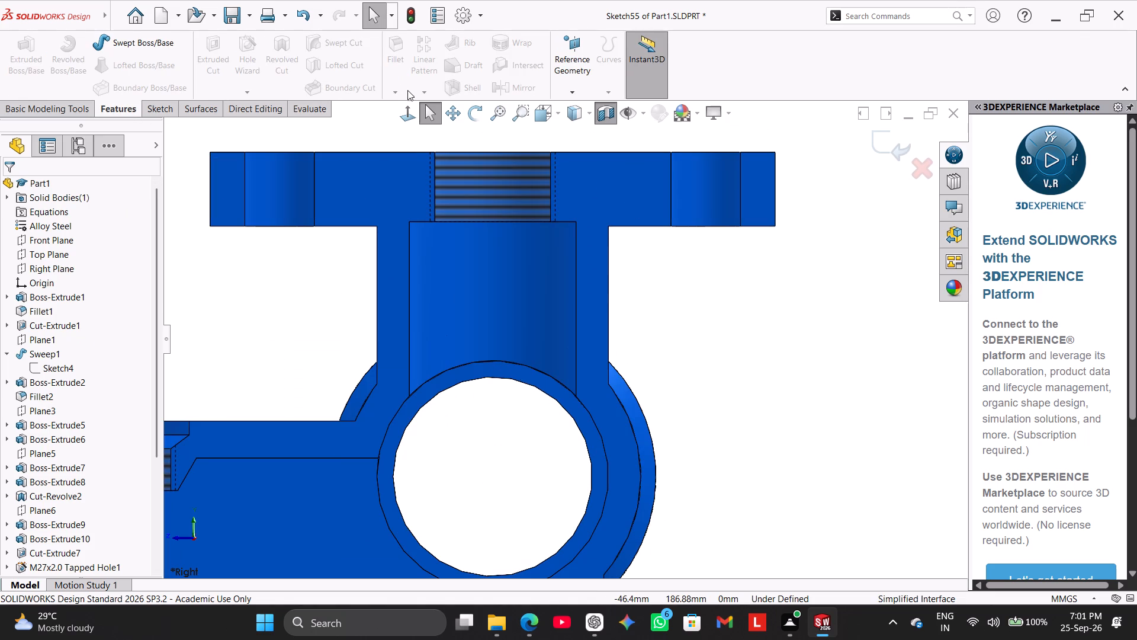
left_click(163, 110)
left_click(14, 46)
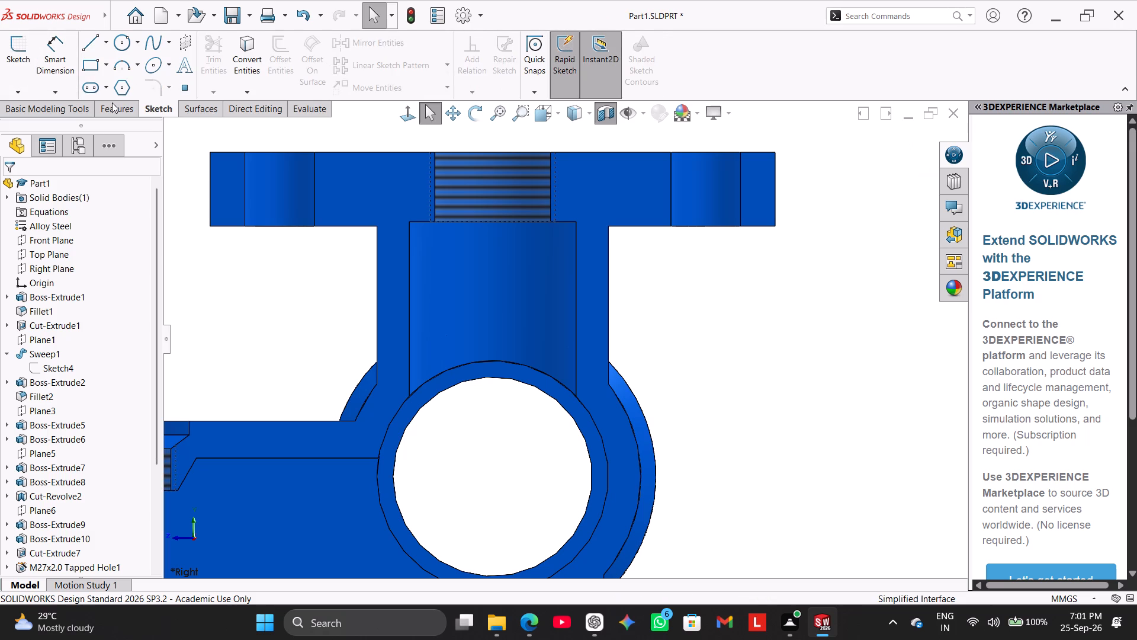
Chamfer the upper edge of the top flange's threaded hole and the bottom edge of the vertical cylinder's threaded bore, 1.5 mm at 45°.
left_click(114, 104)
left_click(400, 94)
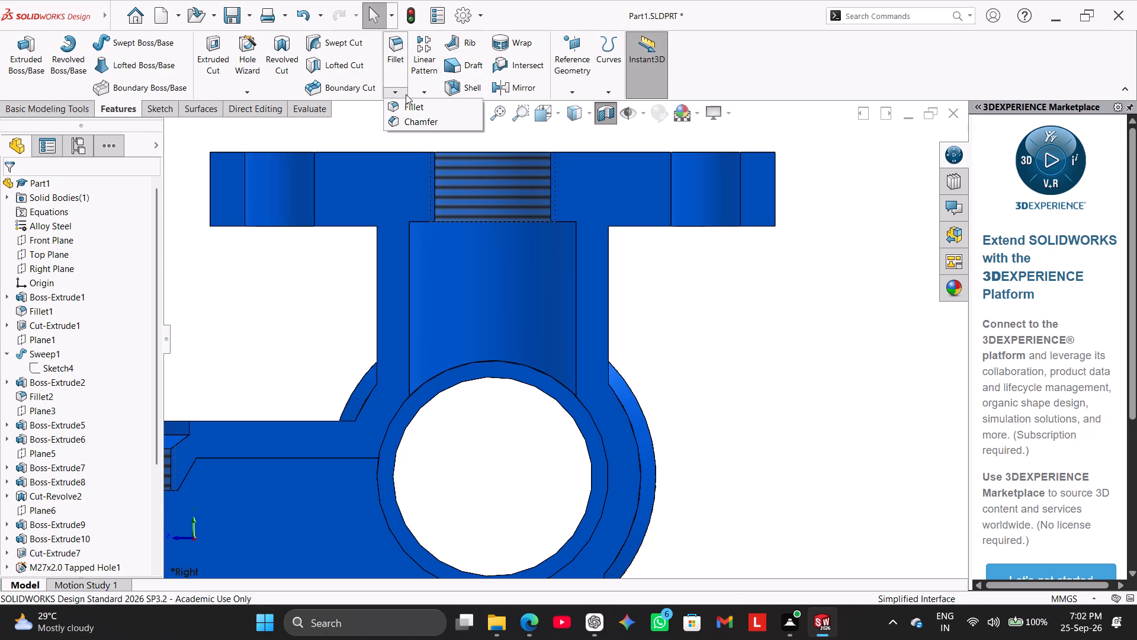
left_click(415, 122)
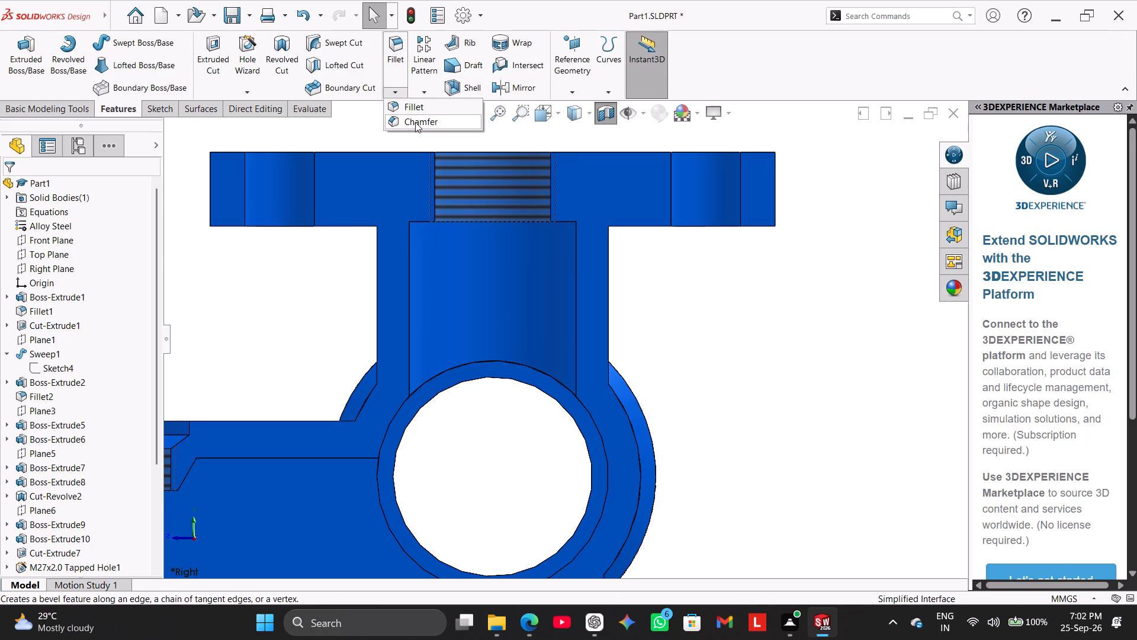
left_click(542, 152)
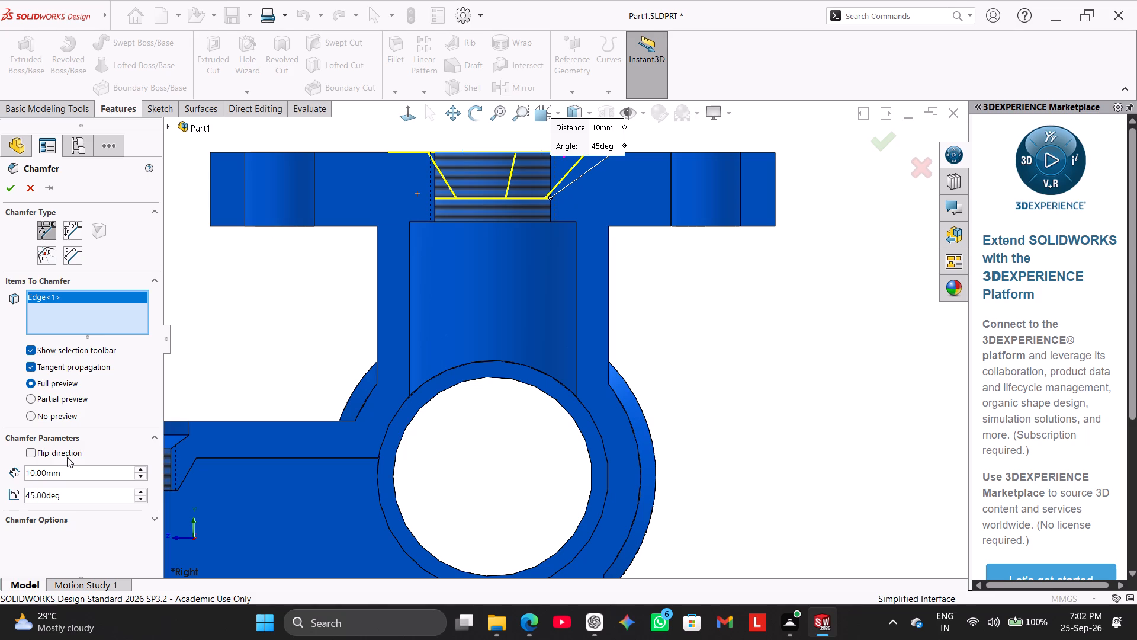
double_click(76, 474)
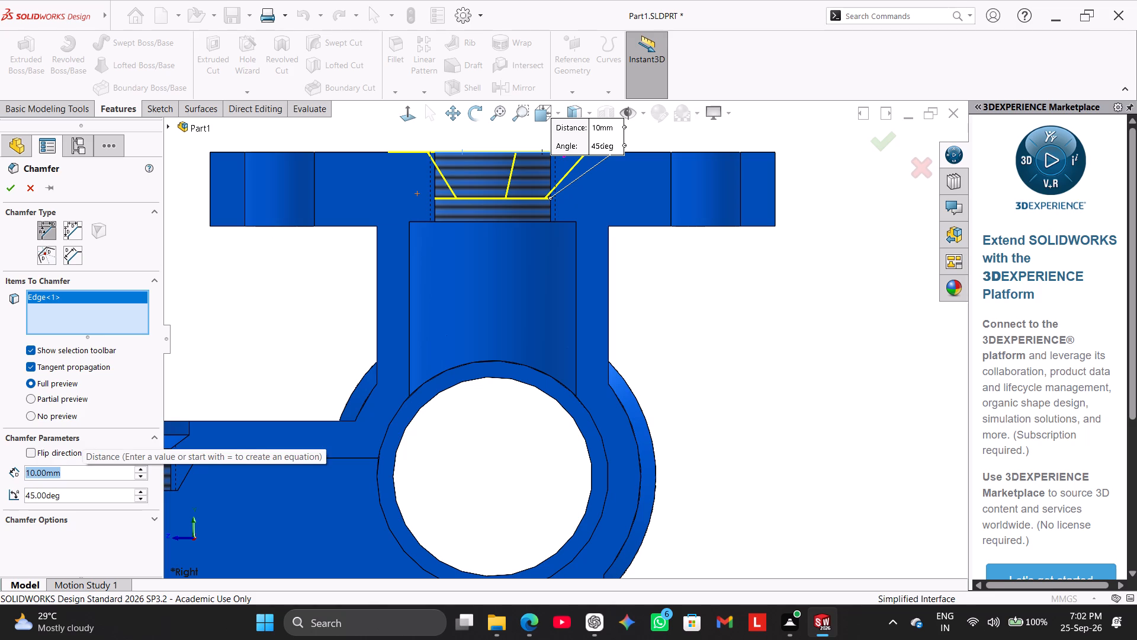
type("1.5")
key("Return")
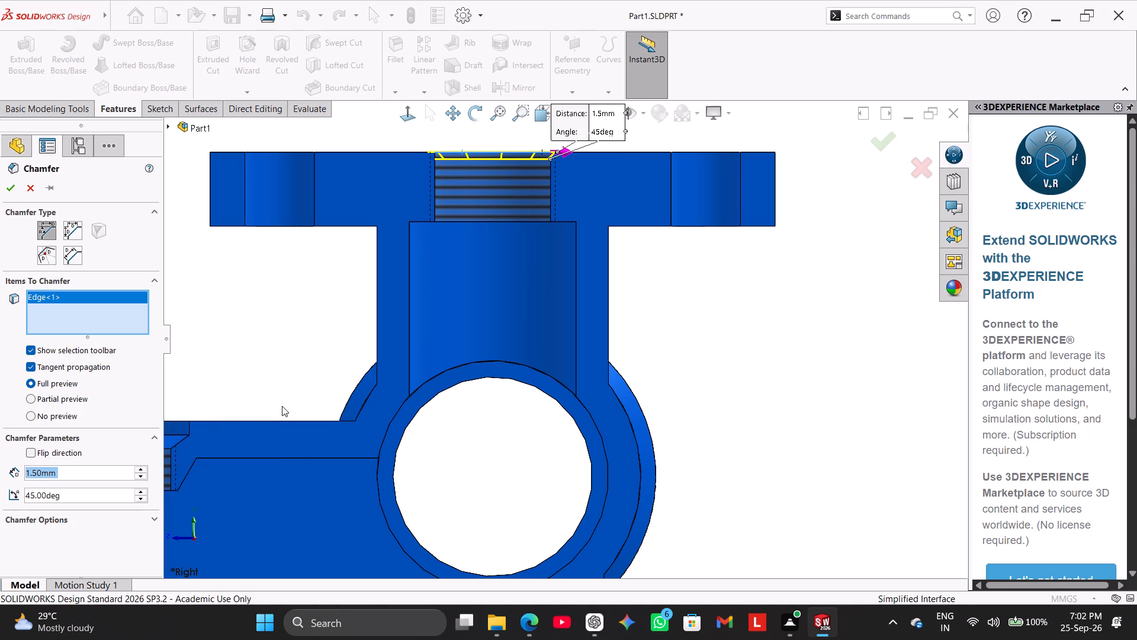
scroll(290, 402, "up", 3)
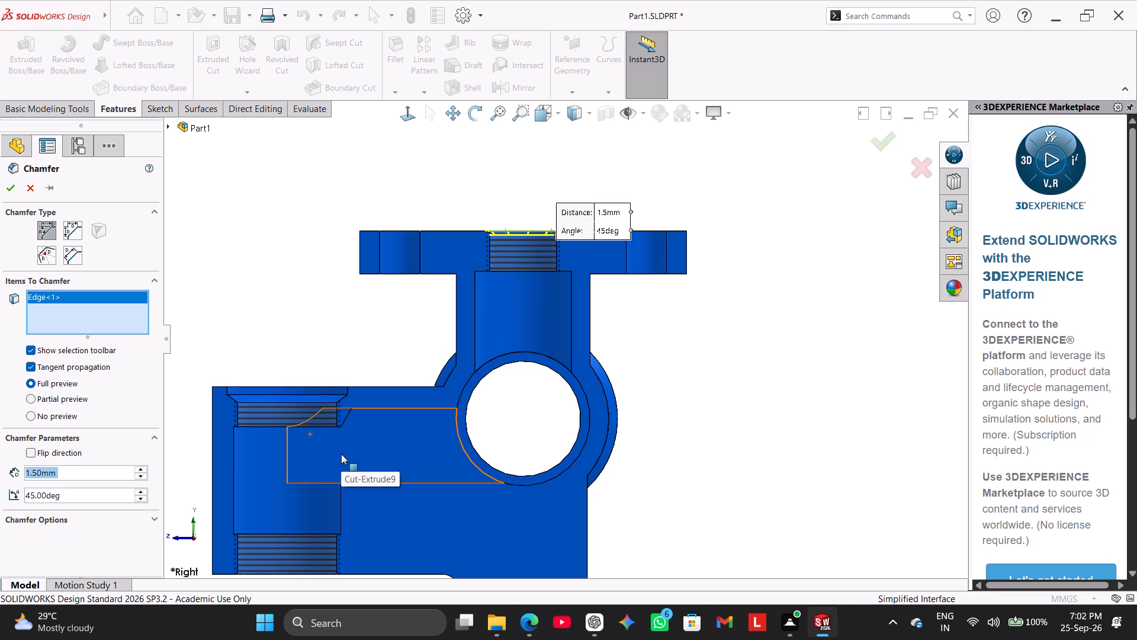
scroll(290, 532, "up", 1)
scroll(303, 519, "down", 2)
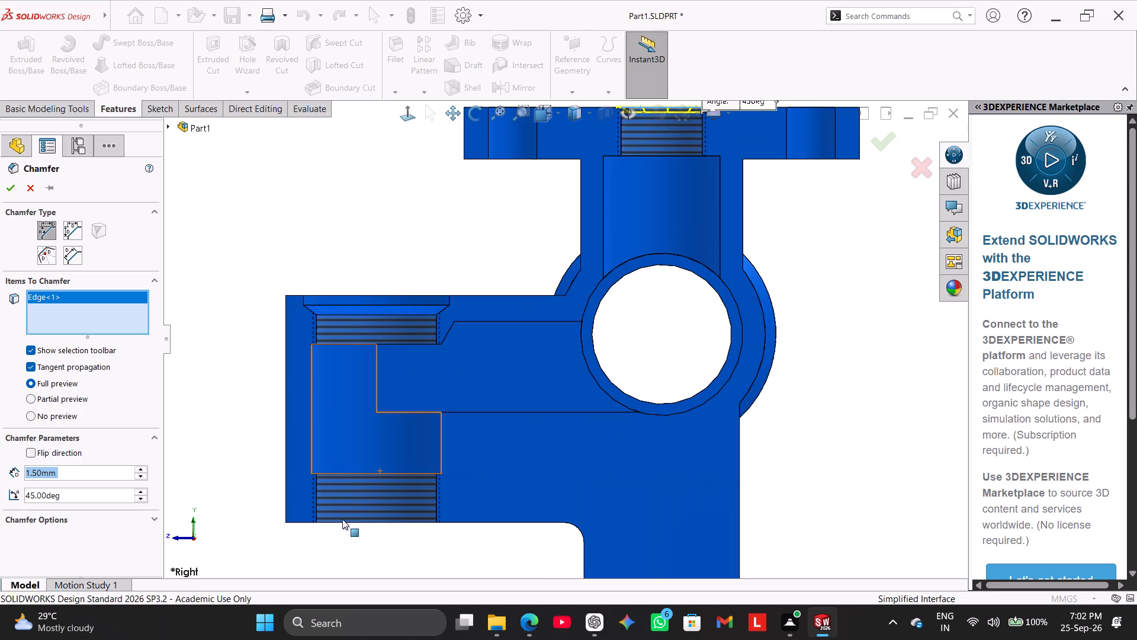
left_click(354, 524)
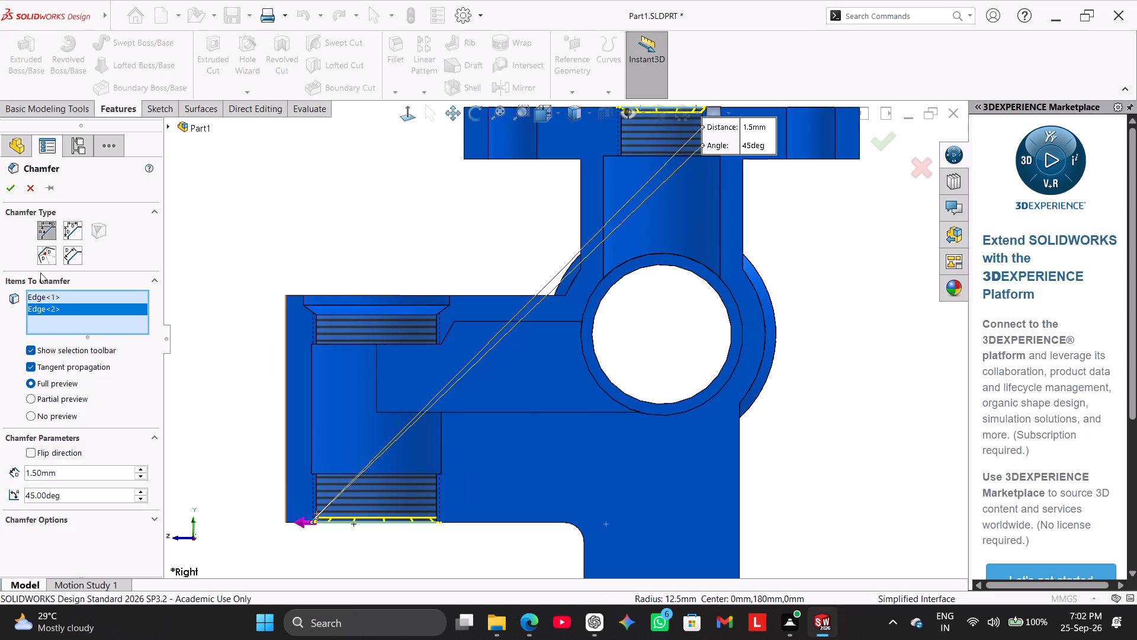
left_click(8, 188)
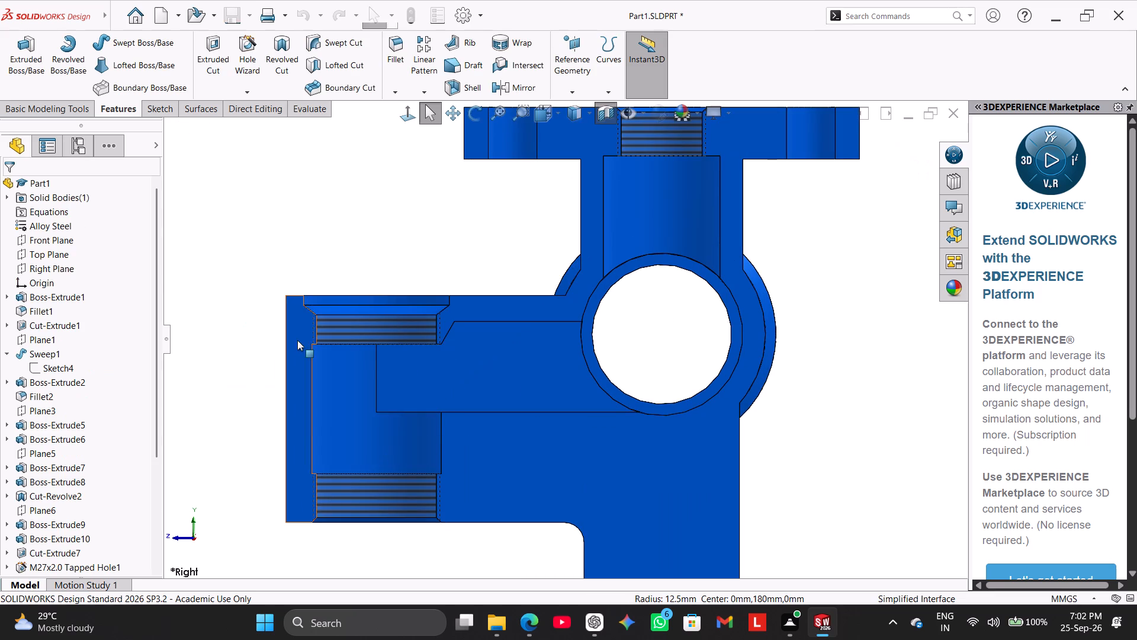
Check the chamfered holes in section, turn the section view off, and return to the isometric view.
scroll(462, 328, "up", 1)
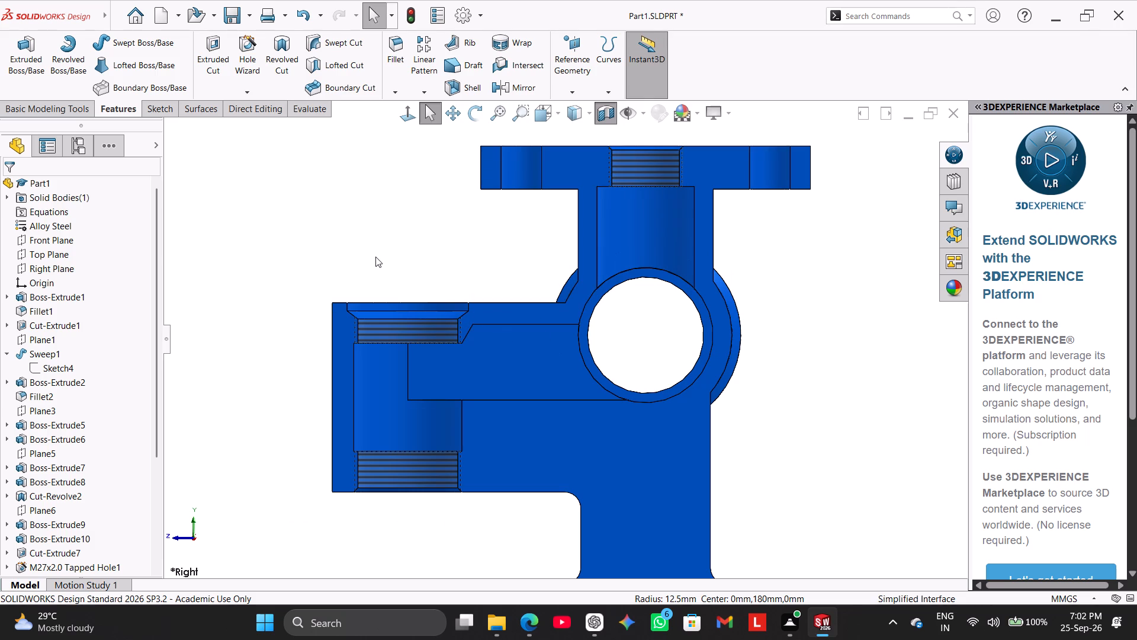
scroll(450, 340, "up", 2)
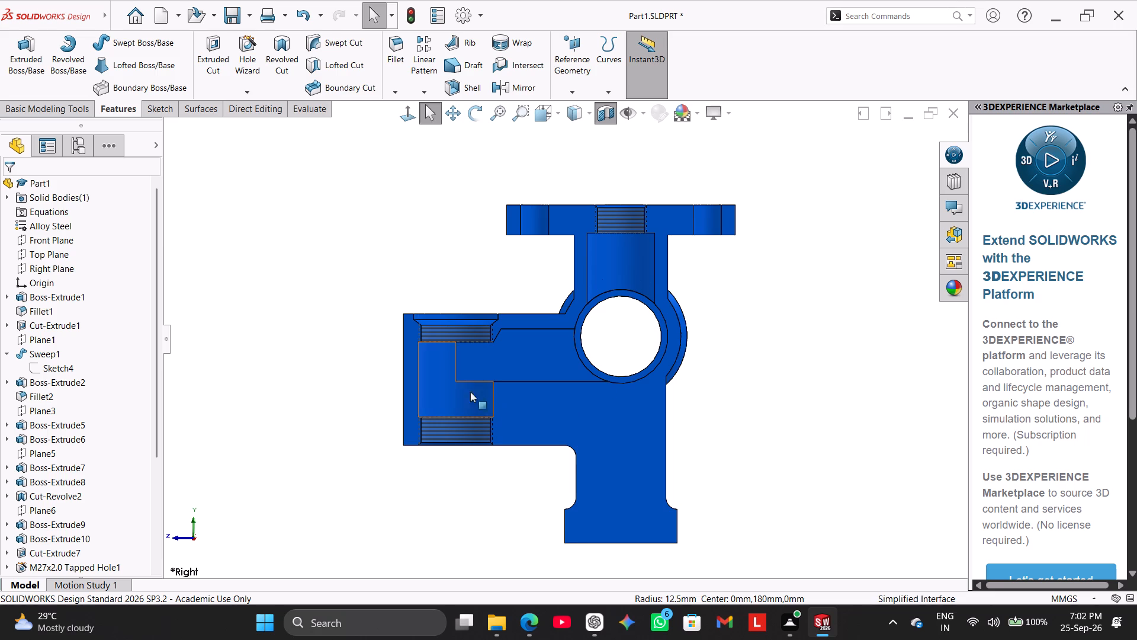
left_click(605, 111)
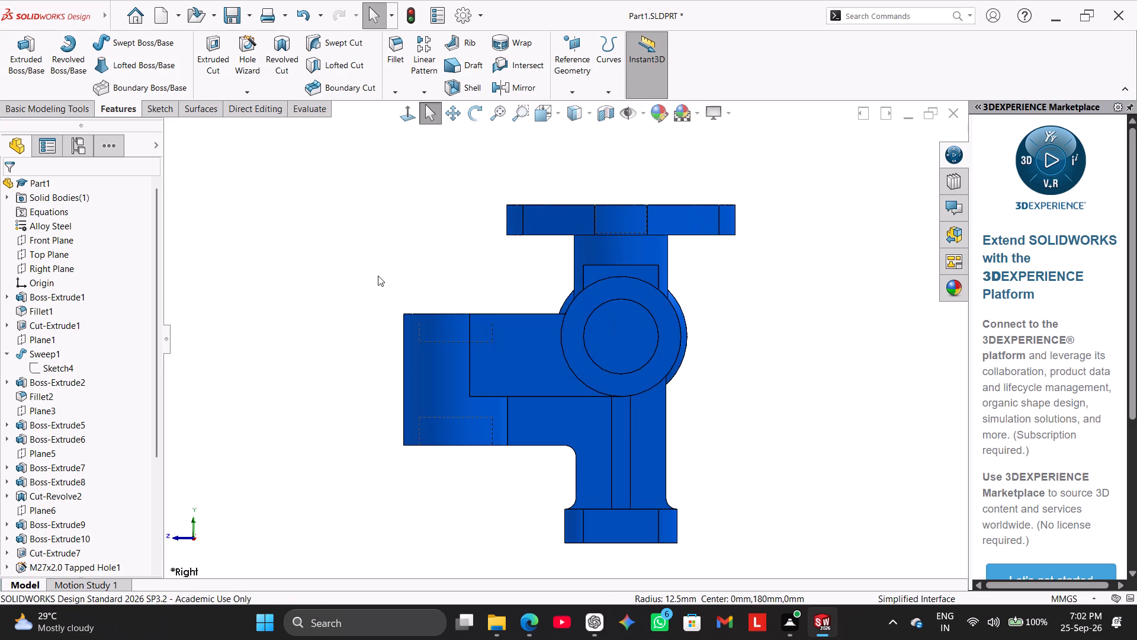
middle_click_drag(391, 279, 427, 300)
right_click_drag(376, 337, 427, 271)
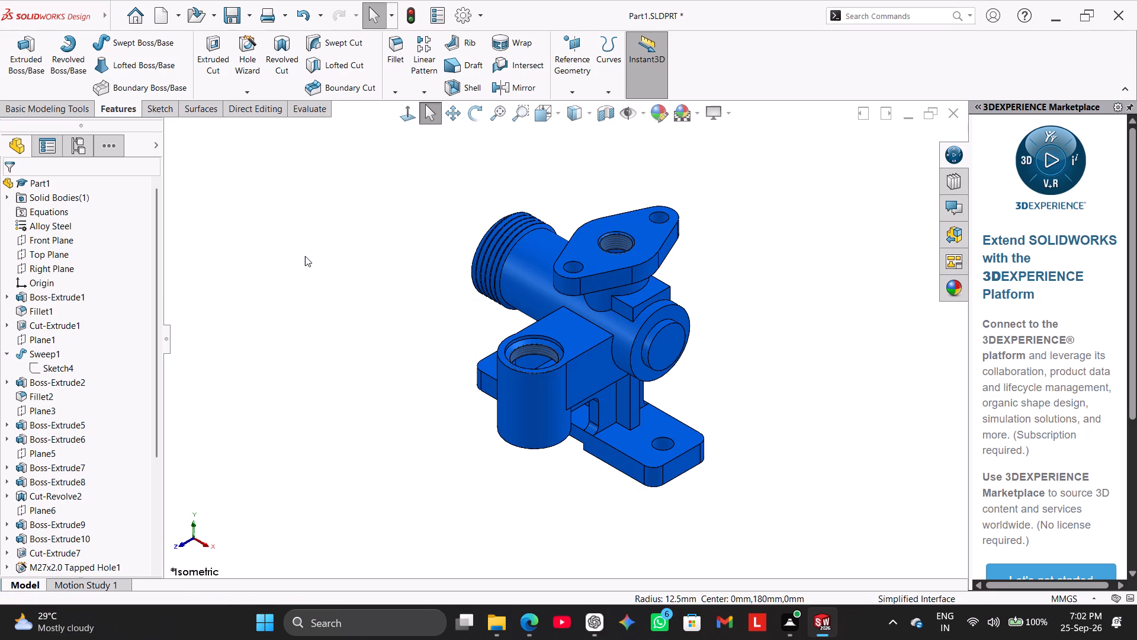
Start a symmetric fillet with a 1 mm radius and select the three circular edges at the horizontal barrel's closed end.
left_click(402, 51)
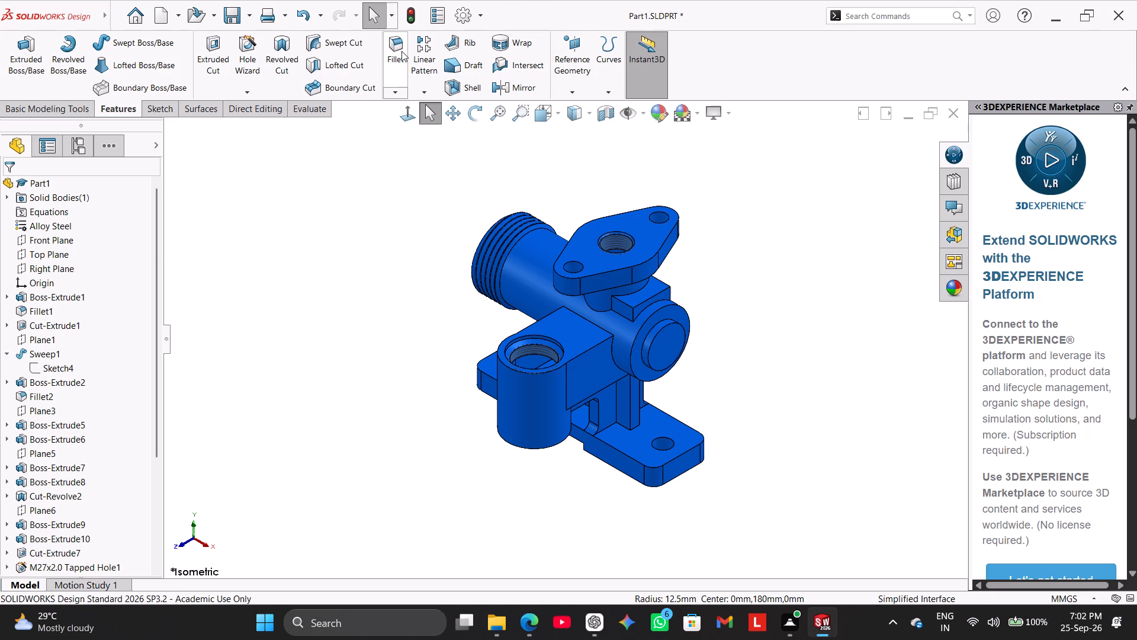
key("1")
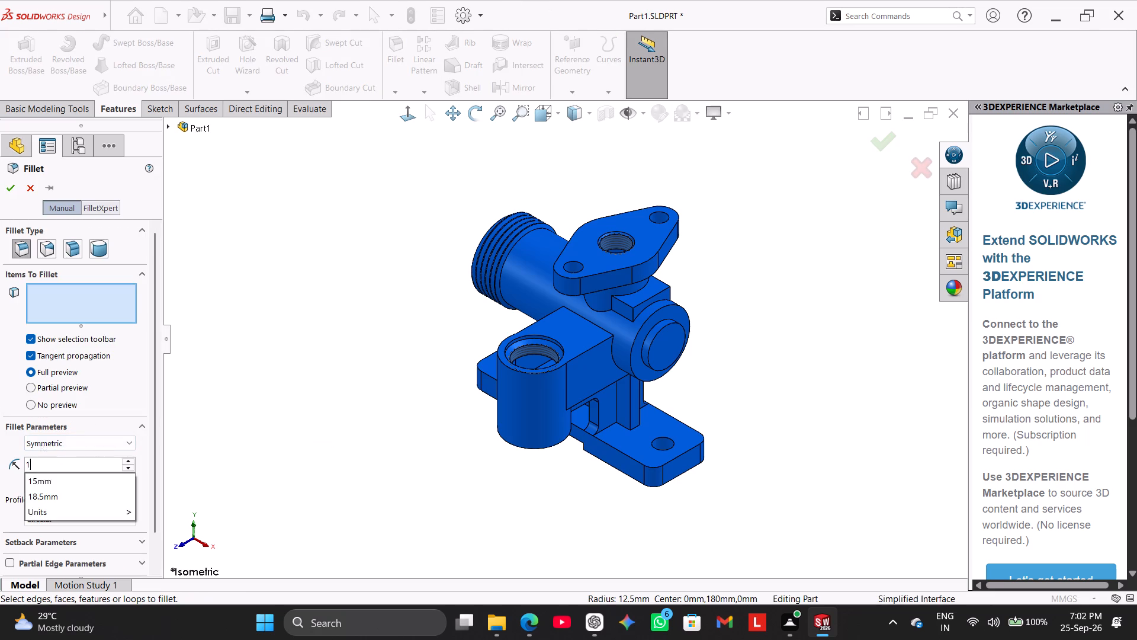
key("Return")
scroll(758, 386, "down", 4)
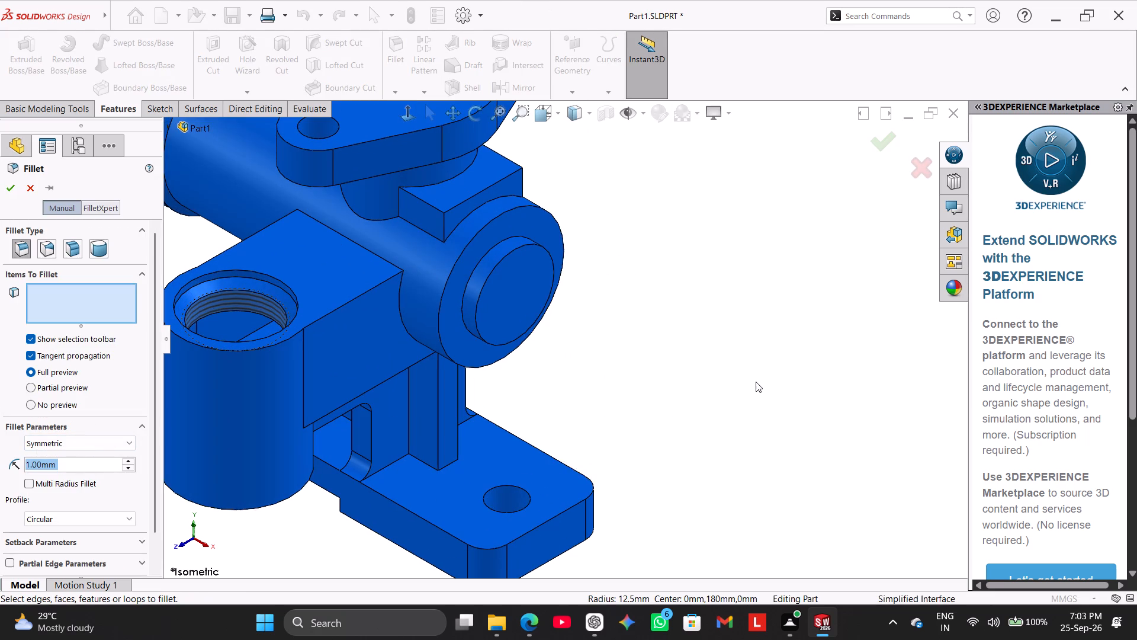
left_click(502, 258)
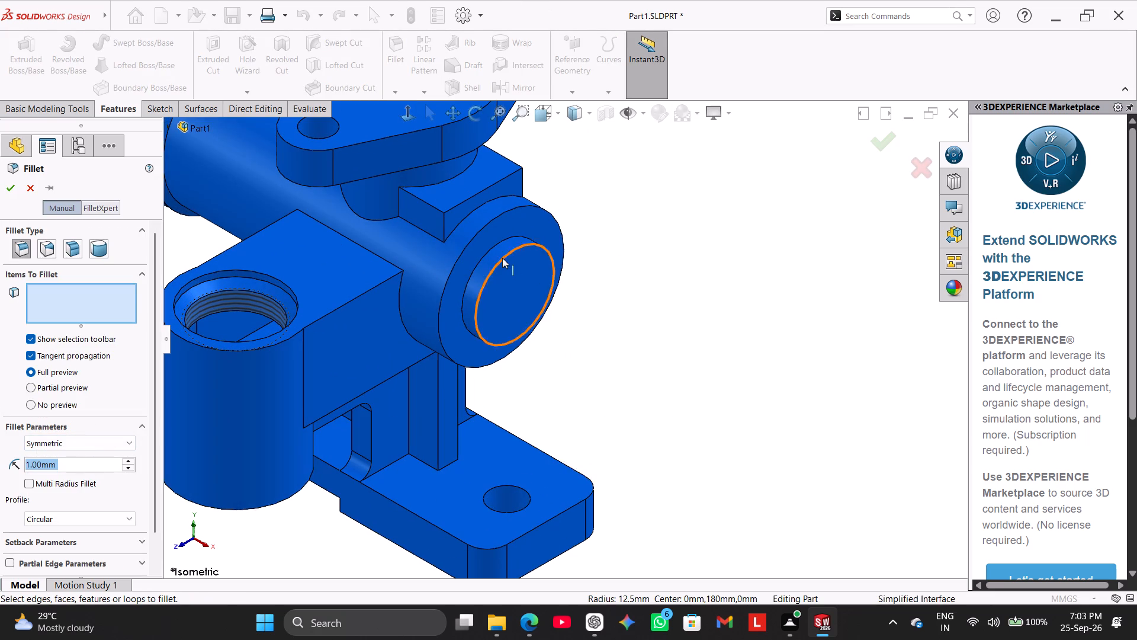
left_click(493, 247)
left_click(480, 228)
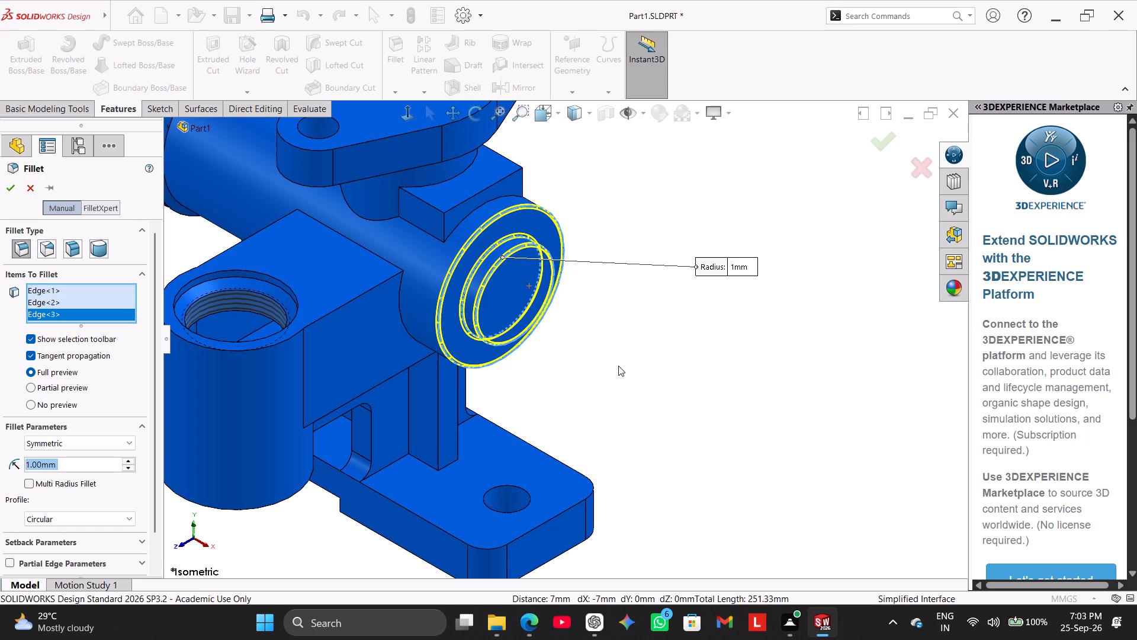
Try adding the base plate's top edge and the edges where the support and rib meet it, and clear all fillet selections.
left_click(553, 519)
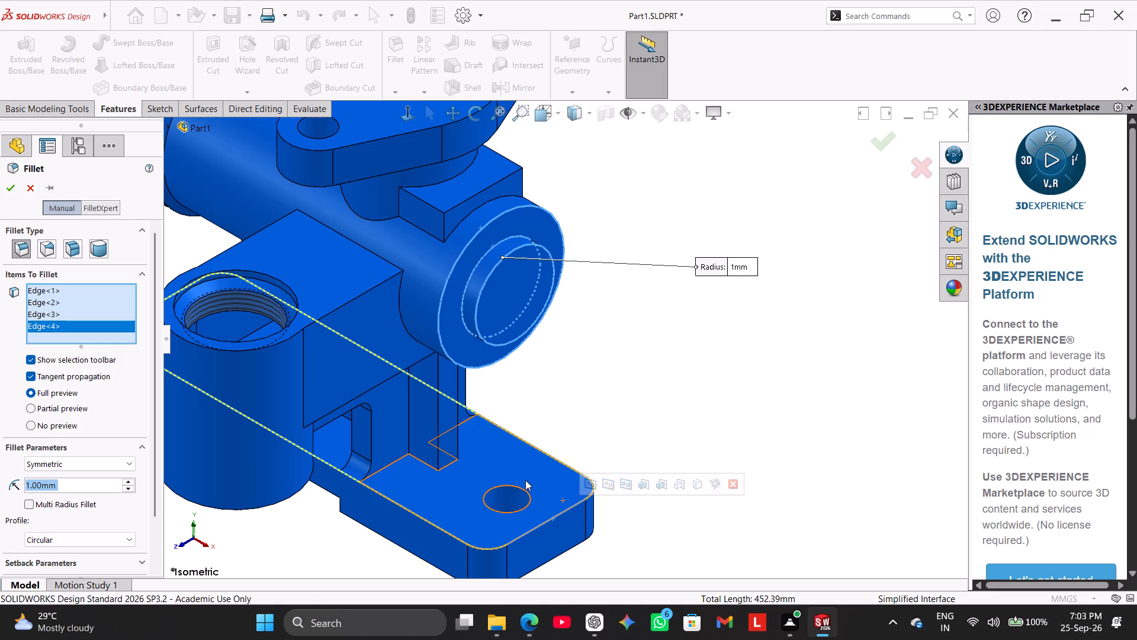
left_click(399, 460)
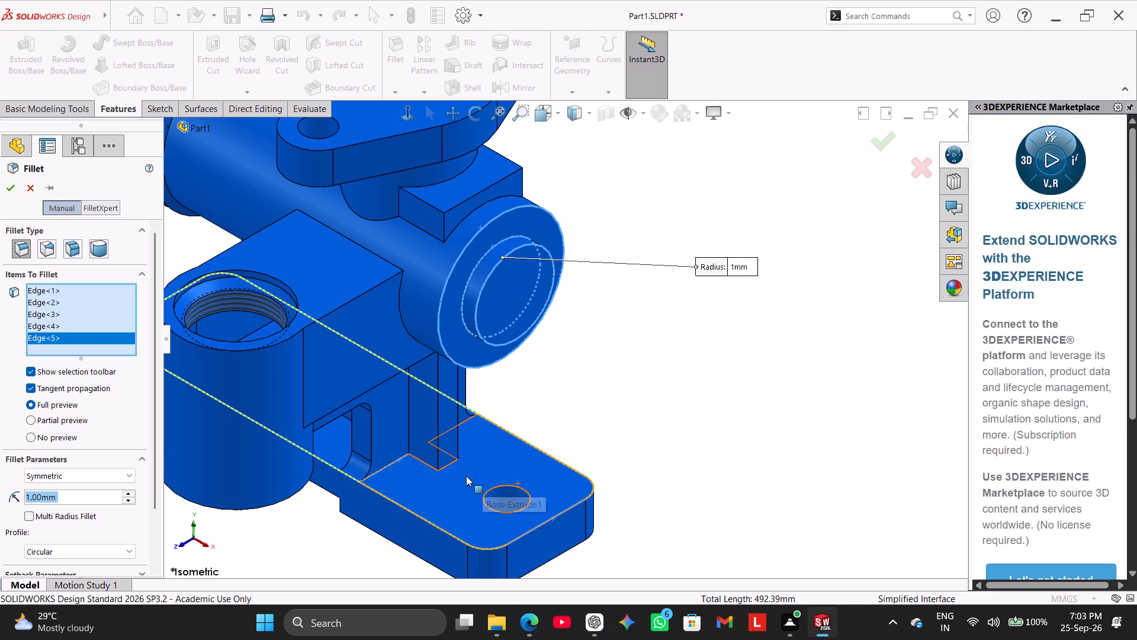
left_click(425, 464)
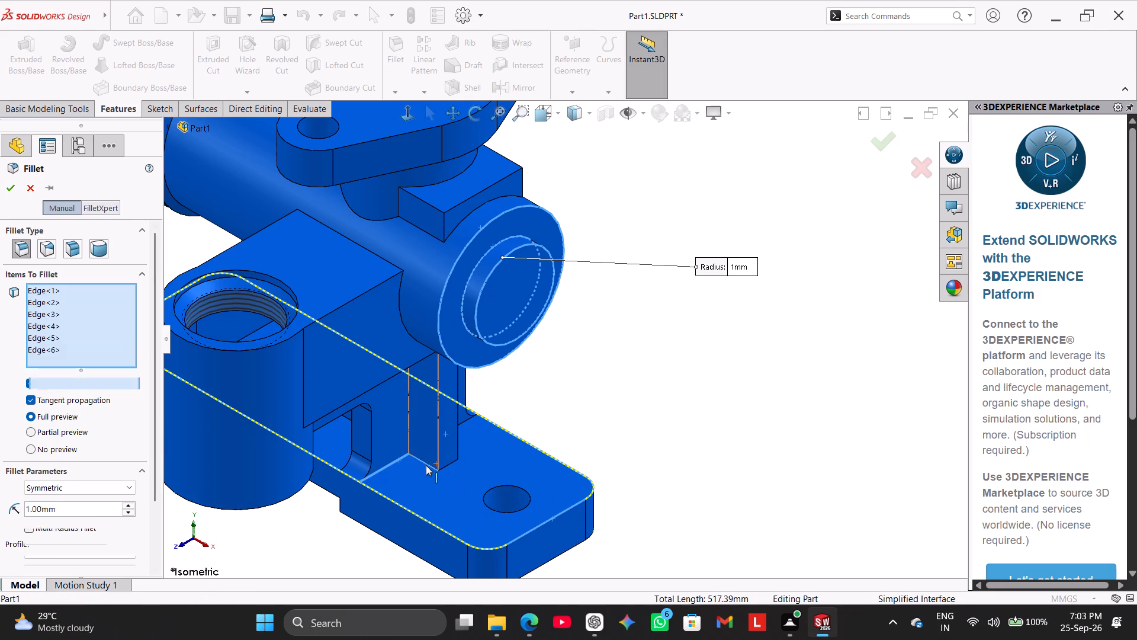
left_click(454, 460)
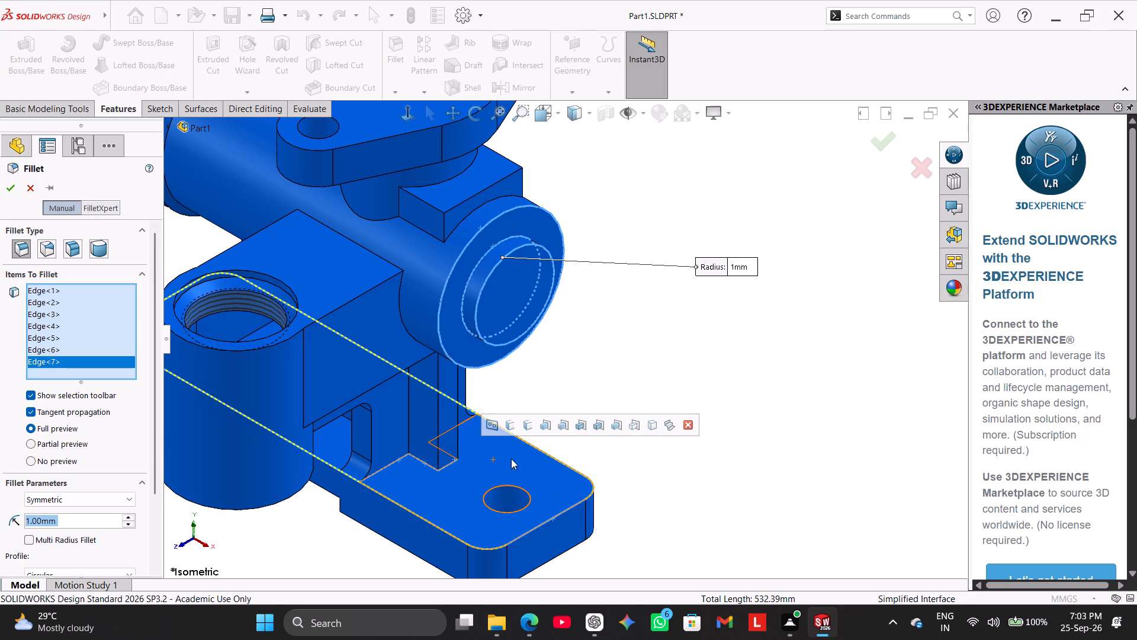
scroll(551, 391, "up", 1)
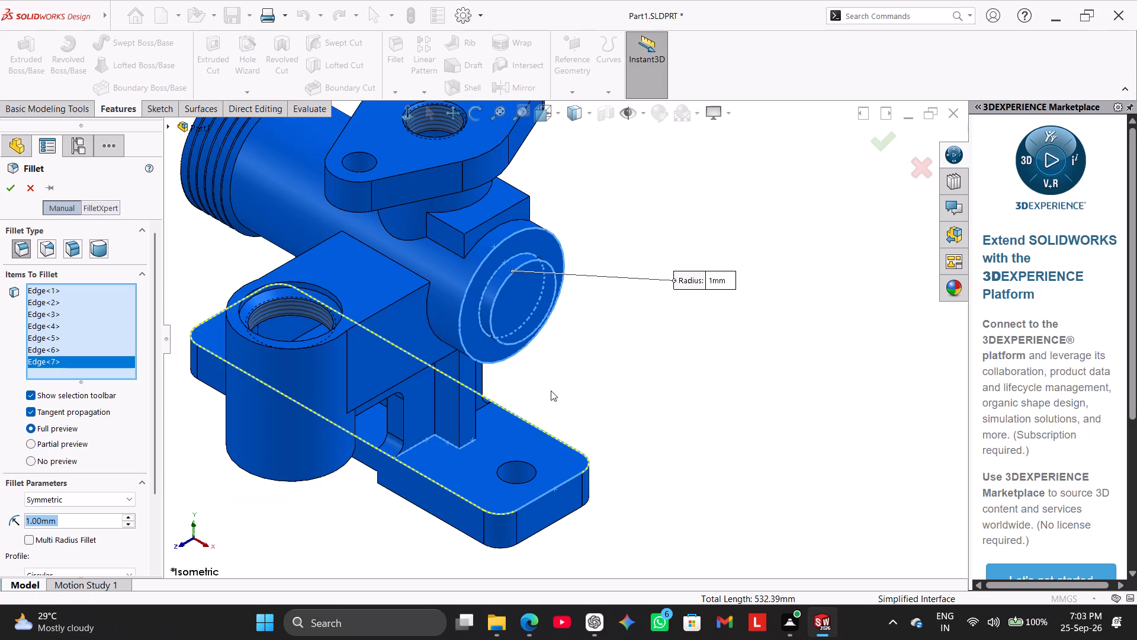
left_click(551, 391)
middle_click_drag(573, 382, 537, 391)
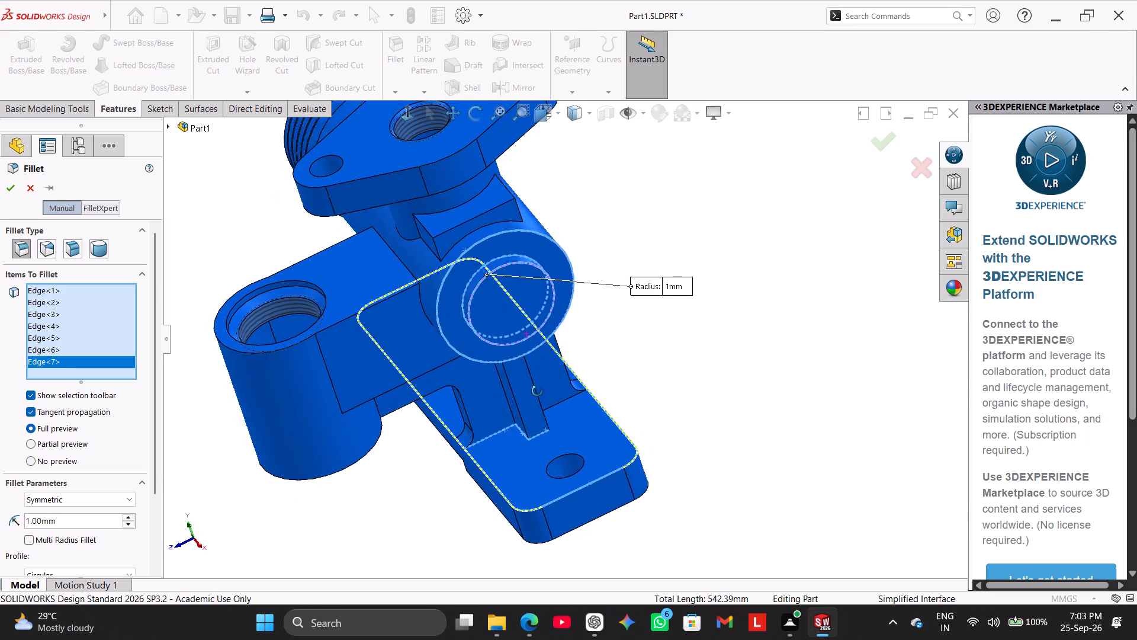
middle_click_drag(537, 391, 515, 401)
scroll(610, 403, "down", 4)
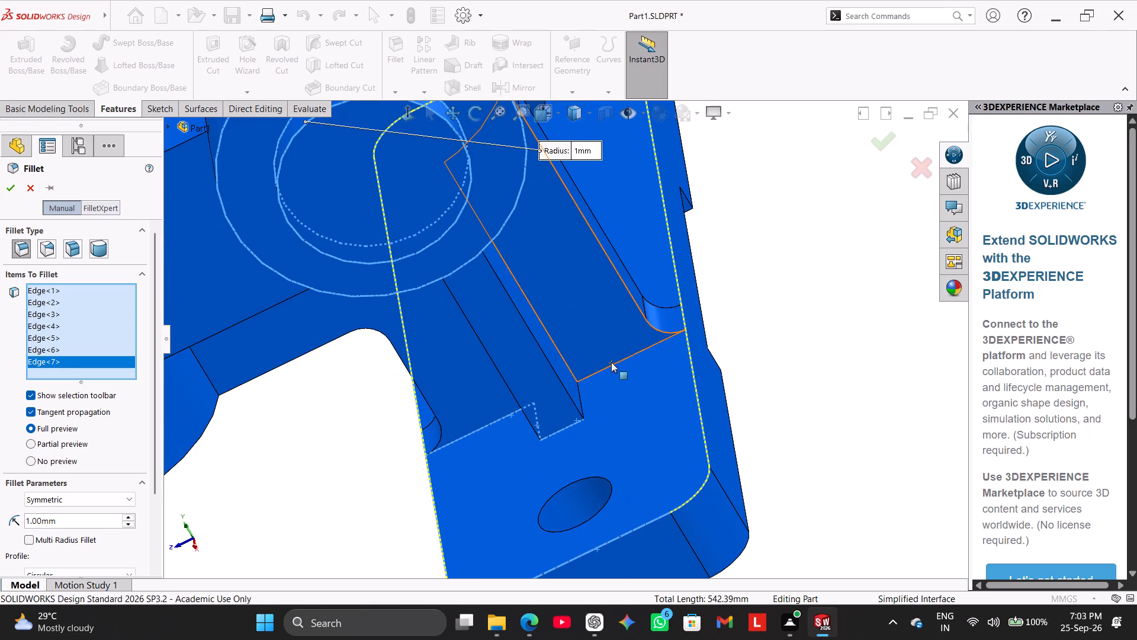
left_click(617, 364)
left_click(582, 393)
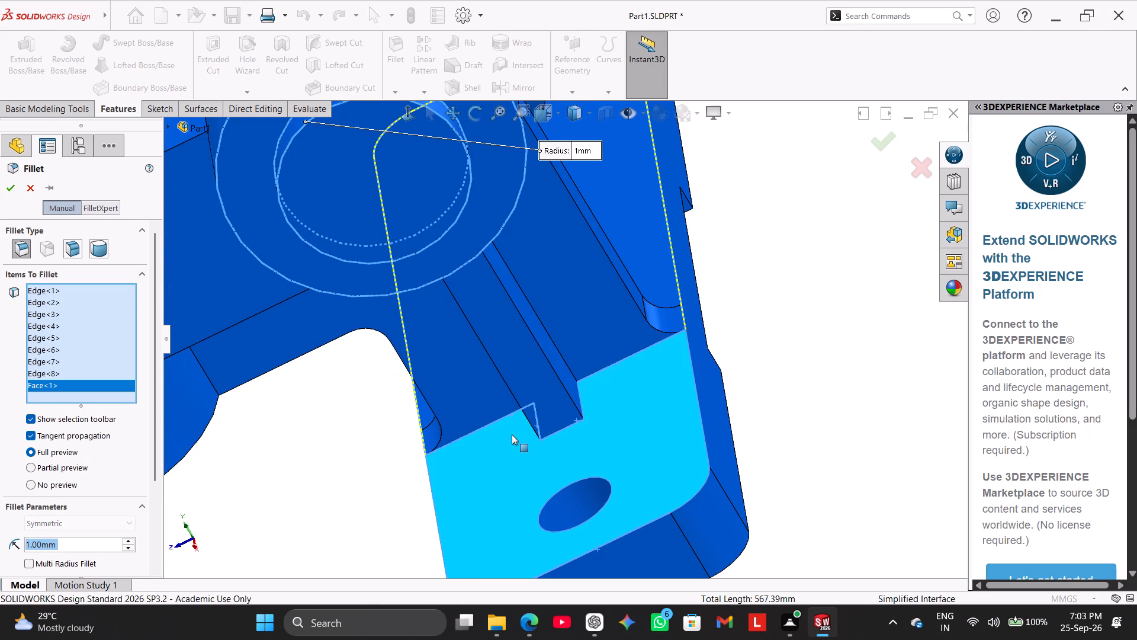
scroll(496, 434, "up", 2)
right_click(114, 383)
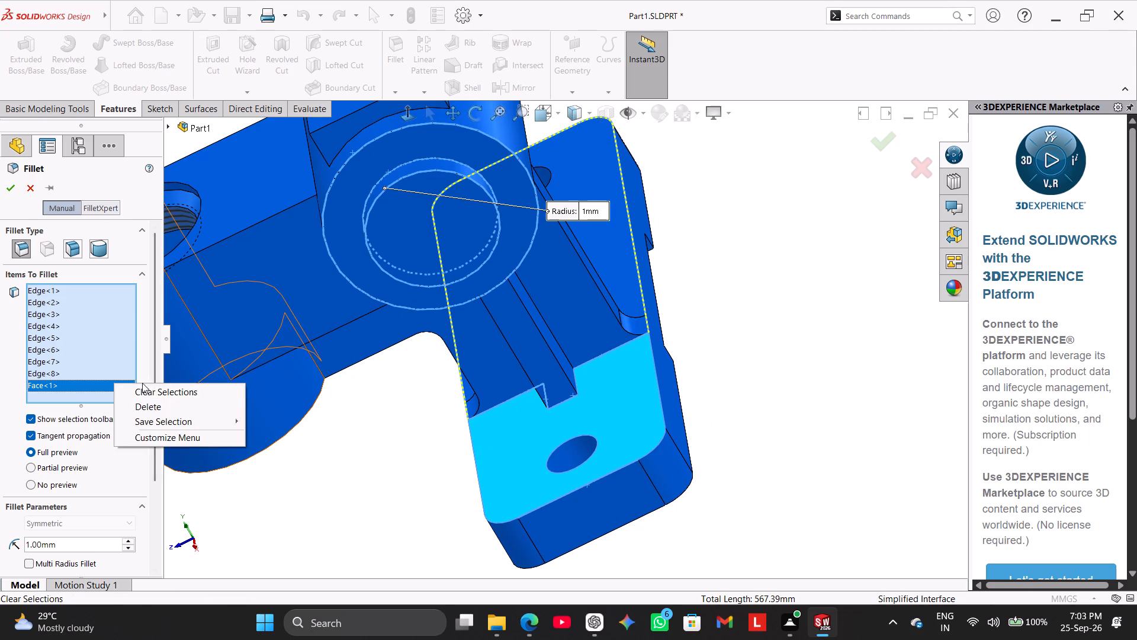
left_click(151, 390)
Select the three circular edges at the horizontal barrel's closed end for the 1 mm fillet, removing the stray face from the selection.
scroll(733, 286, "up", 3)
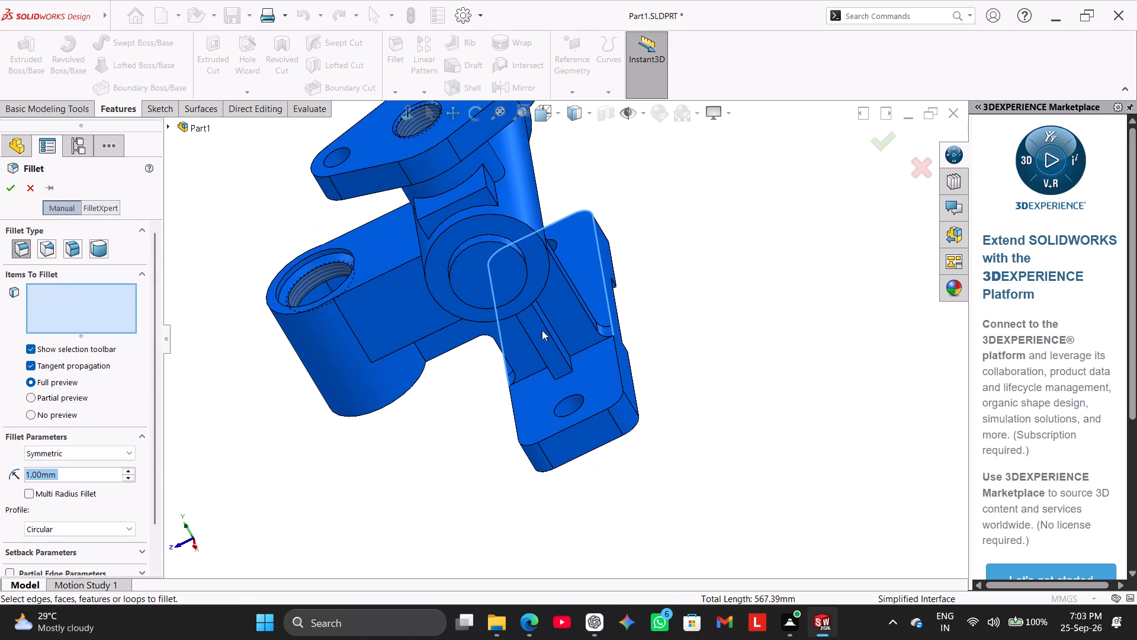
middle_click_drag(509, 363, 577, 344)
left_click(794, 319)
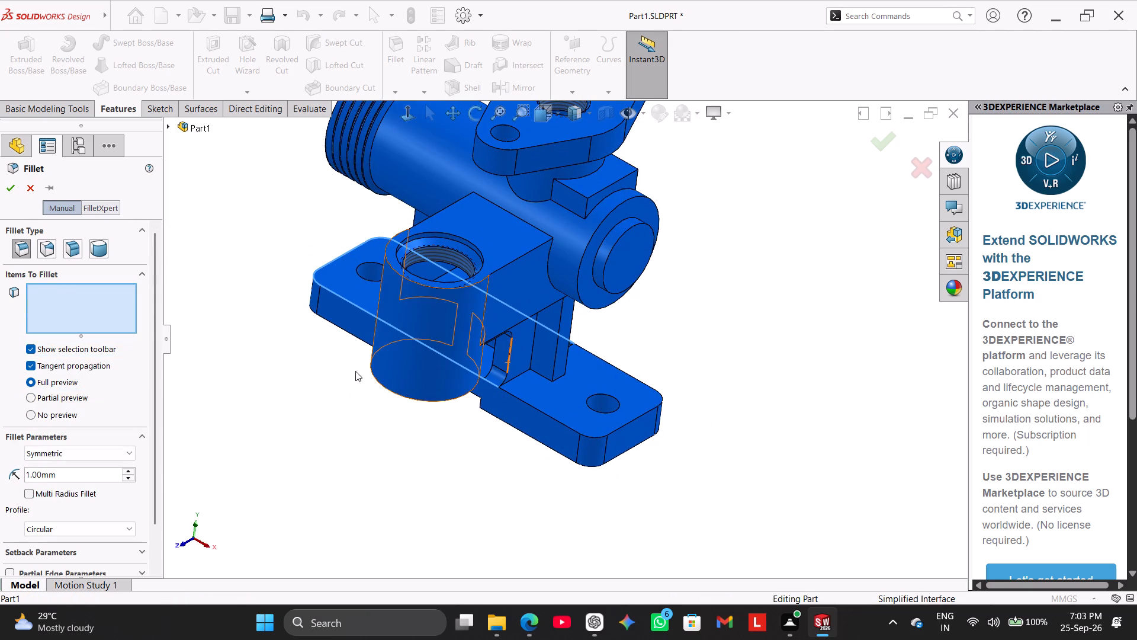
scroll(541, 398, "down", 3)
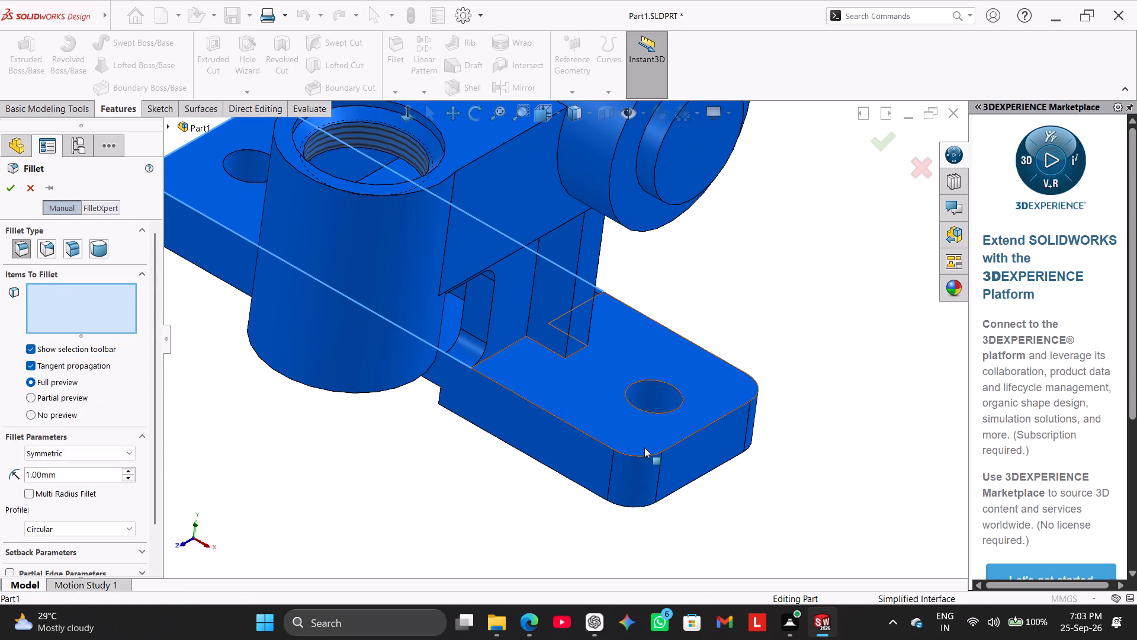
scroll(653, 292, "up", 1)
left_click(623, 192)
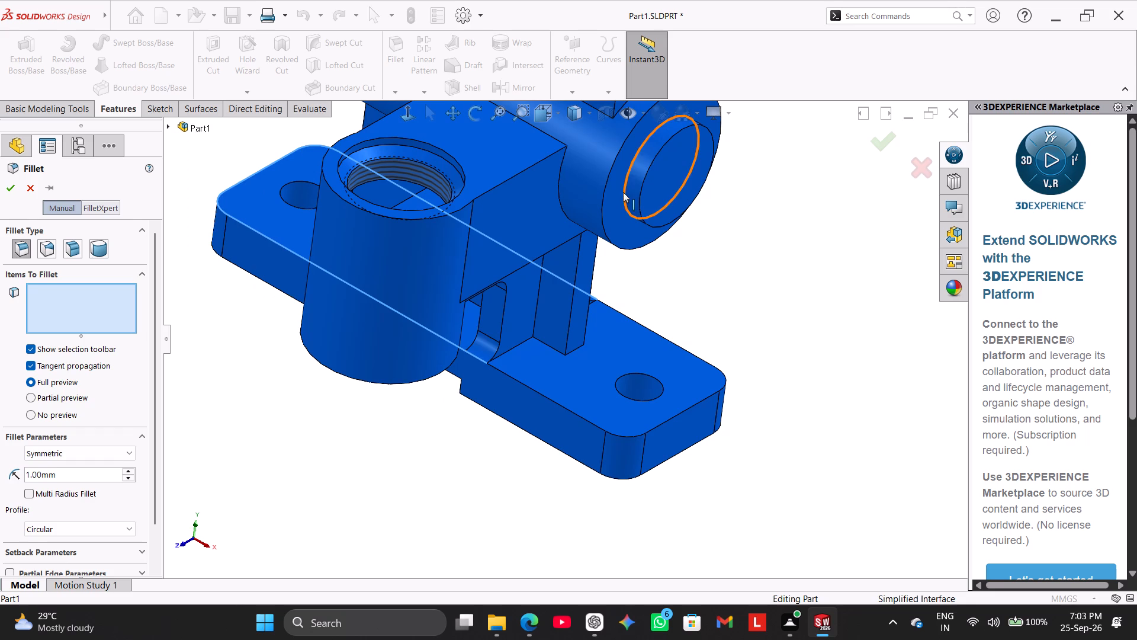
left_click(639, 189)
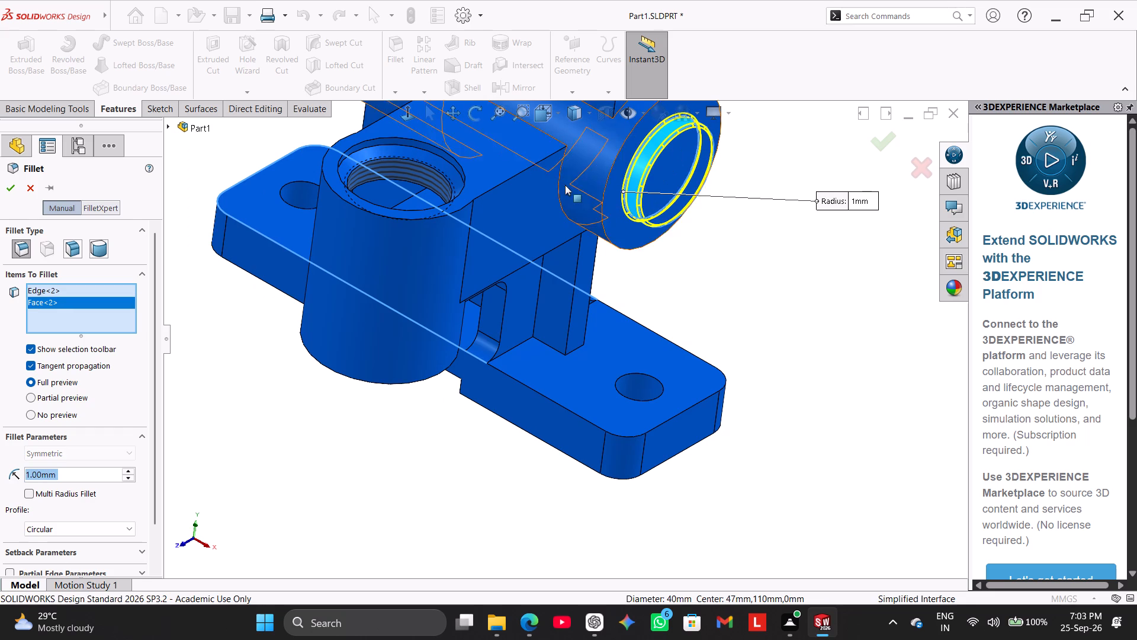
right_click(126, 306)
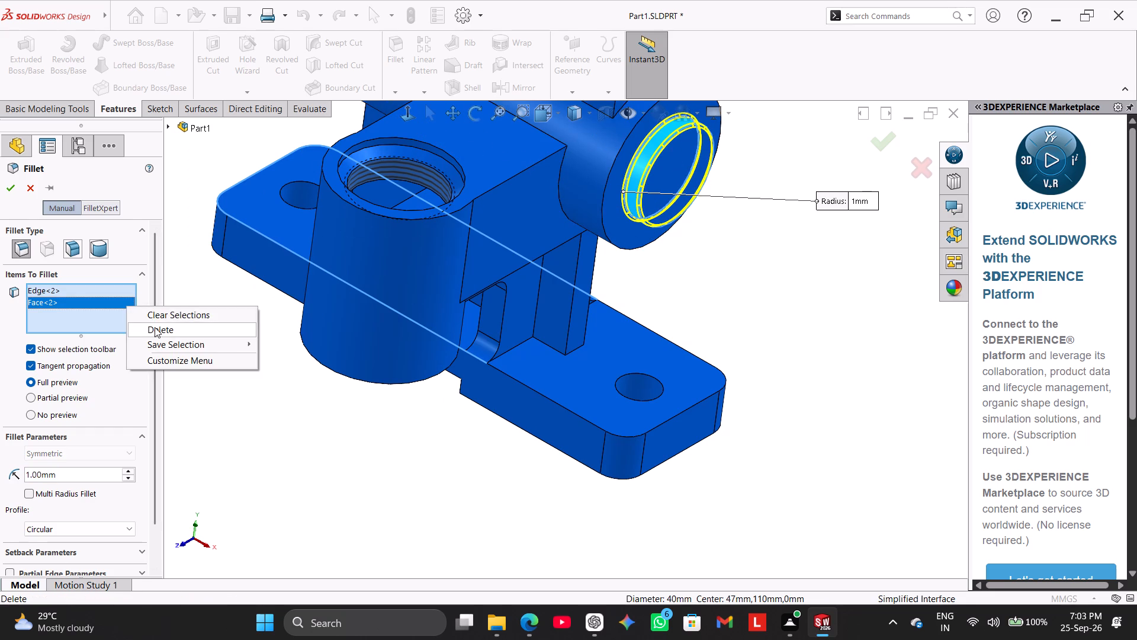
left_click(156, 329)
scroll(643, 164, "down", 3)
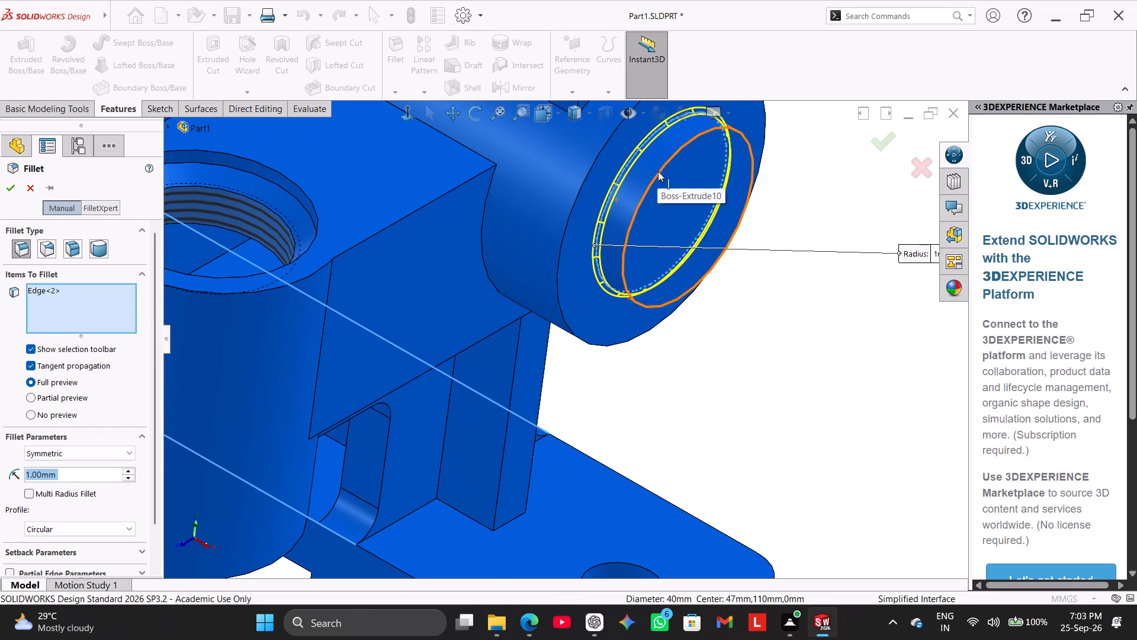
left_click(658, 171)
left_click(595, 158)
scroll(672, 284, "up", 1)
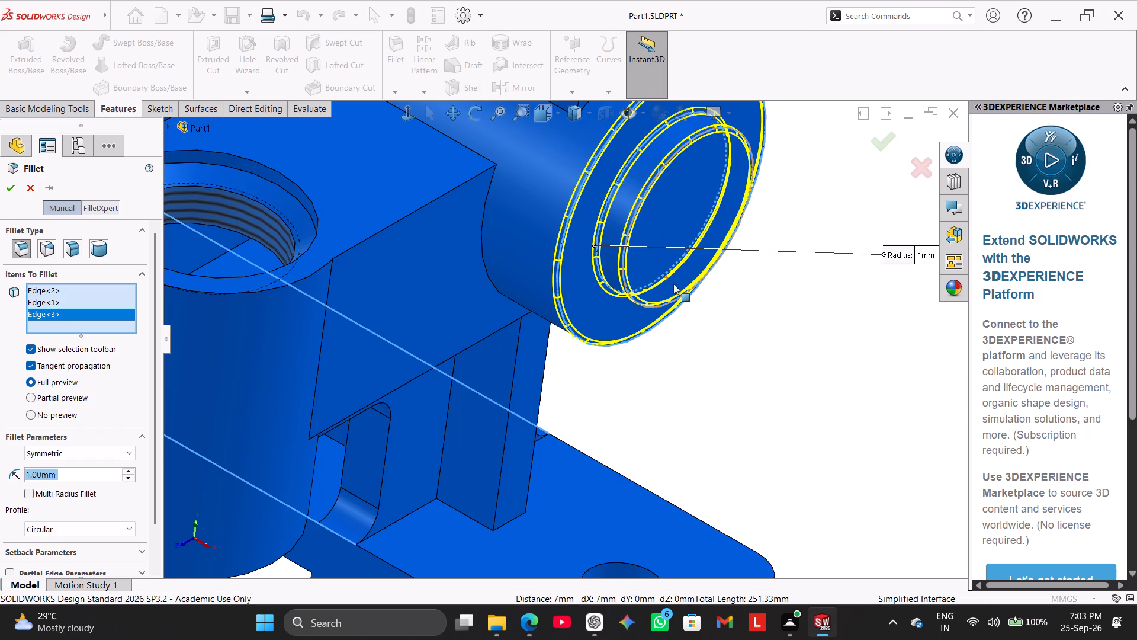
Add the outline edges of the side block's top face to the fillet: the rounded rim, both straight sides and the edge along the barrel.
scroll(673, 284, "up", 3)
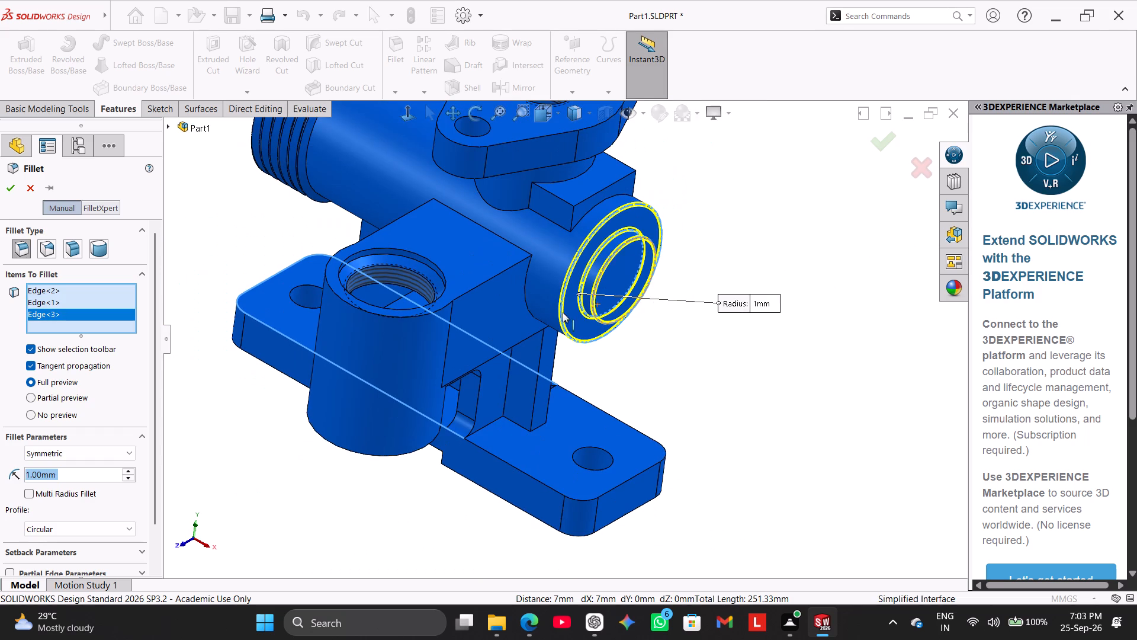
left_click(417, 317)
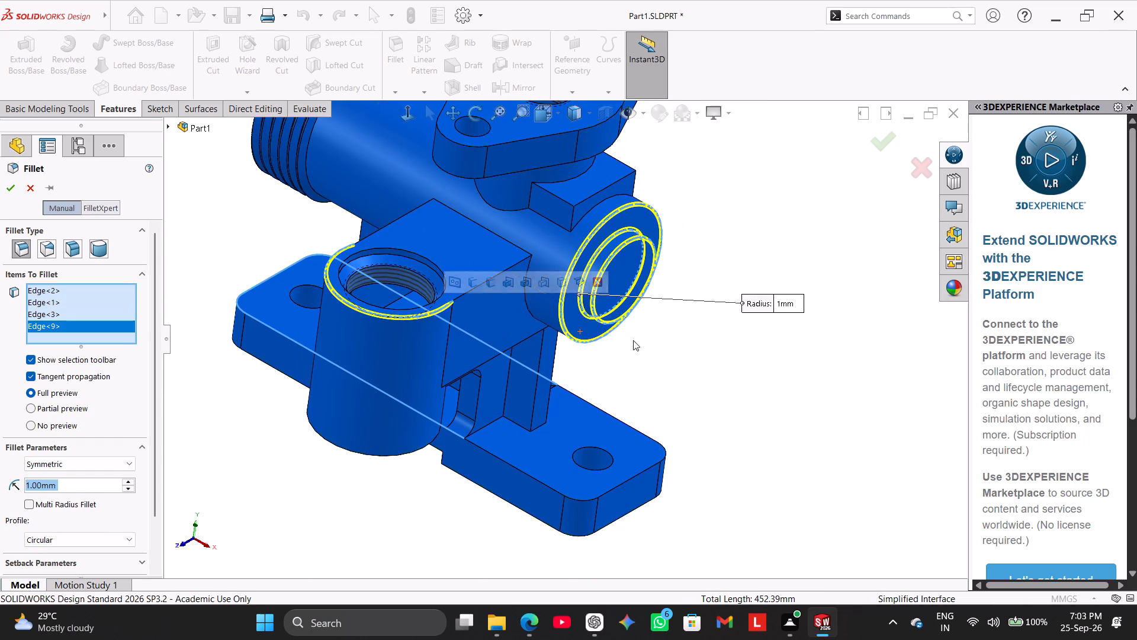
left_click(482, 284)
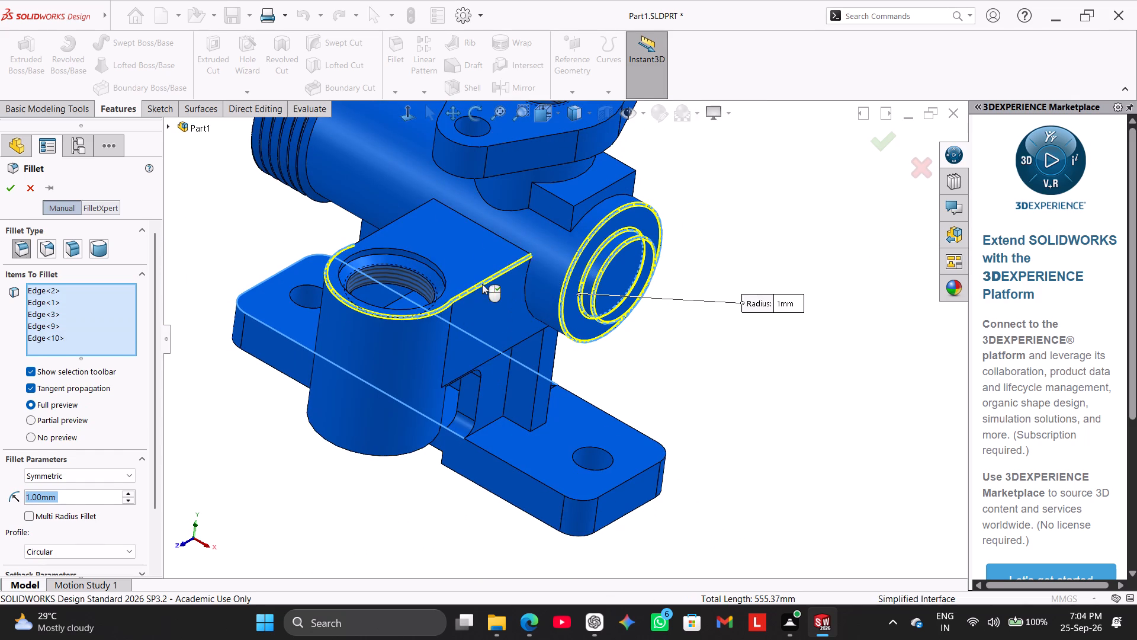
left_click(391, 220)
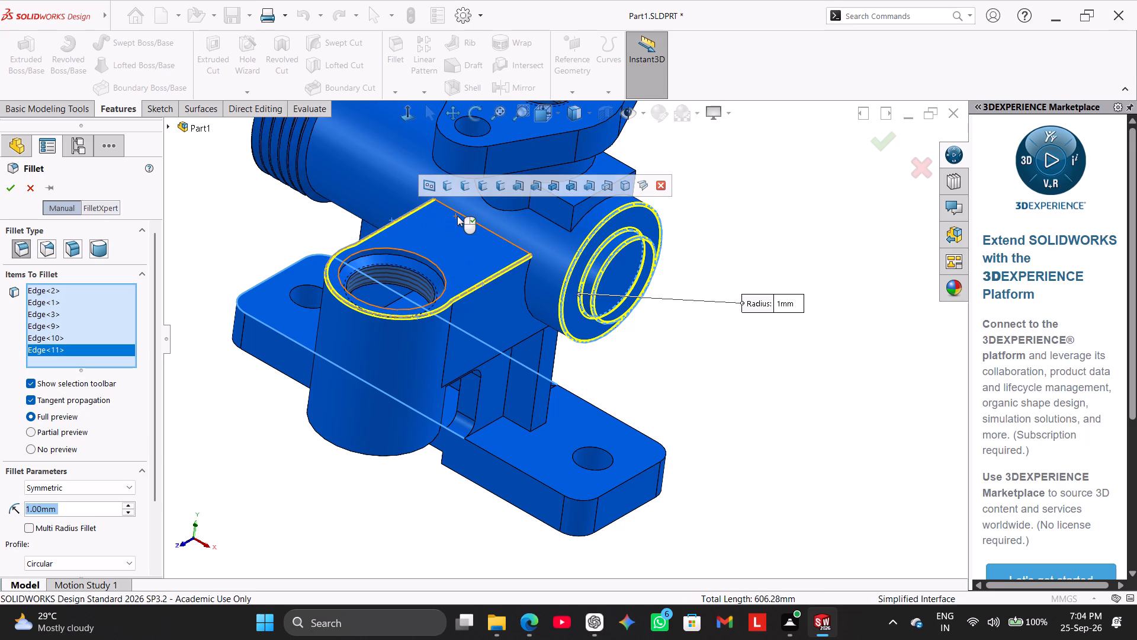
left_click(458, 213)
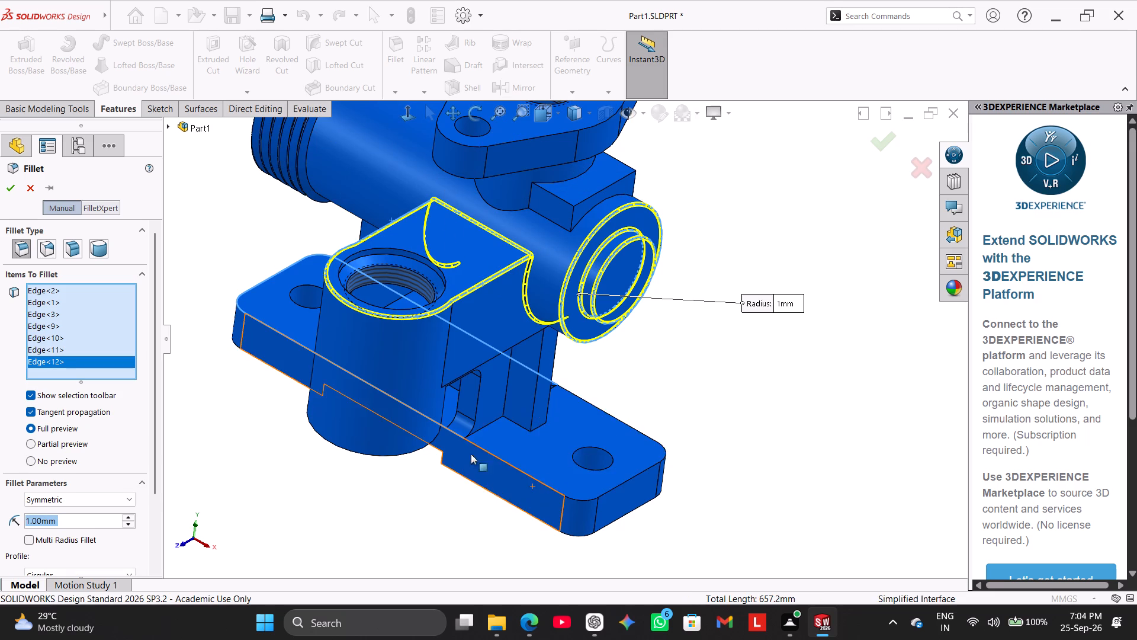
Add the two opposite edge chains of the rounded cut-out in the support above the base plate to the fillet.
left_click(477, 410)
scroll(458, 480, "down", 3)
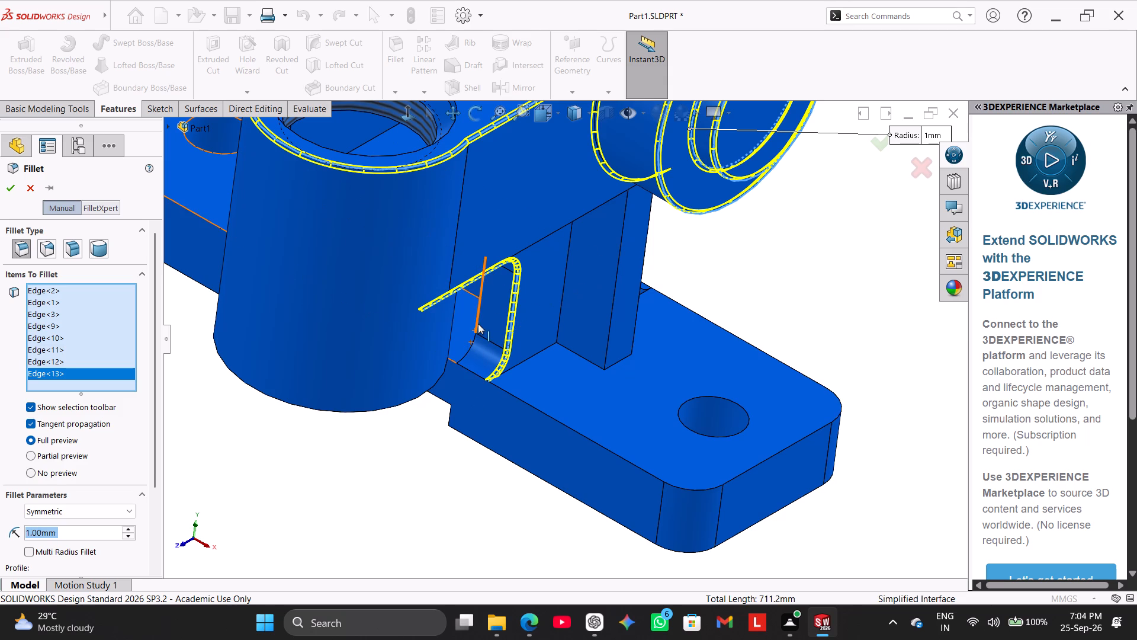
left_click(478, 324)
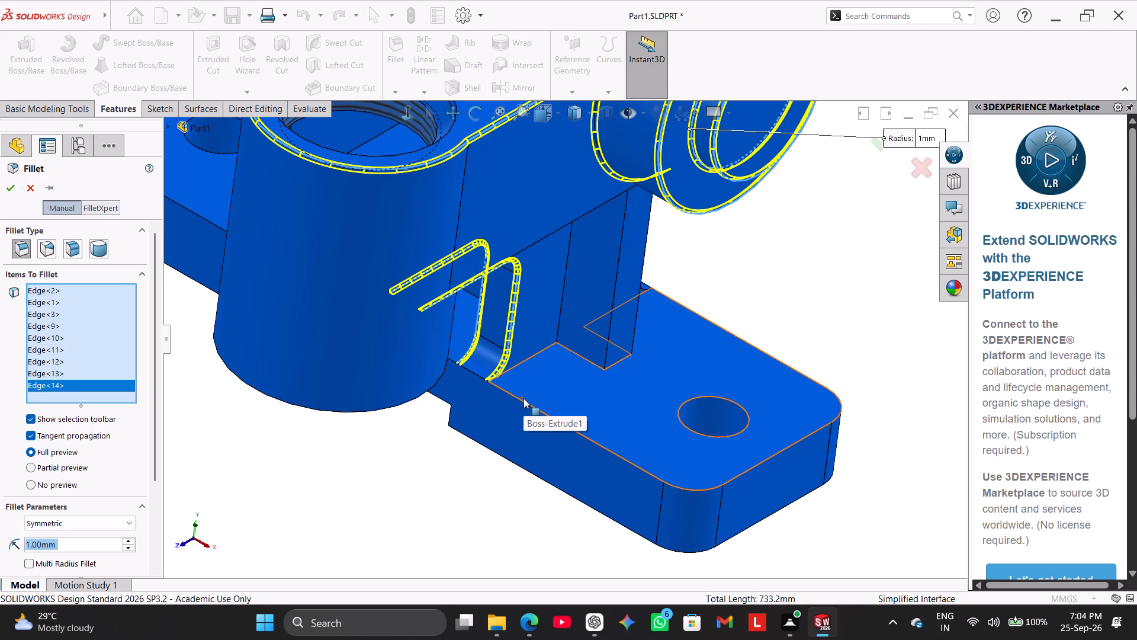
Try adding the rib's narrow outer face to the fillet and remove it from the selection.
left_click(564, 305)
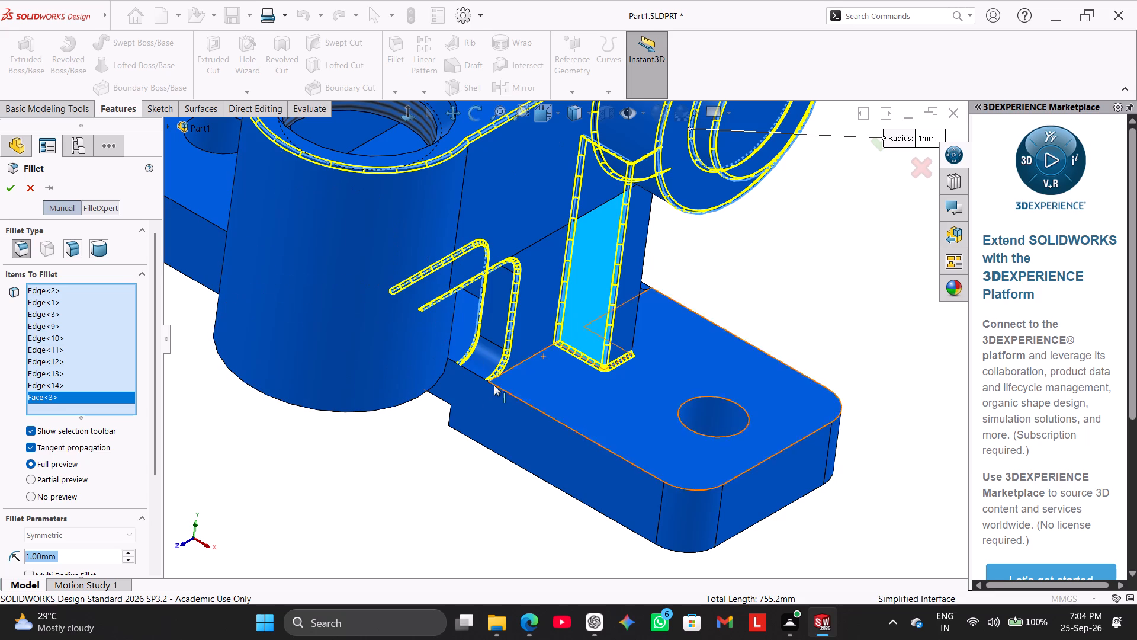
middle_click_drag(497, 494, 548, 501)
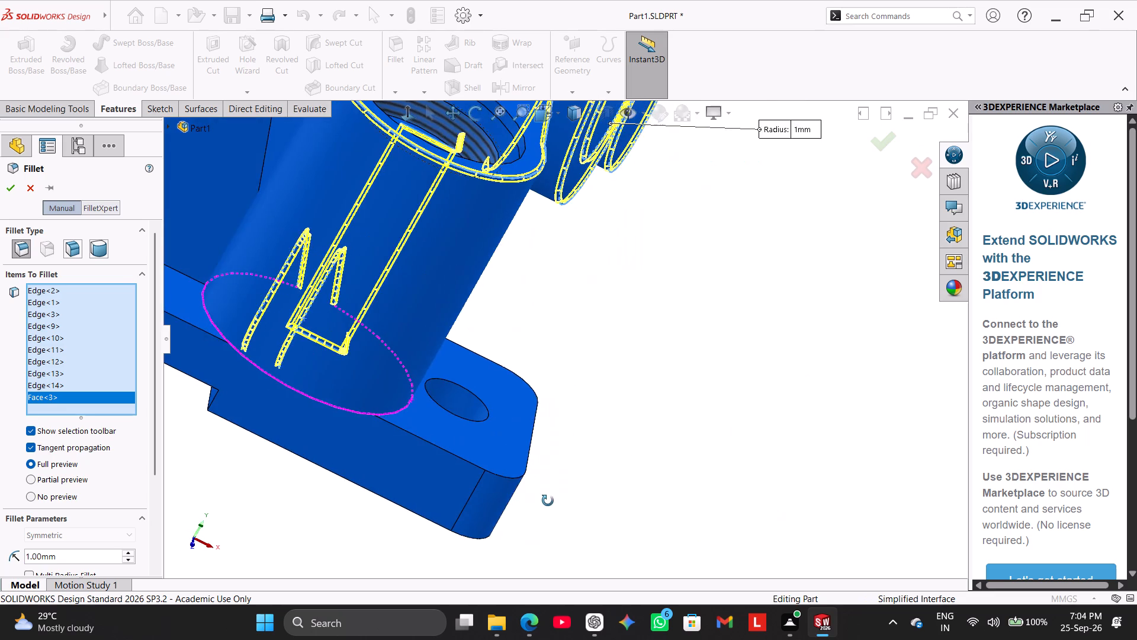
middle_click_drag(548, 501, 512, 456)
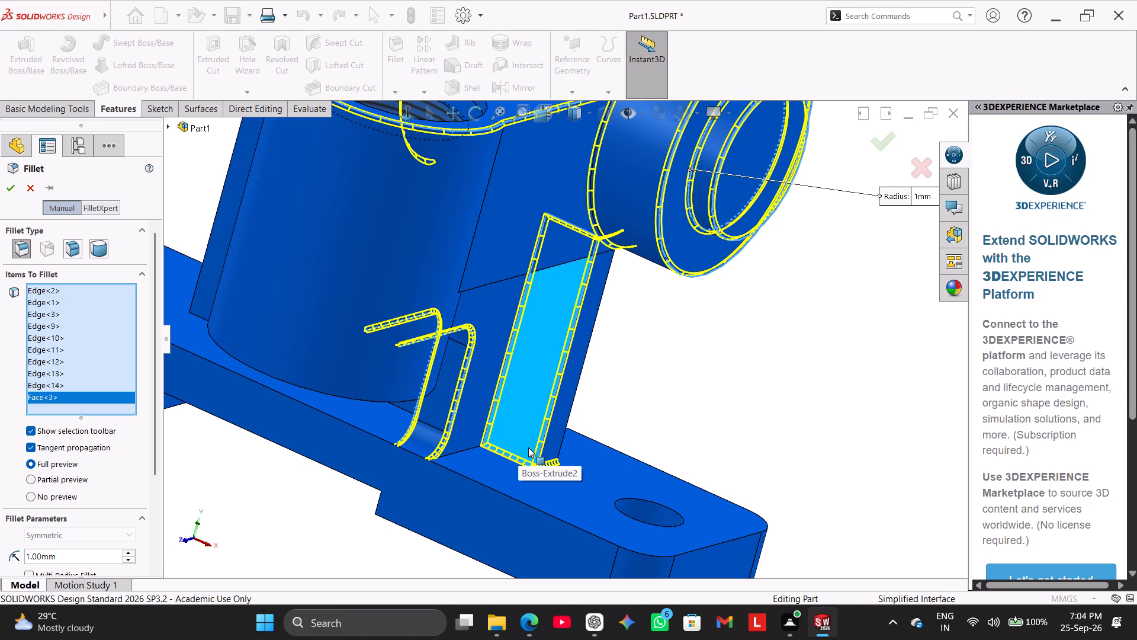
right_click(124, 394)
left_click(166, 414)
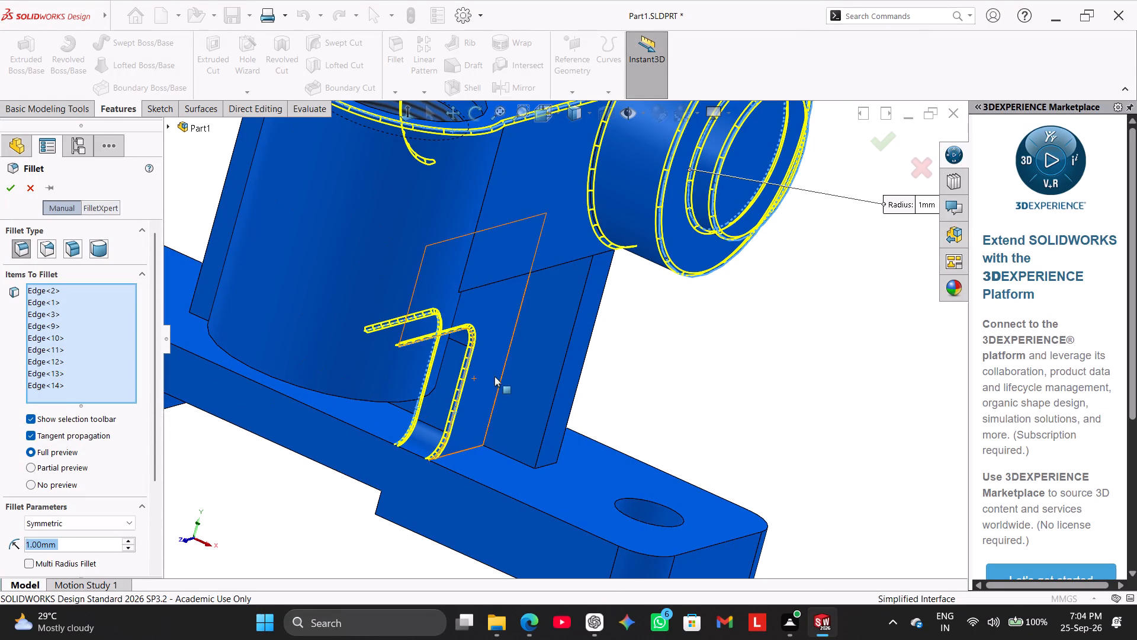
Add the rib's two long edges and its bottom edge at the base plate to the fillet.
left_click(504, 363)
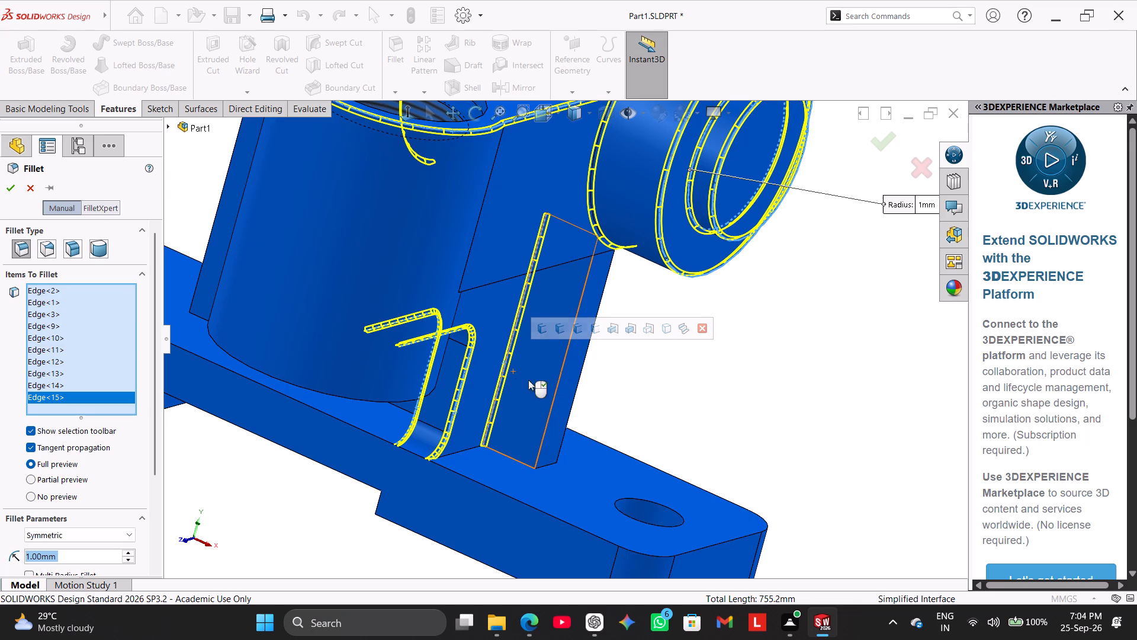
left_click(586, 281)
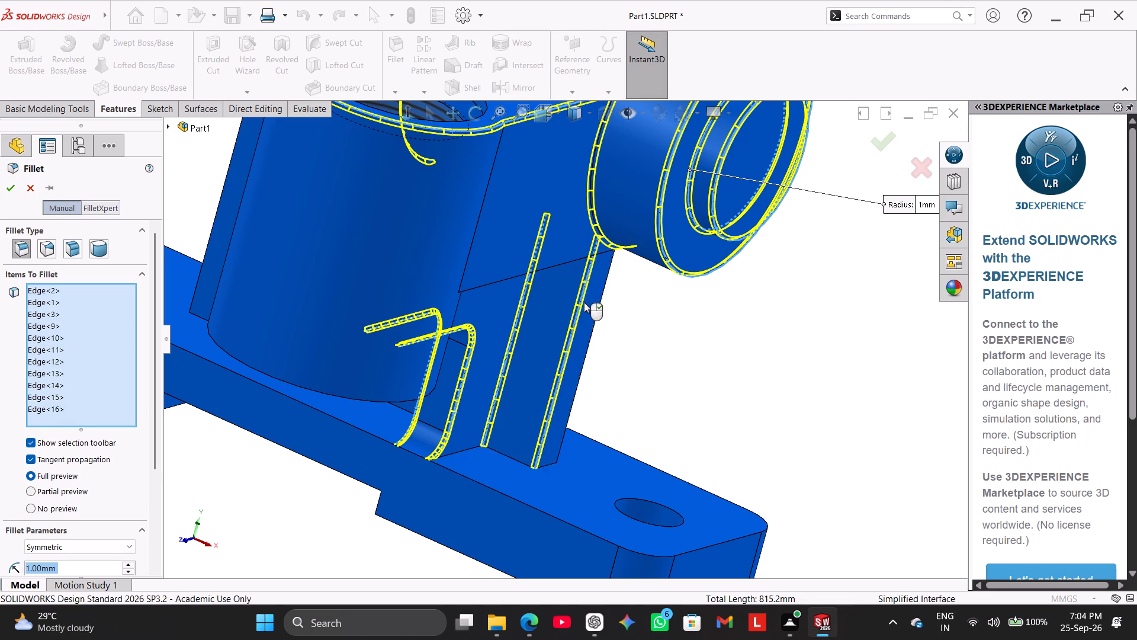
left_click(516, 459)
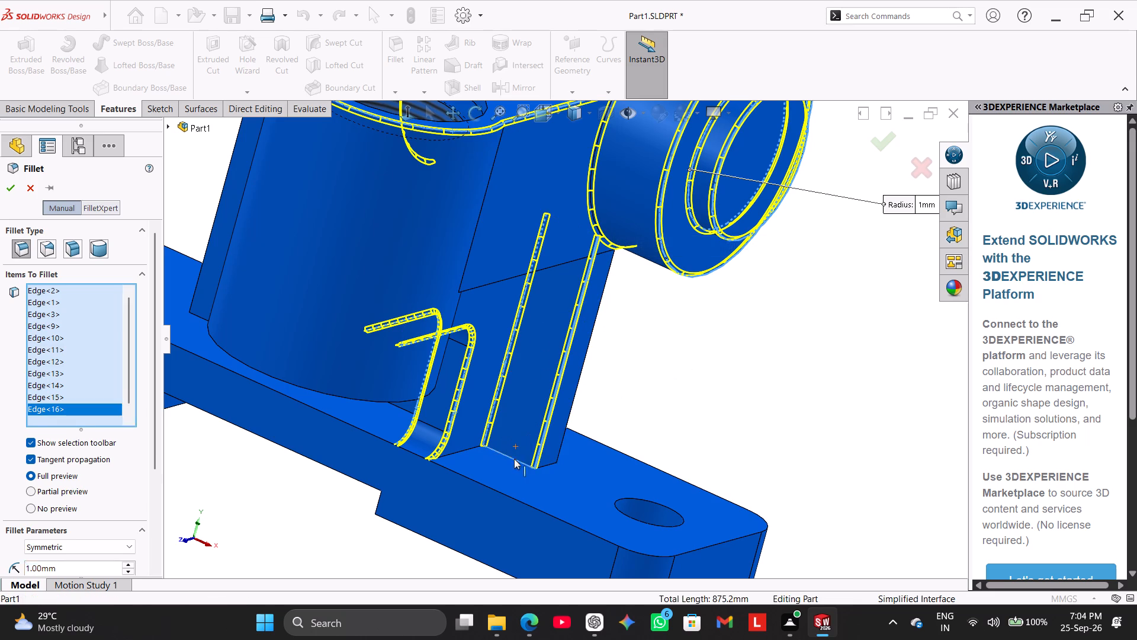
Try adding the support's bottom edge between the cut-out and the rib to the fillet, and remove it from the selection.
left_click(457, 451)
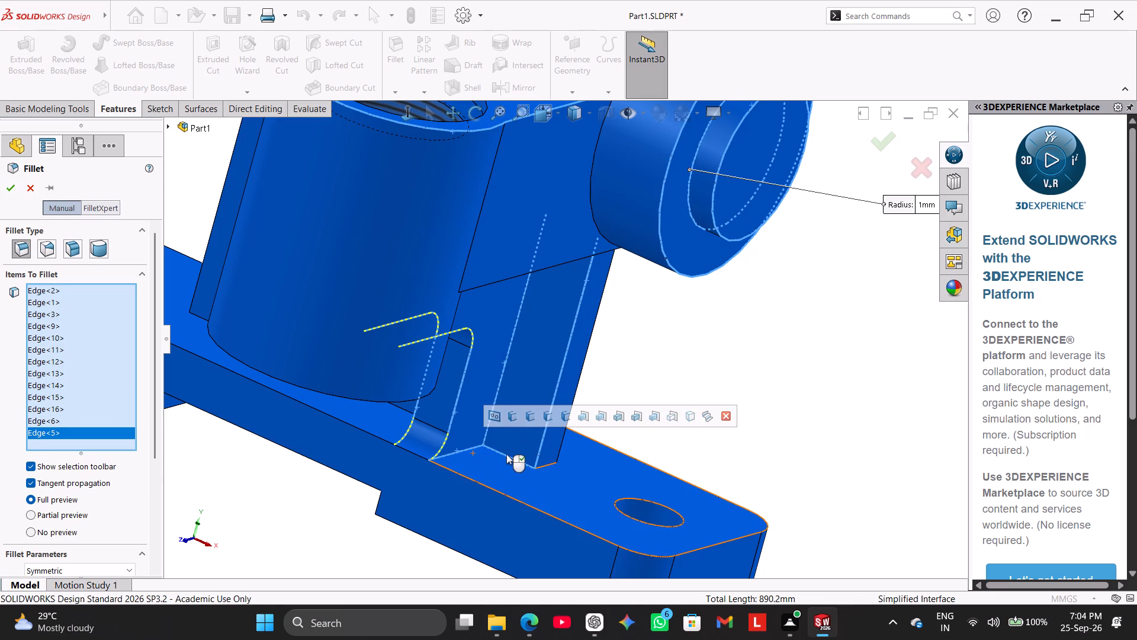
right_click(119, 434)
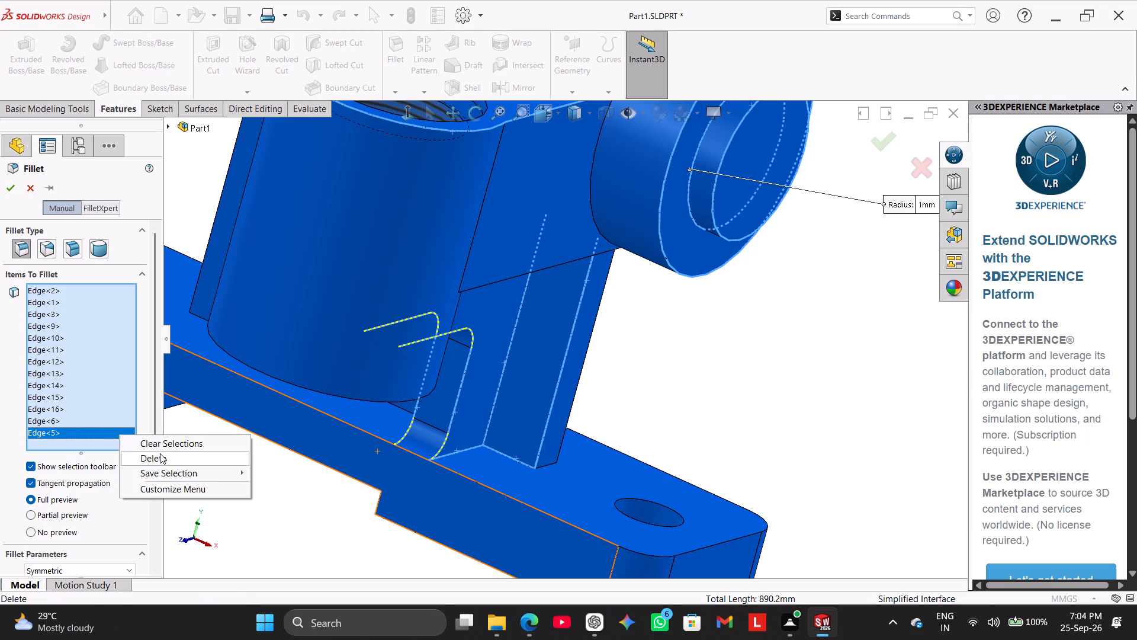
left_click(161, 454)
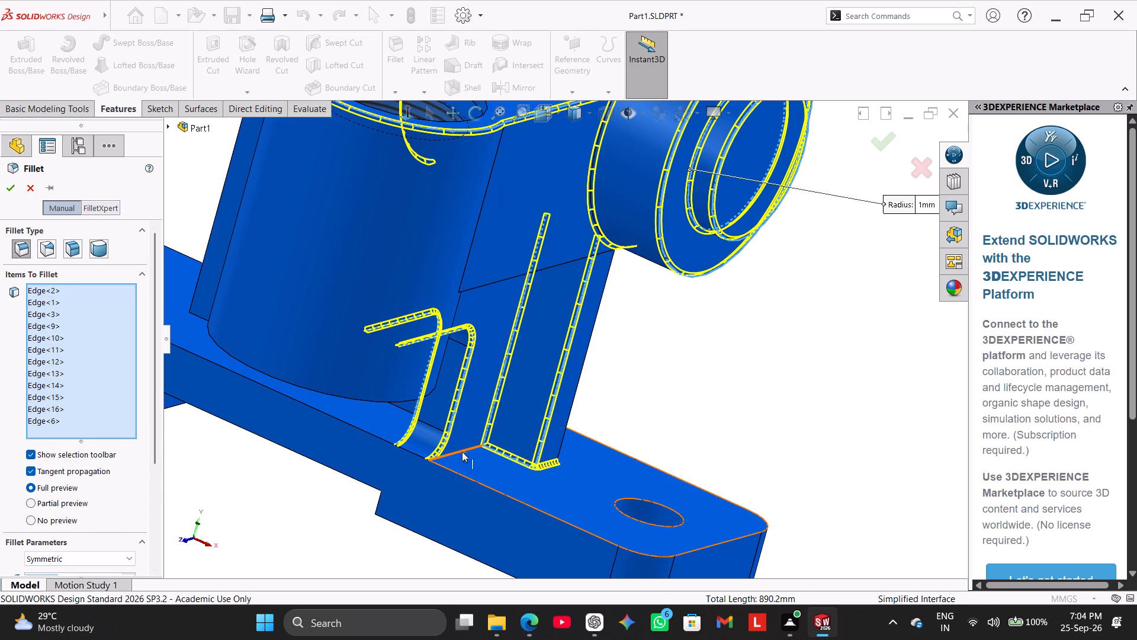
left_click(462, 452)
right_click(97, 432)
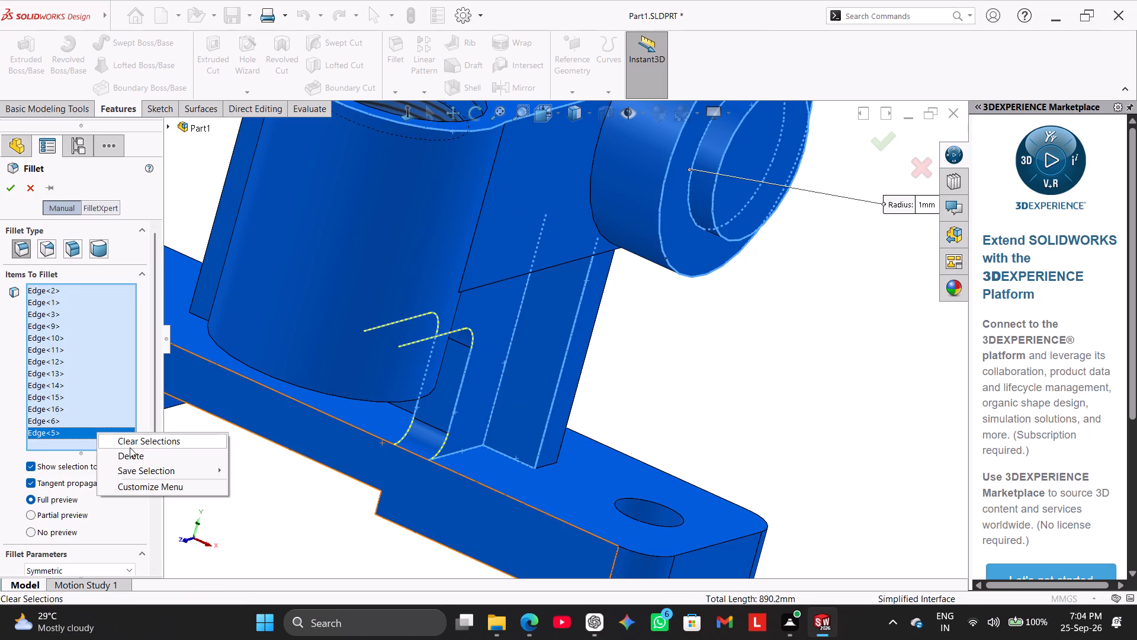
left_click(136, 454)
Add the edge where the support meets the base plate on the other side of the rib to the fillet.
scroll(721, 444, "up", 2)
middle_click_drag(718, 417, 706, 417)
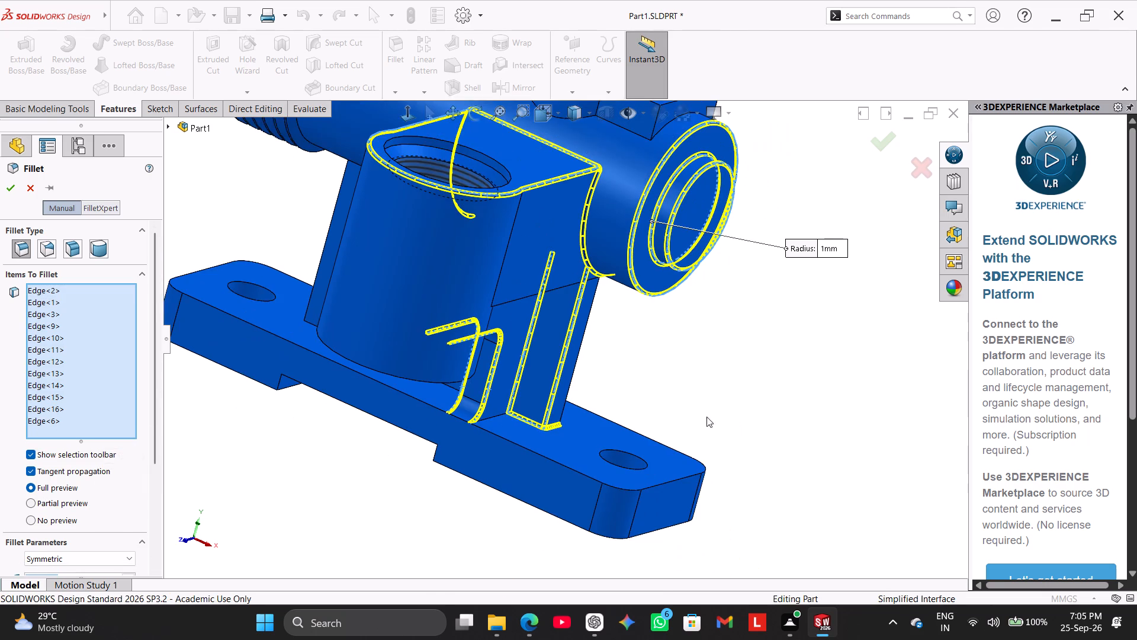
middle_click_drag(706, 417, 625, 418)
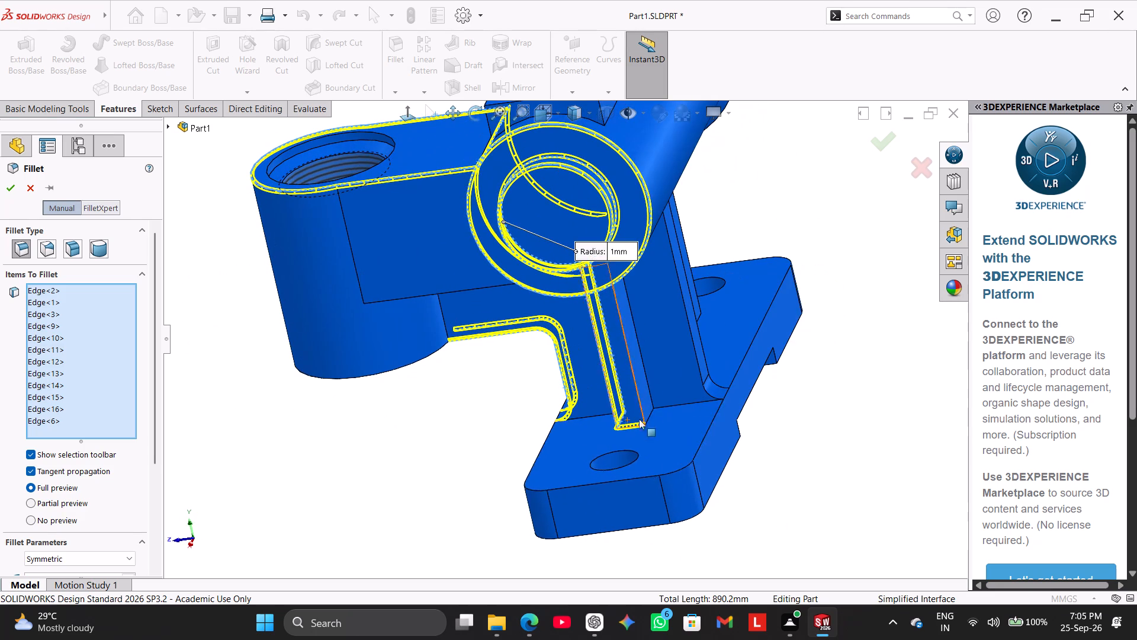
left_click(675, 406)
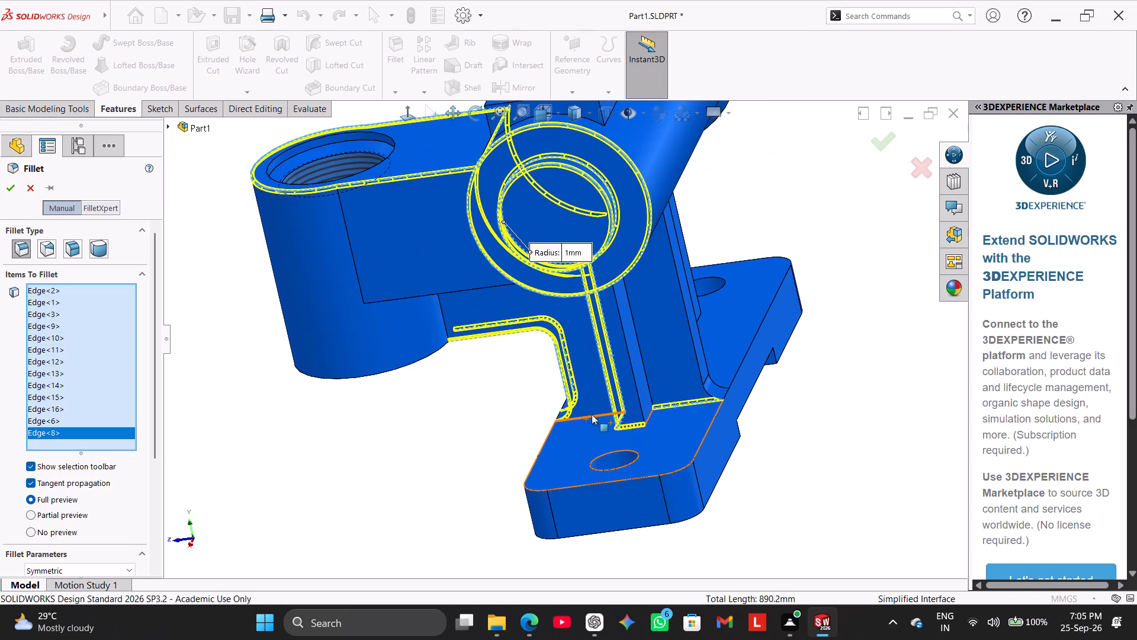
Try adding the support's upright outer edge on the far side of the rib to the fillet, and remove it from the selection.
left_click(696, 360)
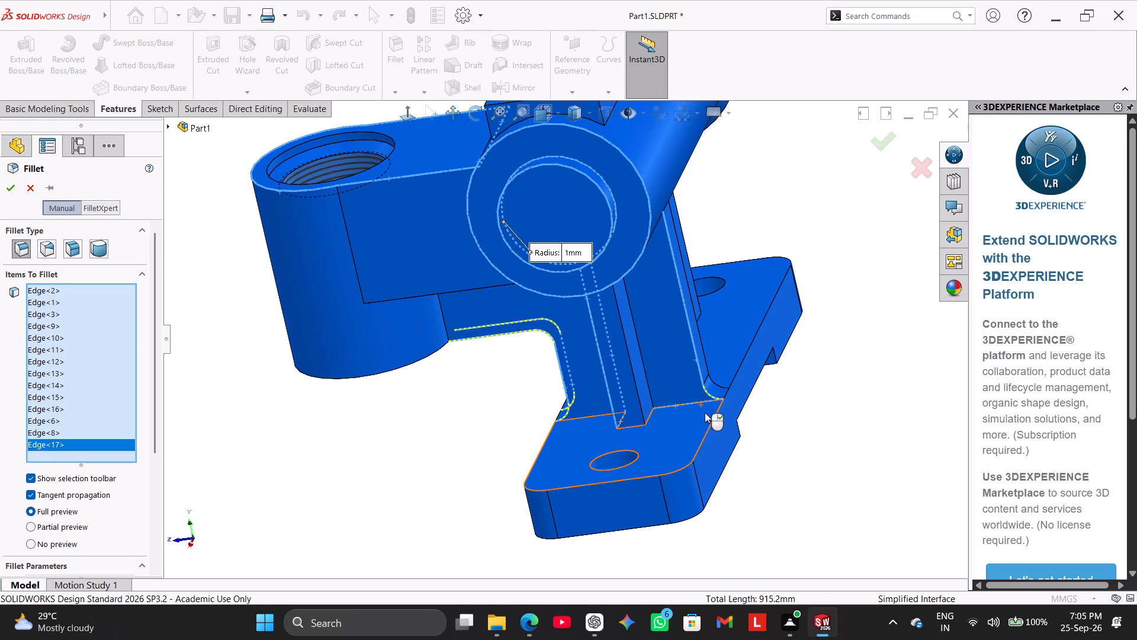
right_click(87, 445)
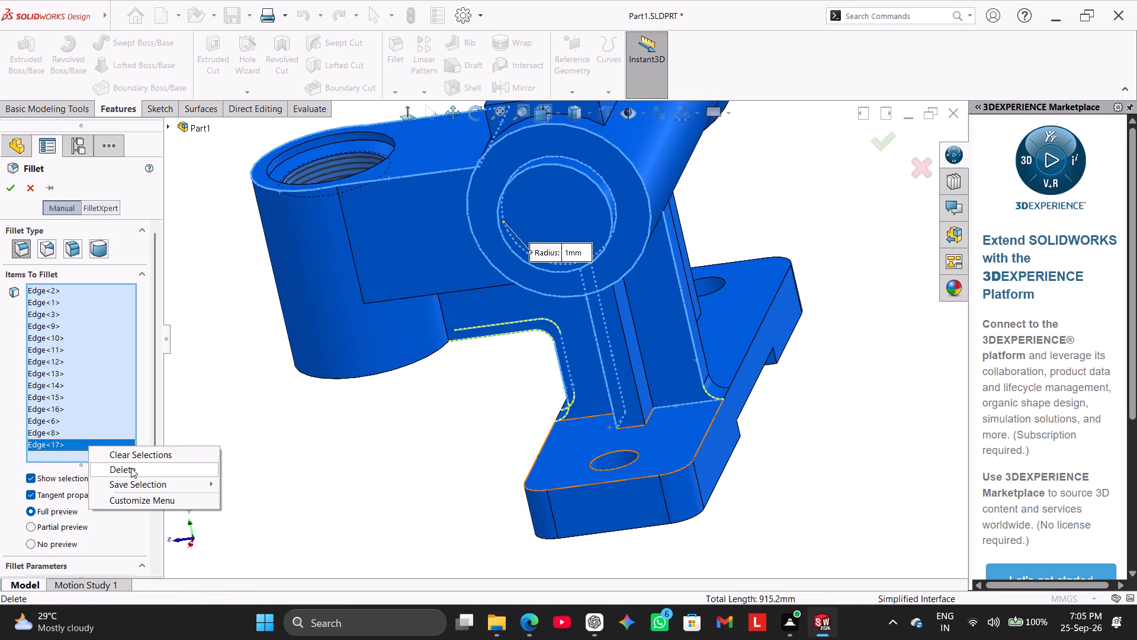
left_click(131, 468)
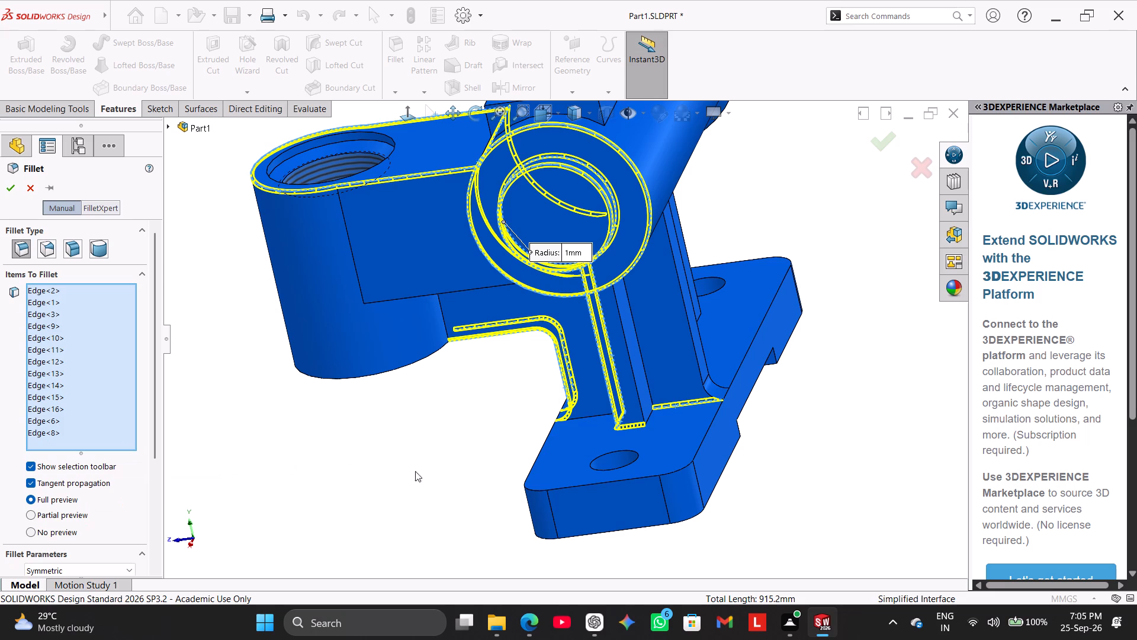
Add the top edge of the base plate's end face and try to apply the 1 mm fillet to all selected edges.
left_click(597, 482)
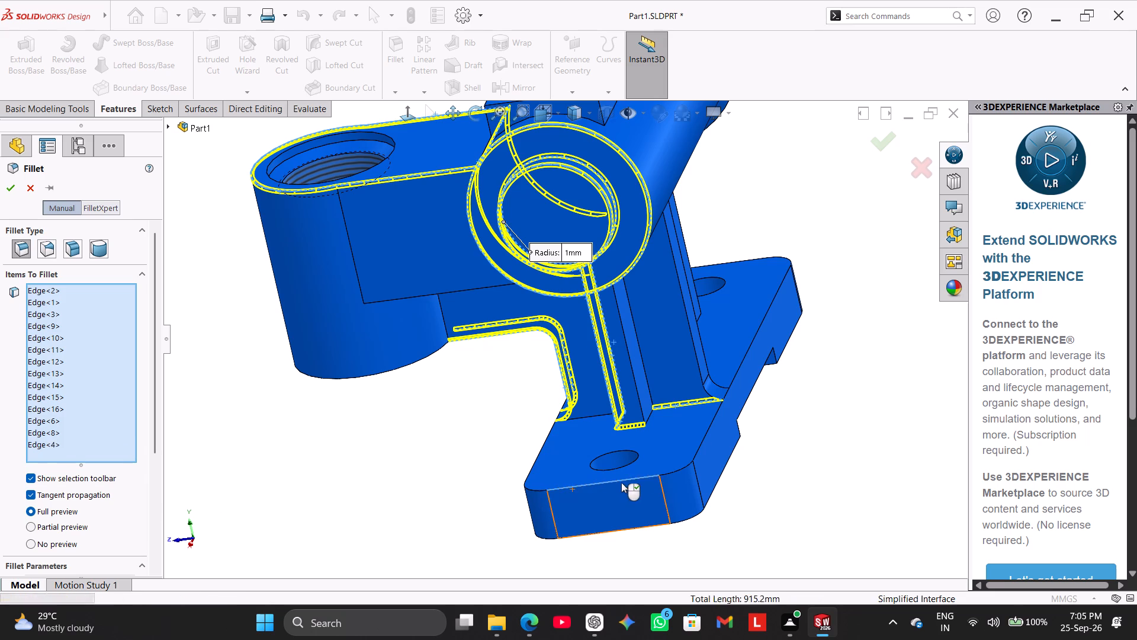
middle_click_drag(387, 443, 428, 453)
left_click_drag(12, 184, 19, 193)
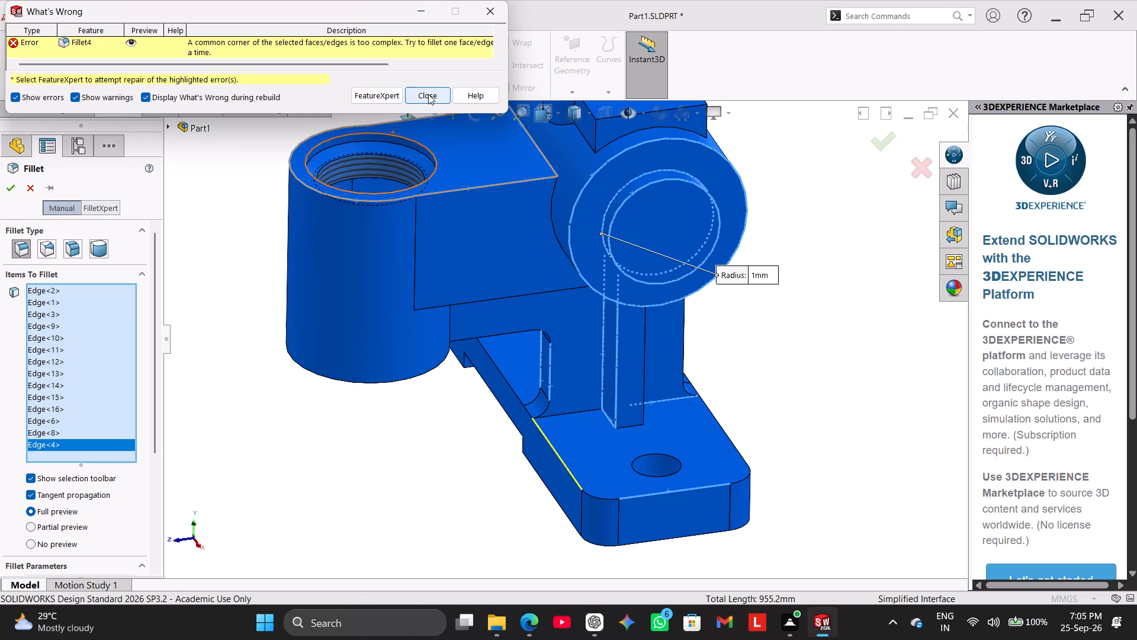
left_click(428, 94)
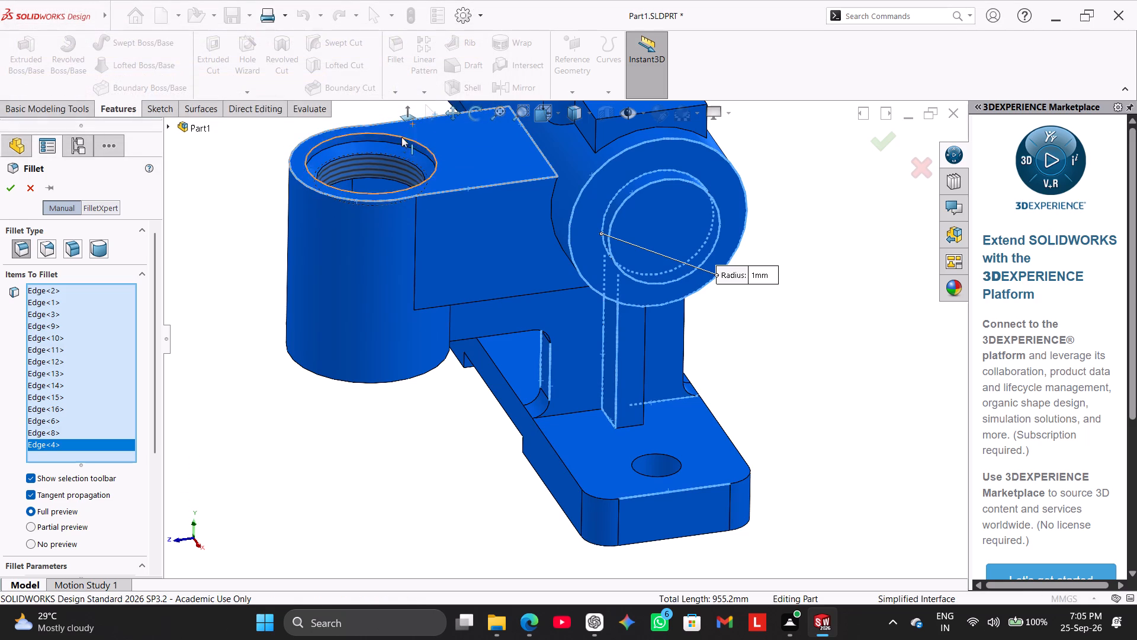
Remove the base plate's end-face top edge from the selection and apply the 1 mm fillet to the remaining edges.
right_click(57, 440)
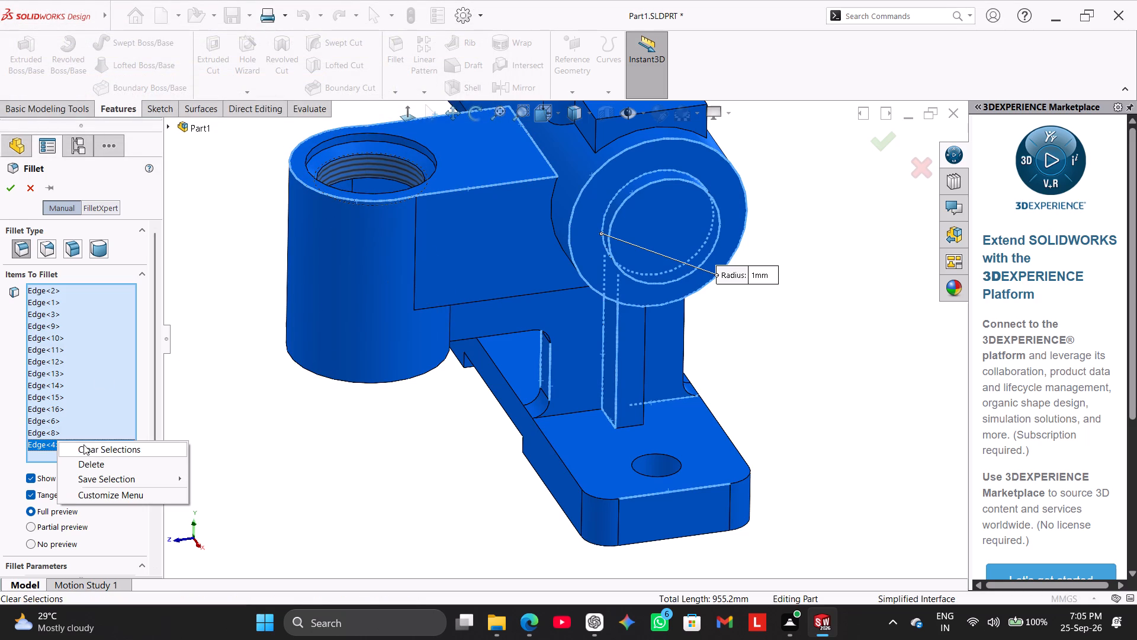
left_click(95, 461)
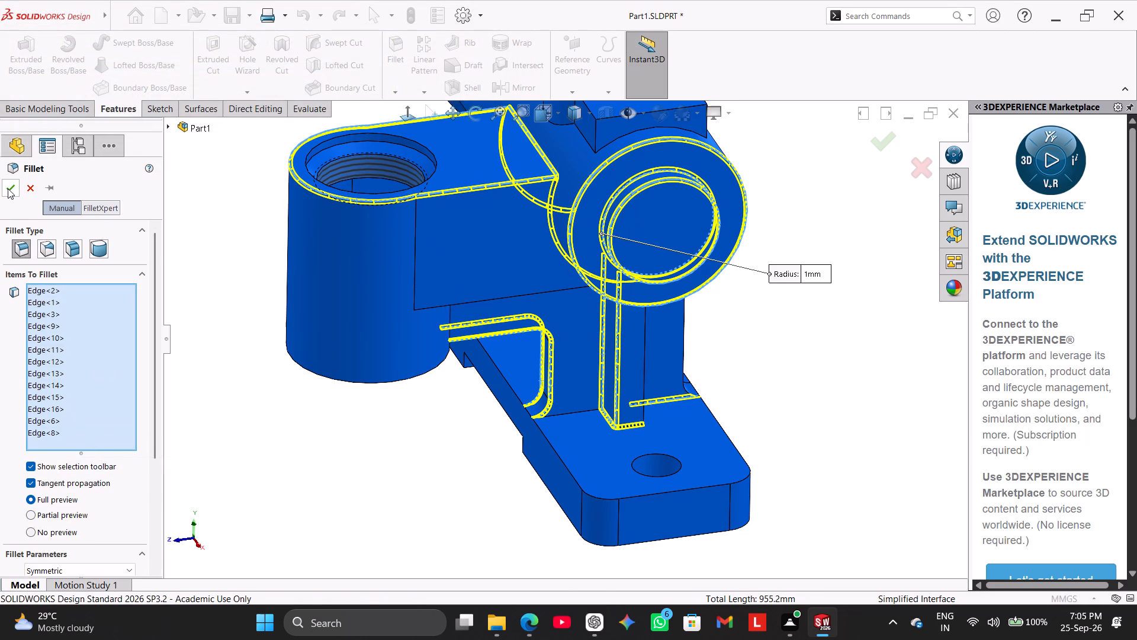
left_click(8, 188)
left_click(203, 353)
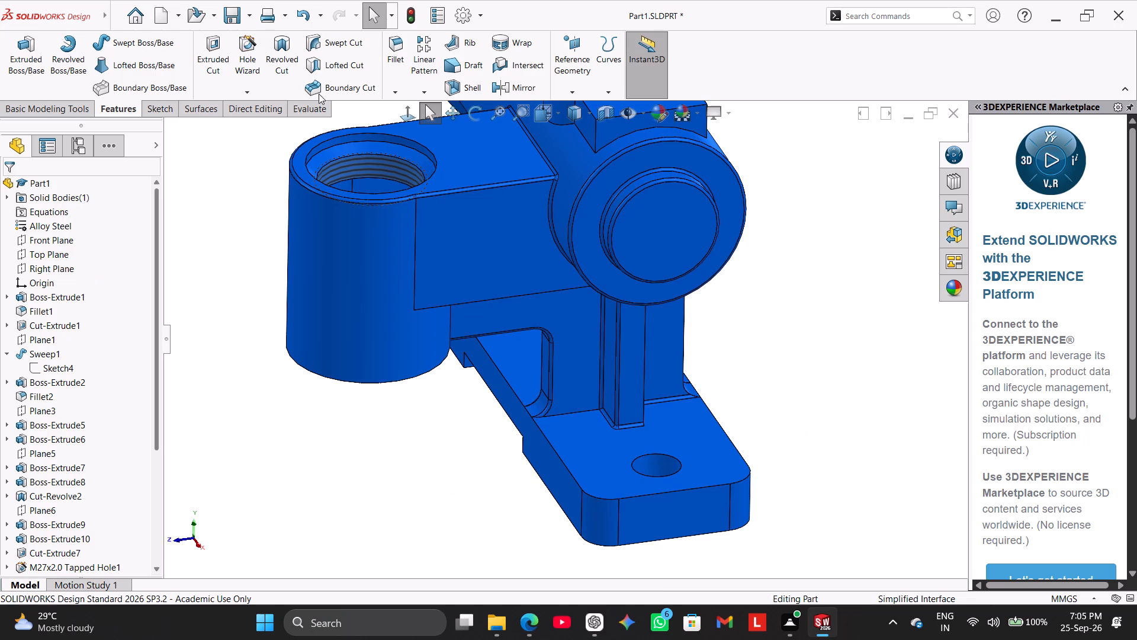
Start another 1 mm fillet with the support's bottom edge between the cut-out and the rib.
left_click(386, 55)
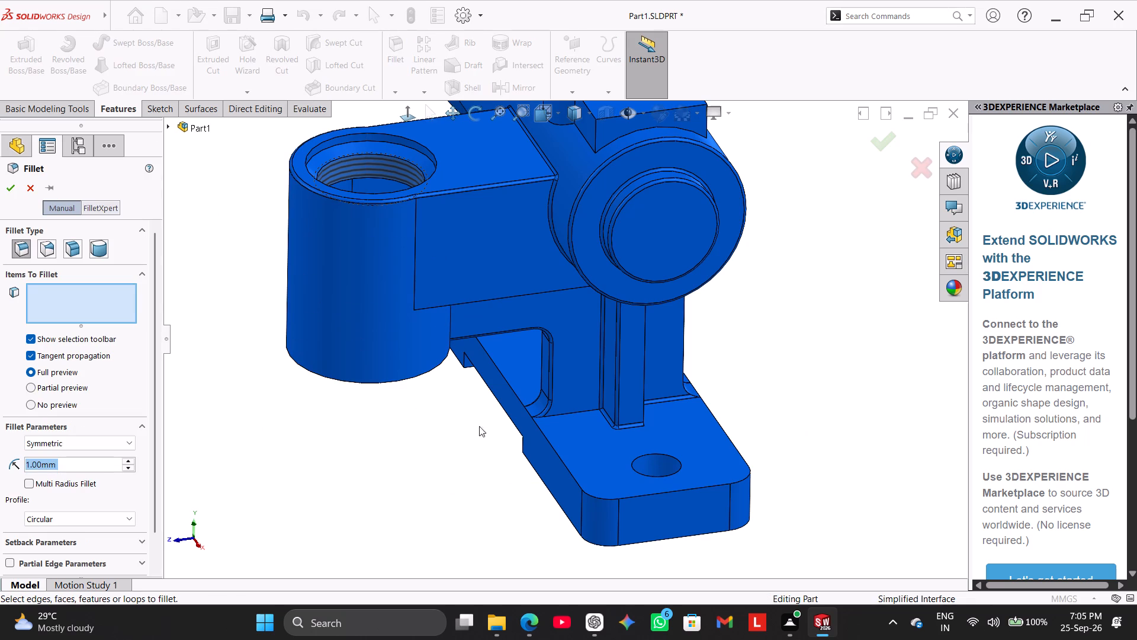
left_click(586, 409)
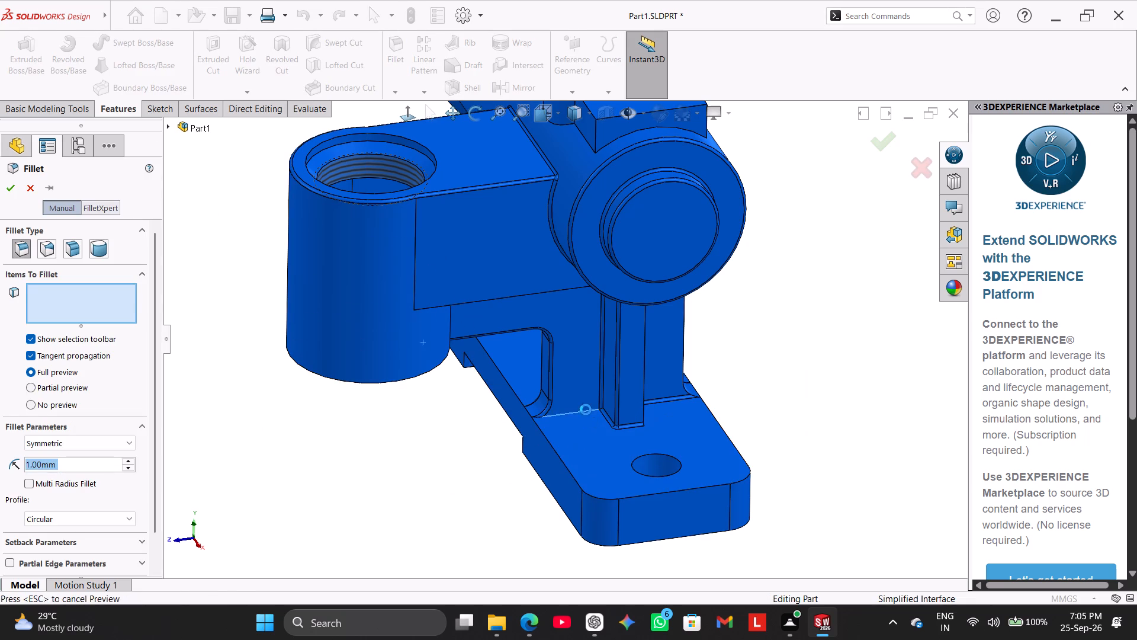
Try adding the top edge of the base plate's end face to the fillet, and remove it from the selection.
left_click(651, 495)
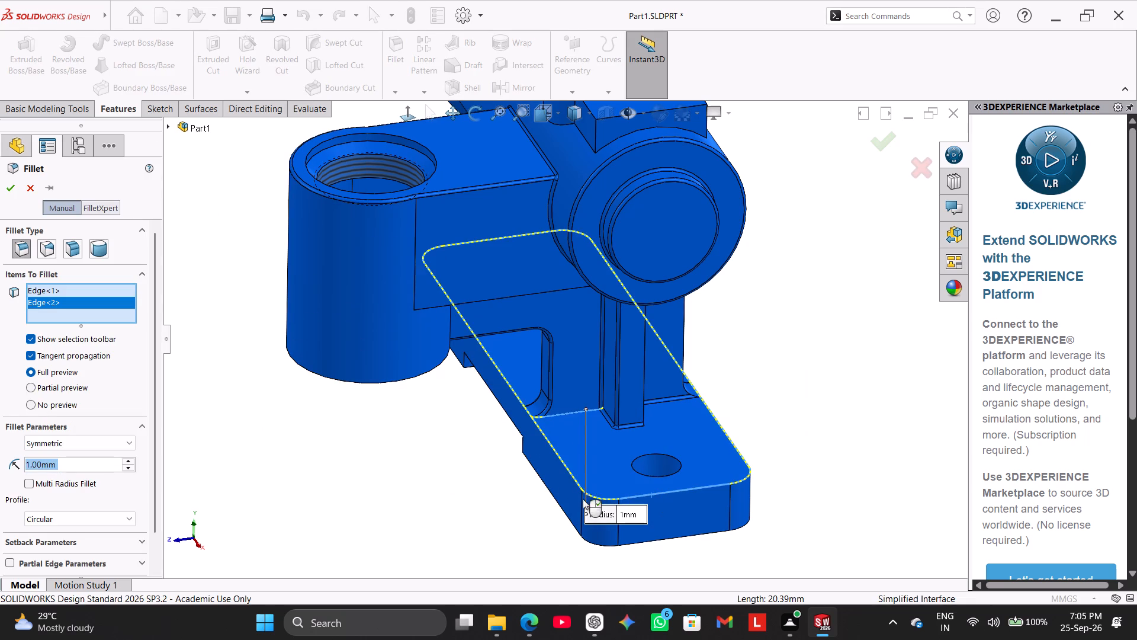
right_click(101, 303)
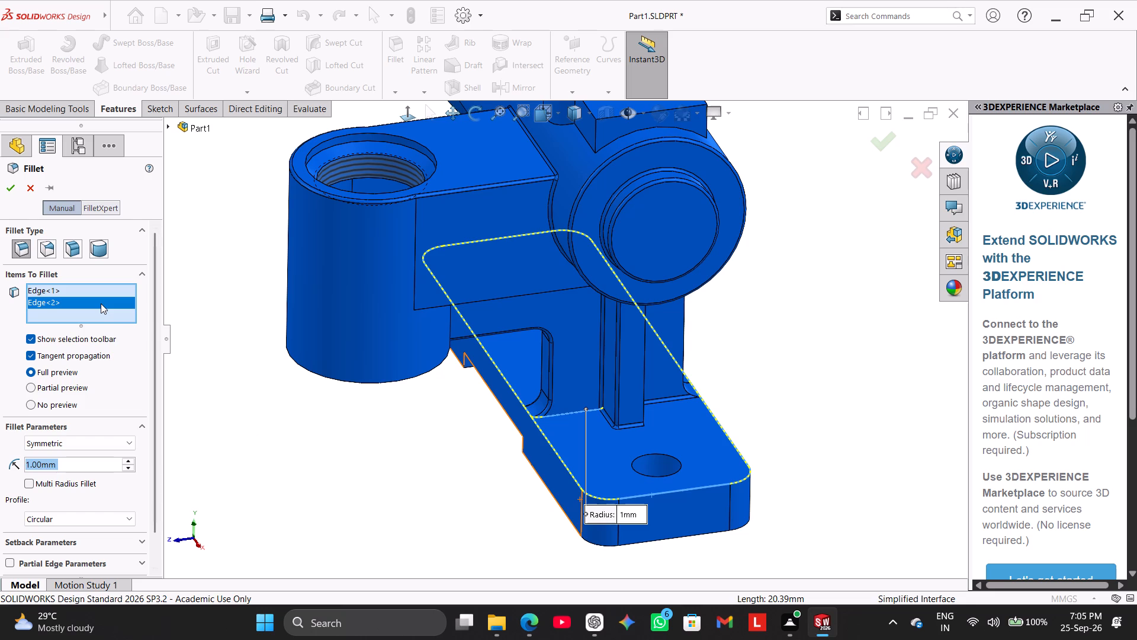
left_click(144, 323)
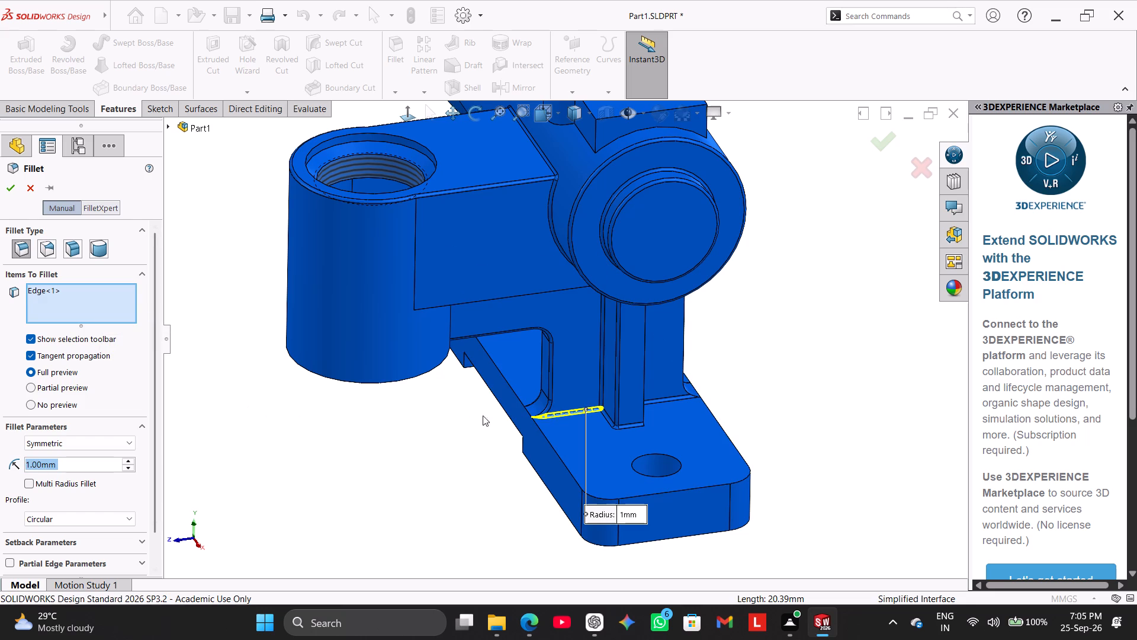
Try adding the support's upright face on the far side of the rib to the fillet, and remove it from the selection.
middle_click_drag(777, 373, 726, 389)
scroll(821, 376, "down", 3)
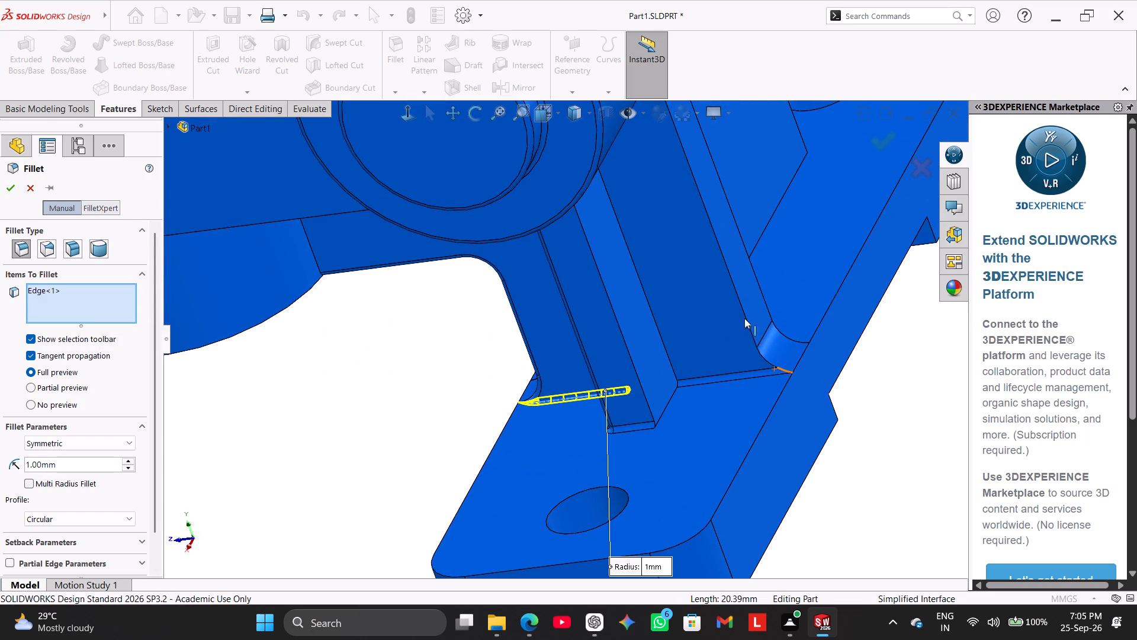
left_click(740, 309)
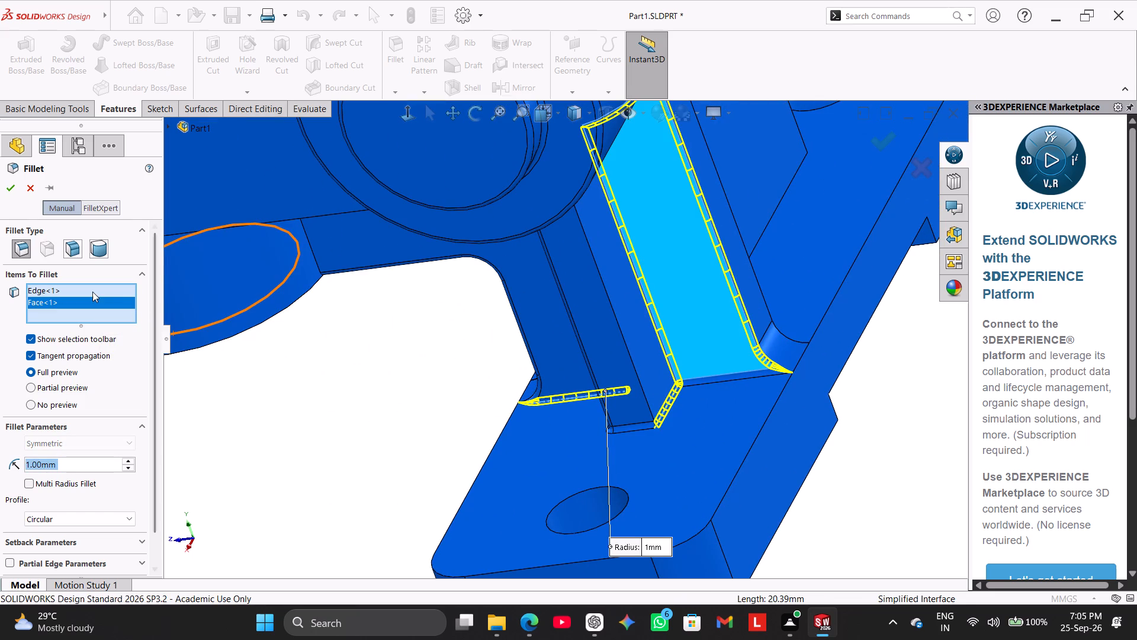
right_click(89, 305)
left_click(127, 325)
Add the support's two parallel upright edges on the far side of the rib to the 1 mm fillet.
scroll(672, 314, "down", 2)
left_click(739, 248)
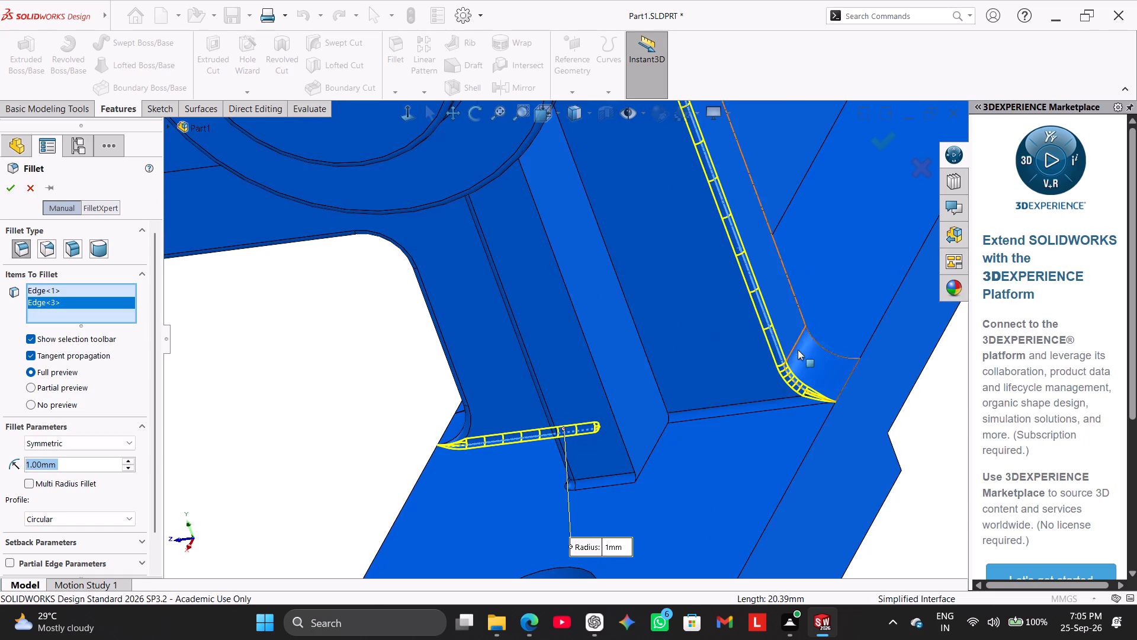
scroll(800, 350, "up", 2)
middle_click_drag(773, 324, 712, 353)
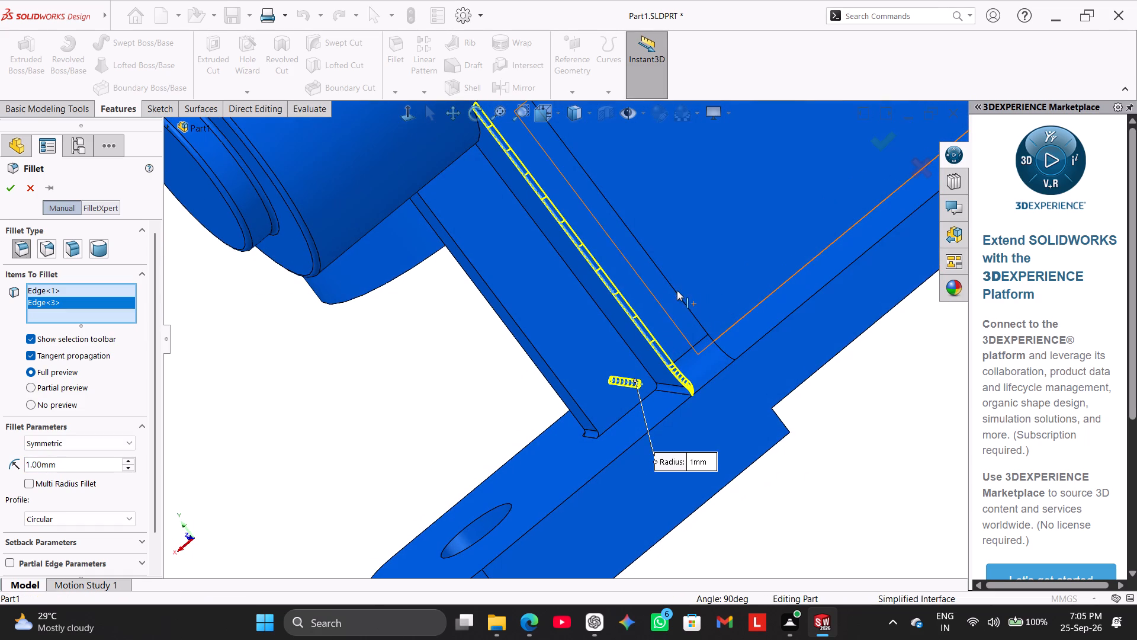
left_click(676, 289)
scroll(735, 373, "up", 4)
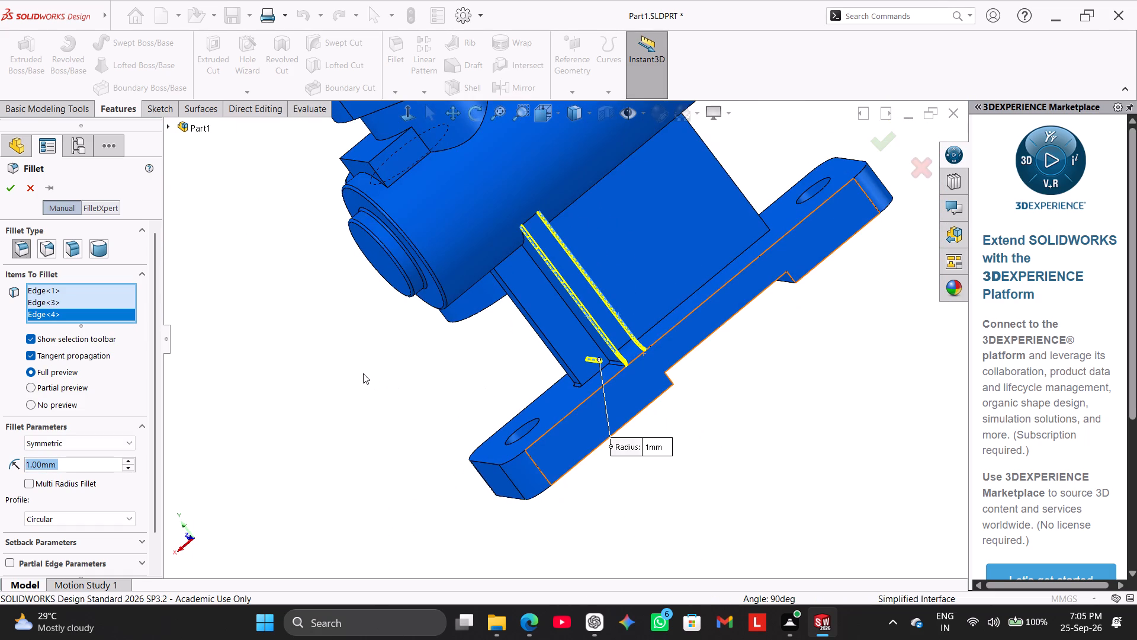
Add the edges of the small block beneath the flange, including where it meets the barrel, to the 1 mm fillet.
middle_click_drag(259, 382, 363, 408)
scroll(362, 361, "up", 2)
scroll(447, 242, "down", 3)
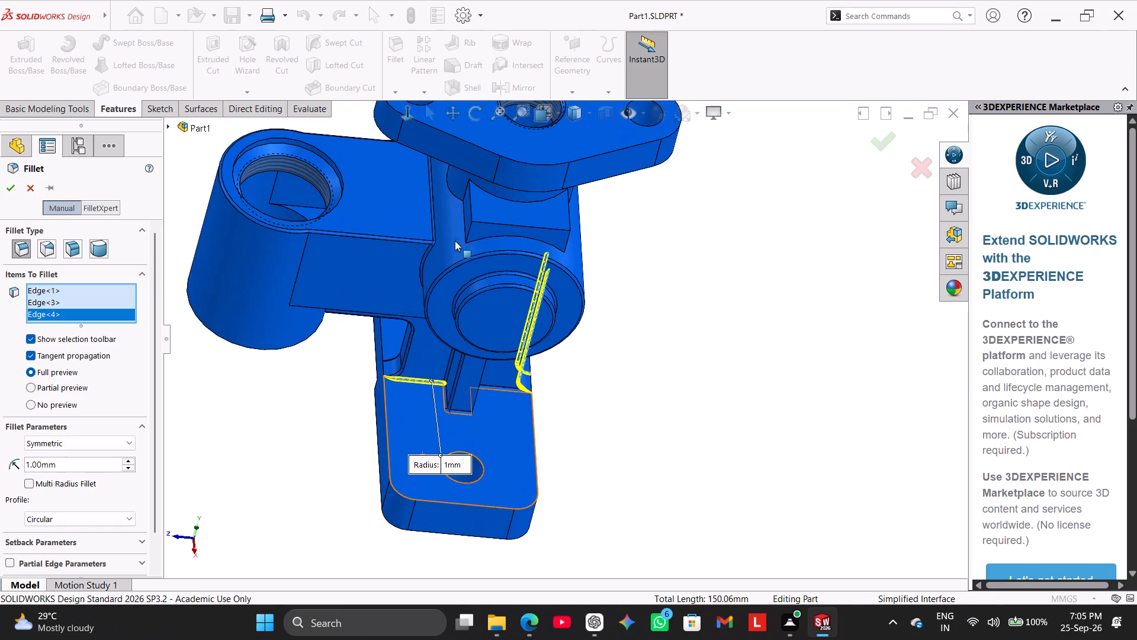
left_click(525, 227)
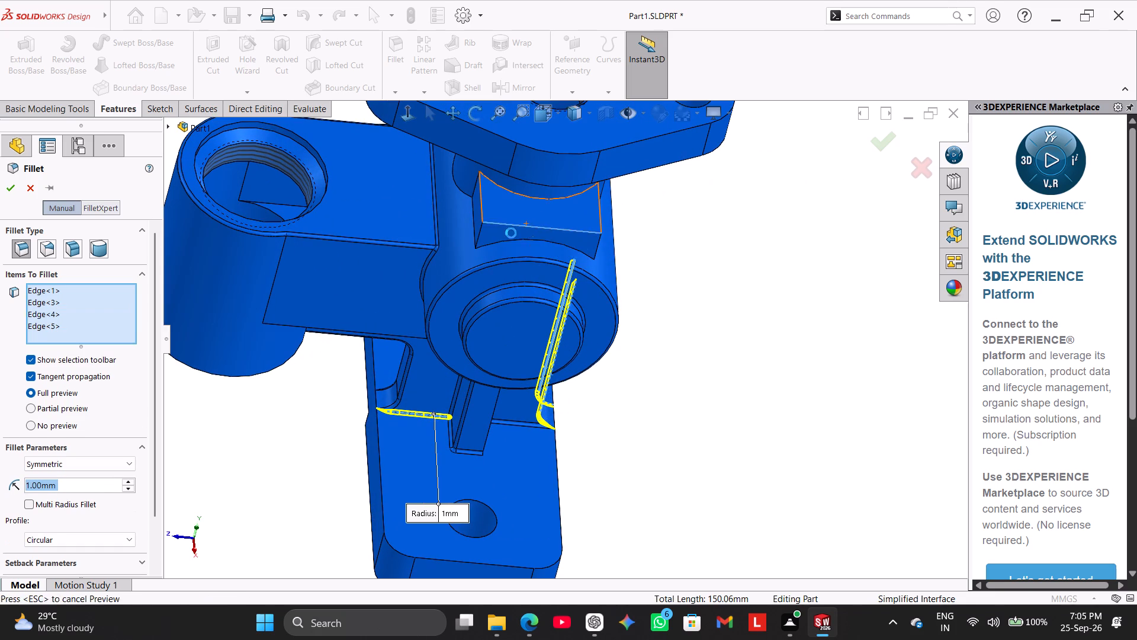
left_click(479, 245)
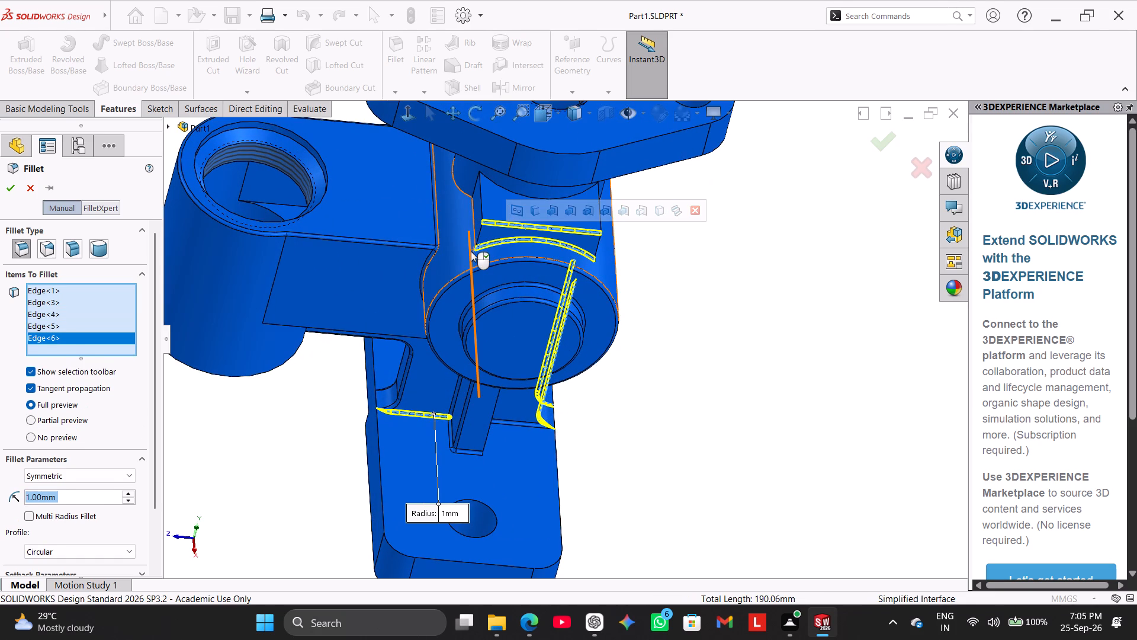
scroll(486, 238, "down", 2)
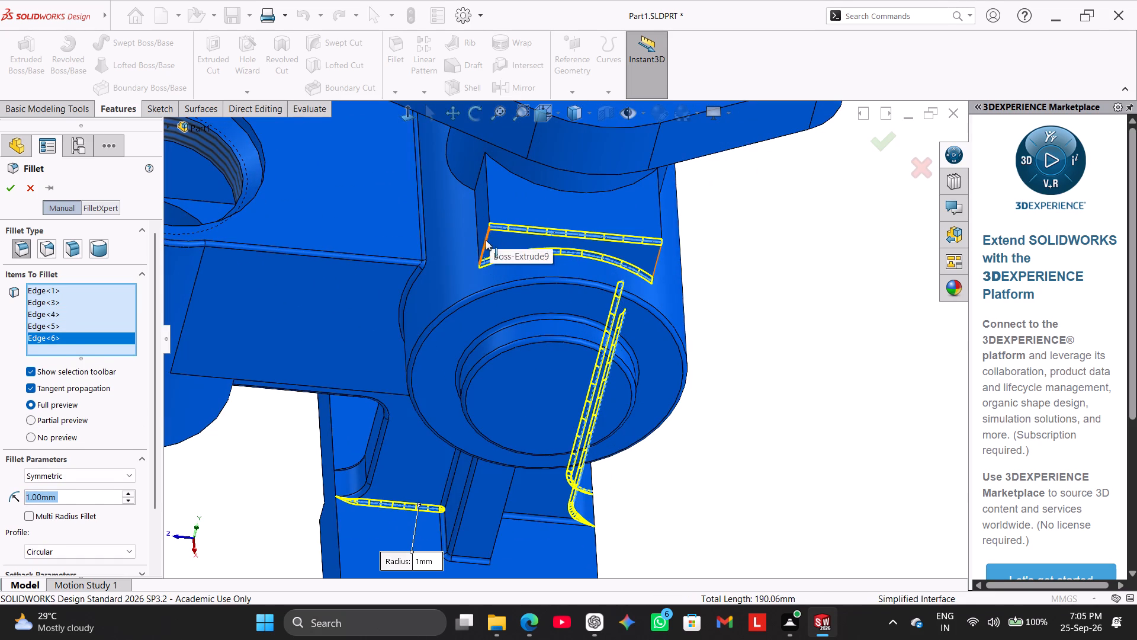
left_click(485, 241)
middle_click_drag(706, 246, 656, 240)
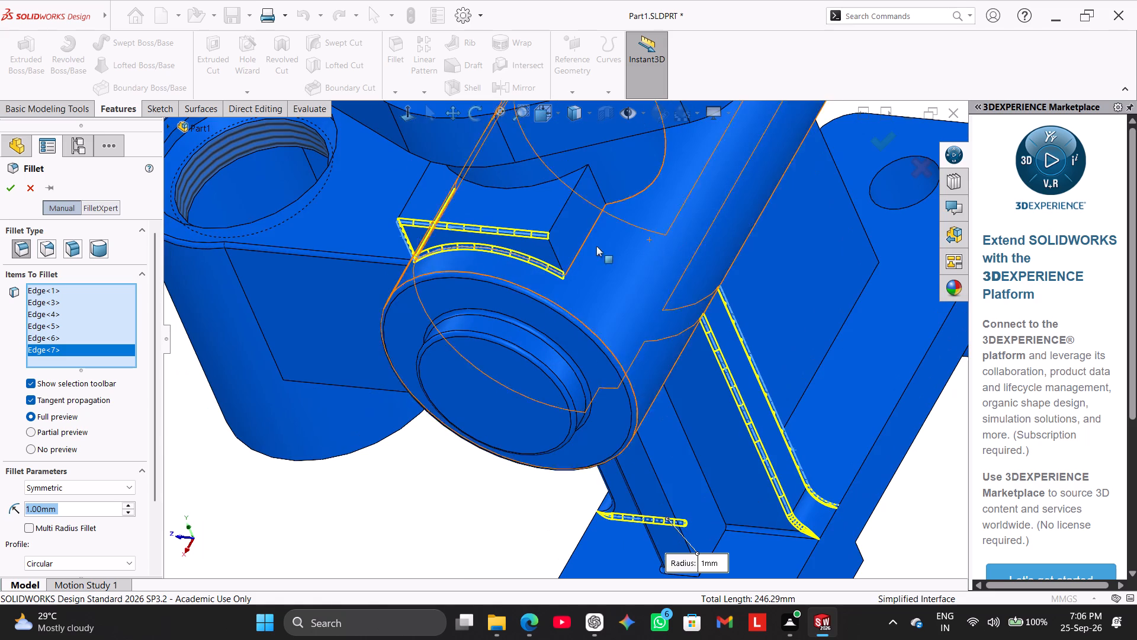
left_click(555, 252)
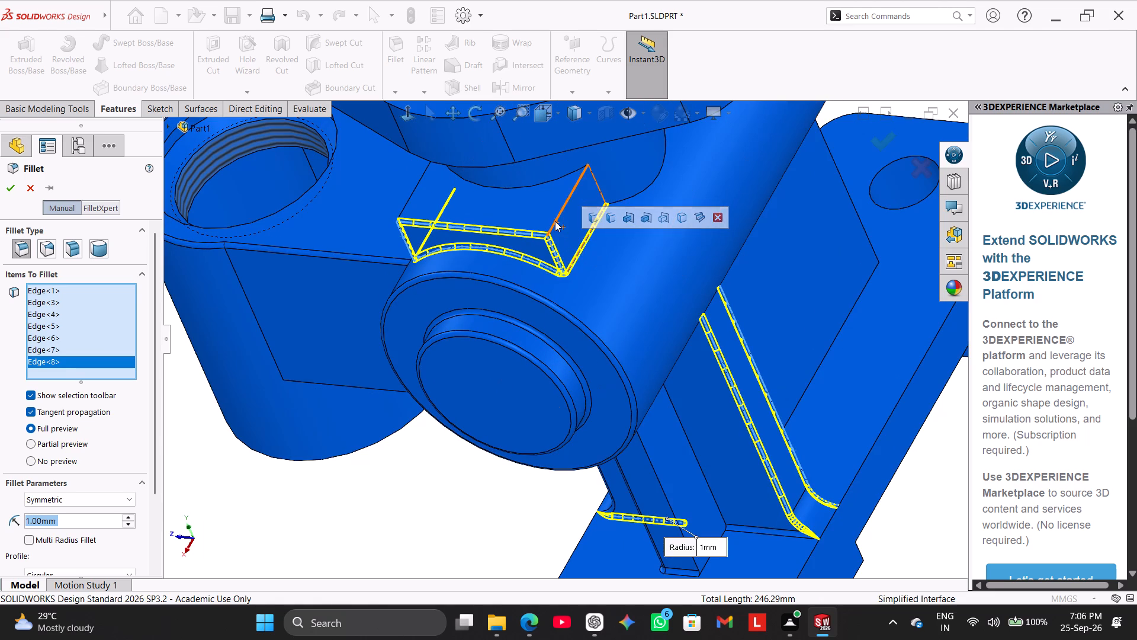
left_click(554, 219)
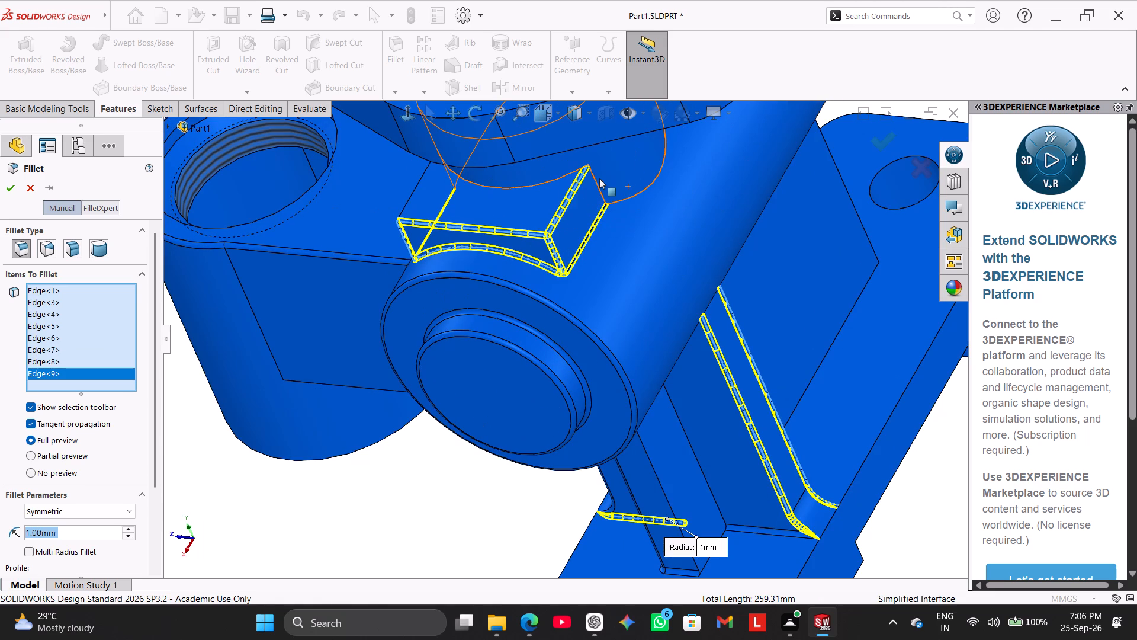
left_click(594, 180)
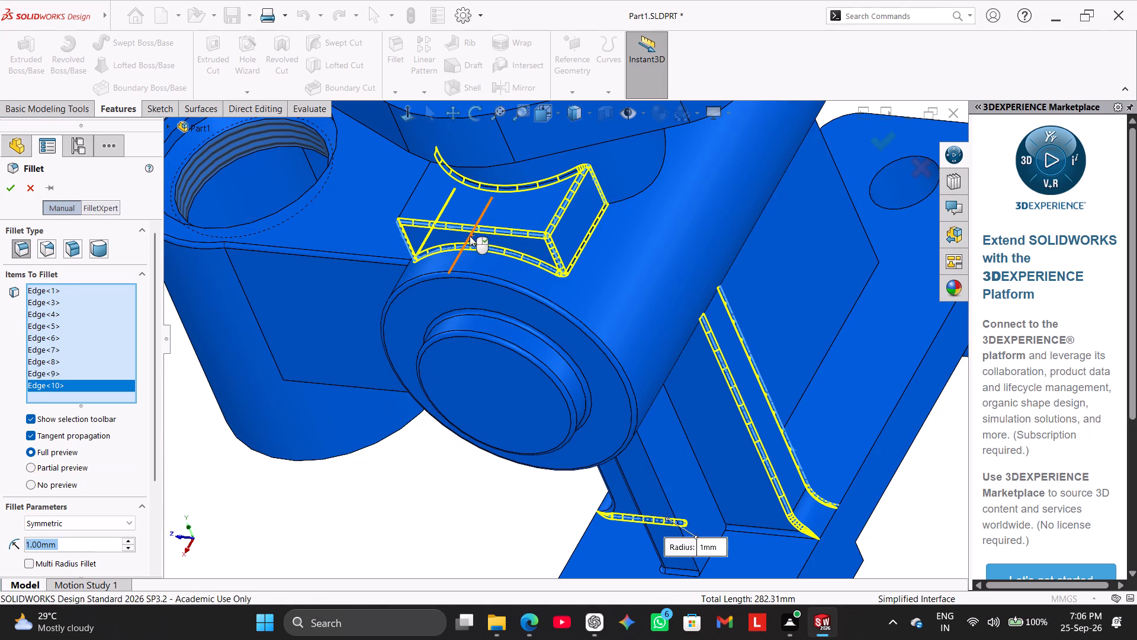
middle_click_drag(487, 234, 571, 249)
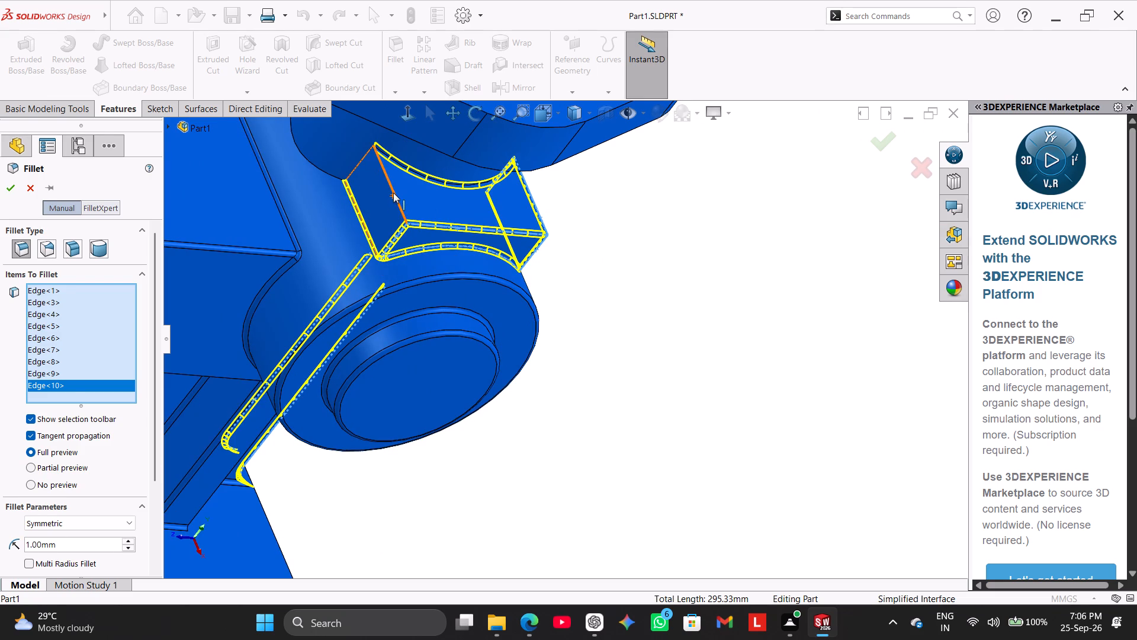
left_click(393, 193)
scroll(430, 214, "up", 2)
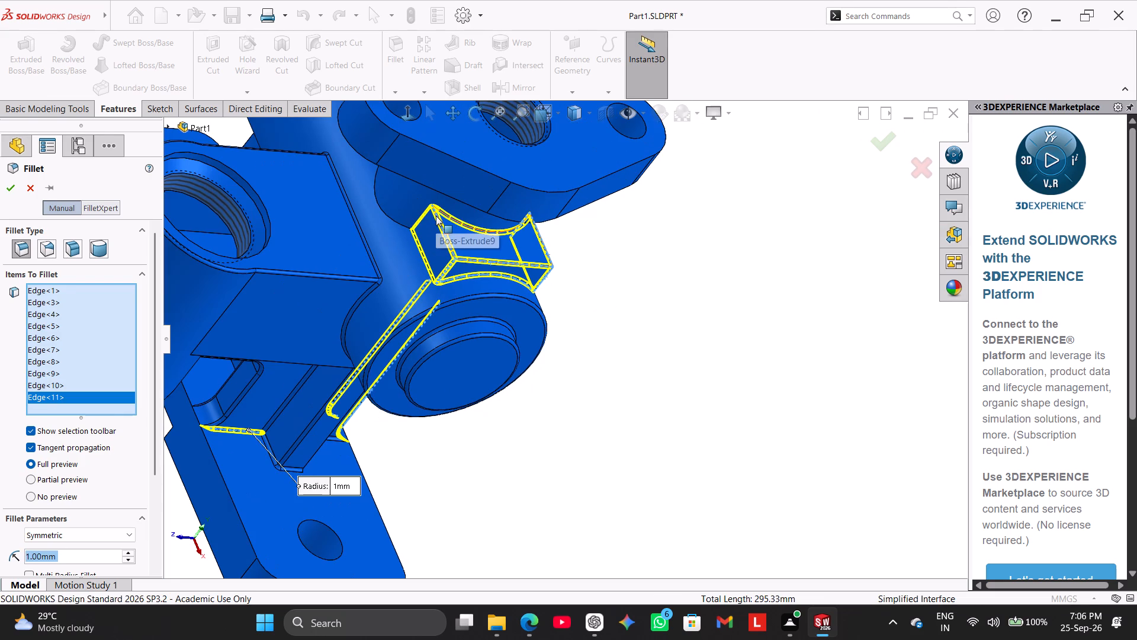
Add the edge where the flange's neck meets the barrel and the flange's upper and lower outlines to the 1 mm fillet.
left_click(390, 217)
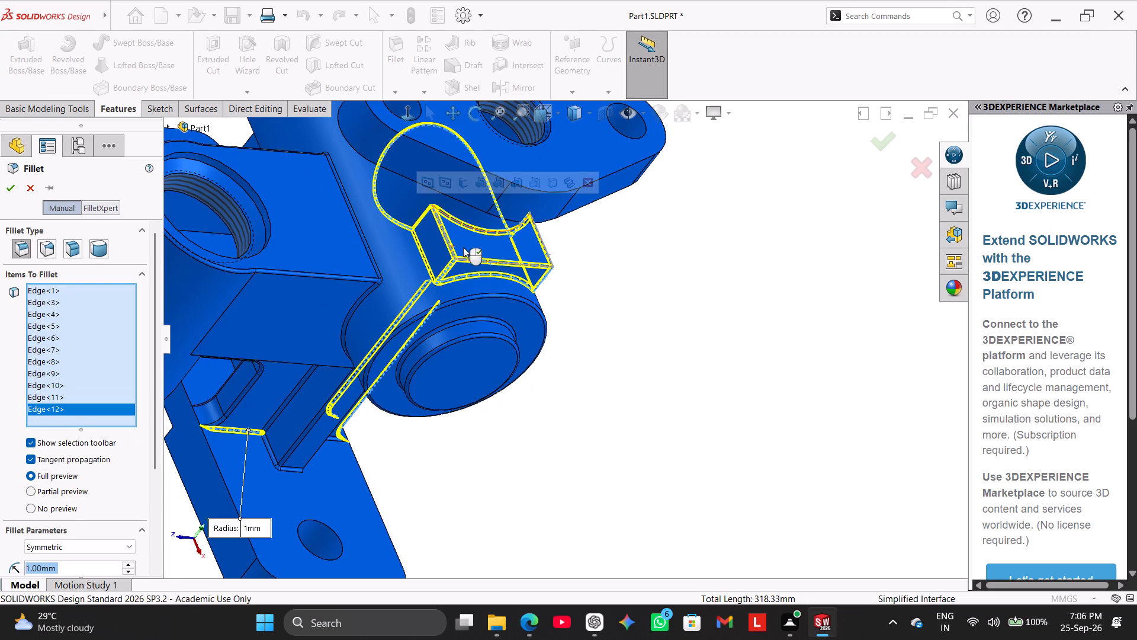
scroll(463, 247, "up", 3)
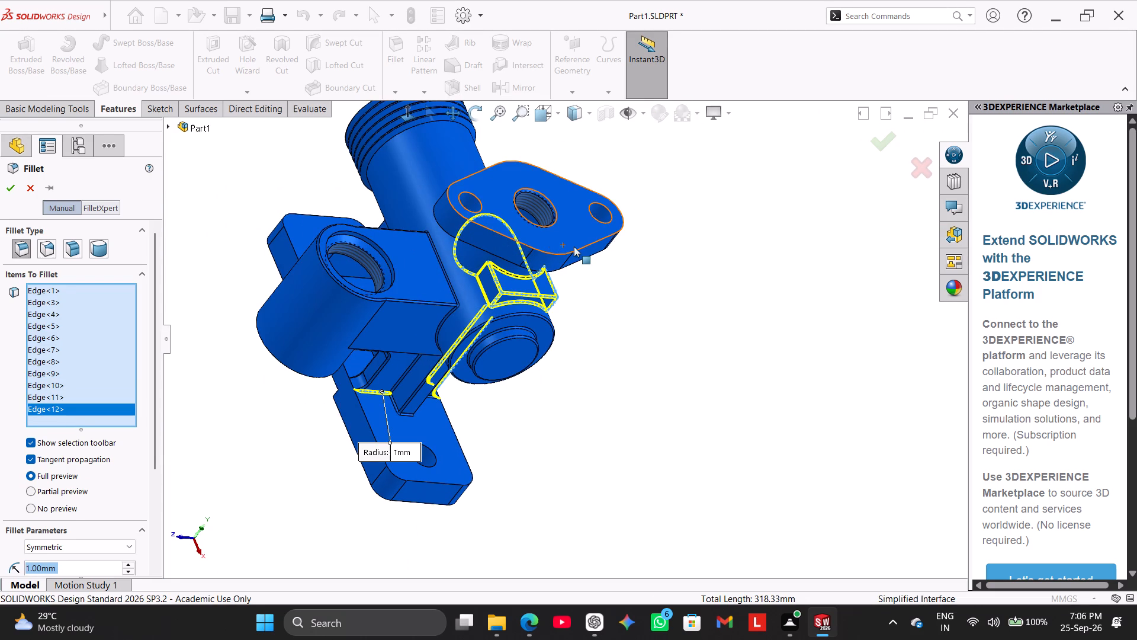
left_click(563, 252)
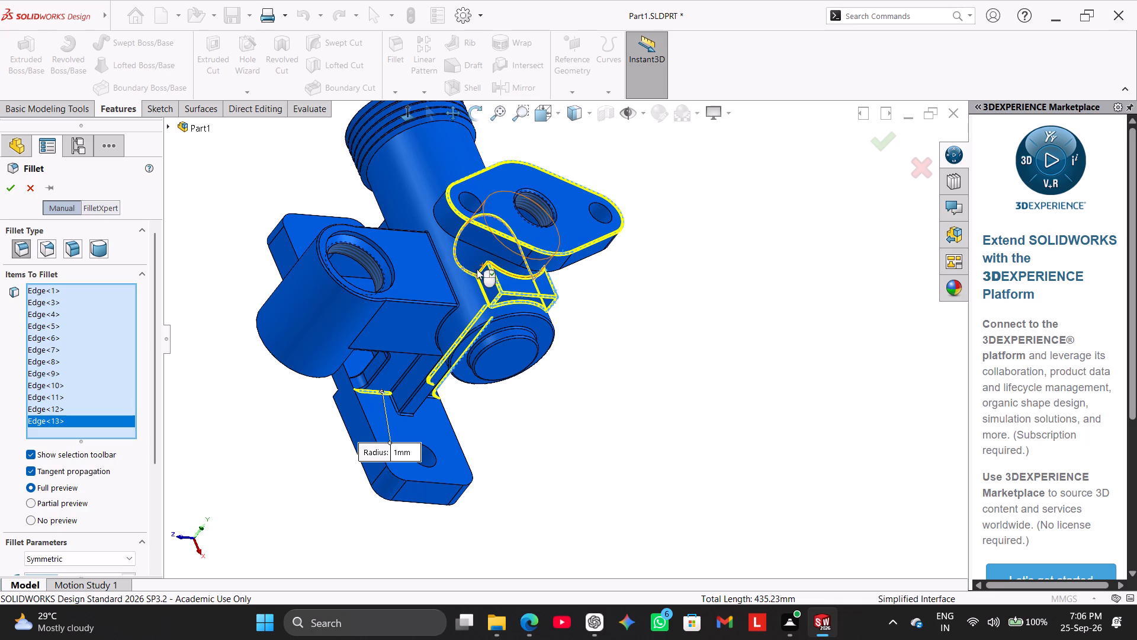
scroll(439, 255, "down", 3)
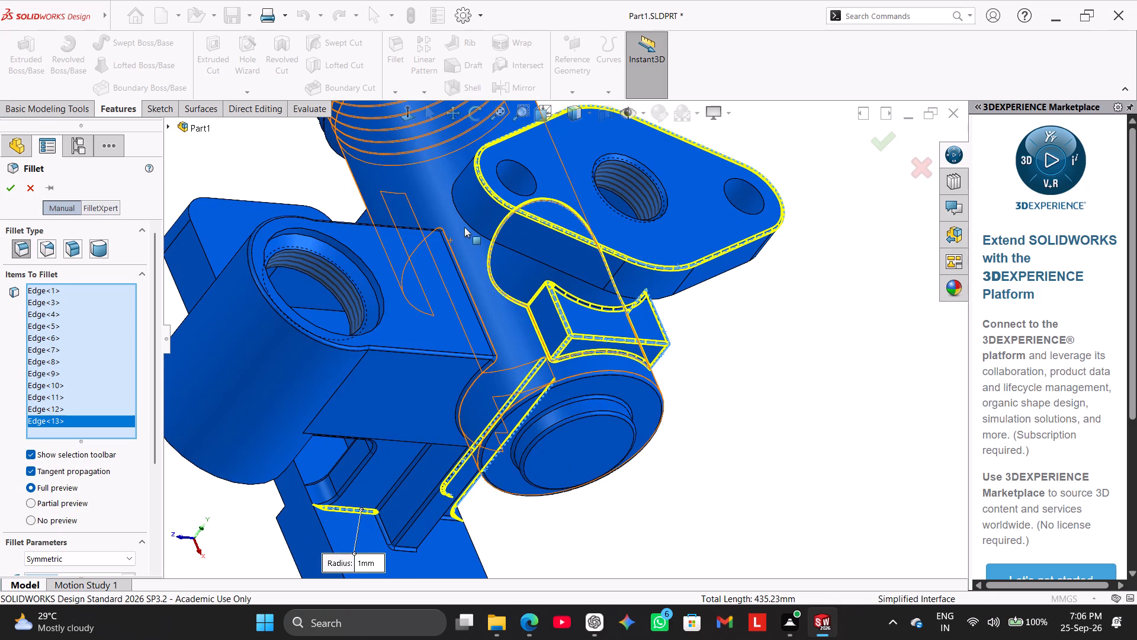
left_click(466, 223)
scroll(547, 307, "up", 2)
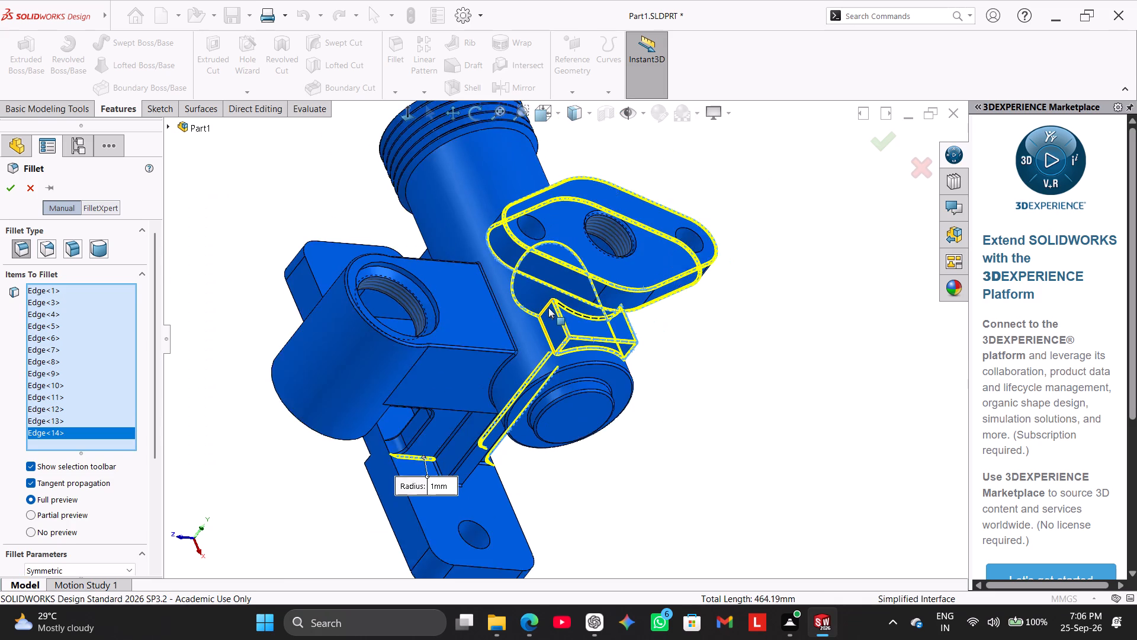
Add the bottom circular edge of the threaded side cylinder to the 1 mm fillet.
scroll(548, 308, "up", 1)
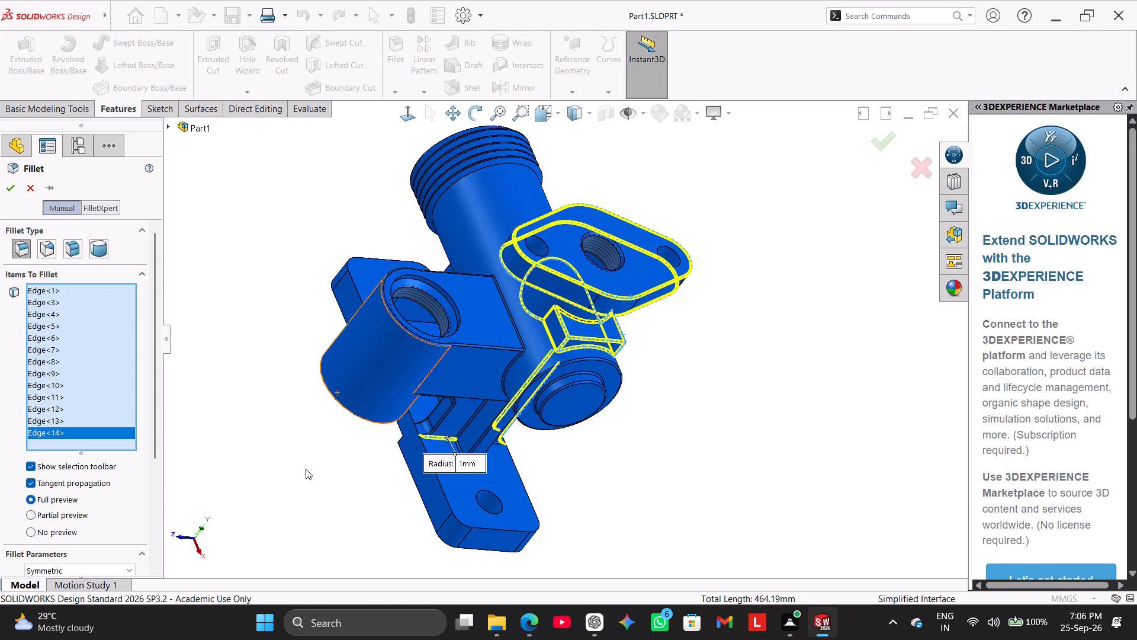
left_click(354, 417)
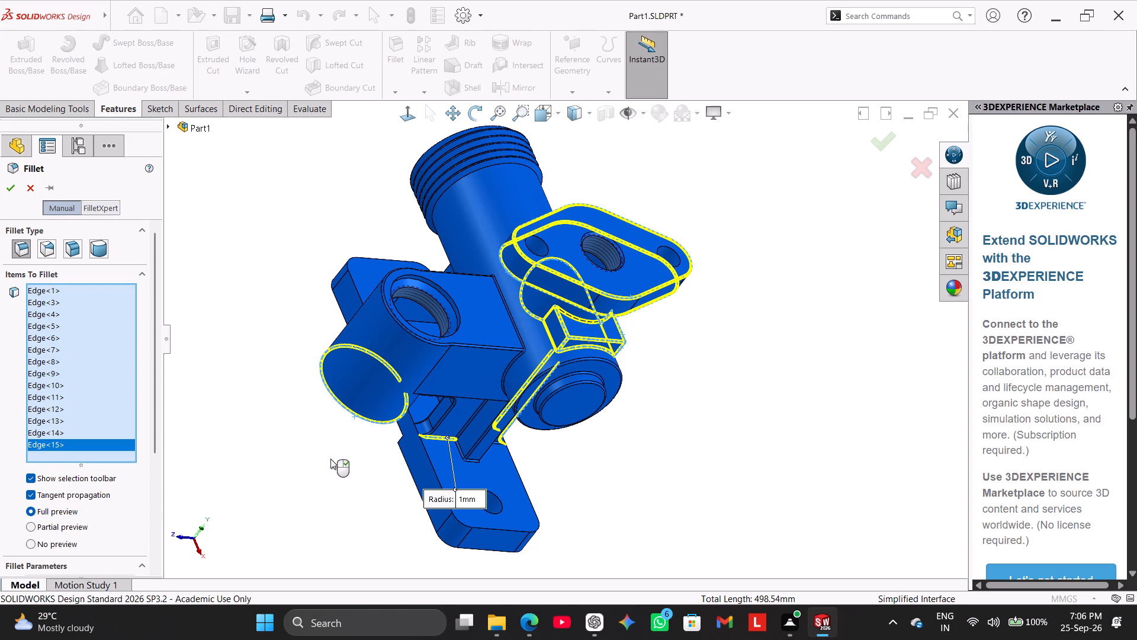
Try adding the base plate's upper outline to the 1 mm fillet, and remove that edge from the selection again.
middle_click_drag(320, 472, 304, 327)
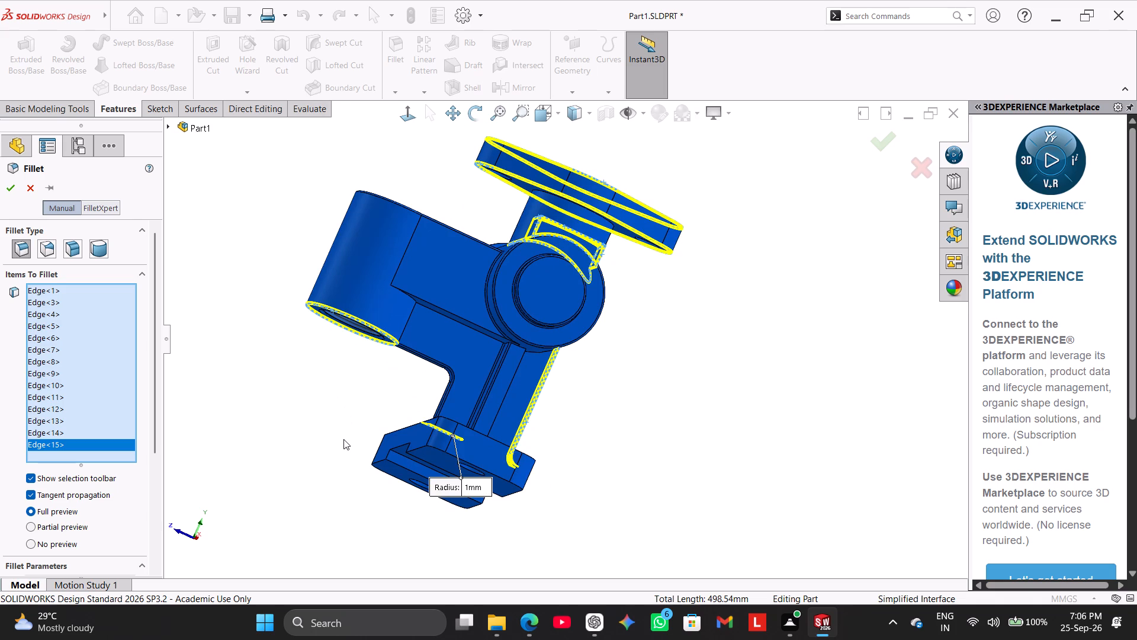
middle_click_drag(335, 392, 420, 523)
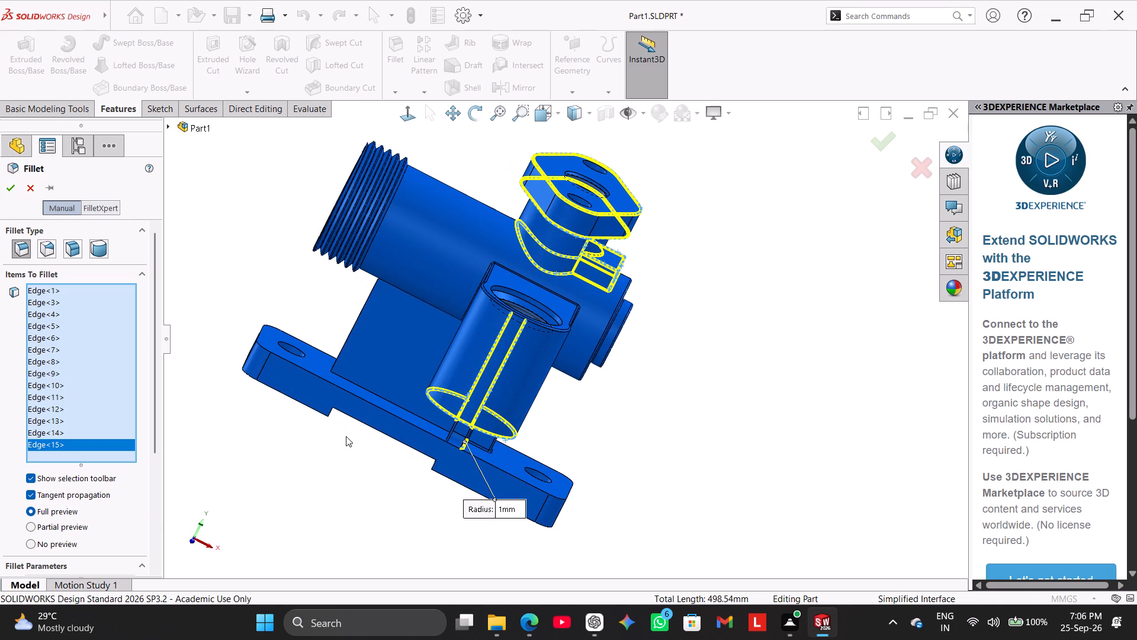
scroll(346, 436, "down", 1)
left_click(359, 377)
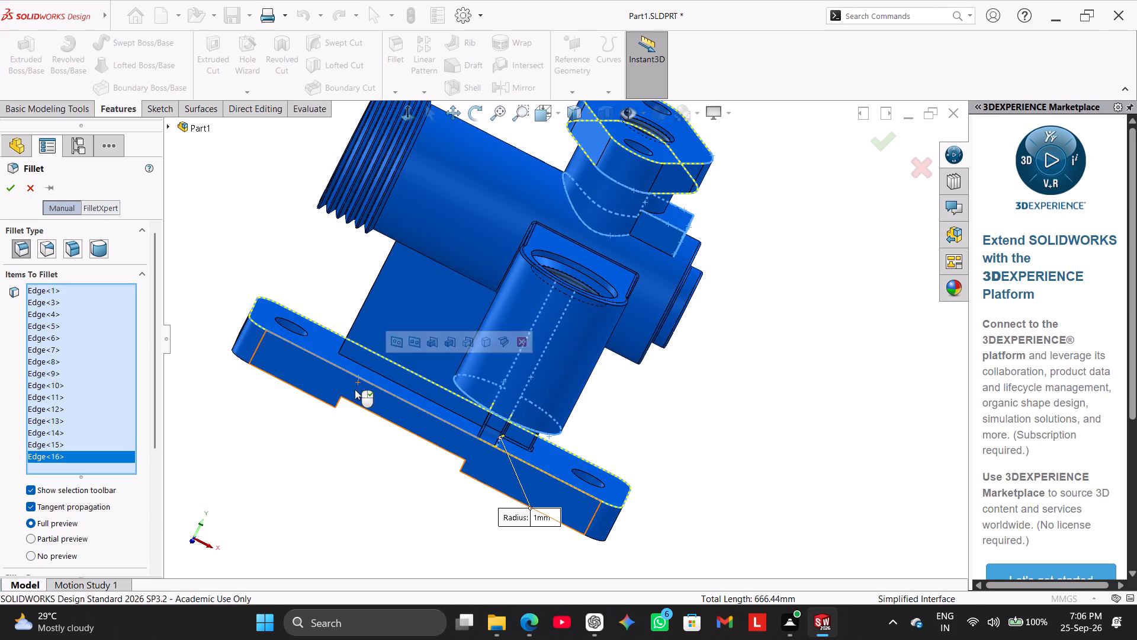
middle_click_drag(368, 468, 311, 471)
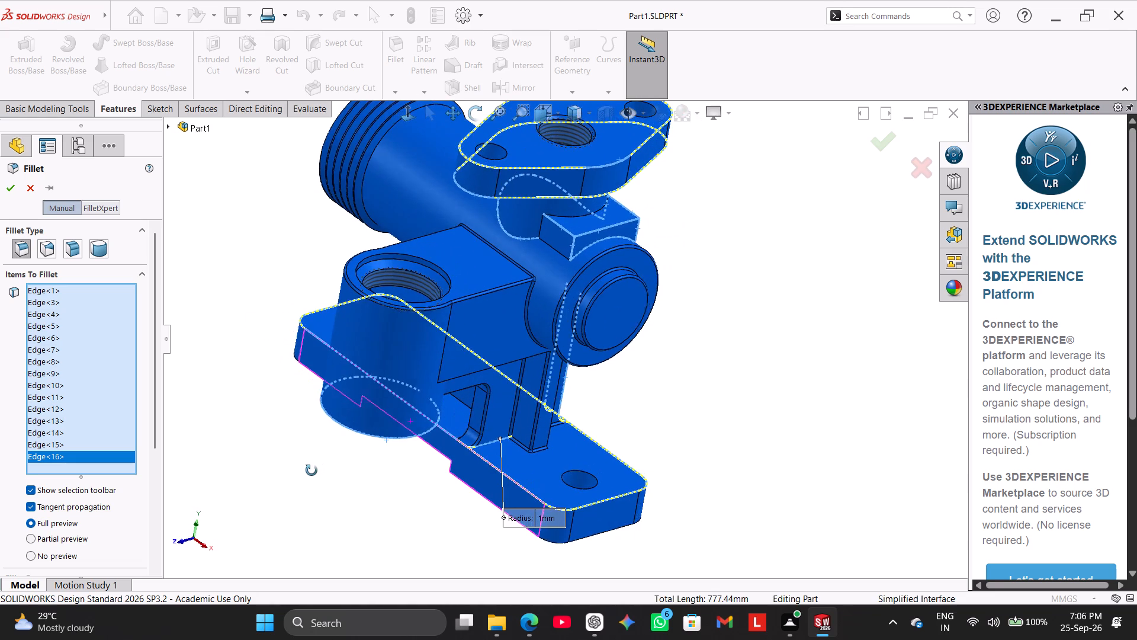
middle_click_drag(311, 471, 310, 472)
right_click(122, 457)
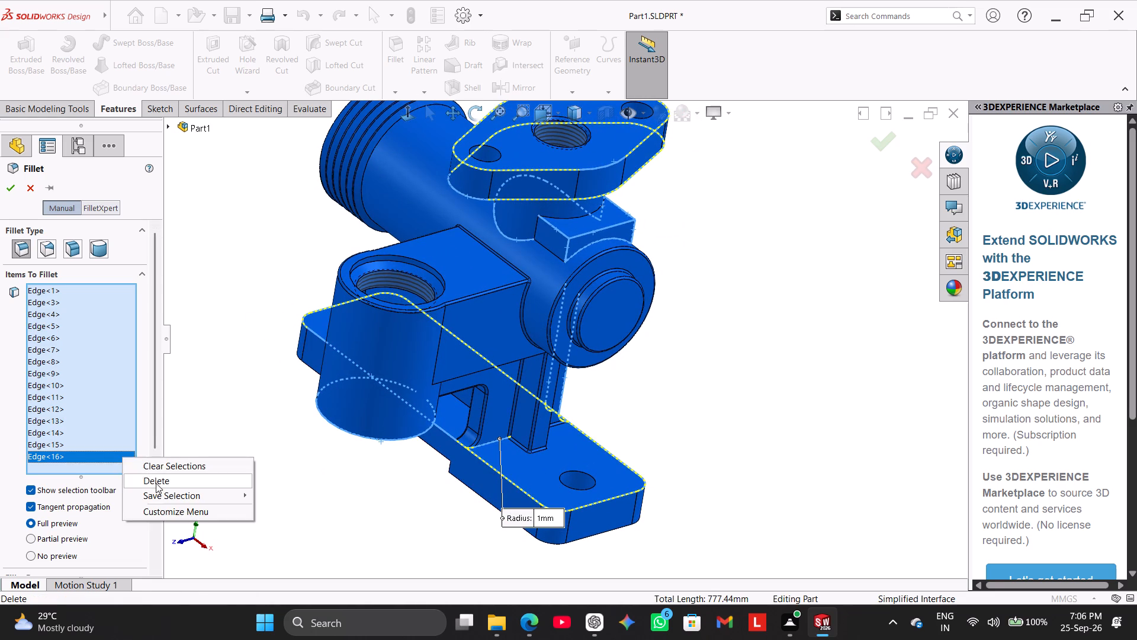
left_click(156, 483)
Apply the 1 mm fillet to the selected support, block, flange and side cylinder edges.
middle_click_drag(244, 296, 327, 391)
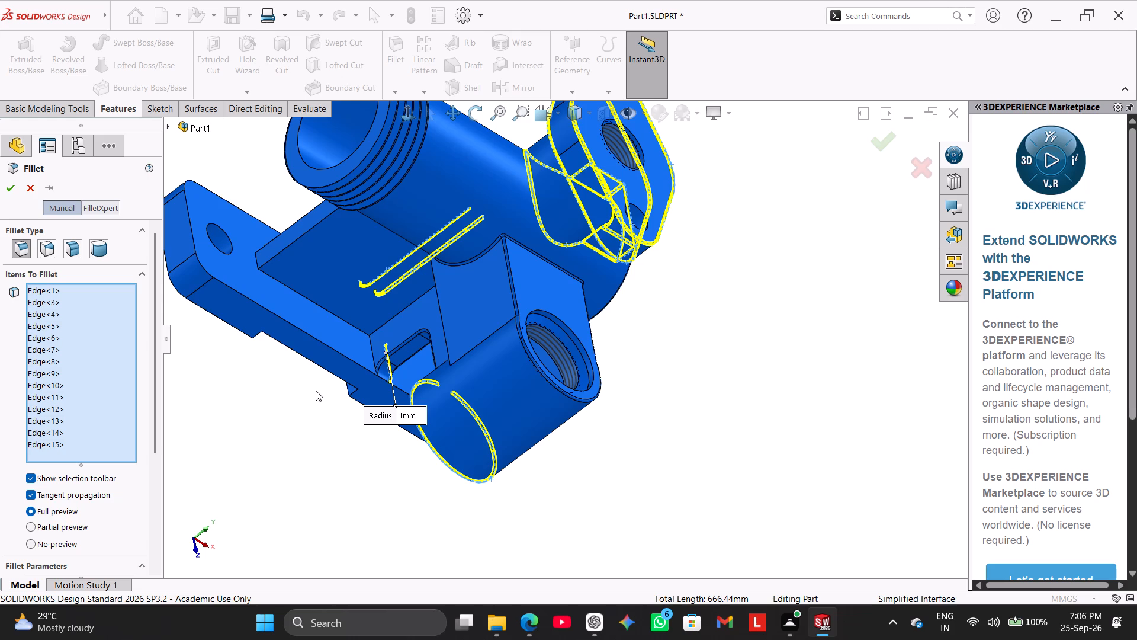
middle_click_drag(669, 325, 663, 459)
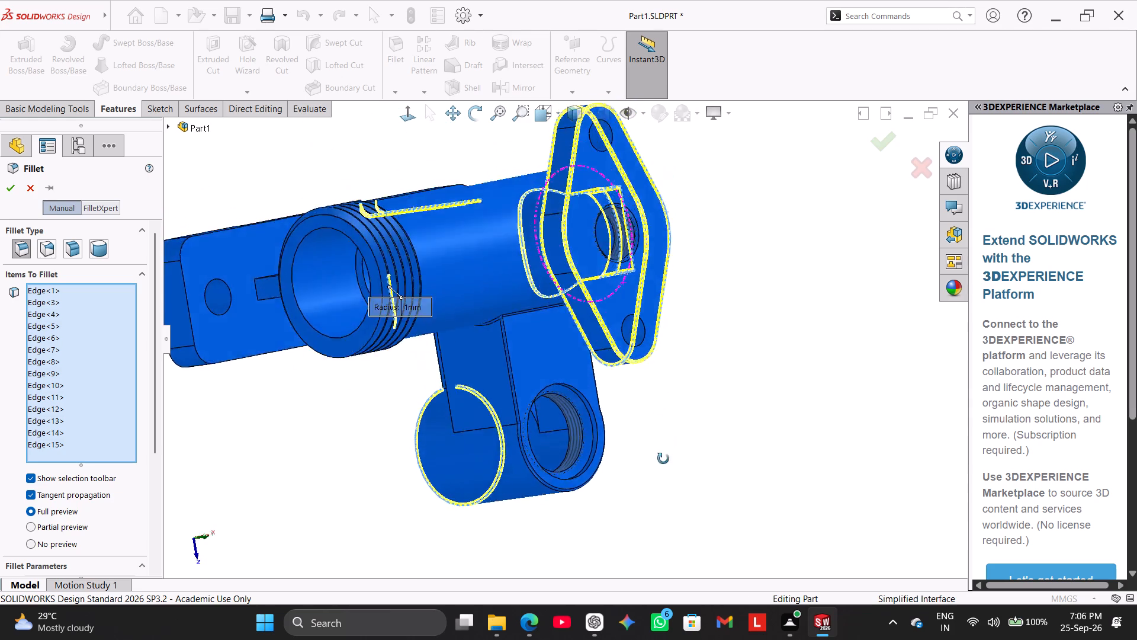
middle_click_drag(663, 459, 560, 522)
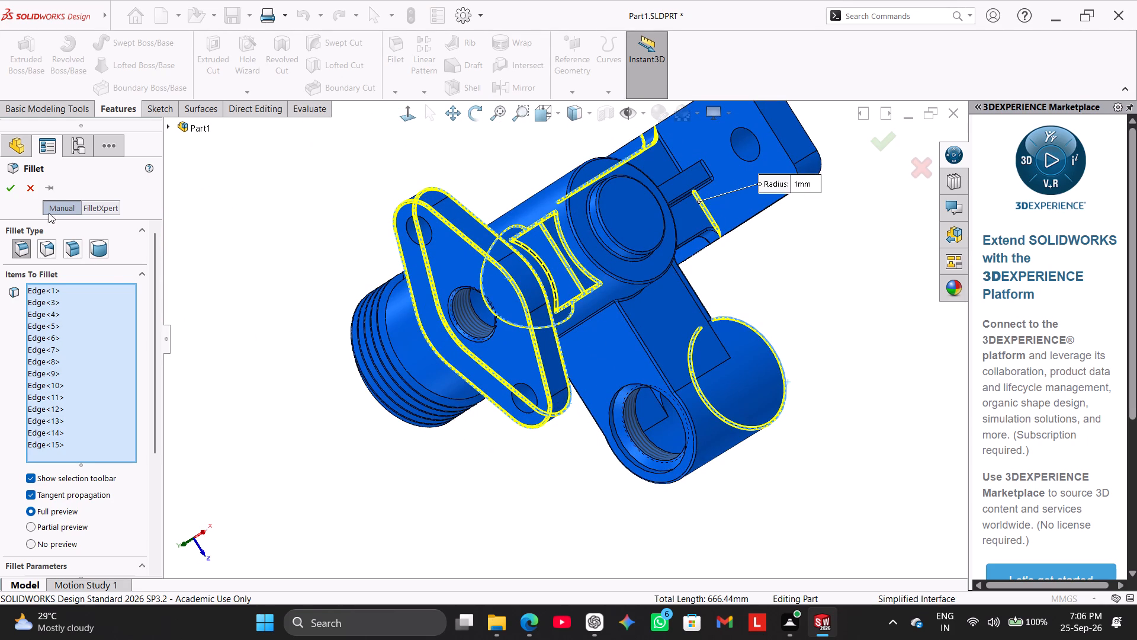
left_click(8, 188)
left_click(211, 236)
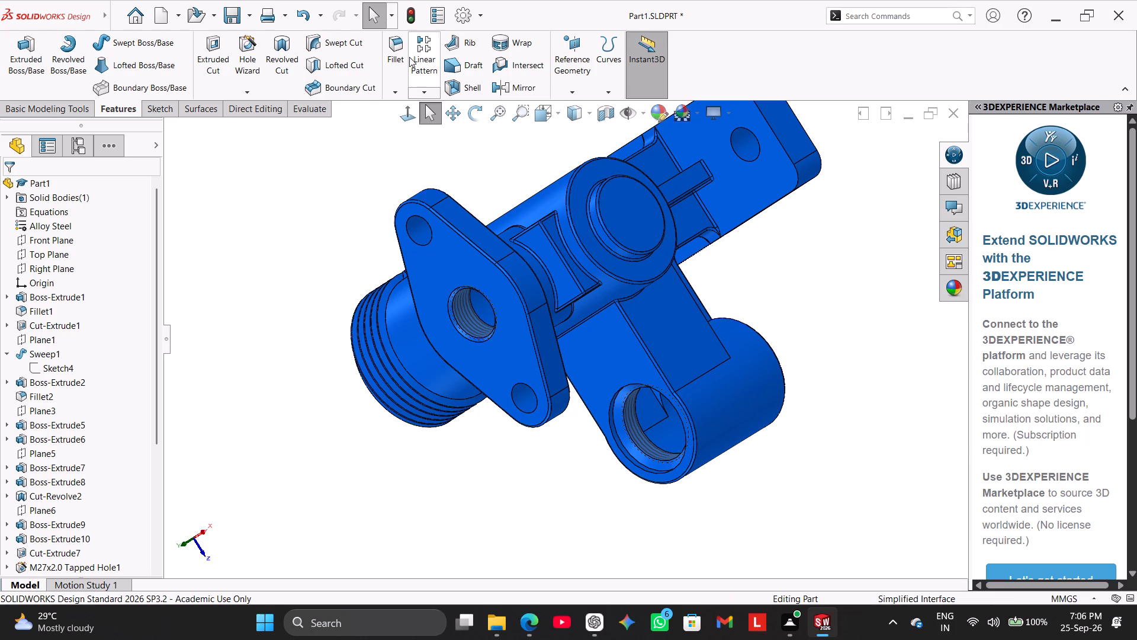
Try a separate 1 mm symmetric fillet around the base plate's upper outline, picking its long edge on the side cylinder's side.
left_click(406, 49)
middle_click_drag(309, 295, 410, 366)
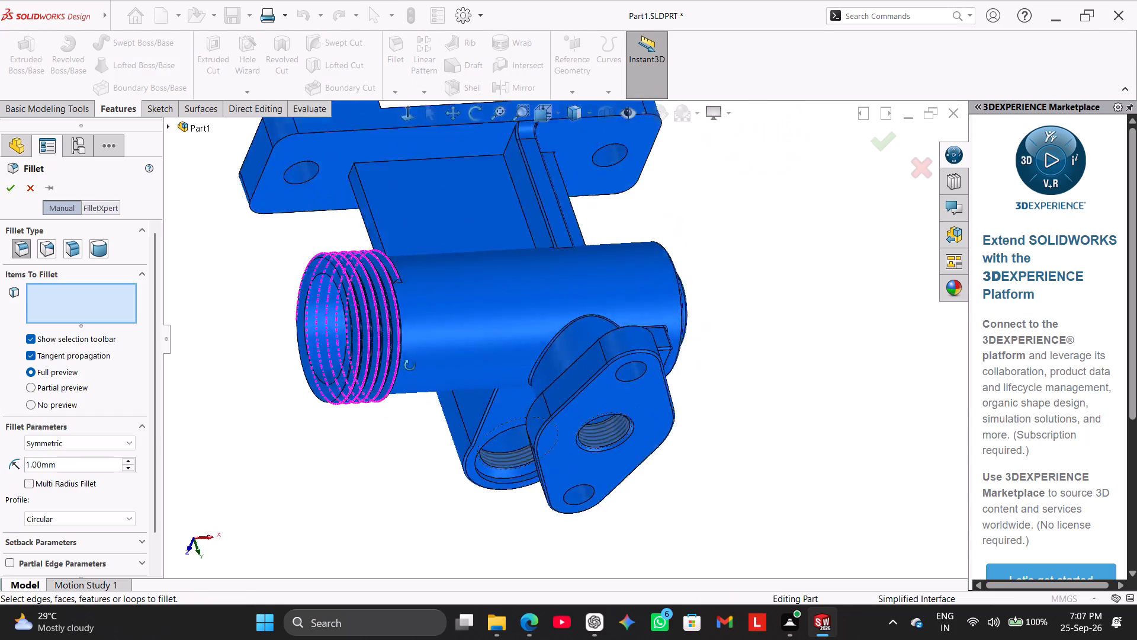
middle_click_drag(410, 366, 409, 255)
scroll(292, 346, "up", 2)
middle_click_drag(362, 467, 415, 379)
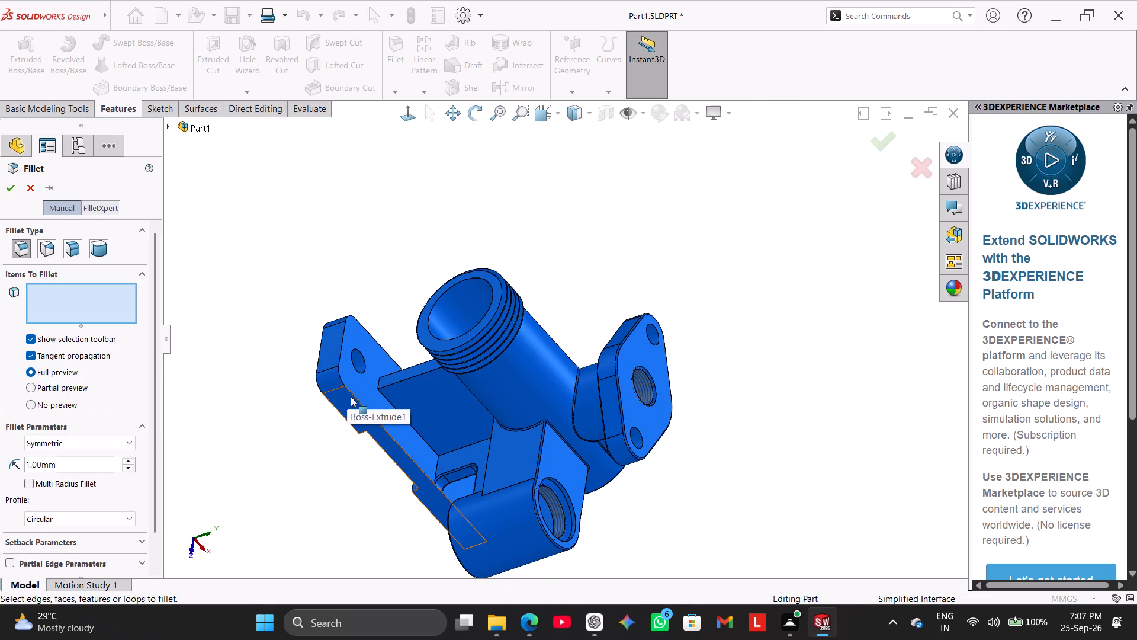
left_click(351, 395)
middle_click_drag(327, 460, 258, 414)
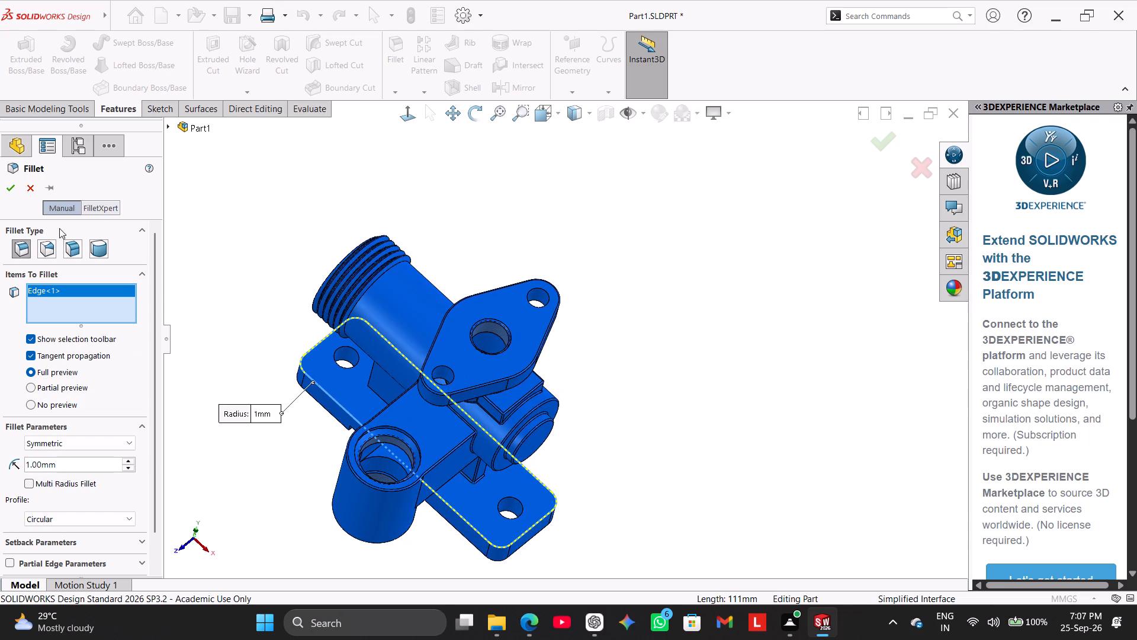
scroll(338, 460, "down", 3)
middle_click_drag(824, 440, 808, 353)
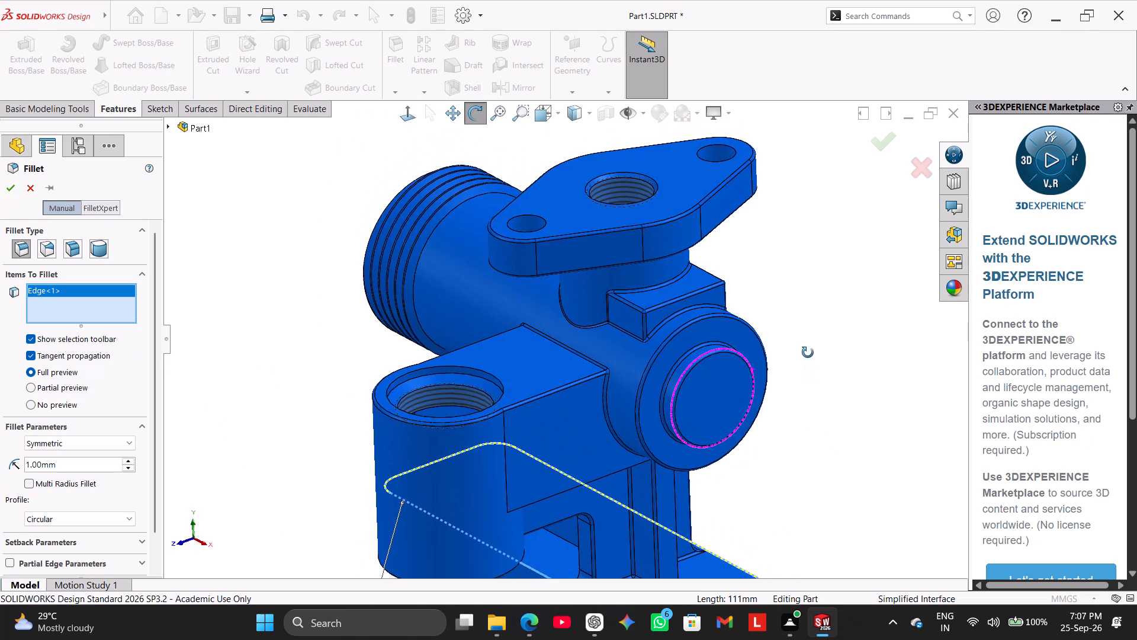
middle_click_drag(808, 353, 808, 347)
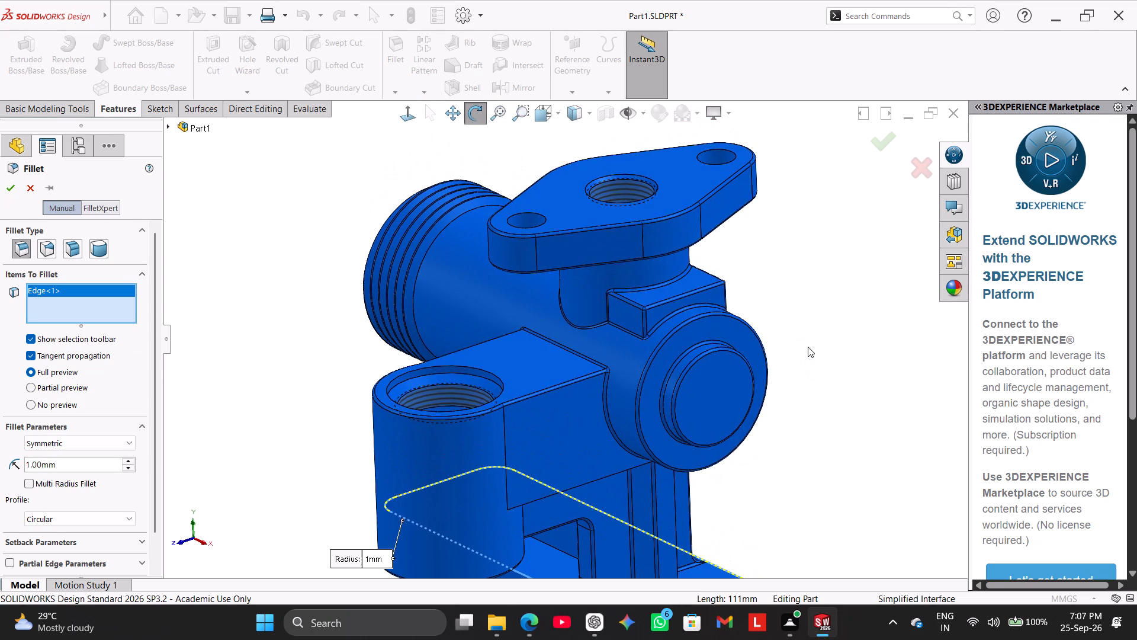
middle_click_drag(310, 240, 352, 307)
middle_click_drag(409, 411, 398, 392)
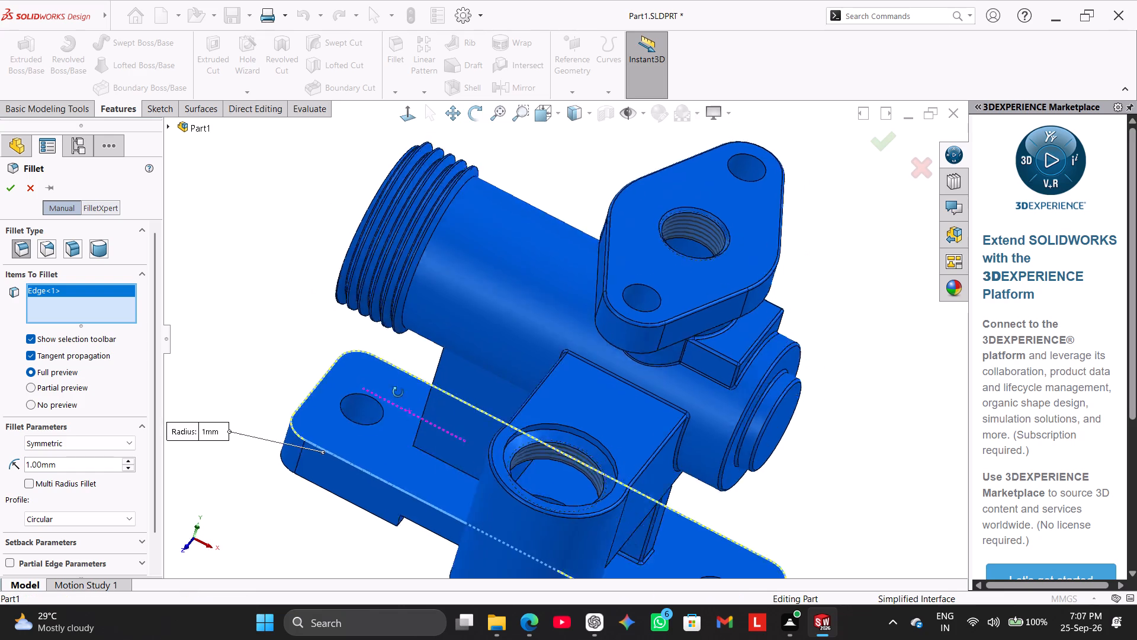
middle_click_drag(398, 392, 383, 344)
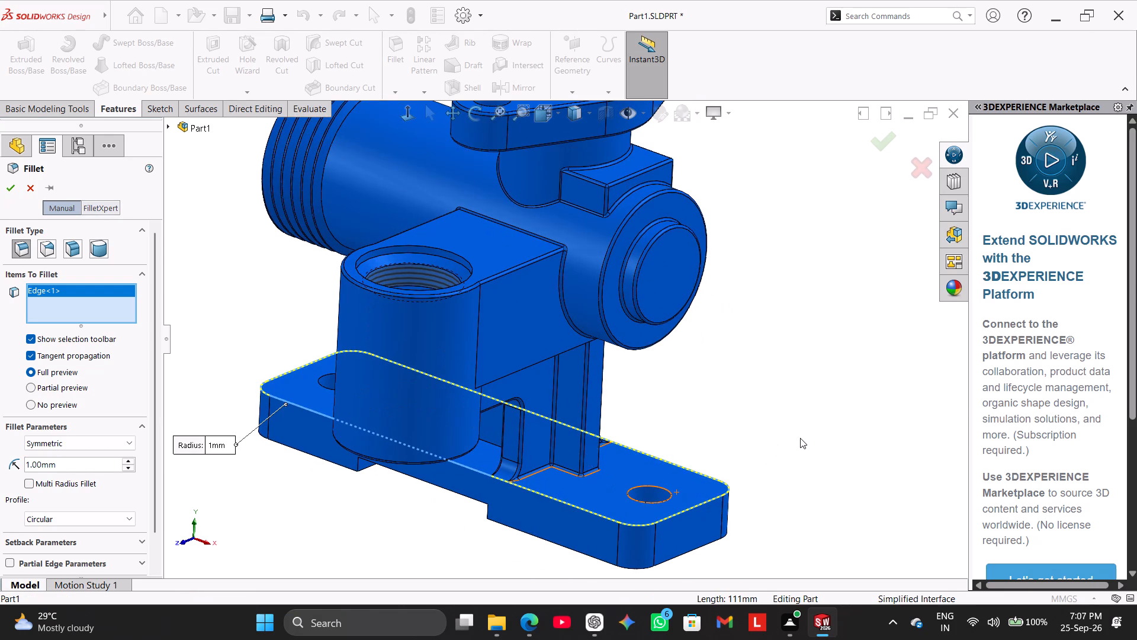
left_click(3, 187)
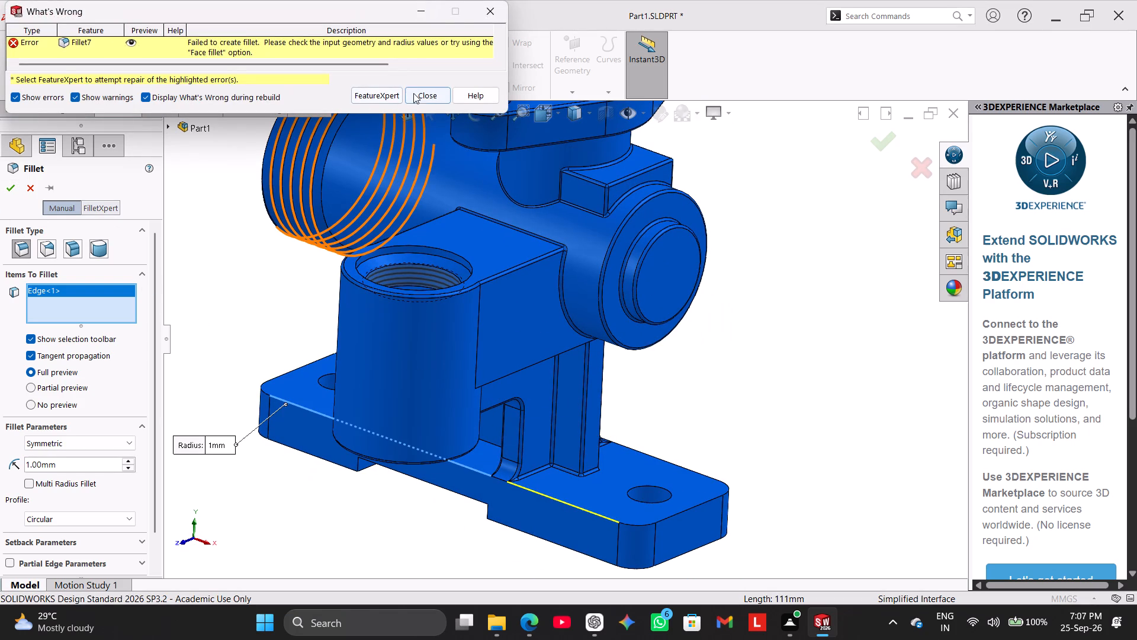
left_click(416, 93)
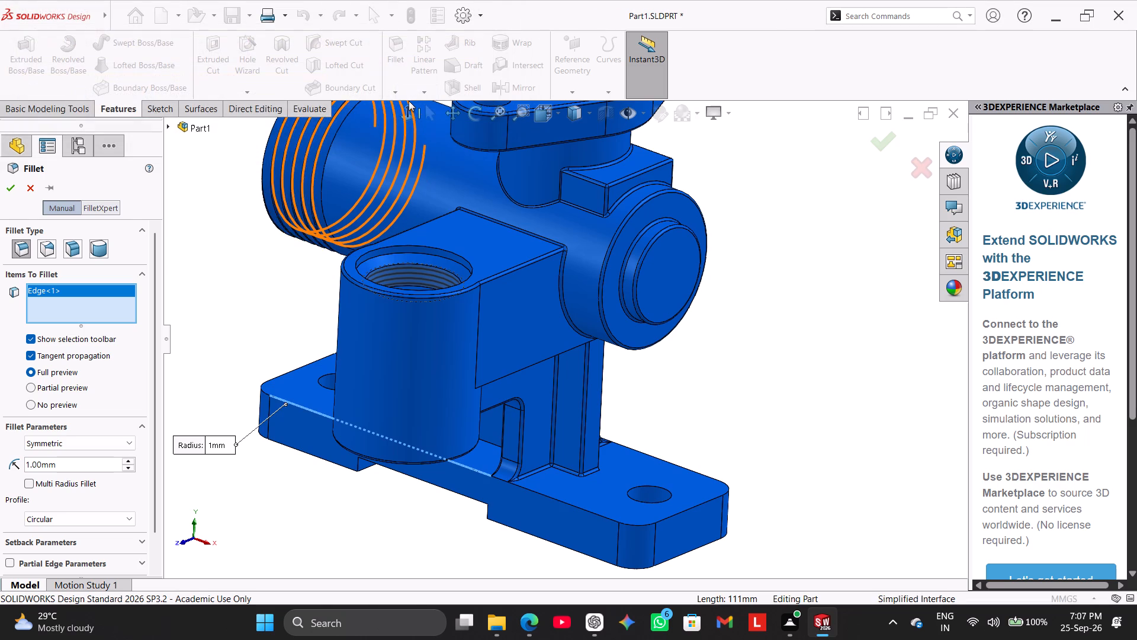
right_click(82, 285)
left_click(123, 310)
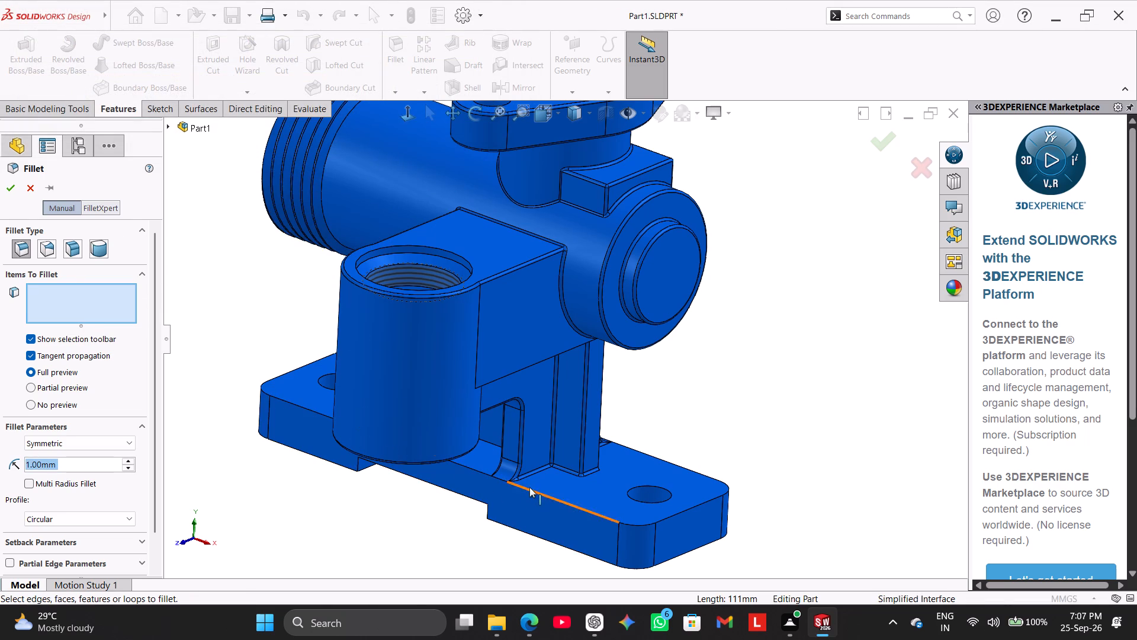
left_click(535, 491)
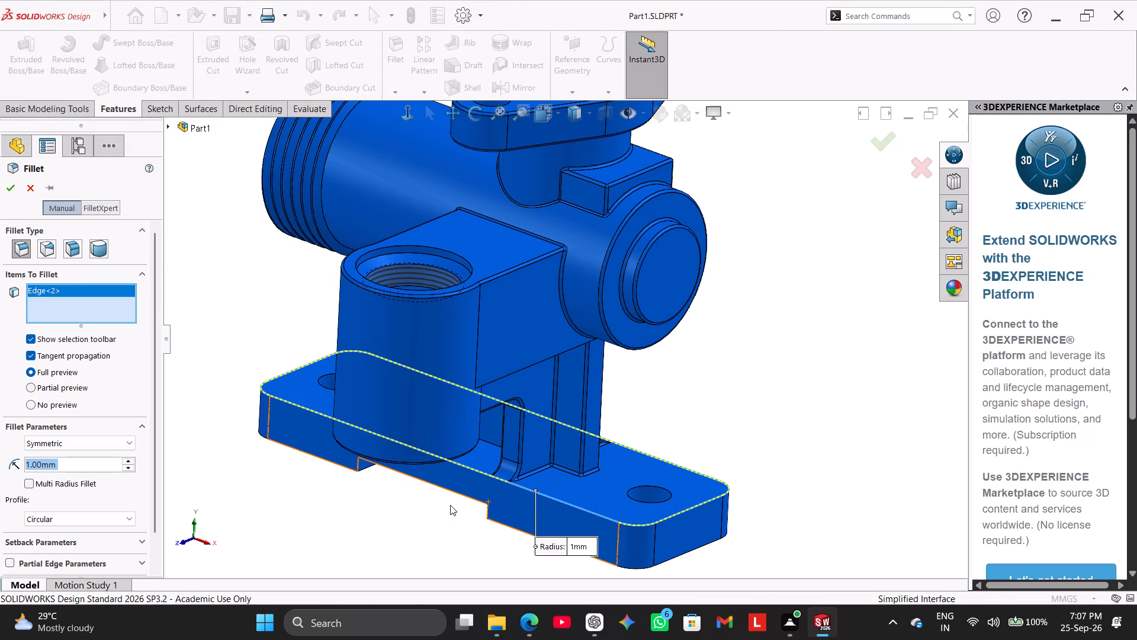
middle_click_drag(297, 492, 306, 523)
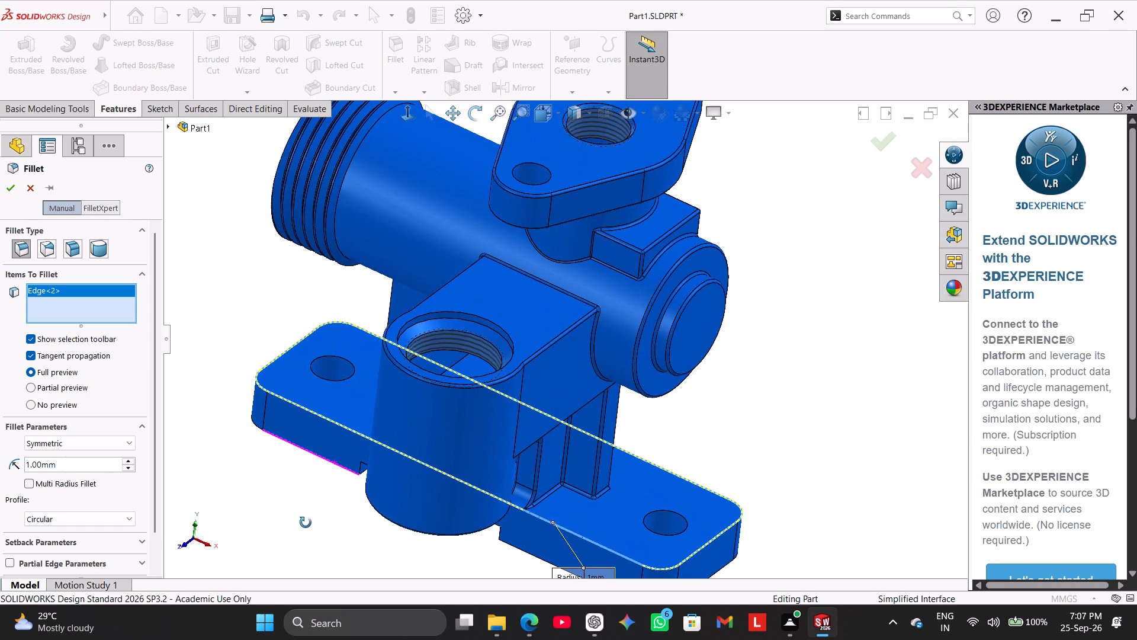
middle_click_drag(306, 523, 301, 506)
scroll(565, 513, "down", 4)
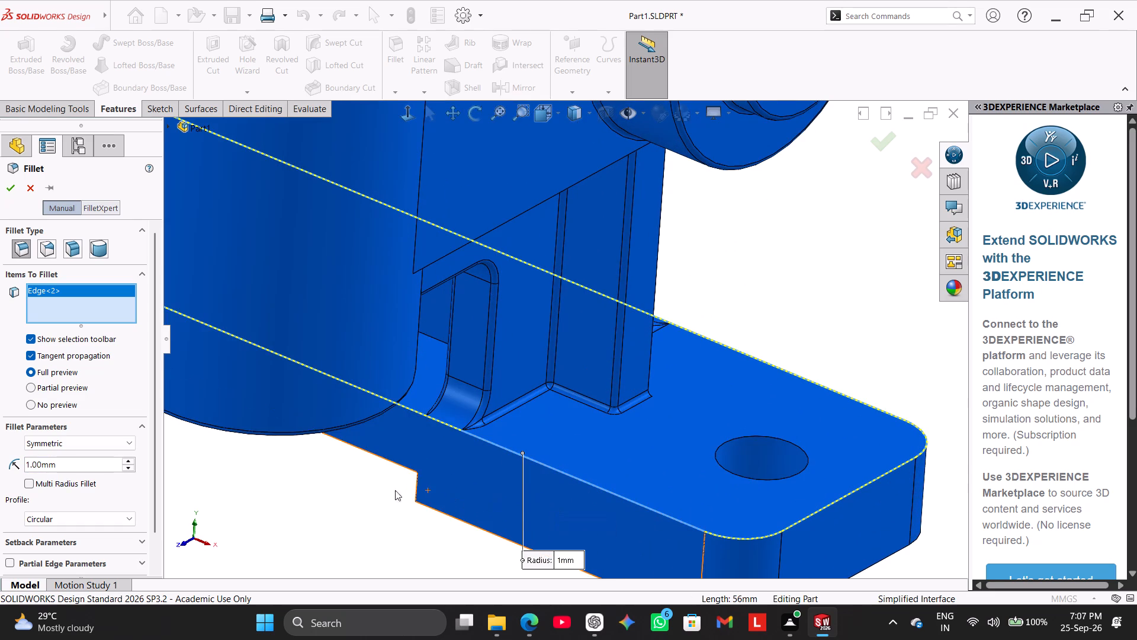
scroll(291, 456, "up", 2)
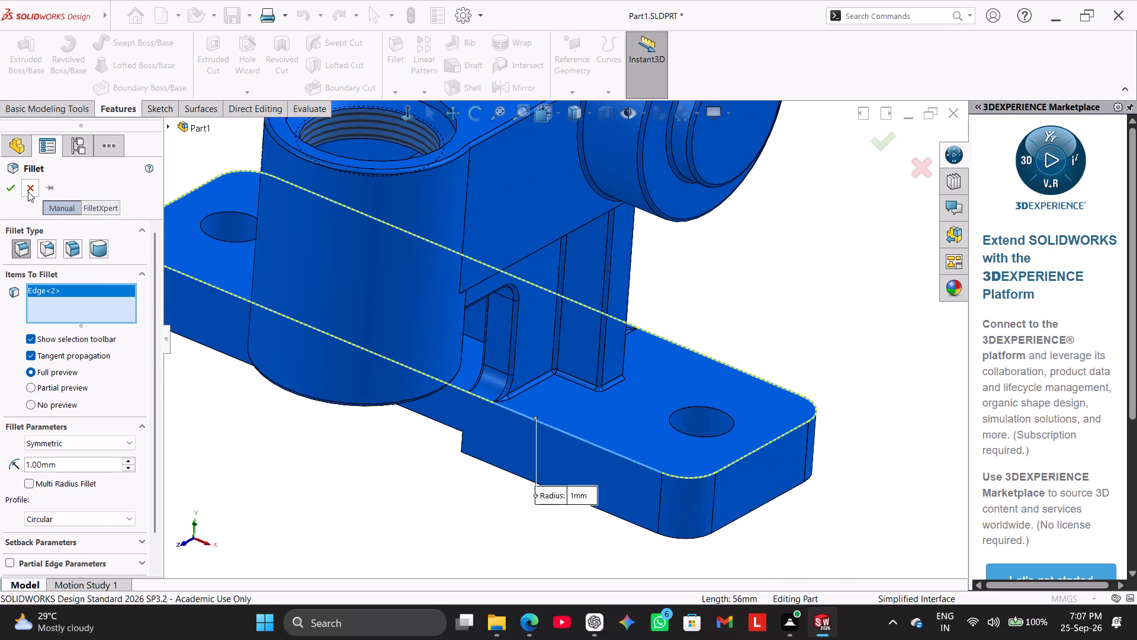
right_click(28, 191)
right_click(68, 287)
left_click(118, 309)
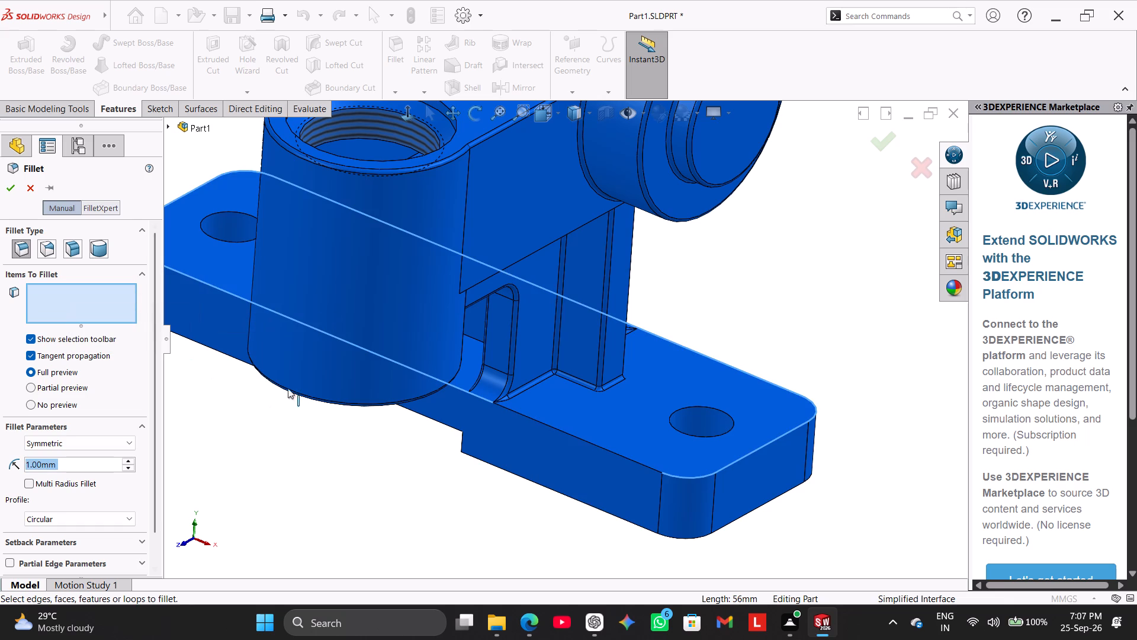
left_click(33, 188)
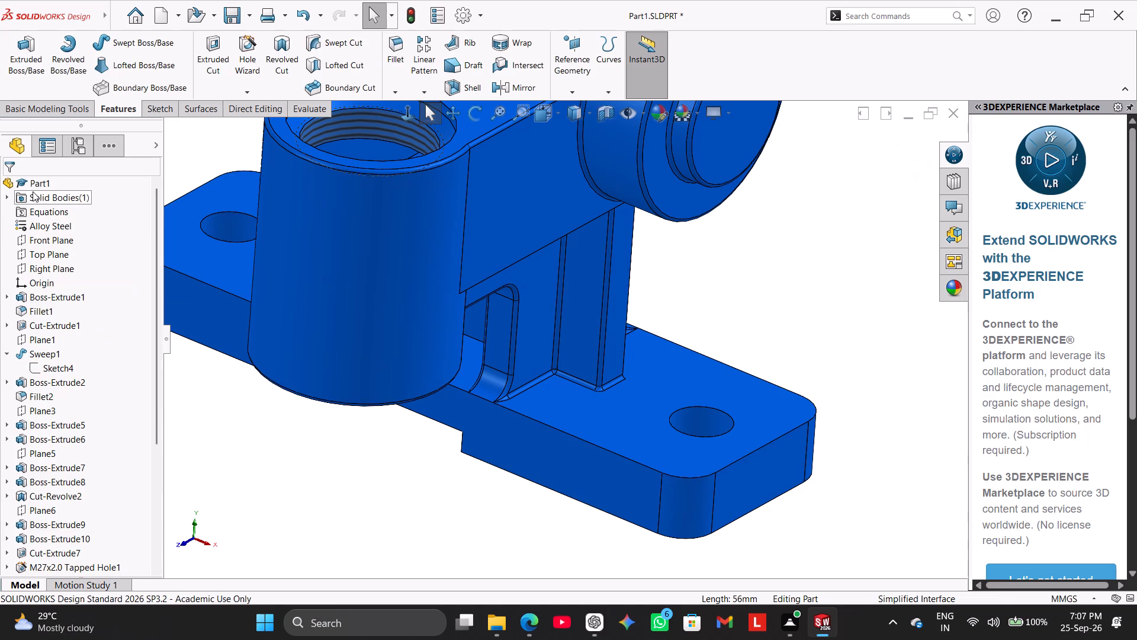
Try a new 1 mm symmetric fillet around the base plate's upper outline, picking its short end edge.
left_click(392, 45)
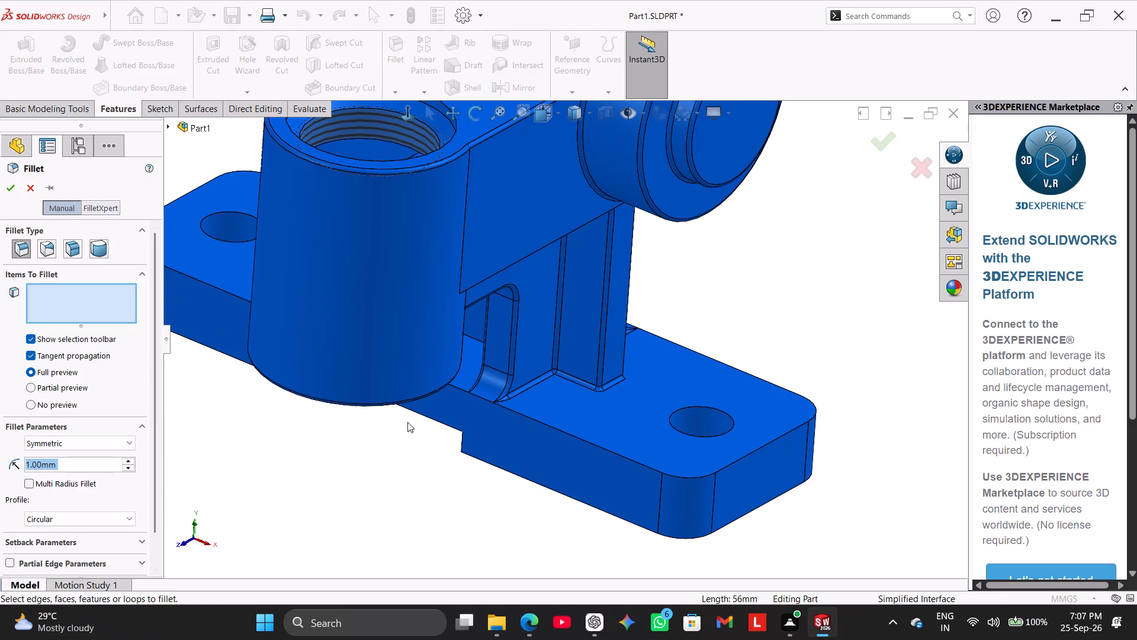
left_click(752, 455)
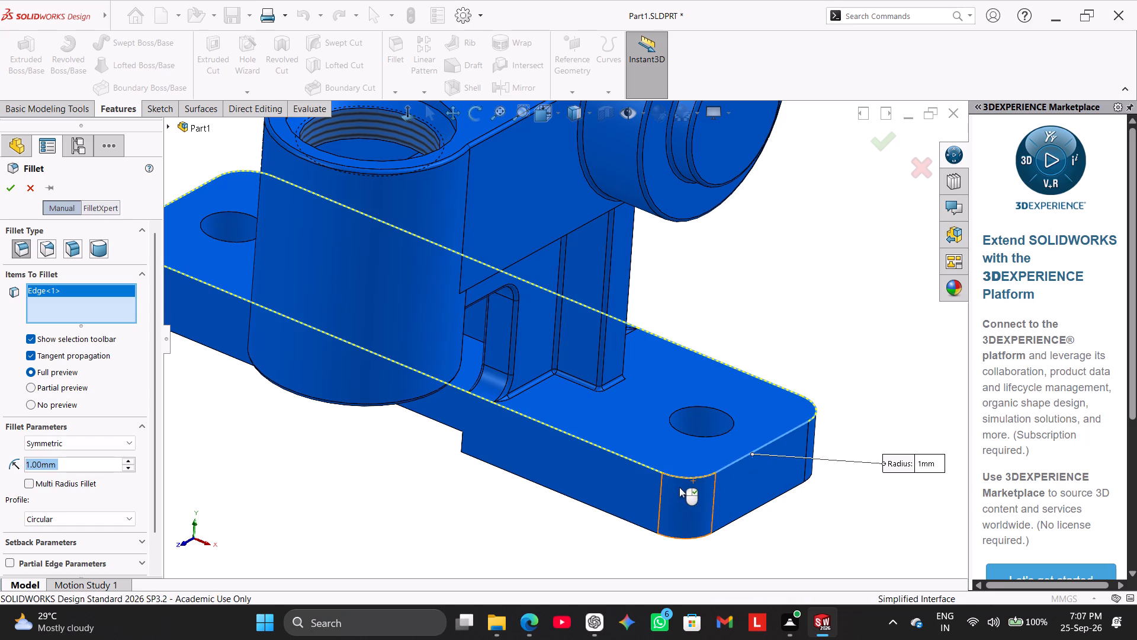
left_click(9, 191)
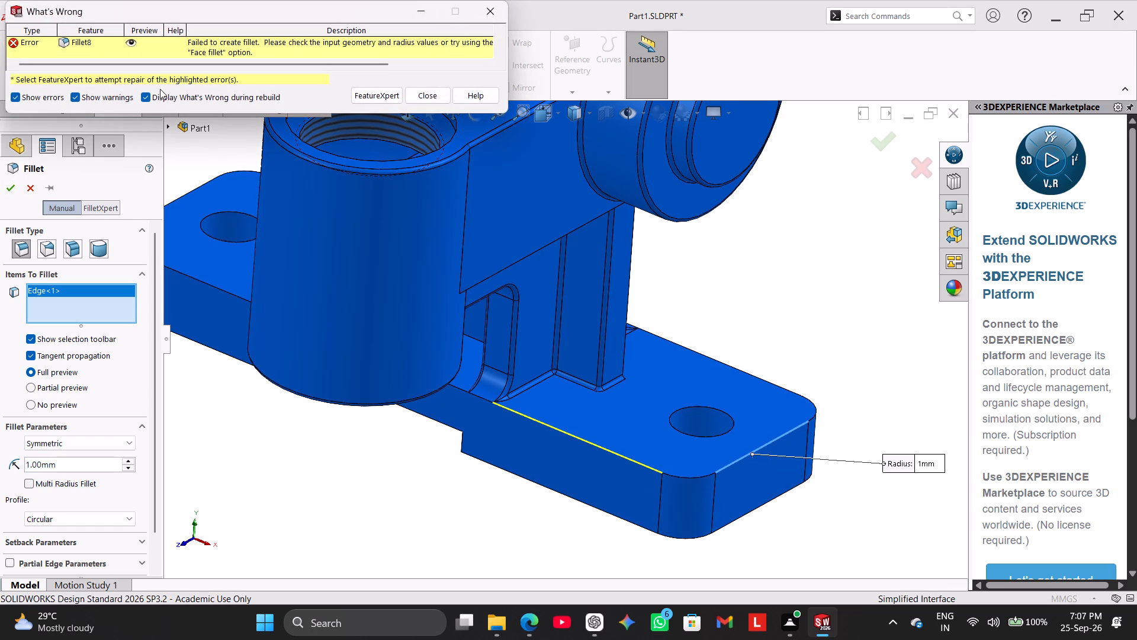
left_click(428, 90)
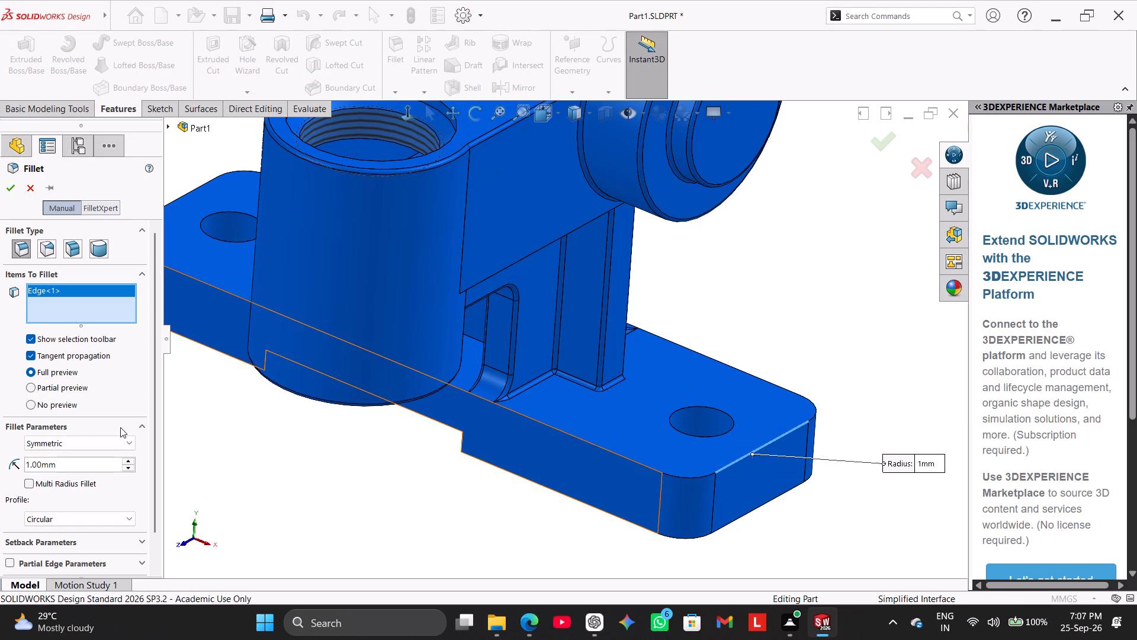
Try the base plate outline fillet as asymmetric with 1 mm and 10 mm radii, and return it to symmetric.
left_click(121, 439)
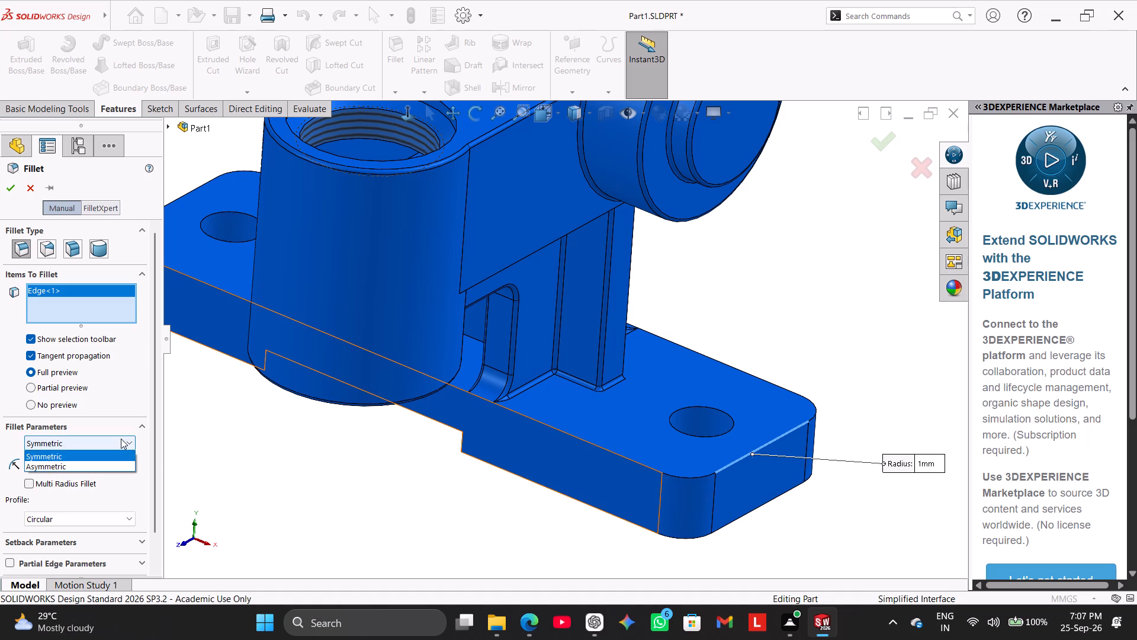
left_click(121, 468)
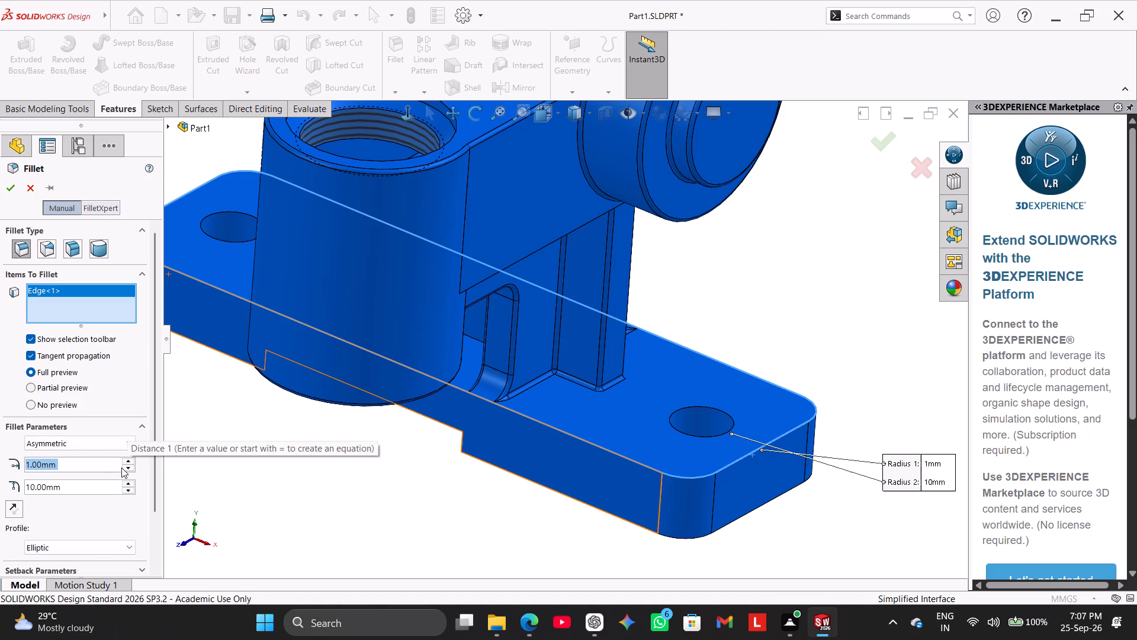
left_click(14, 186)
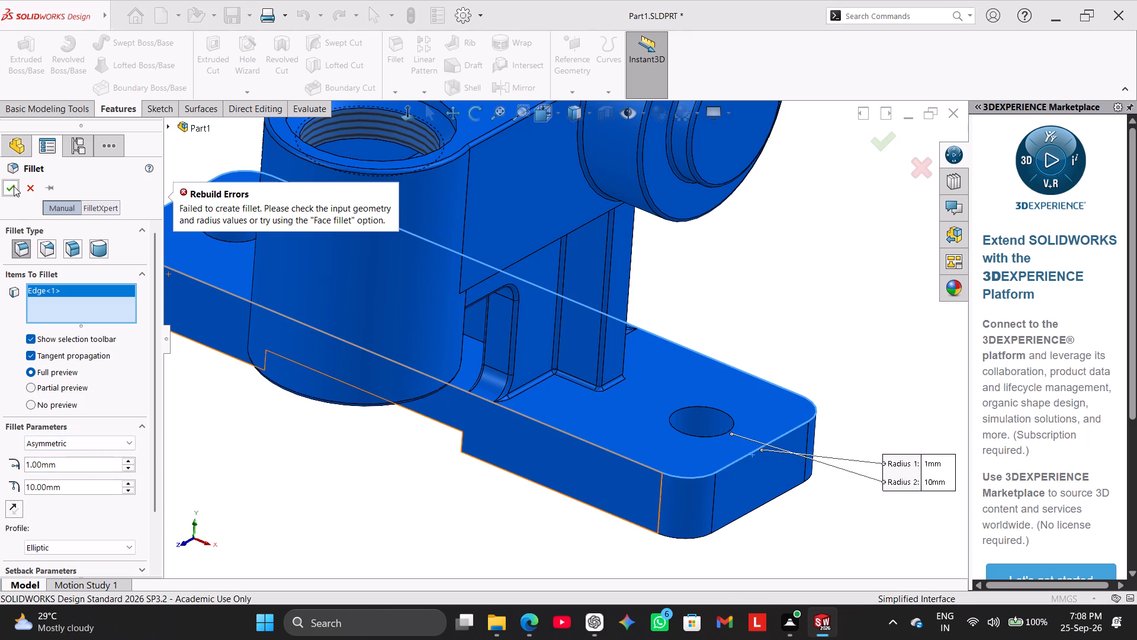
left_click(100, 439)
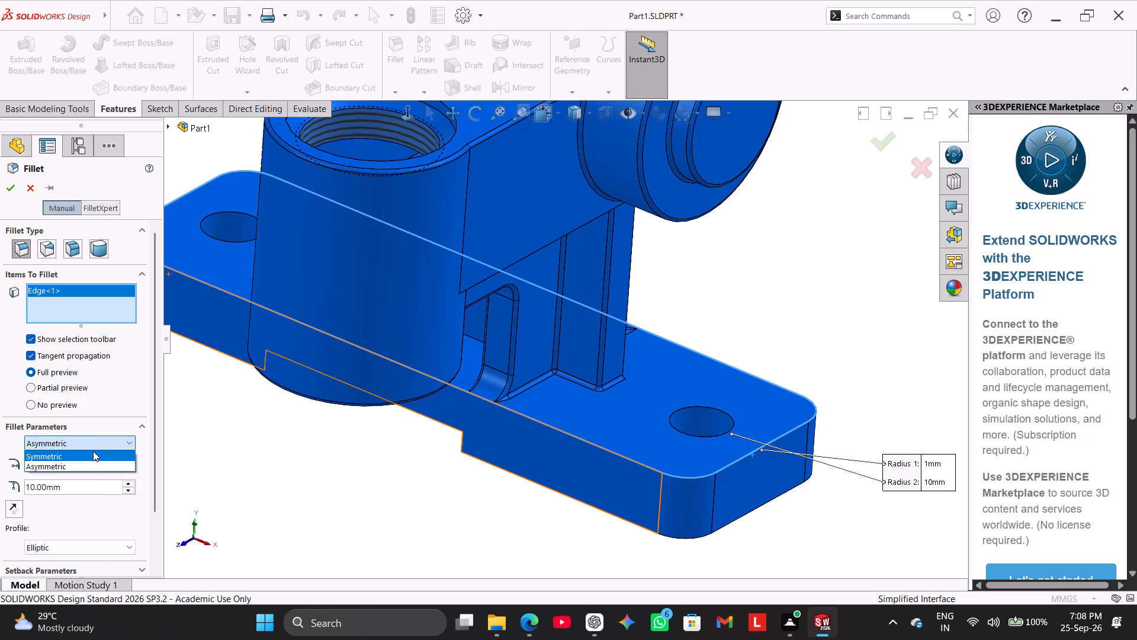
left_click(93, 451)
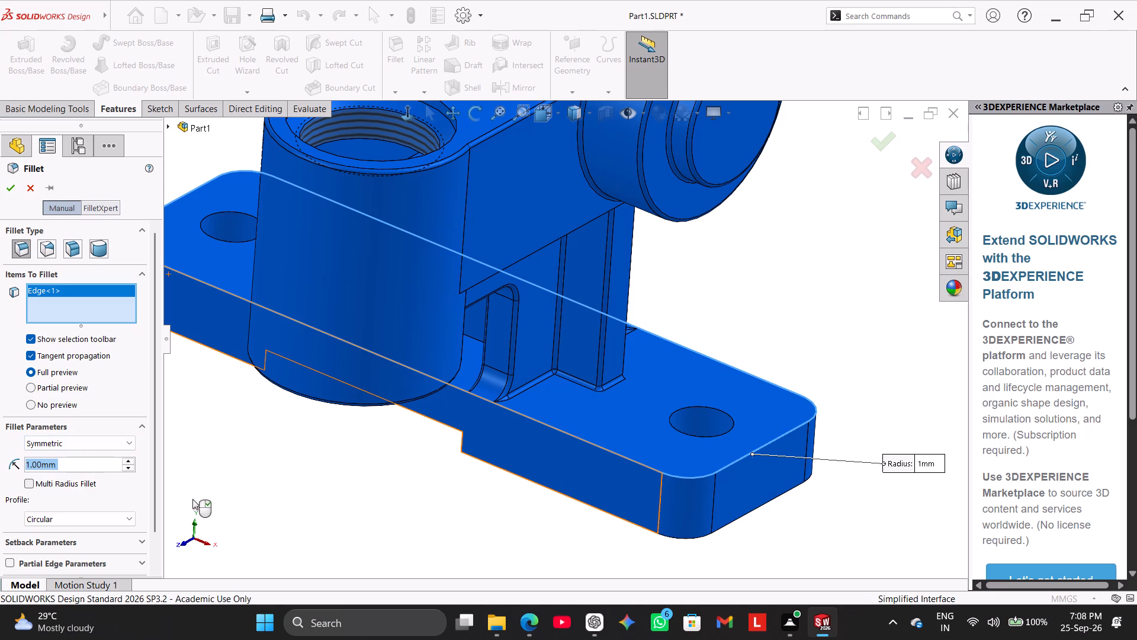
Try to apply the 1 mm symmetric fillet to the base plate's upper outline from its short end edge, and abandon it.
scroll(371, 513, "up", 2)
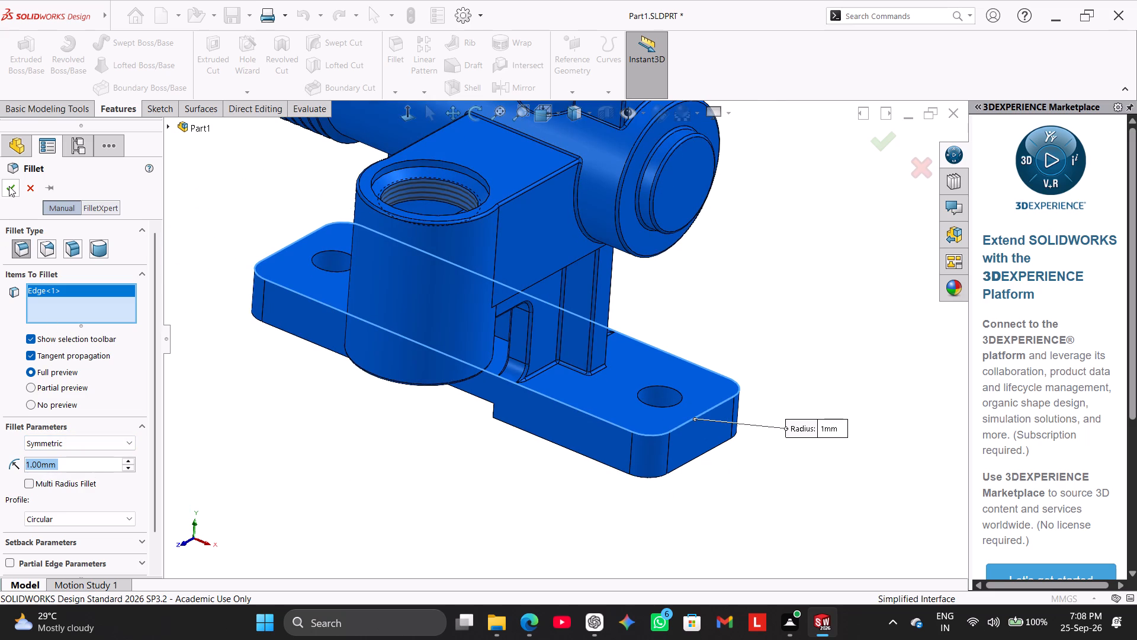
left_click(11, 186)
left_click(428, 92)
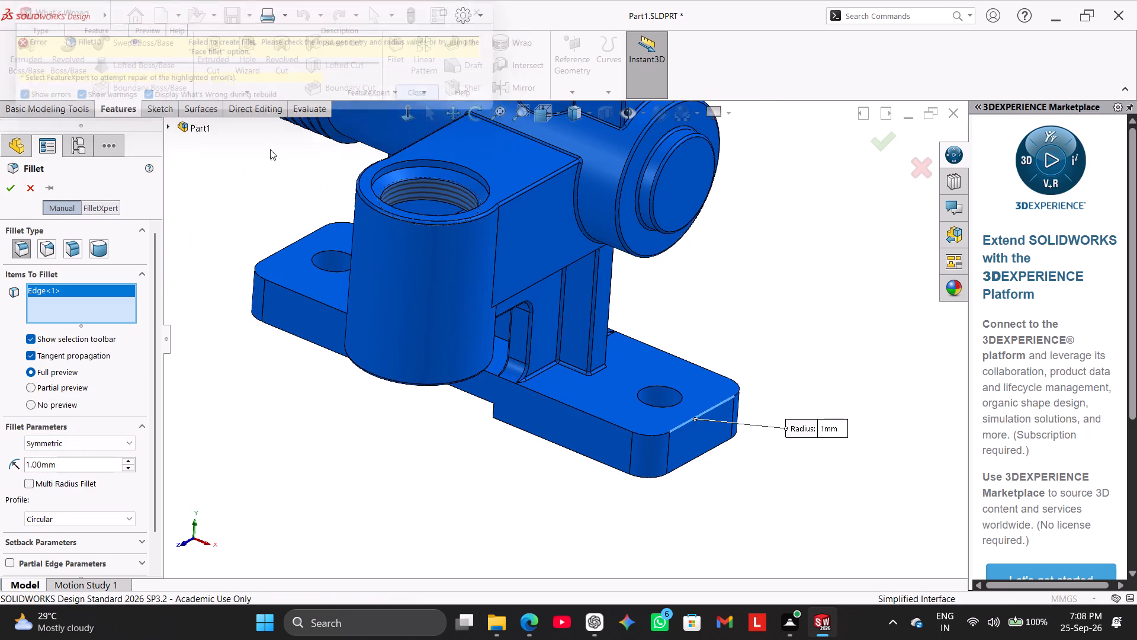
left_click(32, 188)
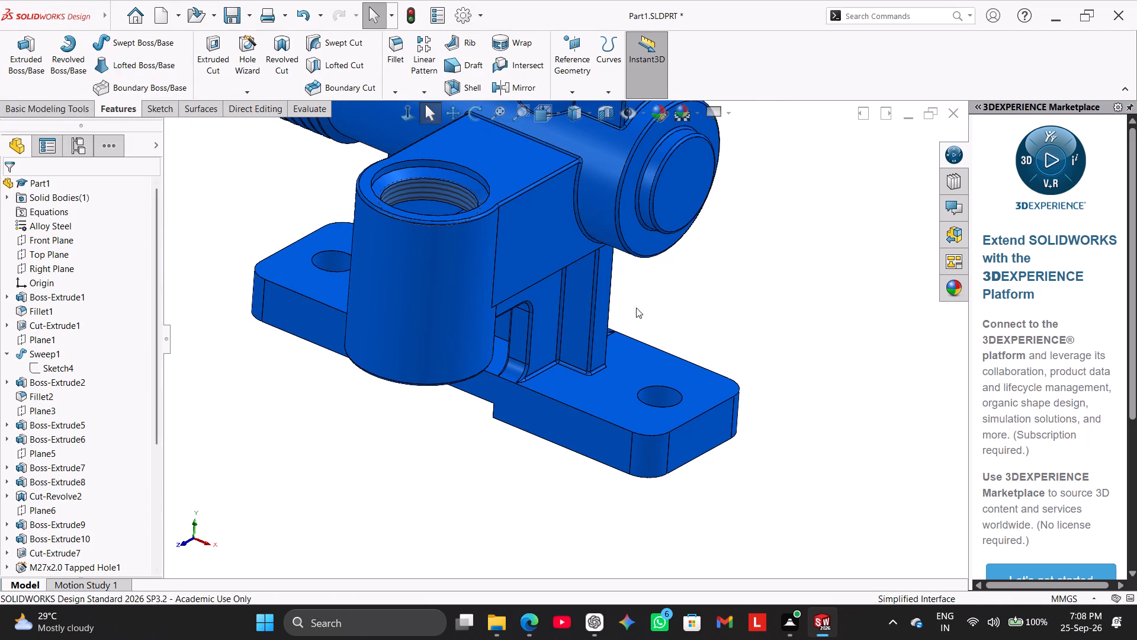
Examine the base plate's upper outline from several angles where it meets the support, ribs and side cylinder.
scroll(640, 314, "down", 2)
scroll(444, 428, "up", 1)
middle_click_drag(435, 426, 465, 450)
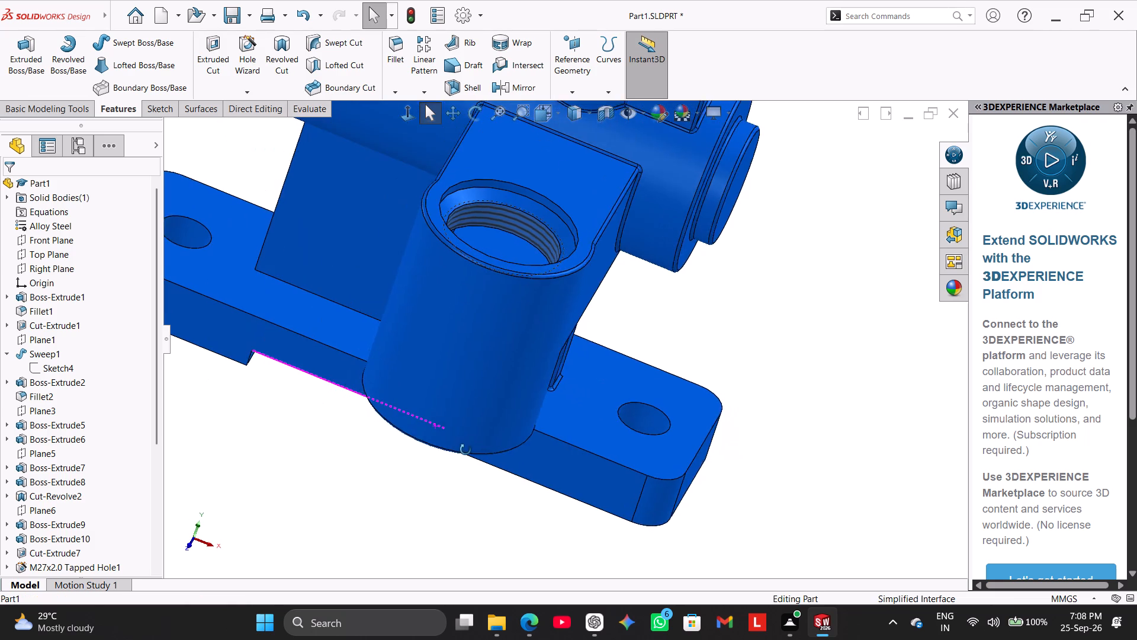
middle_click_drag(465, 450, 389, 429)
scroll(435, 409, "down", 3)
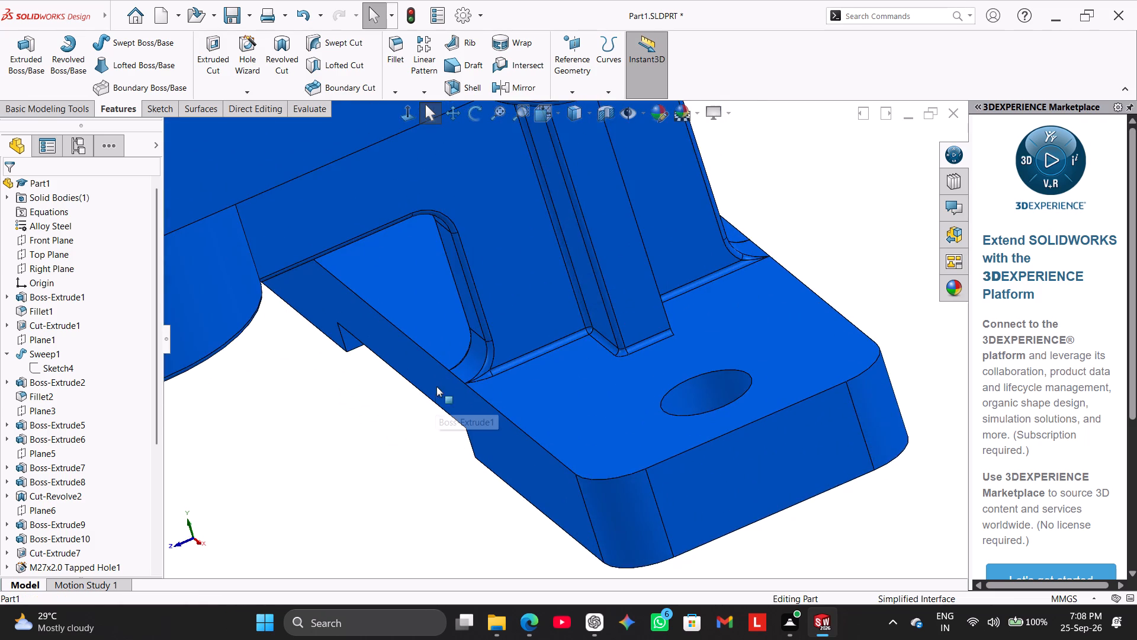
scroll(445, 379, "down", 3)
scroll(519, 382, "down", 2)
scroll(519, 383, "up", 8)
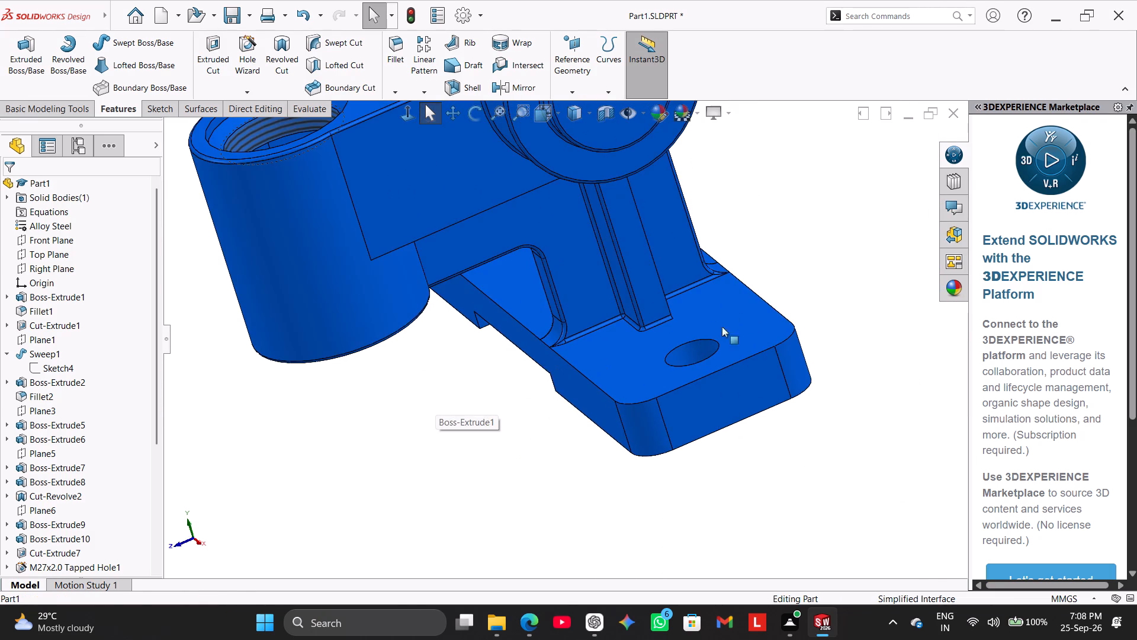
middle_click_drag(792, 238, 763, 276)
scroll(854, 229, "up", 2)
scroll(815, 220, "down", 3)
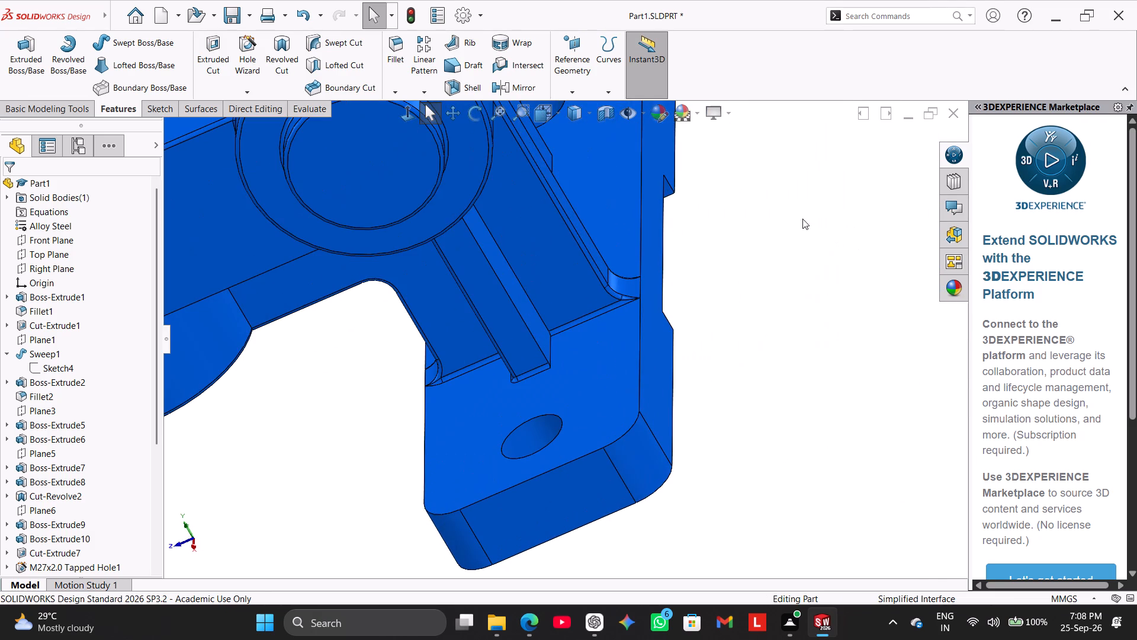
scroll(698, 236, "up", 4)
middle_click_drag(452, 385, 460, 385)
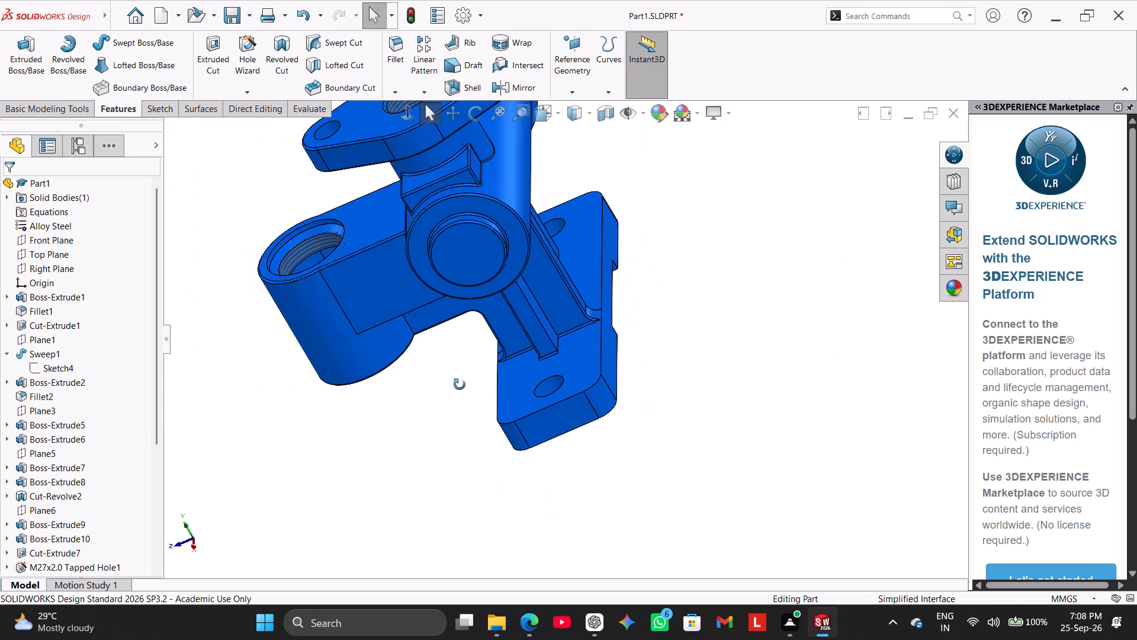
middle_click_drag(460, 385, 478, 361)
scroll(478, 358, "down", 4)
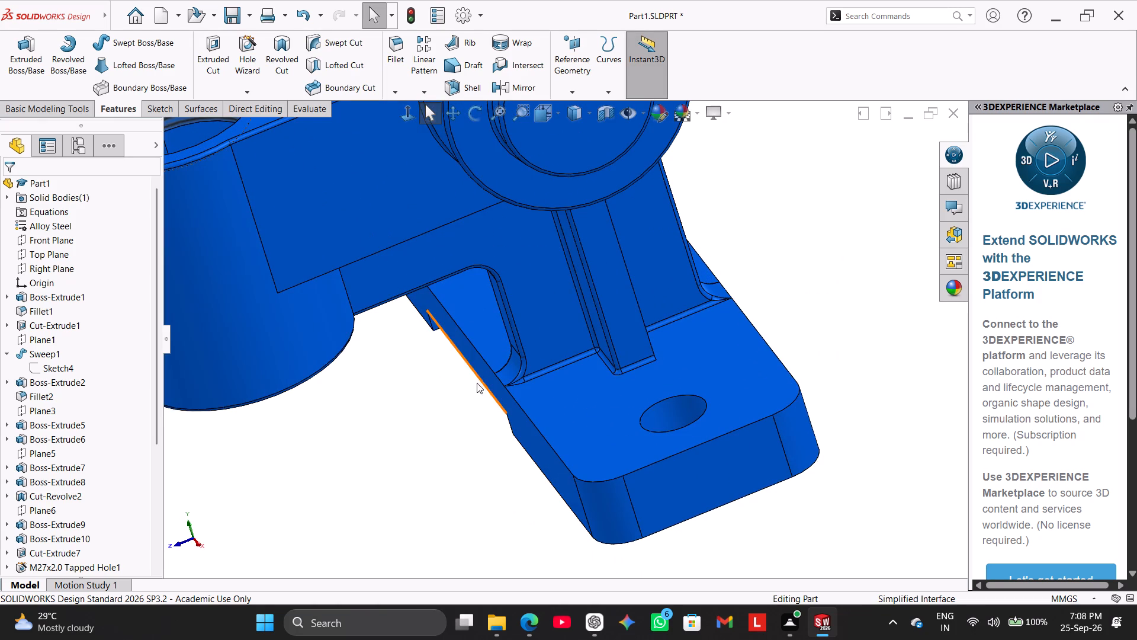
left_click(402, 55)
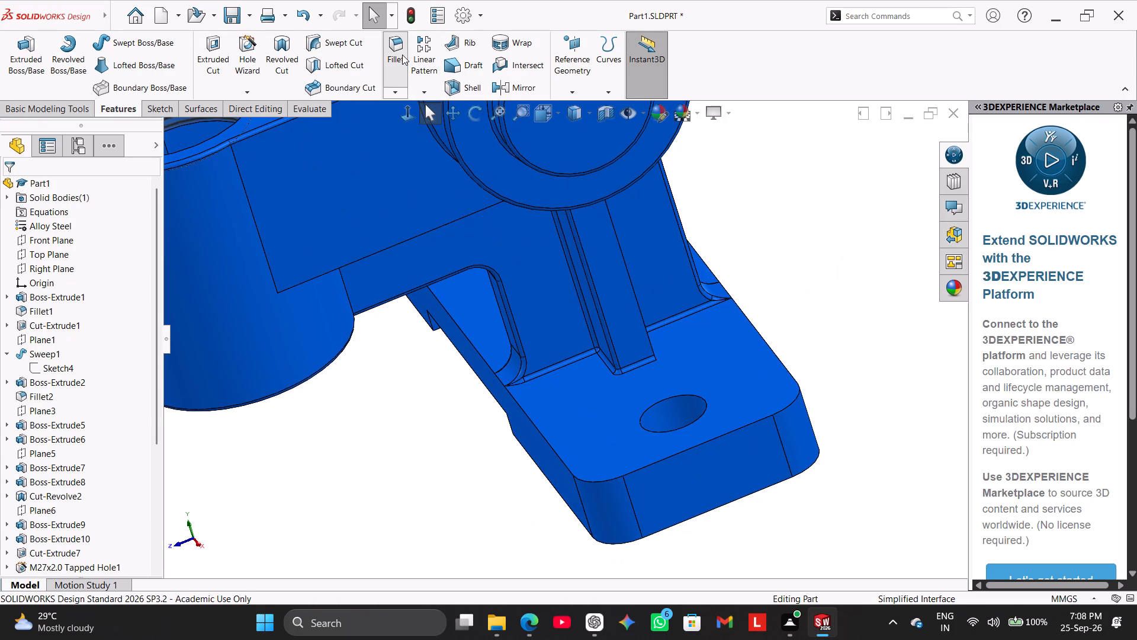
left_click(36, 191)
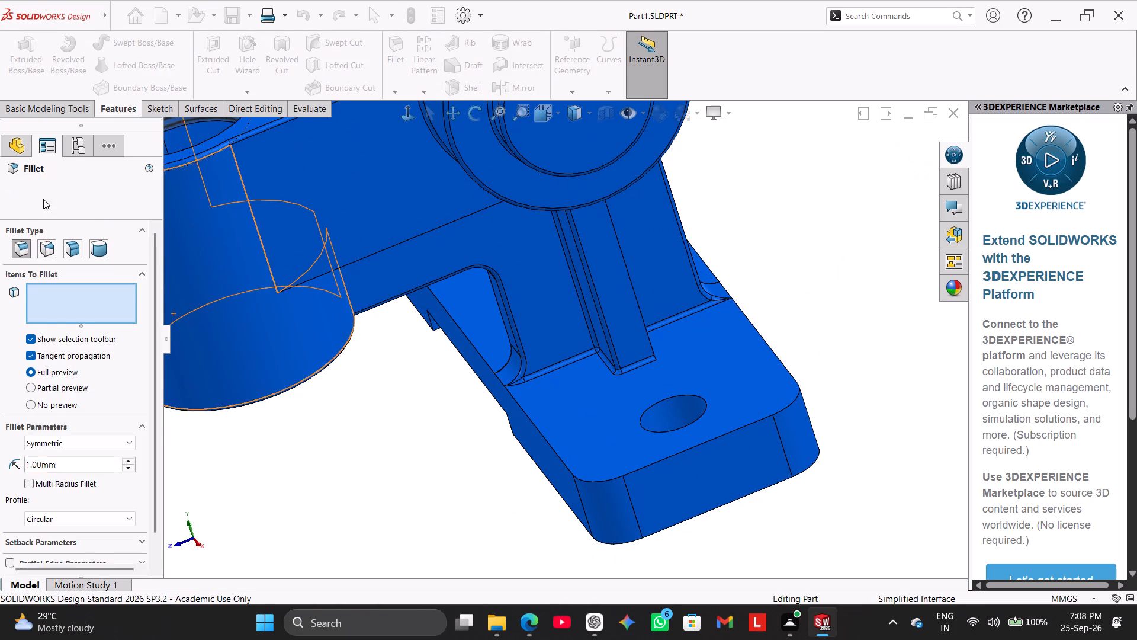
Open Fillet6 for editing, review its selected edges, and leave it.
scroll(268, 418, "up", 1)
left_click(150, 423)
left_click_drag(156, 421, 155, 557)
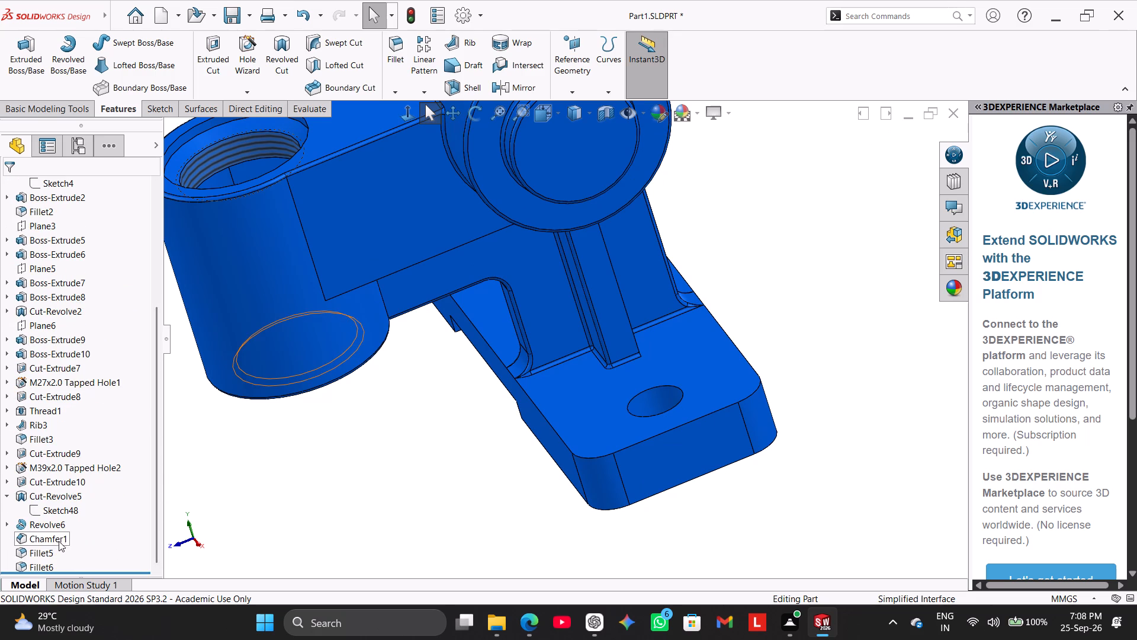
right_click(50, 553)
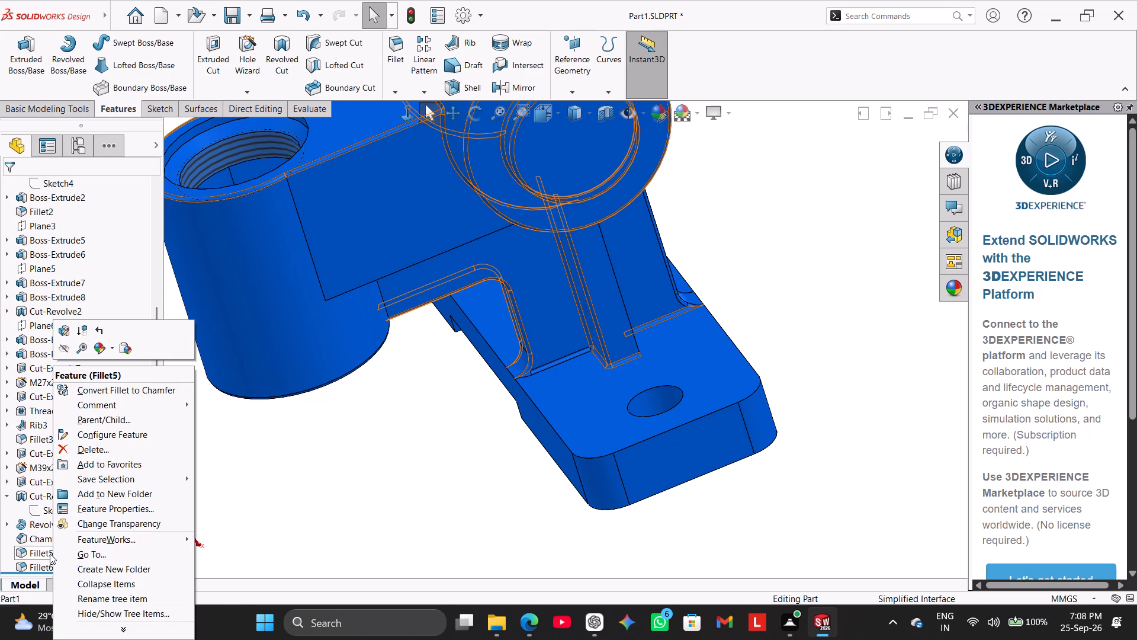
left_click_drag(240, 519, 231, 523)
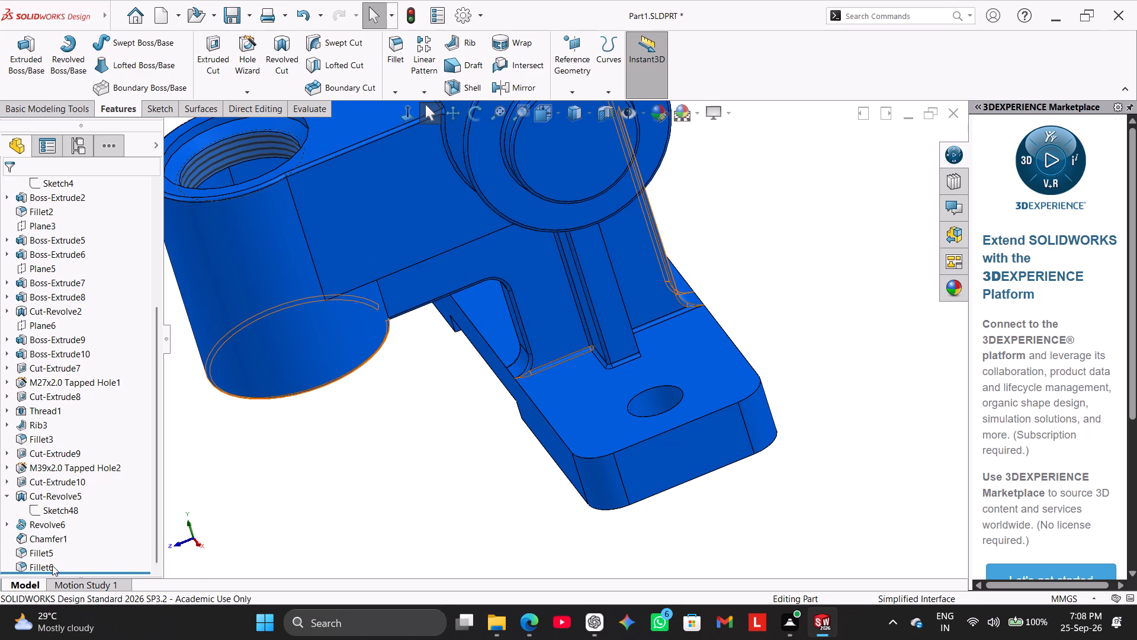
right_click(52, 565)
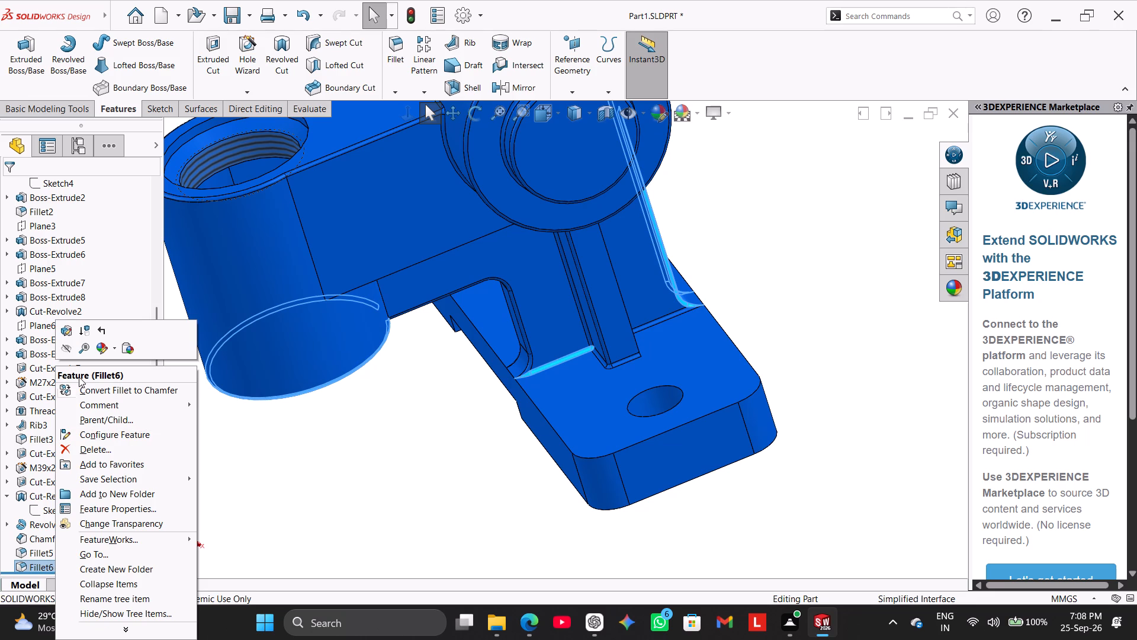
left_click(66, 330)
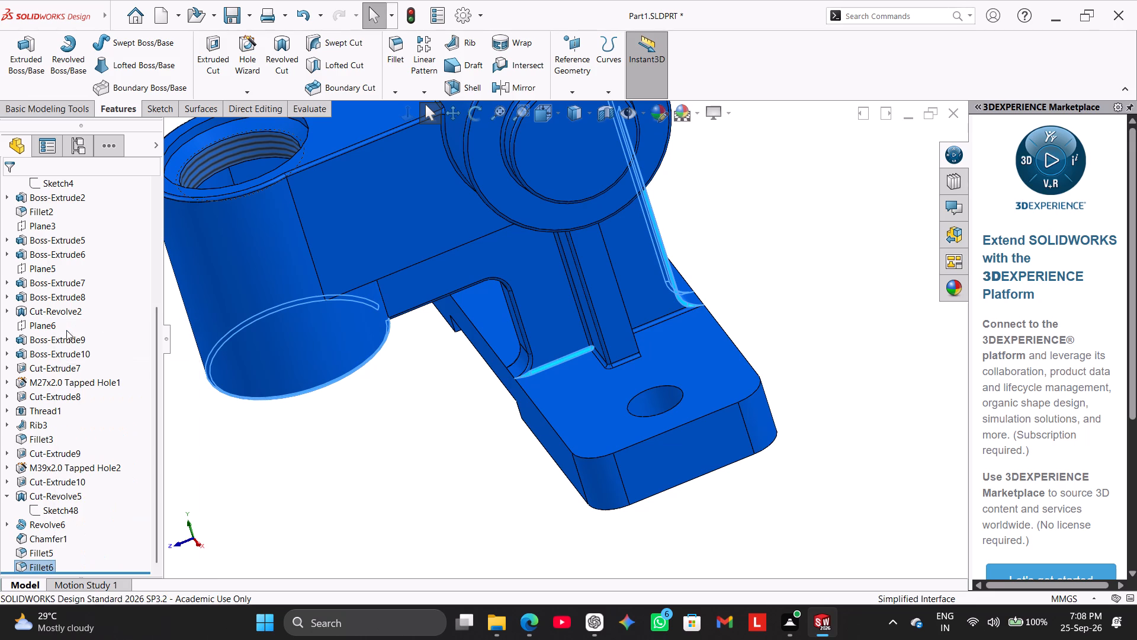
left_click(552, 361)
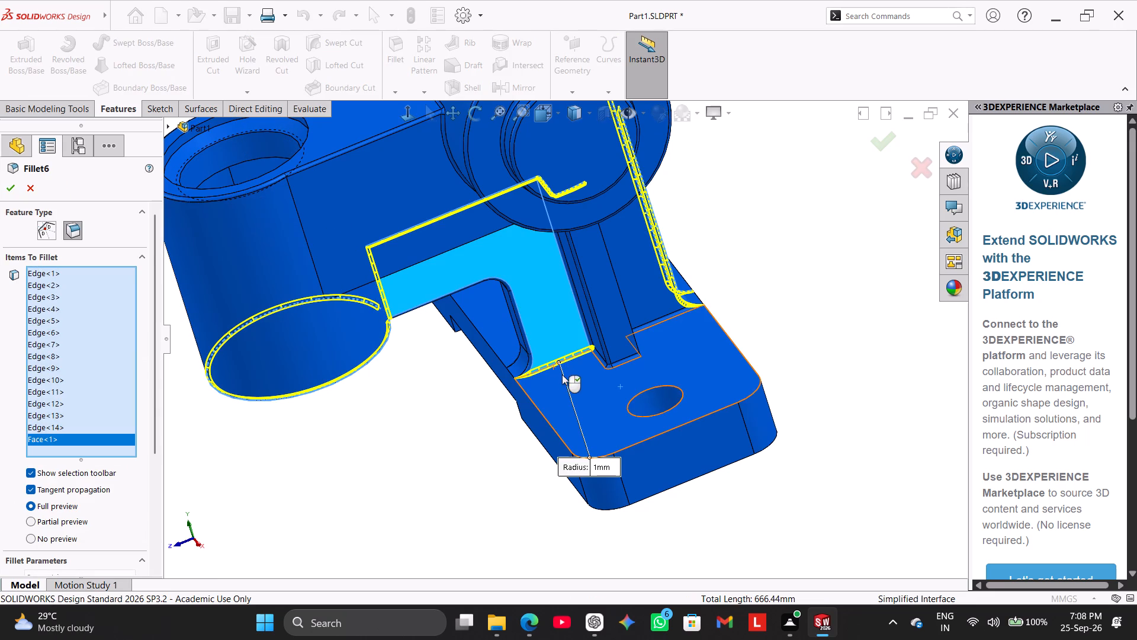
right_click(75, 440)
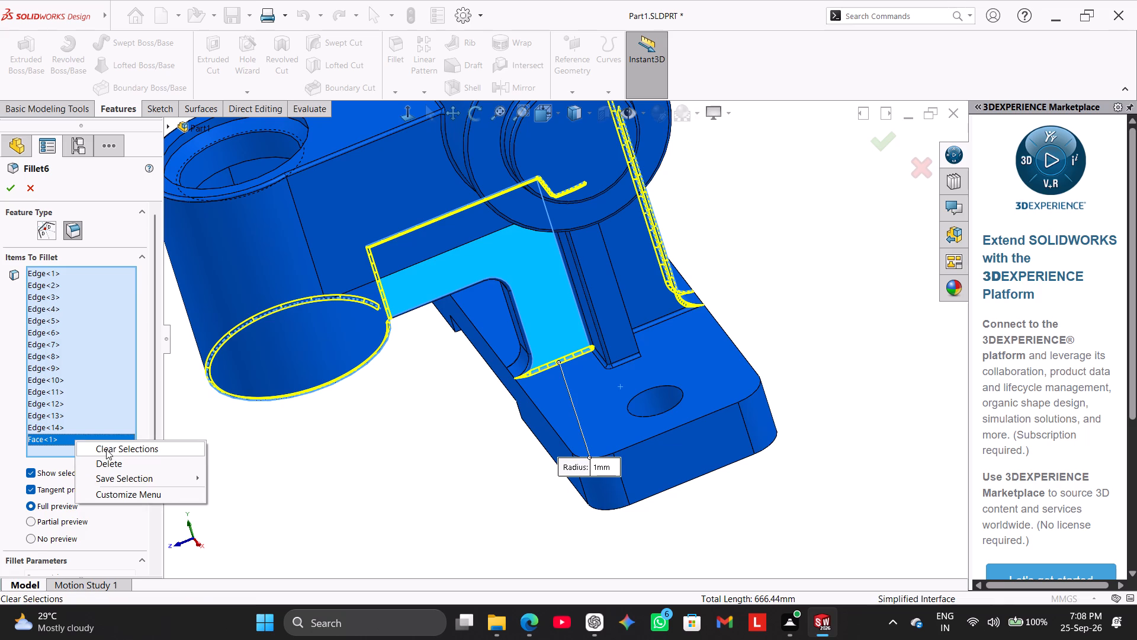
left_click(114, 463)
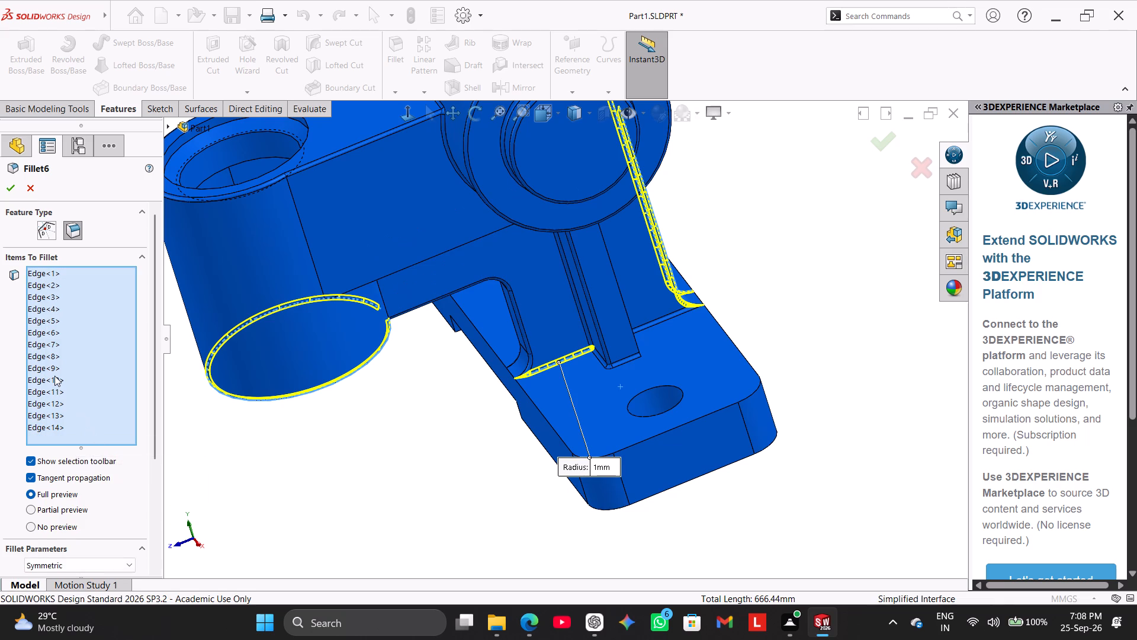
left_click(53, 318)
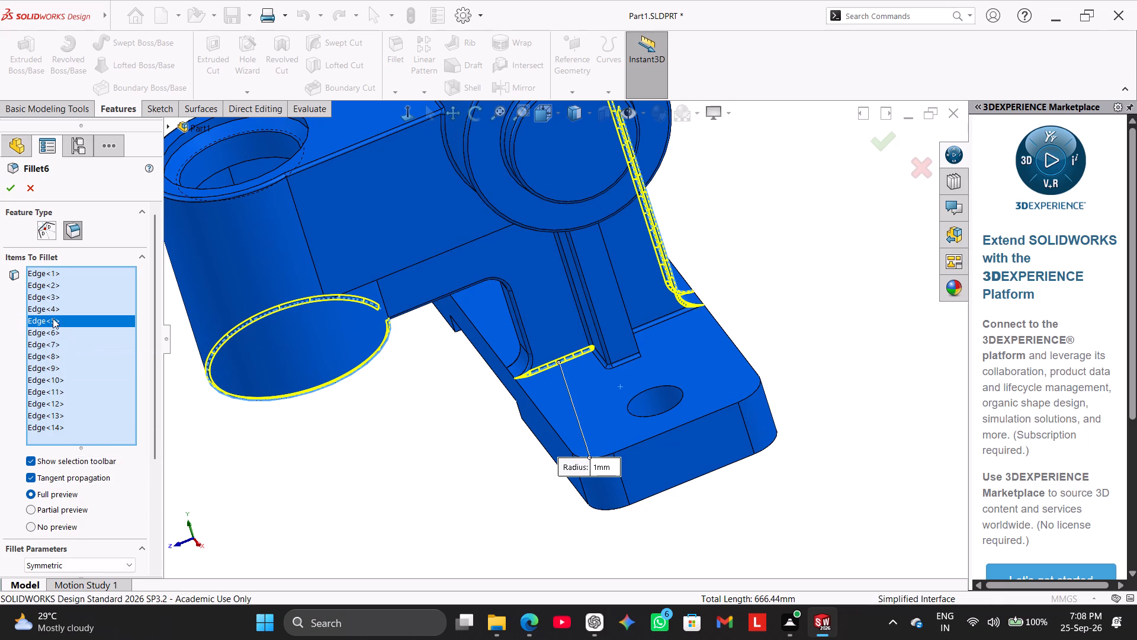
left_click(51, 332)
left_click(50, 350)
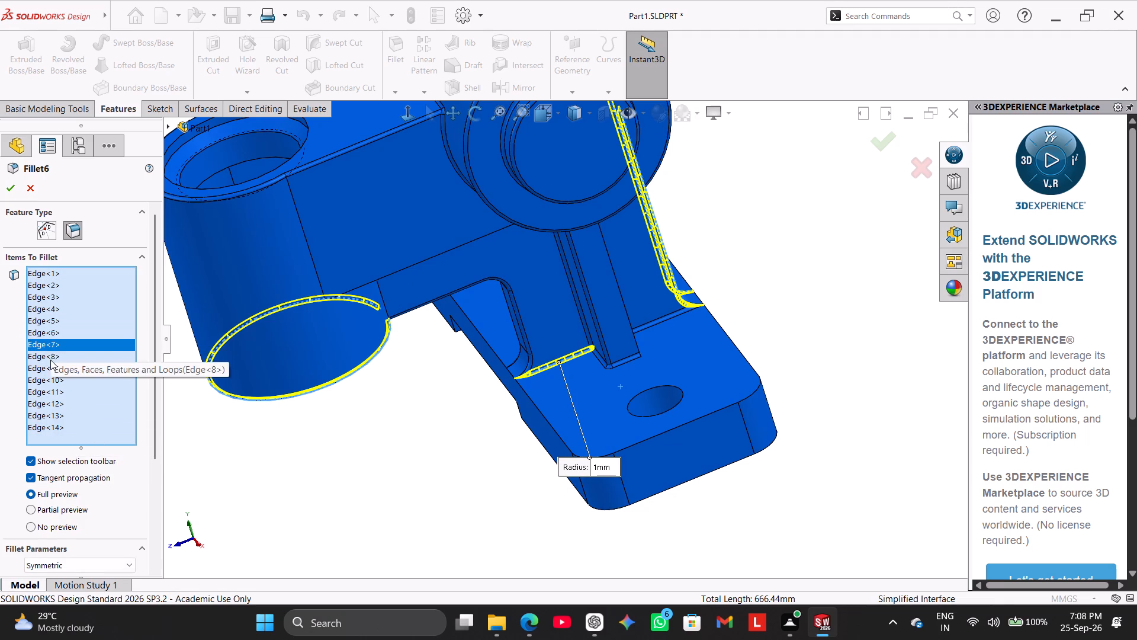
left_click(50, 360)
left_click_drag(32, 185, 37, 187)
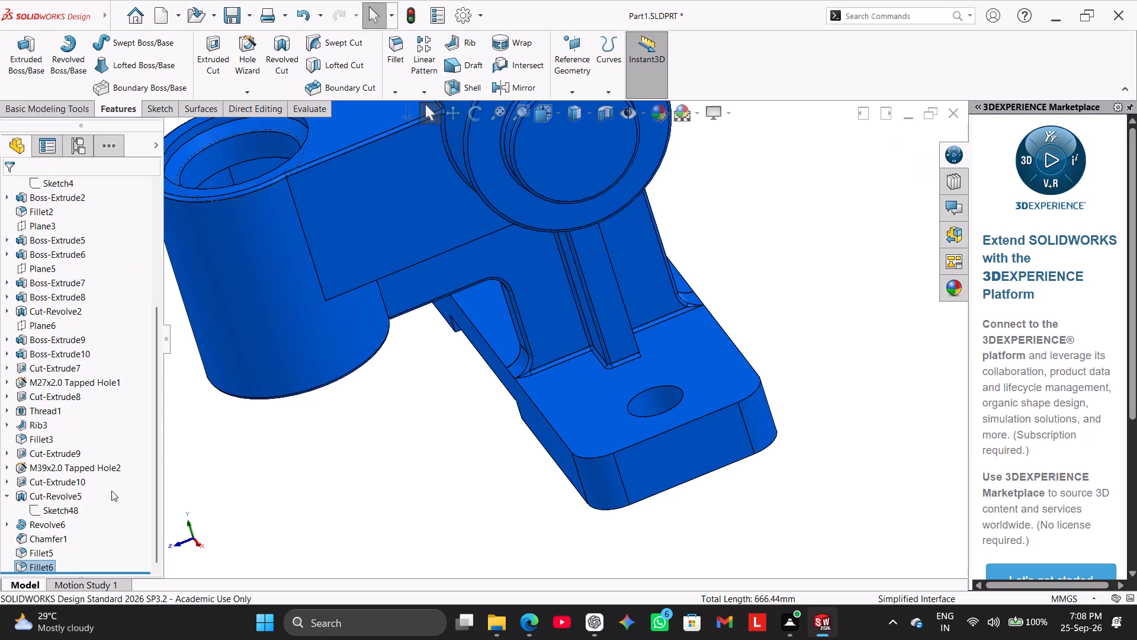
Delete the Fillet6 feature from the part.
left_click_drag(158, 447, 157, 520)
right_click(43, 566)
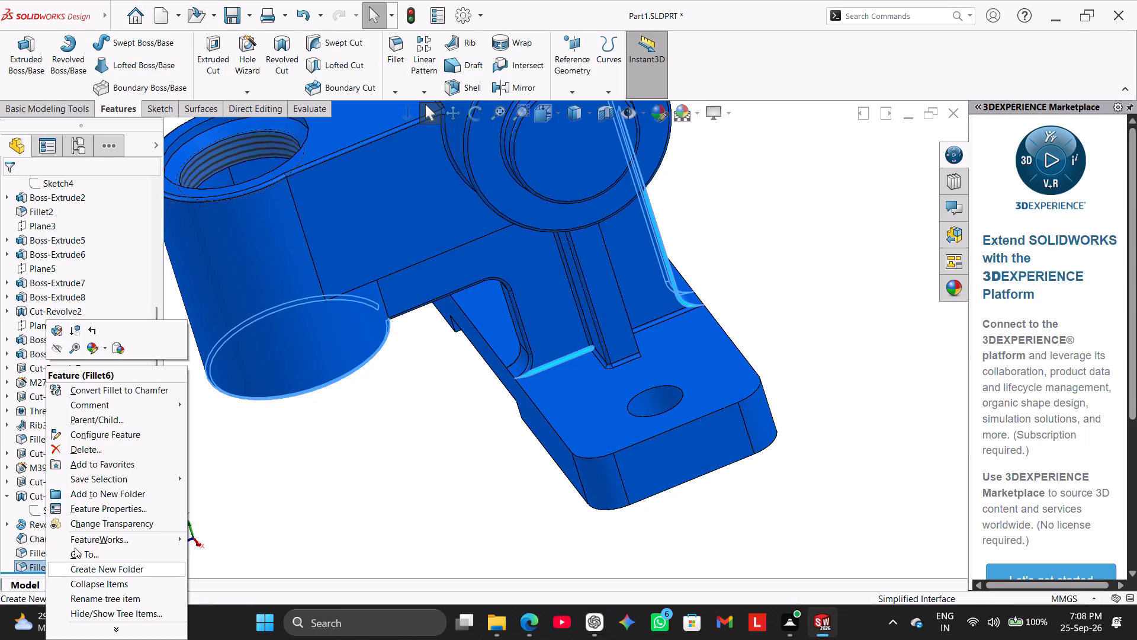
left_click(81, 442)
left_click(650, 218)
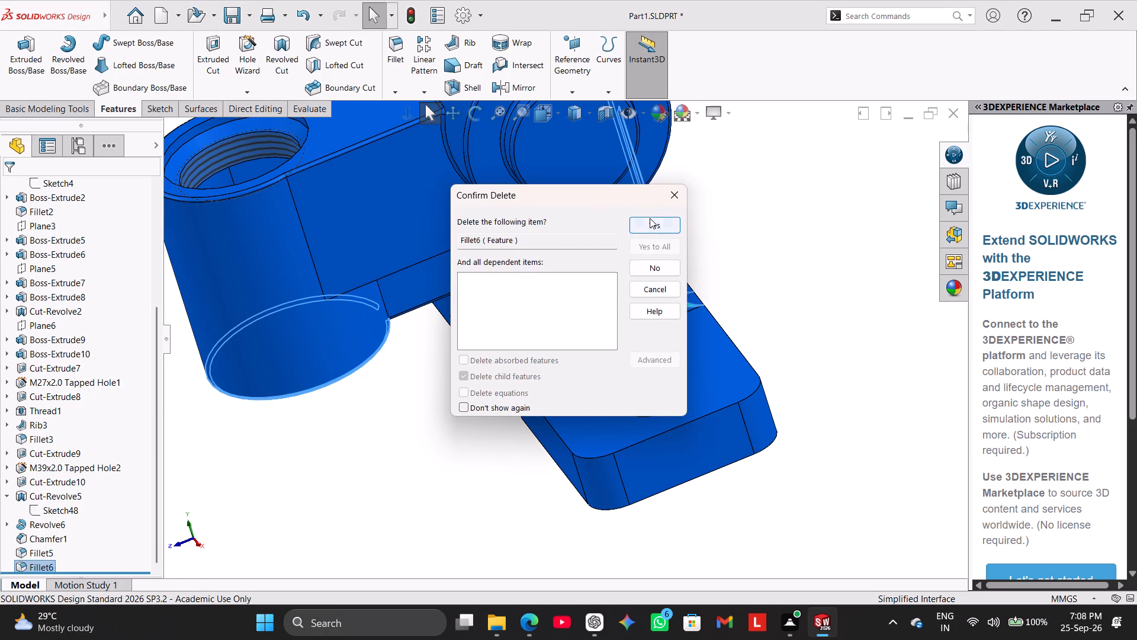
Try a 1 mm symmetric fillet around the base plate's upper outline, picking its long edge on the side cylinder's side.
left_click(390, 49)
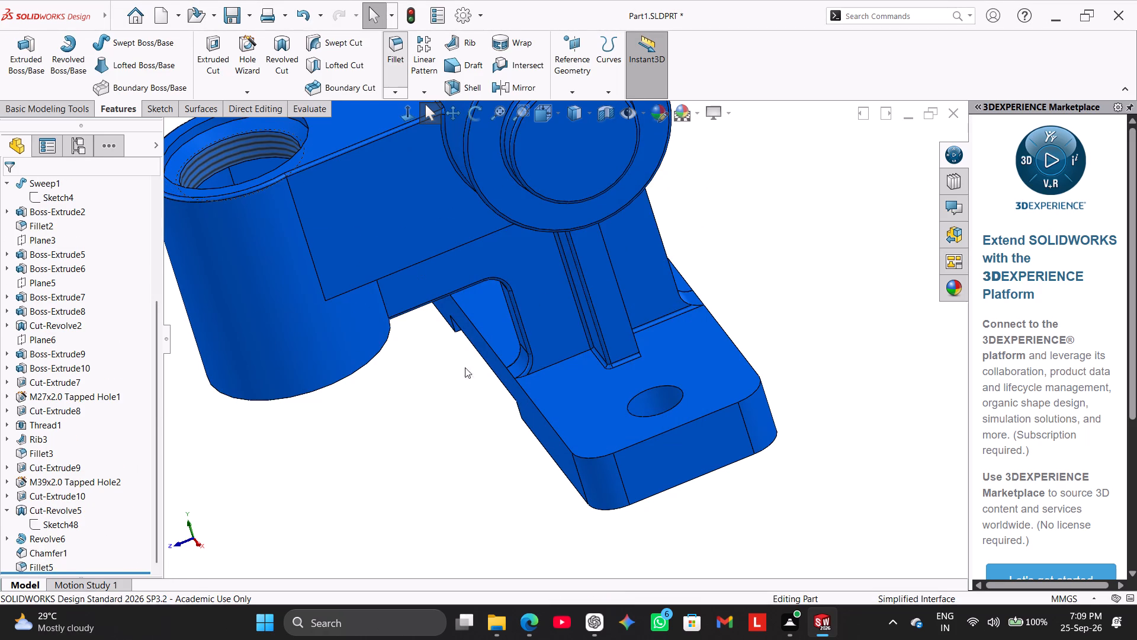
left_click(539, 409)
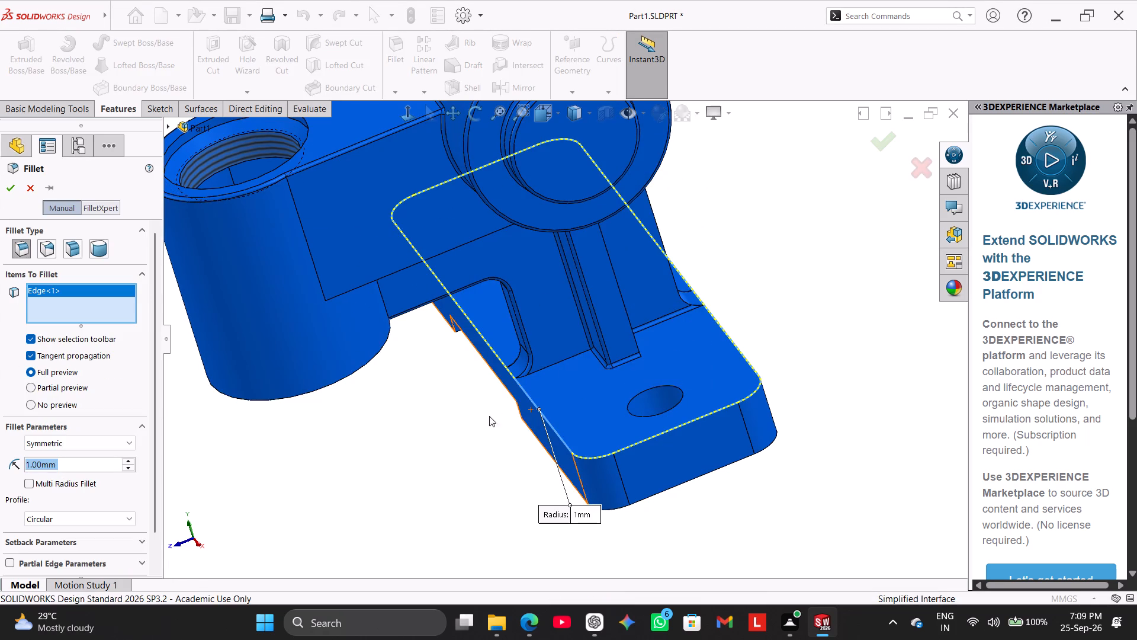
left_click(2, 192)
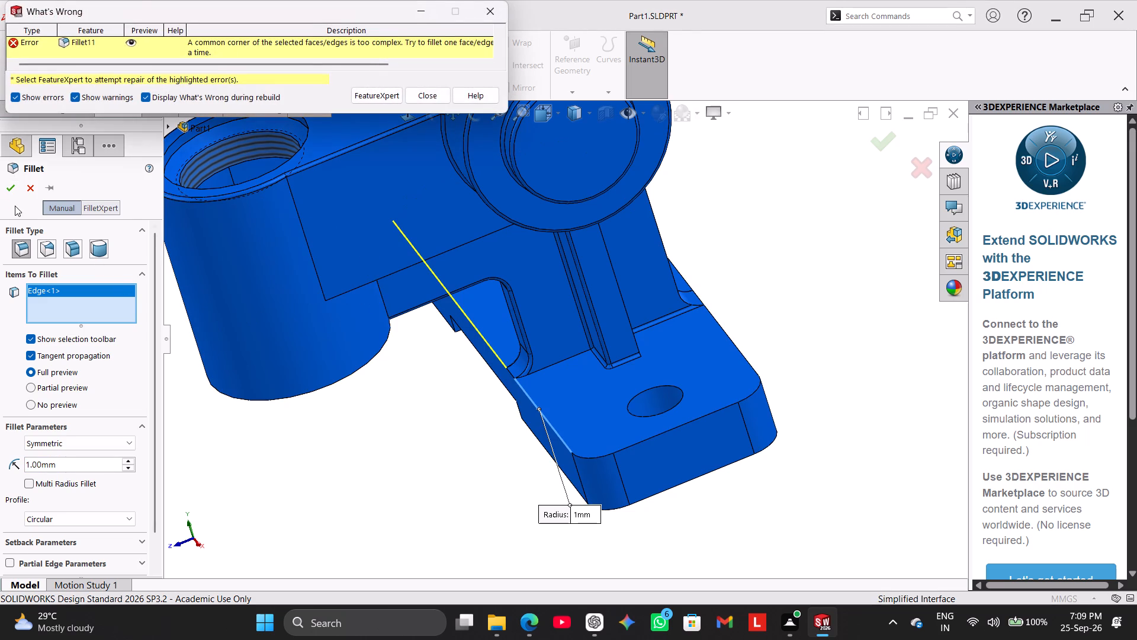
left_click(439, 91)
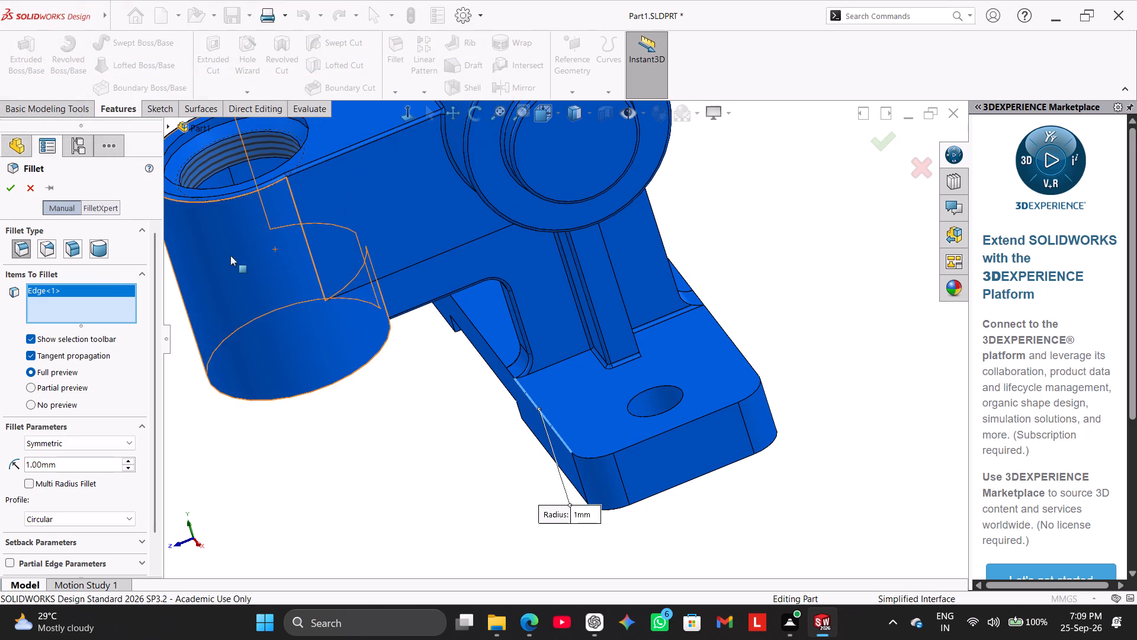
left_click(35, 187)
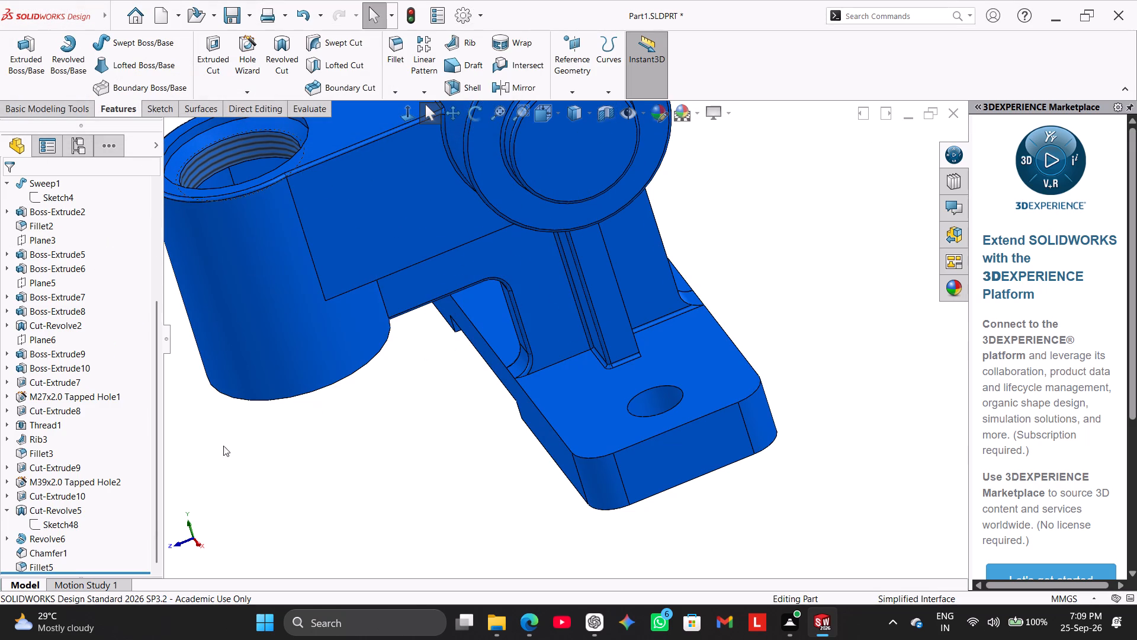
Delete the Fillet5 feature from the part.
right_click(52, 562)
left_click(100, 442)
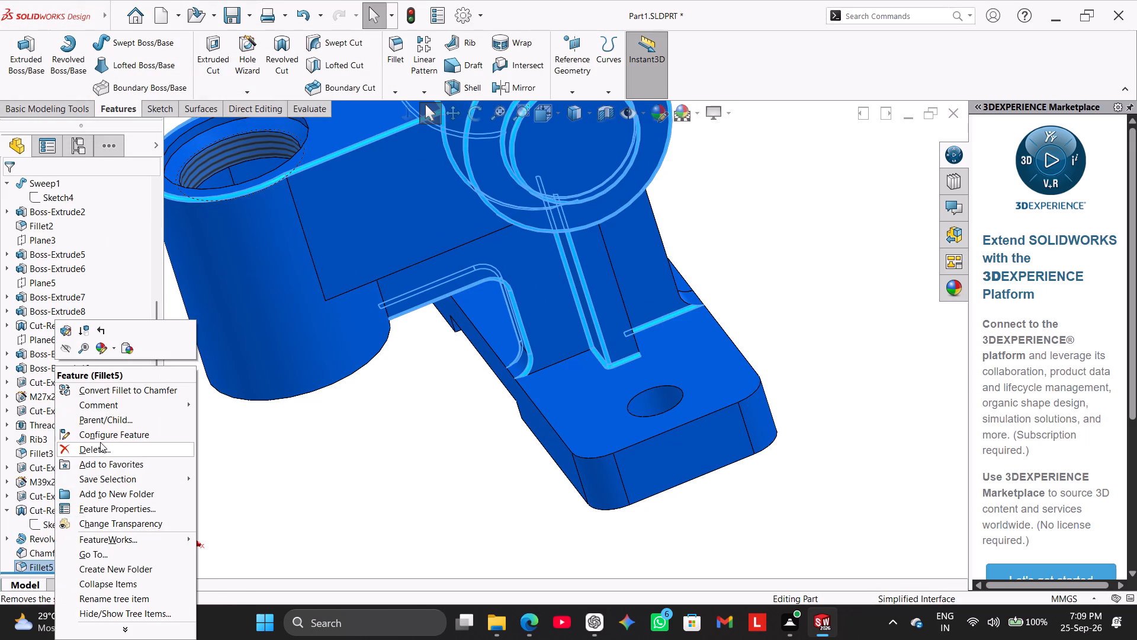
left_click(664, 229)
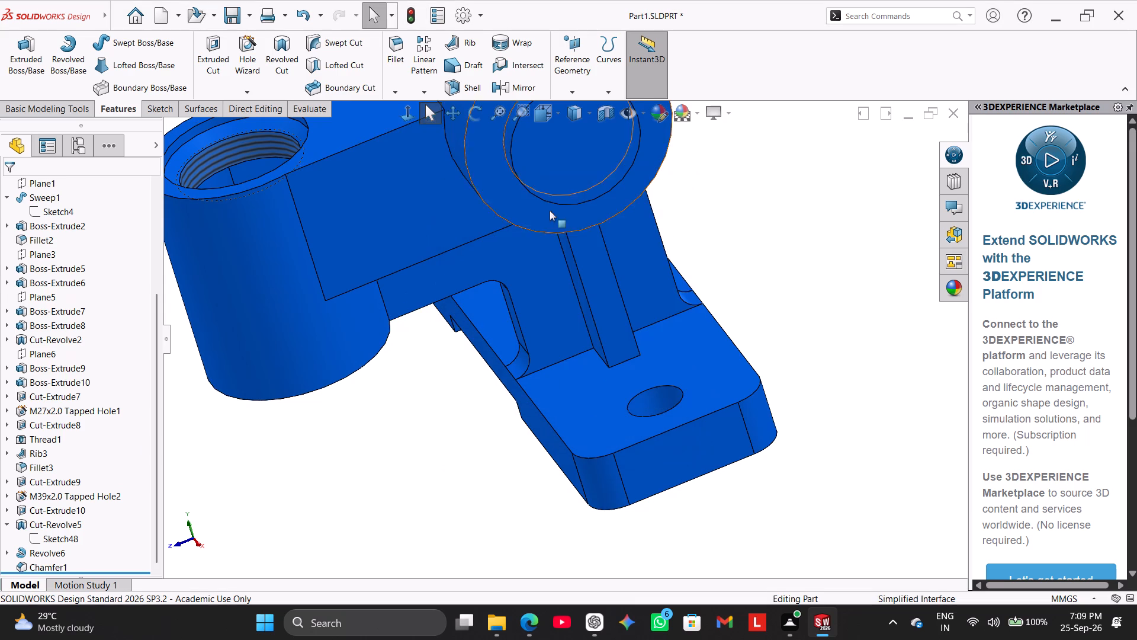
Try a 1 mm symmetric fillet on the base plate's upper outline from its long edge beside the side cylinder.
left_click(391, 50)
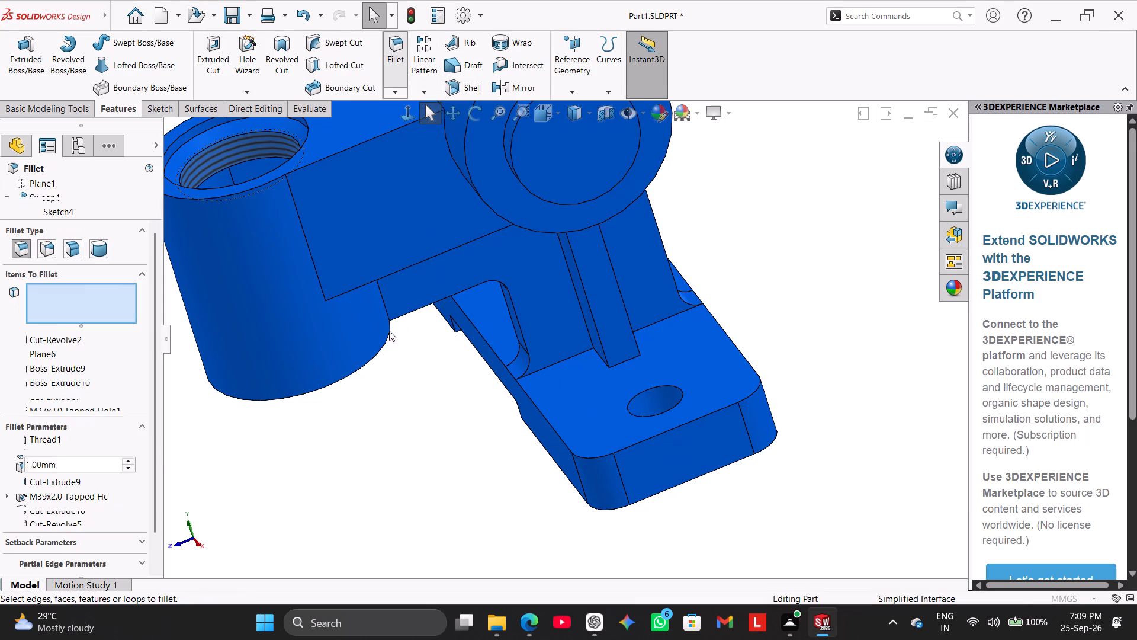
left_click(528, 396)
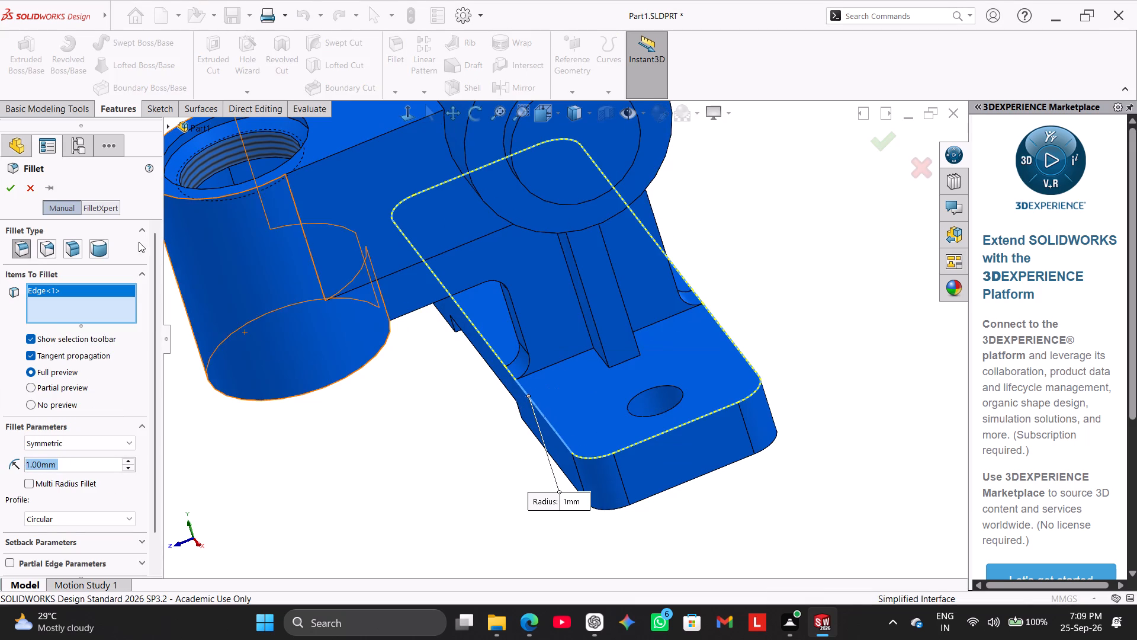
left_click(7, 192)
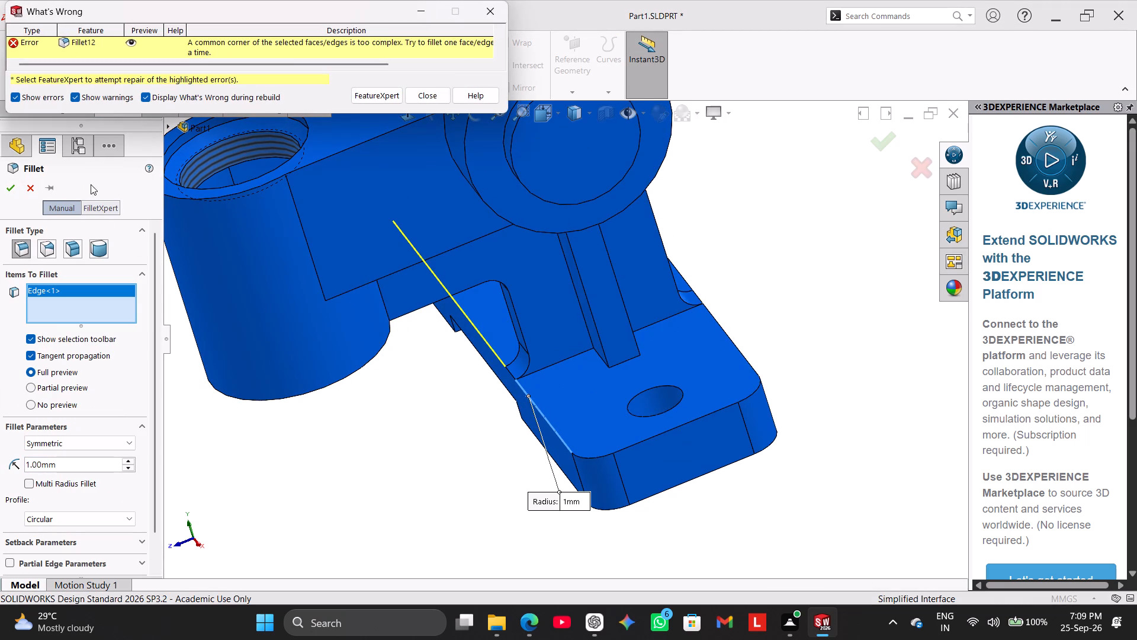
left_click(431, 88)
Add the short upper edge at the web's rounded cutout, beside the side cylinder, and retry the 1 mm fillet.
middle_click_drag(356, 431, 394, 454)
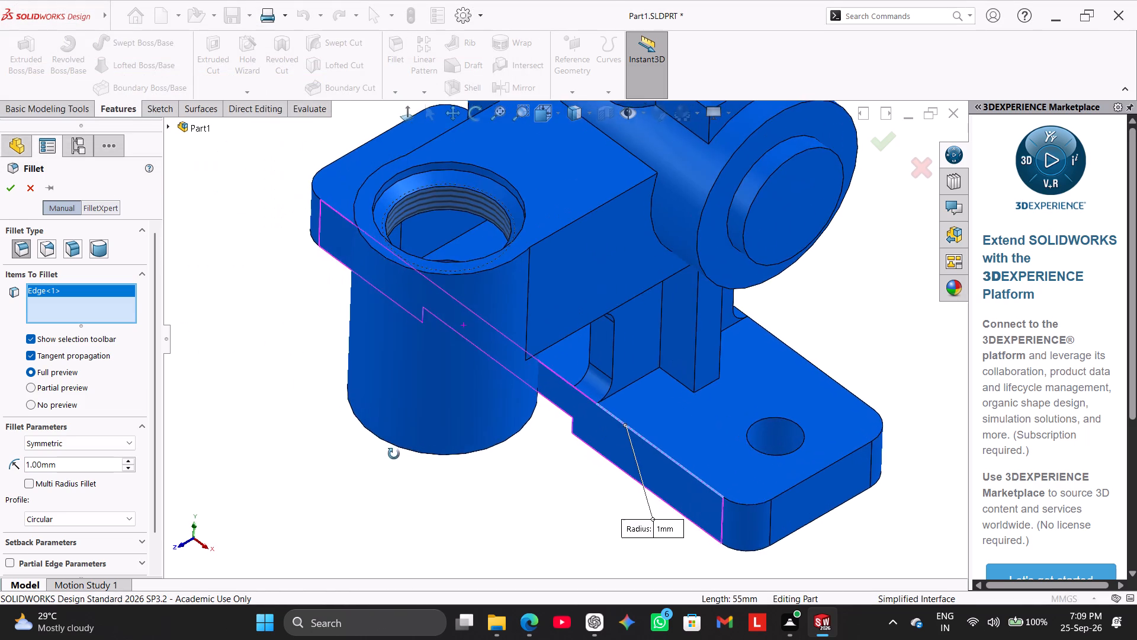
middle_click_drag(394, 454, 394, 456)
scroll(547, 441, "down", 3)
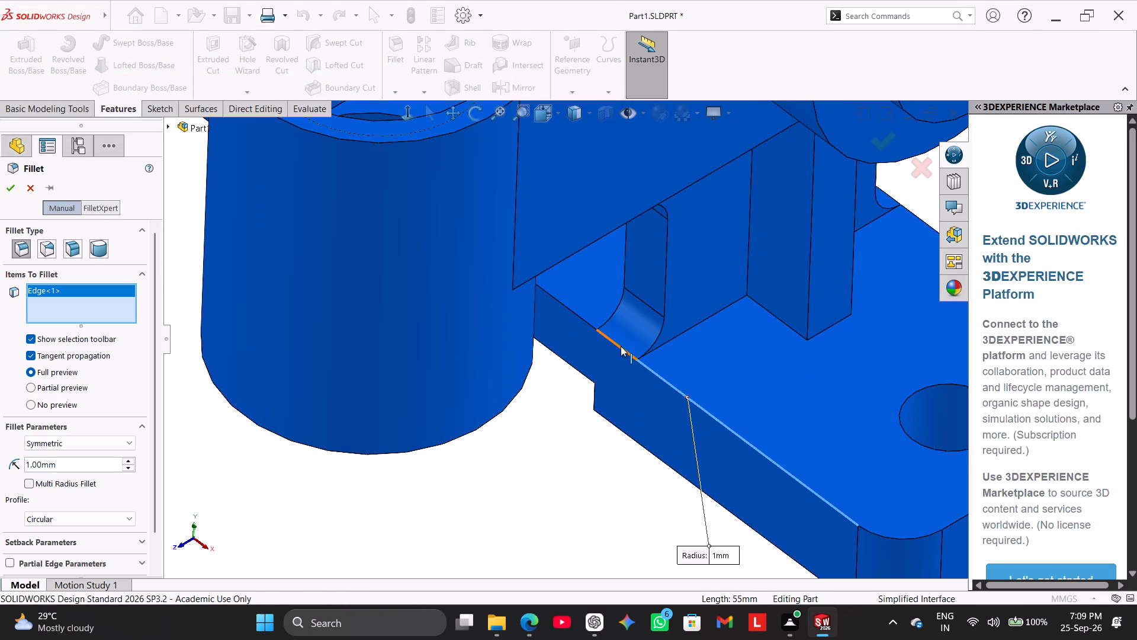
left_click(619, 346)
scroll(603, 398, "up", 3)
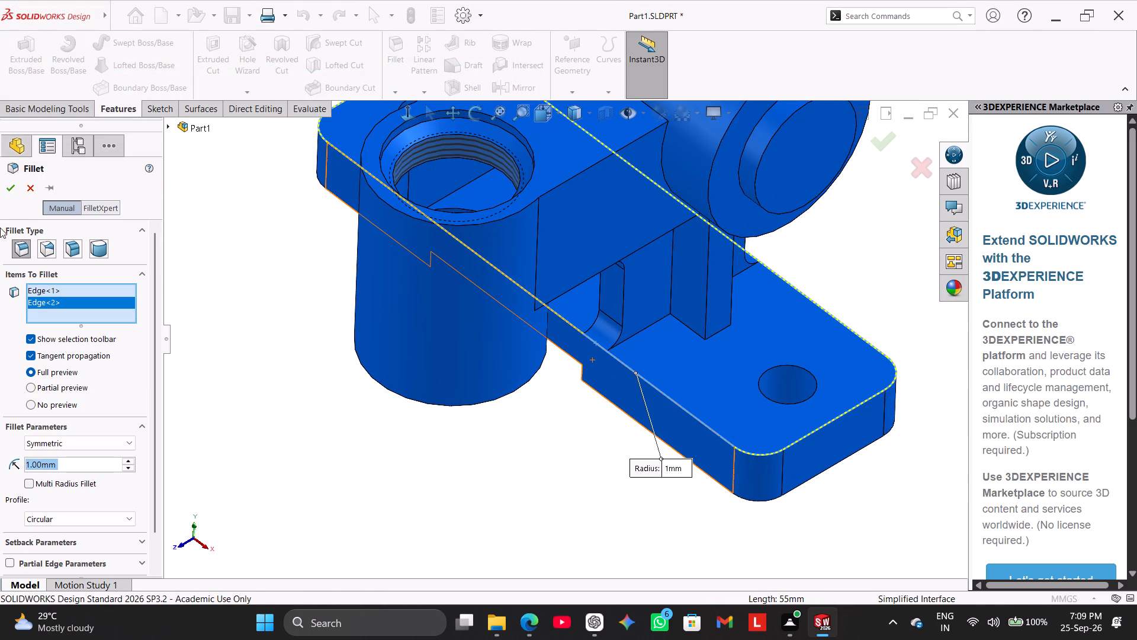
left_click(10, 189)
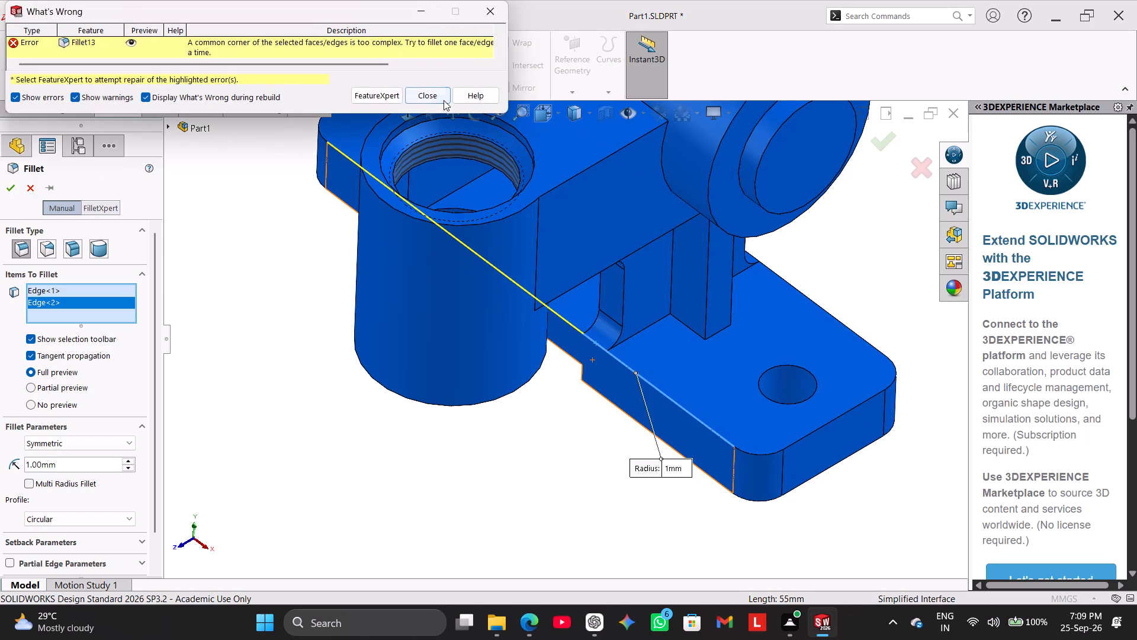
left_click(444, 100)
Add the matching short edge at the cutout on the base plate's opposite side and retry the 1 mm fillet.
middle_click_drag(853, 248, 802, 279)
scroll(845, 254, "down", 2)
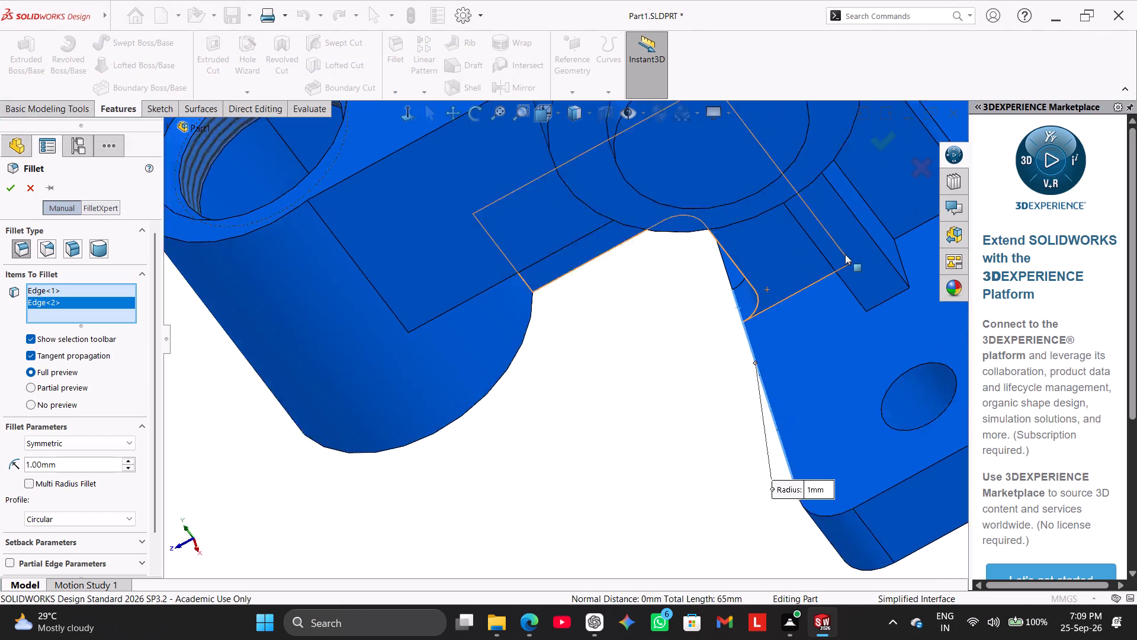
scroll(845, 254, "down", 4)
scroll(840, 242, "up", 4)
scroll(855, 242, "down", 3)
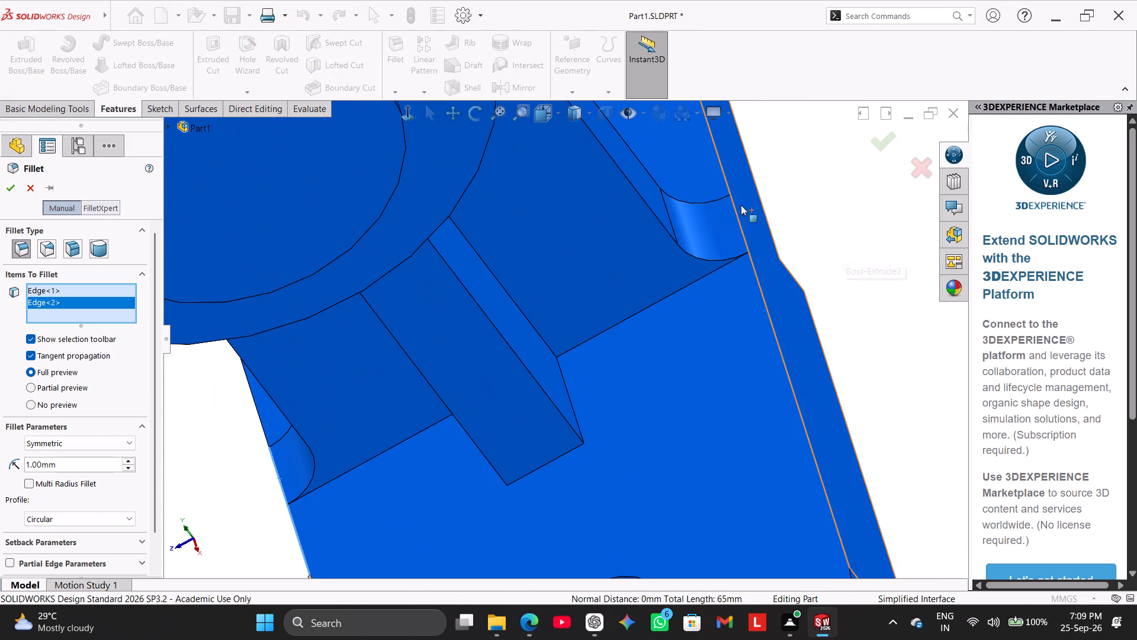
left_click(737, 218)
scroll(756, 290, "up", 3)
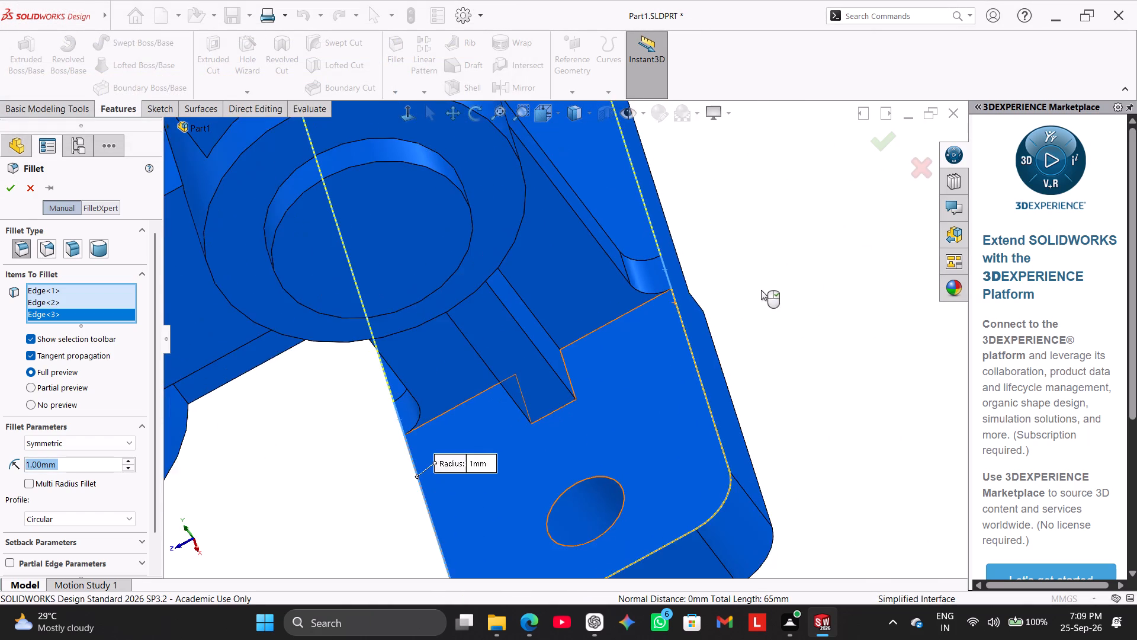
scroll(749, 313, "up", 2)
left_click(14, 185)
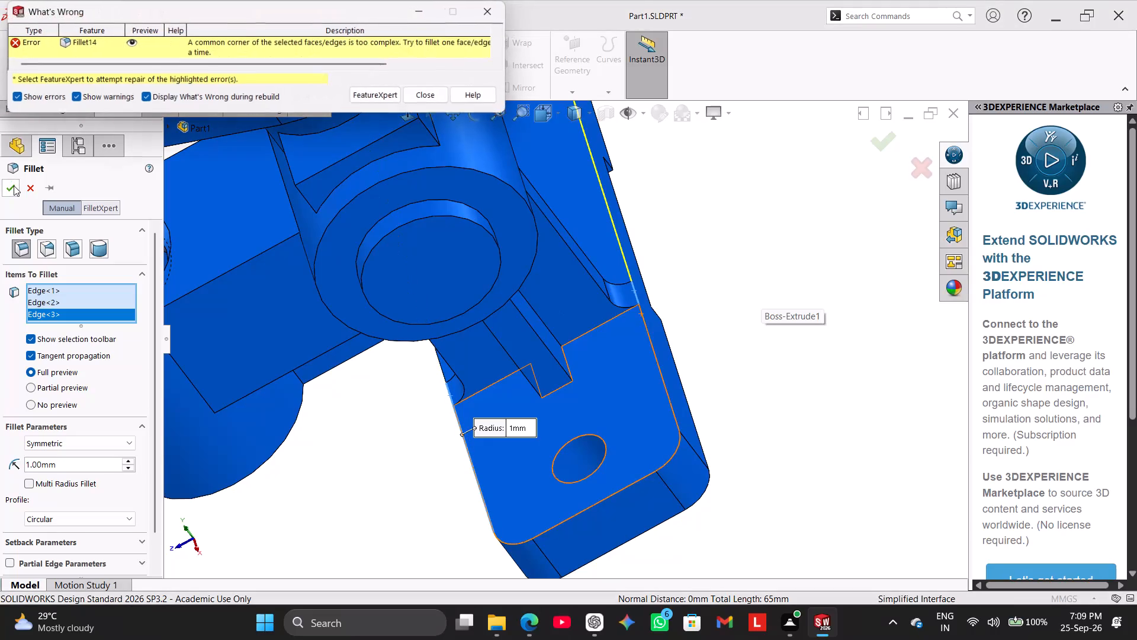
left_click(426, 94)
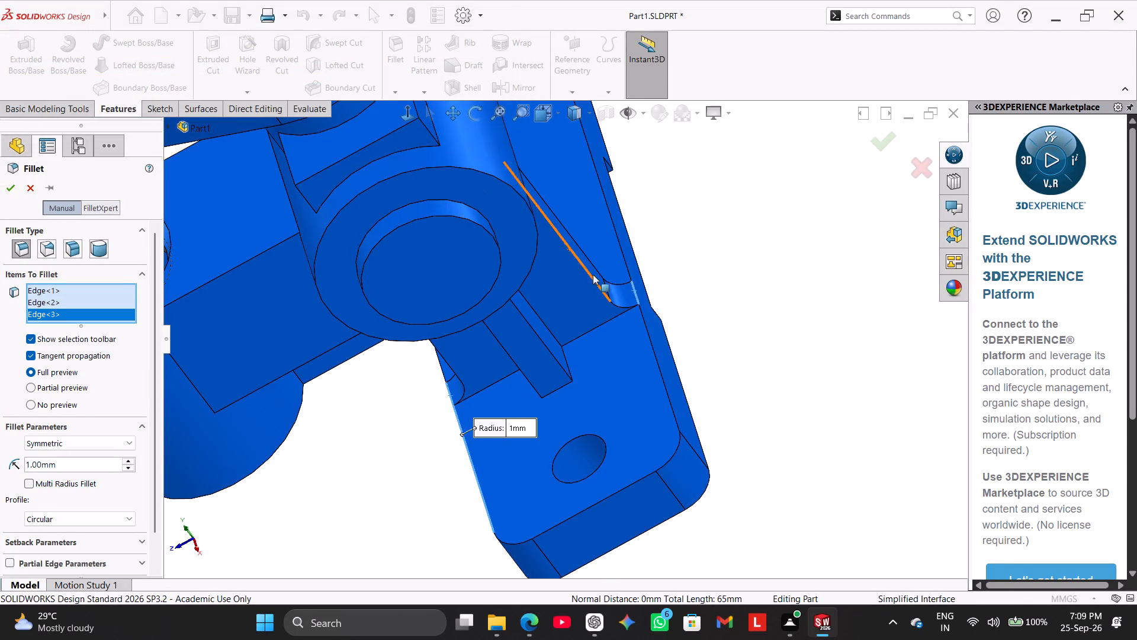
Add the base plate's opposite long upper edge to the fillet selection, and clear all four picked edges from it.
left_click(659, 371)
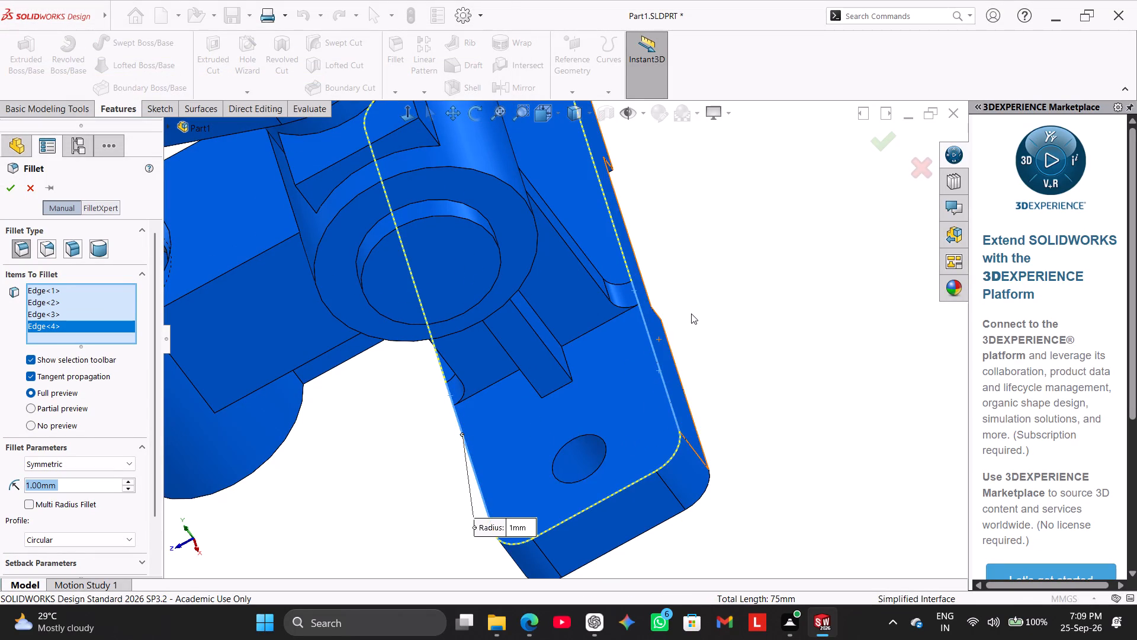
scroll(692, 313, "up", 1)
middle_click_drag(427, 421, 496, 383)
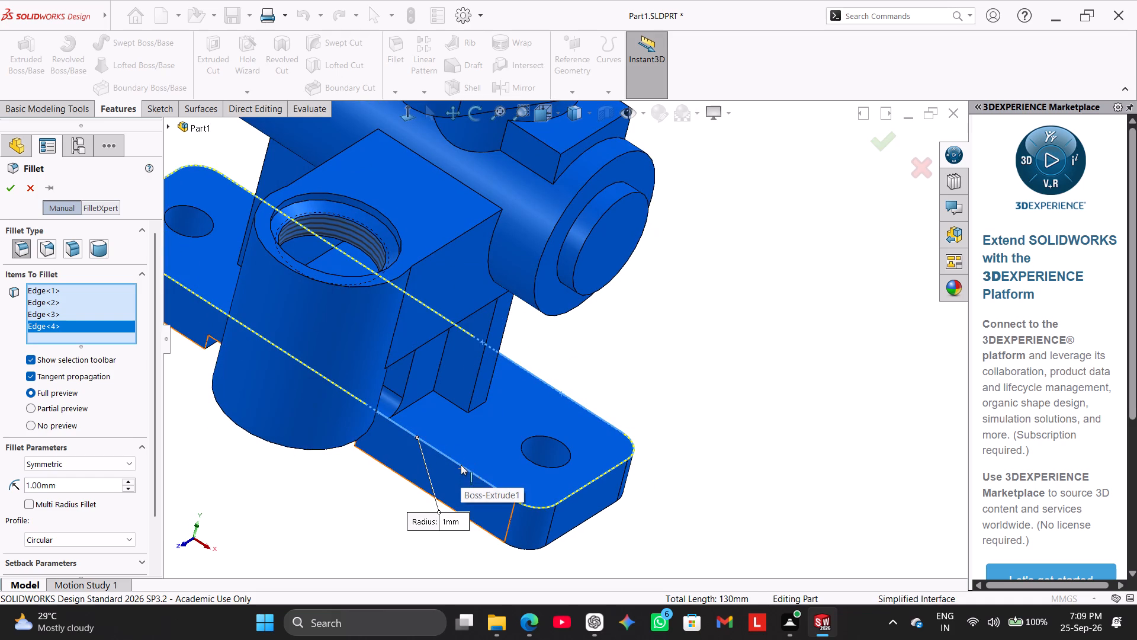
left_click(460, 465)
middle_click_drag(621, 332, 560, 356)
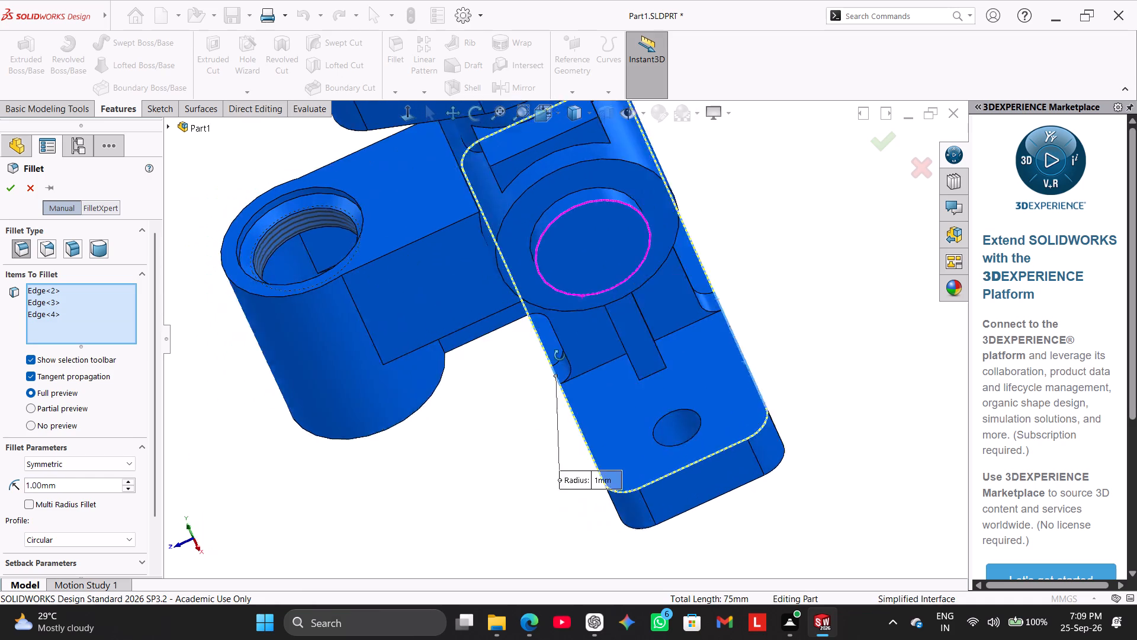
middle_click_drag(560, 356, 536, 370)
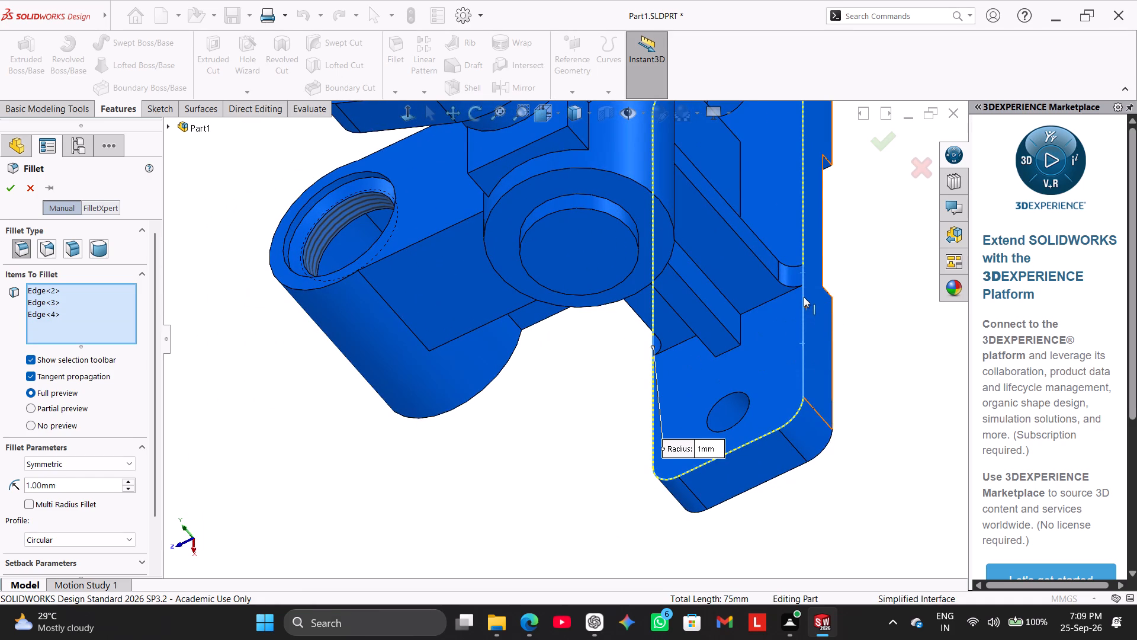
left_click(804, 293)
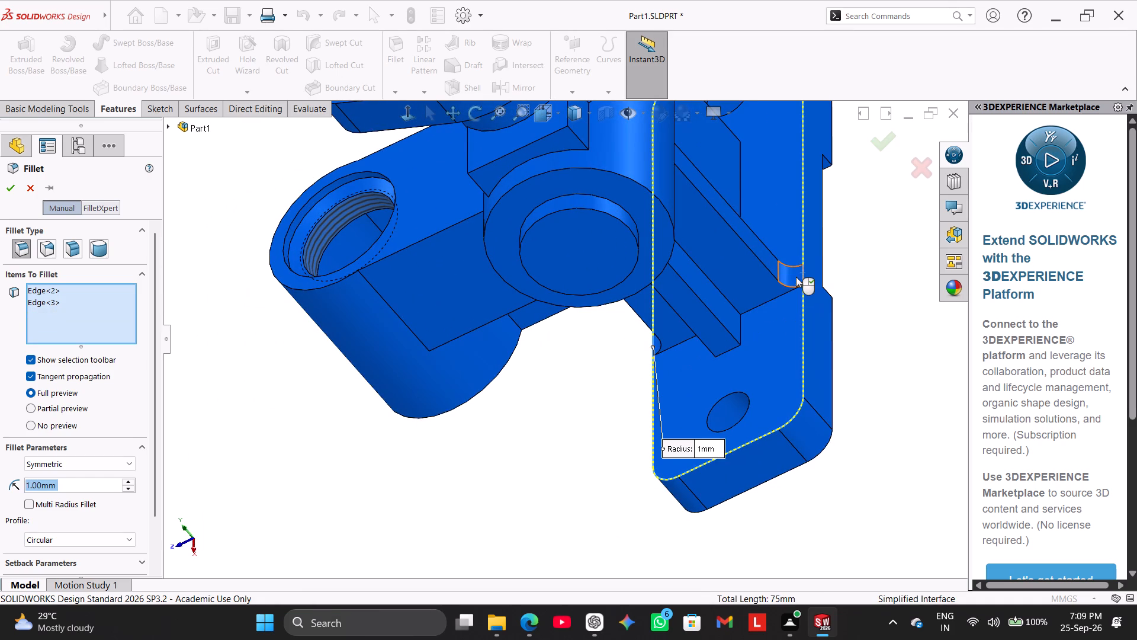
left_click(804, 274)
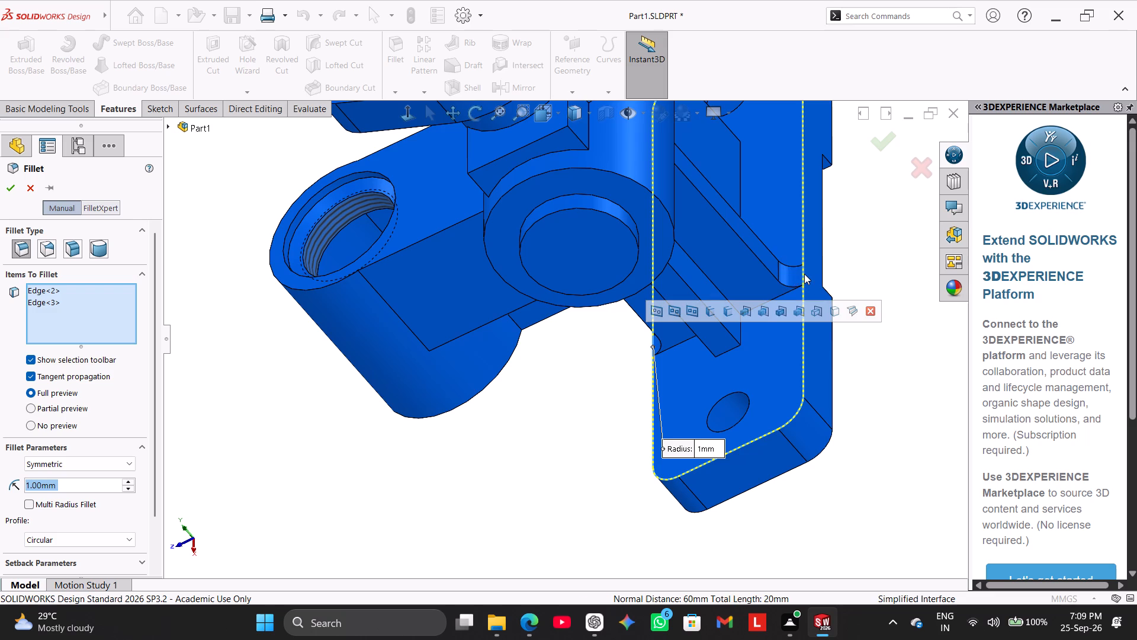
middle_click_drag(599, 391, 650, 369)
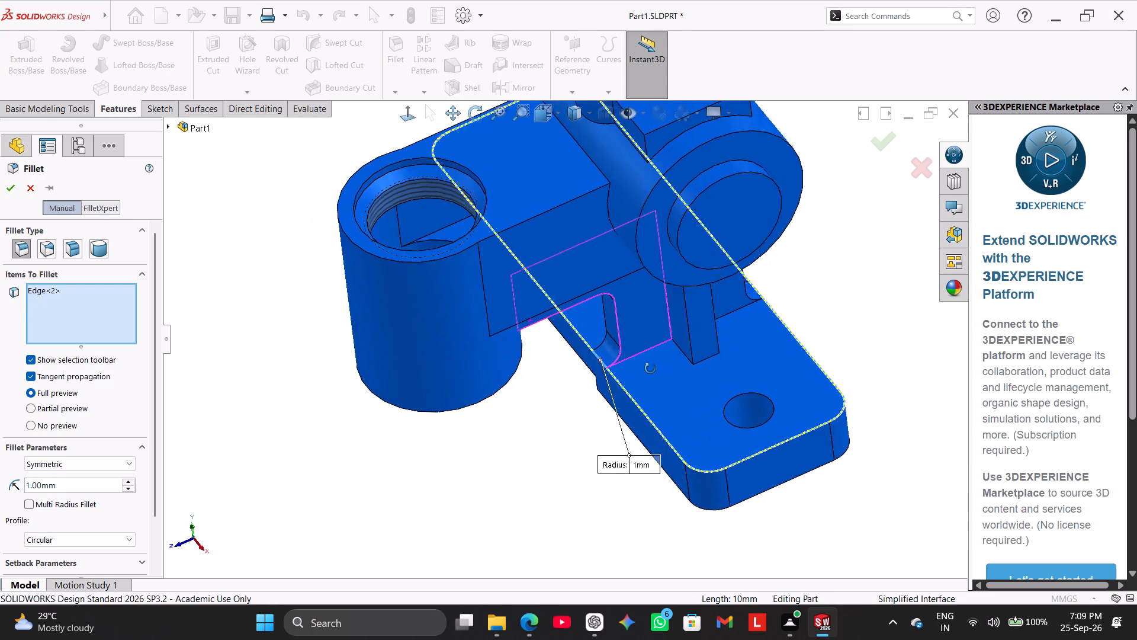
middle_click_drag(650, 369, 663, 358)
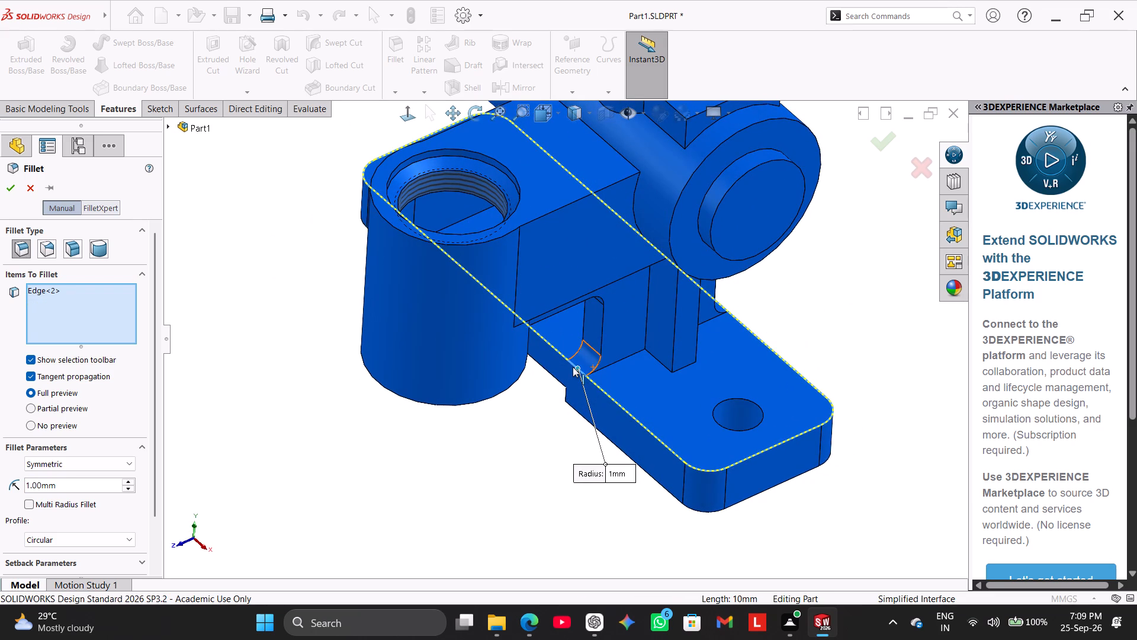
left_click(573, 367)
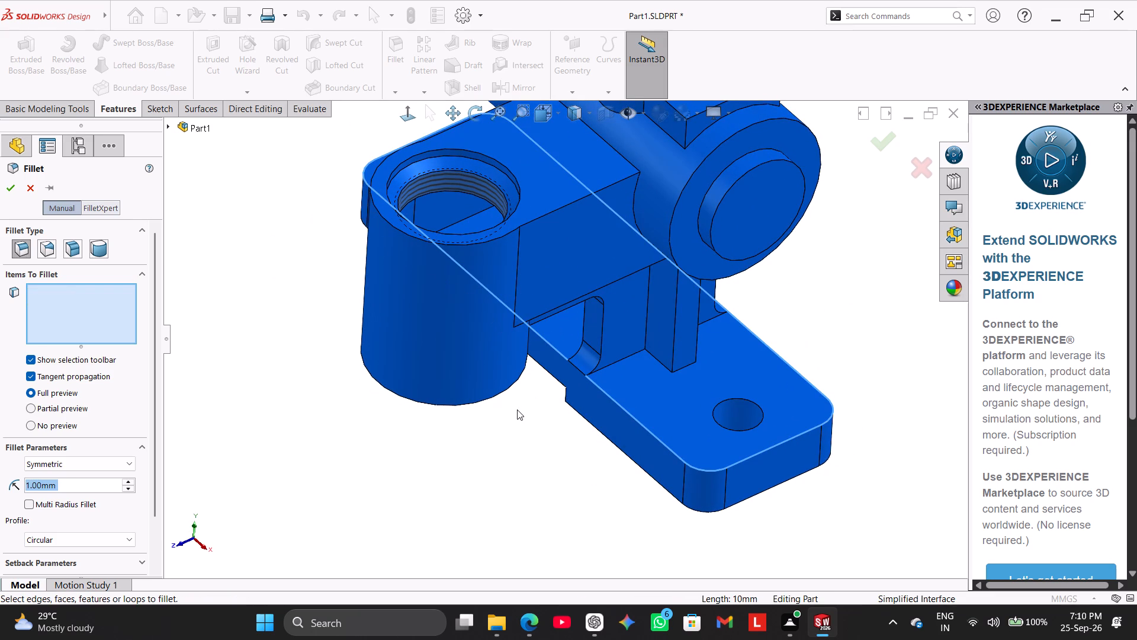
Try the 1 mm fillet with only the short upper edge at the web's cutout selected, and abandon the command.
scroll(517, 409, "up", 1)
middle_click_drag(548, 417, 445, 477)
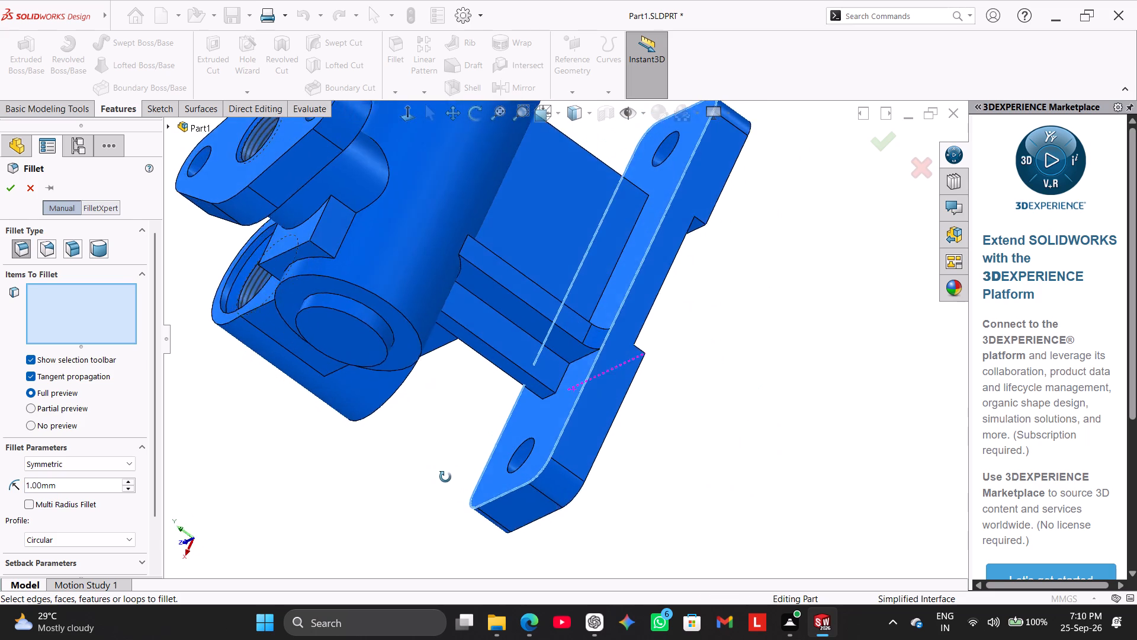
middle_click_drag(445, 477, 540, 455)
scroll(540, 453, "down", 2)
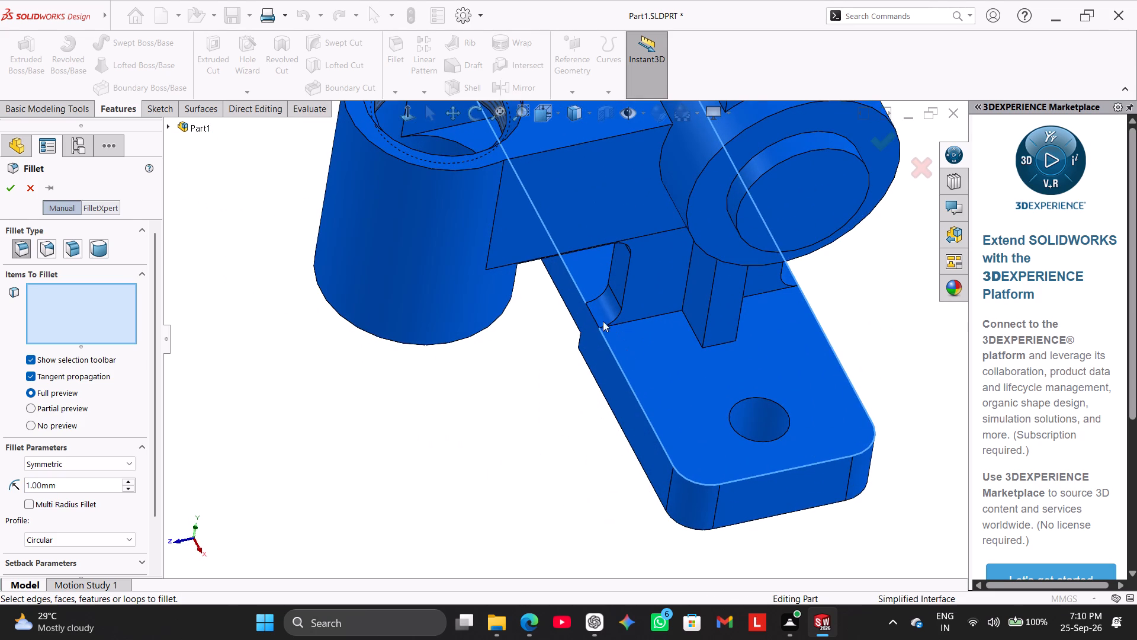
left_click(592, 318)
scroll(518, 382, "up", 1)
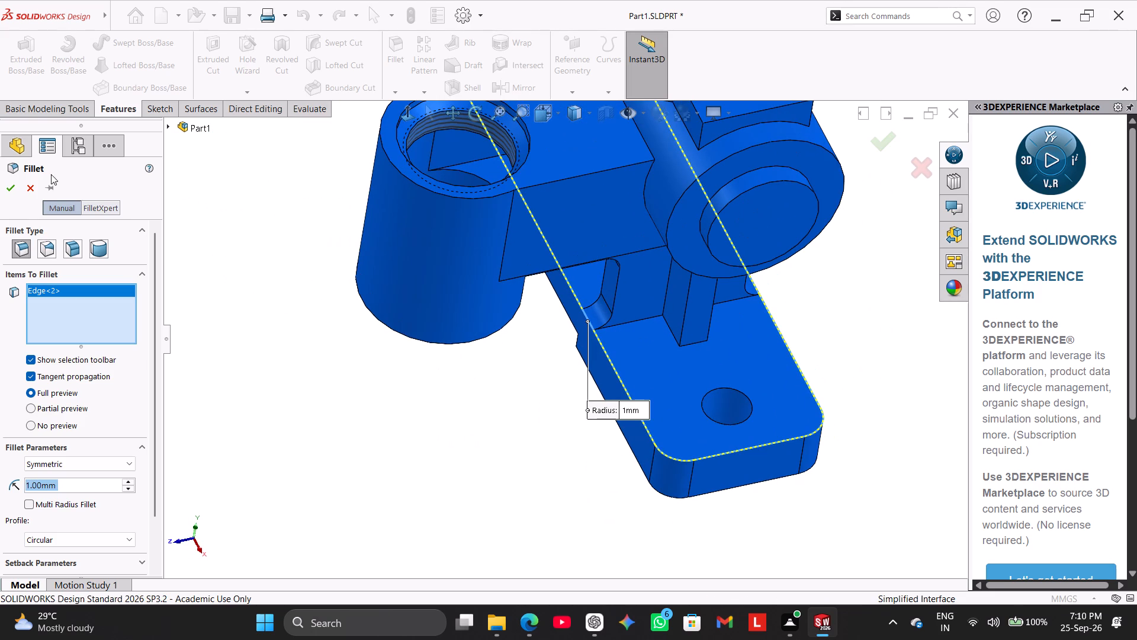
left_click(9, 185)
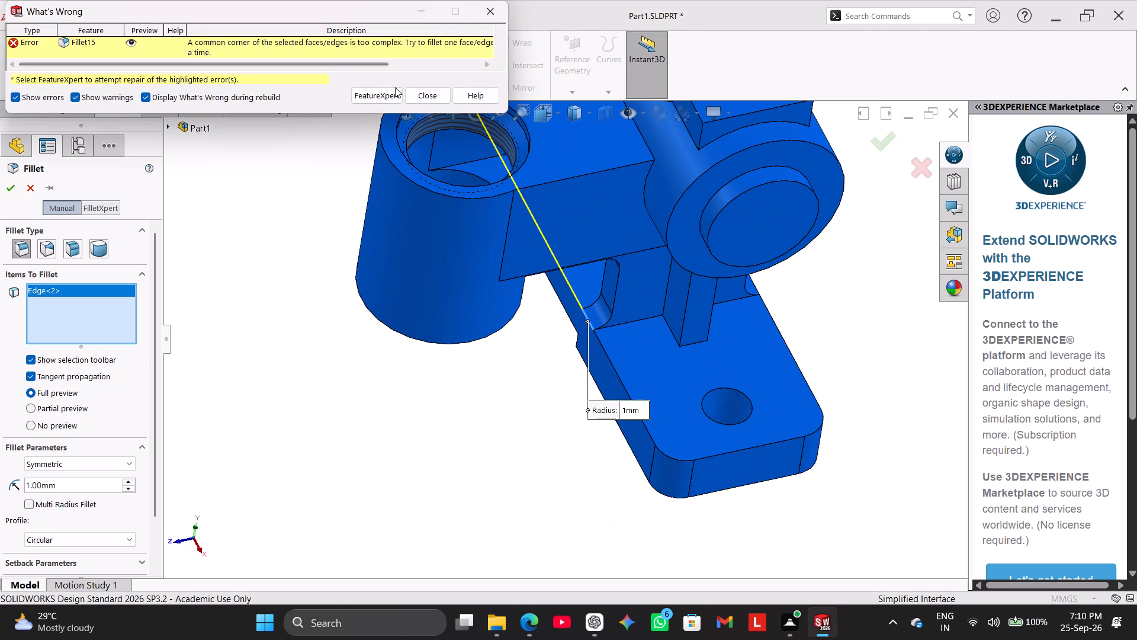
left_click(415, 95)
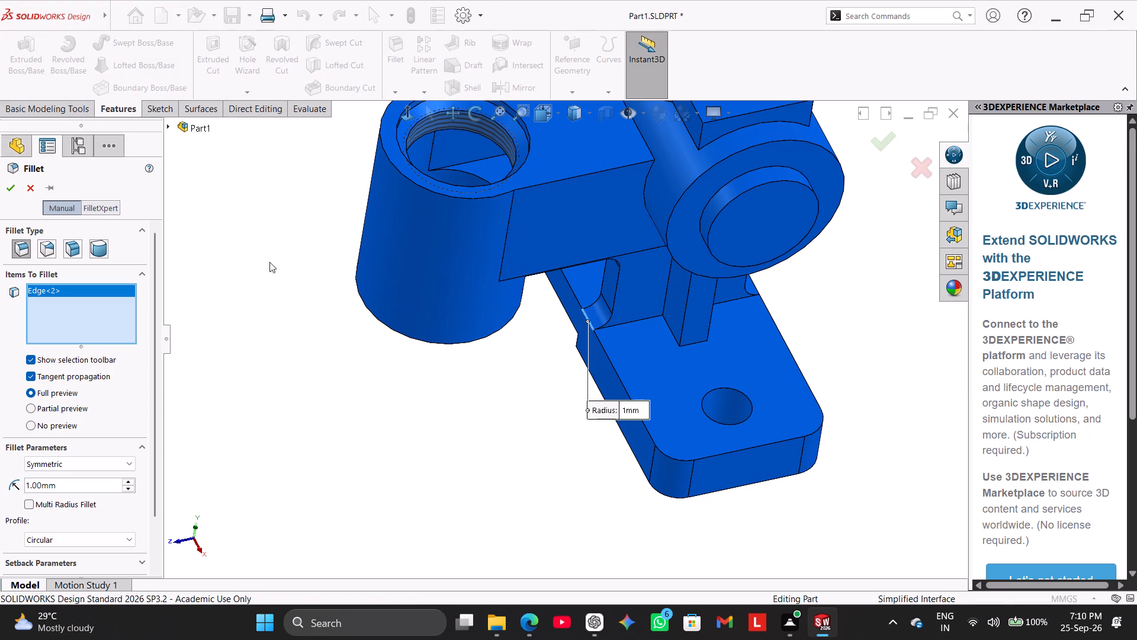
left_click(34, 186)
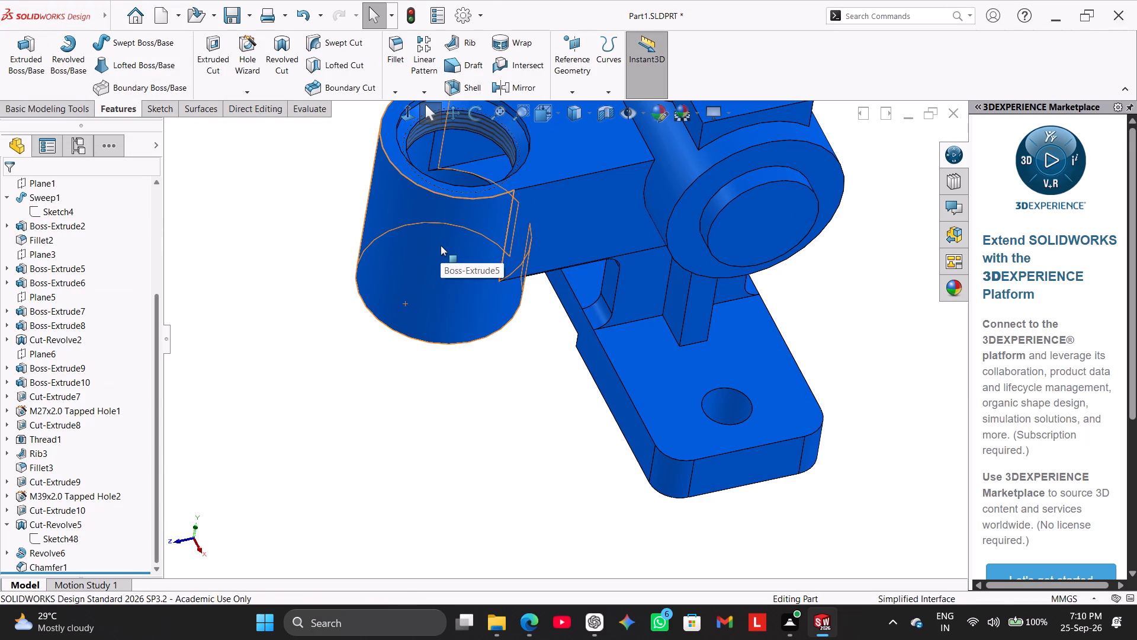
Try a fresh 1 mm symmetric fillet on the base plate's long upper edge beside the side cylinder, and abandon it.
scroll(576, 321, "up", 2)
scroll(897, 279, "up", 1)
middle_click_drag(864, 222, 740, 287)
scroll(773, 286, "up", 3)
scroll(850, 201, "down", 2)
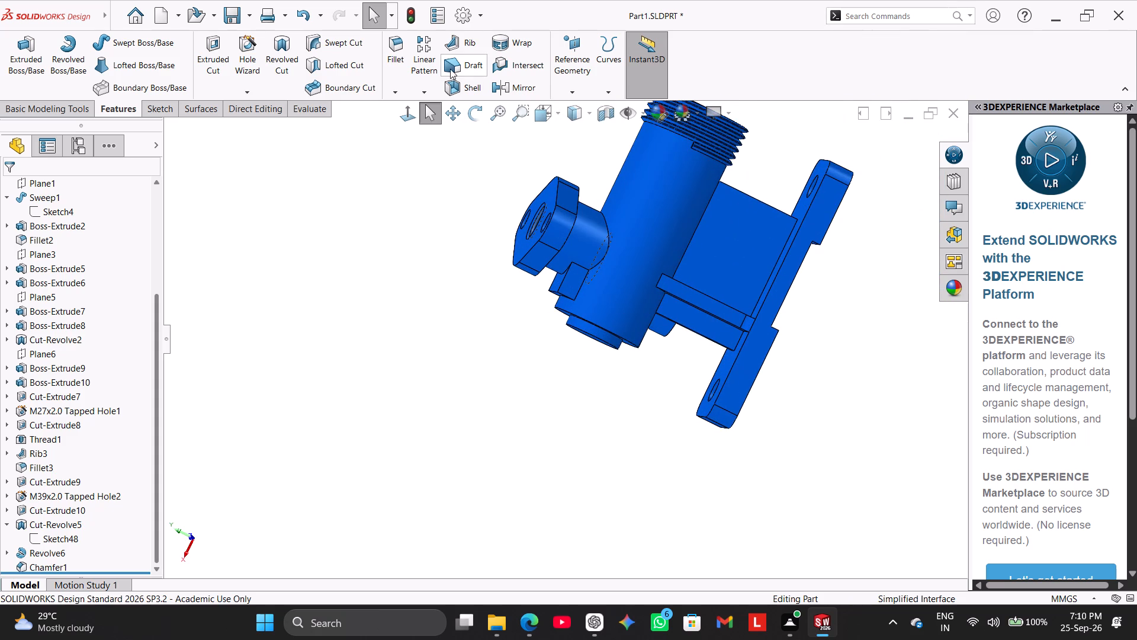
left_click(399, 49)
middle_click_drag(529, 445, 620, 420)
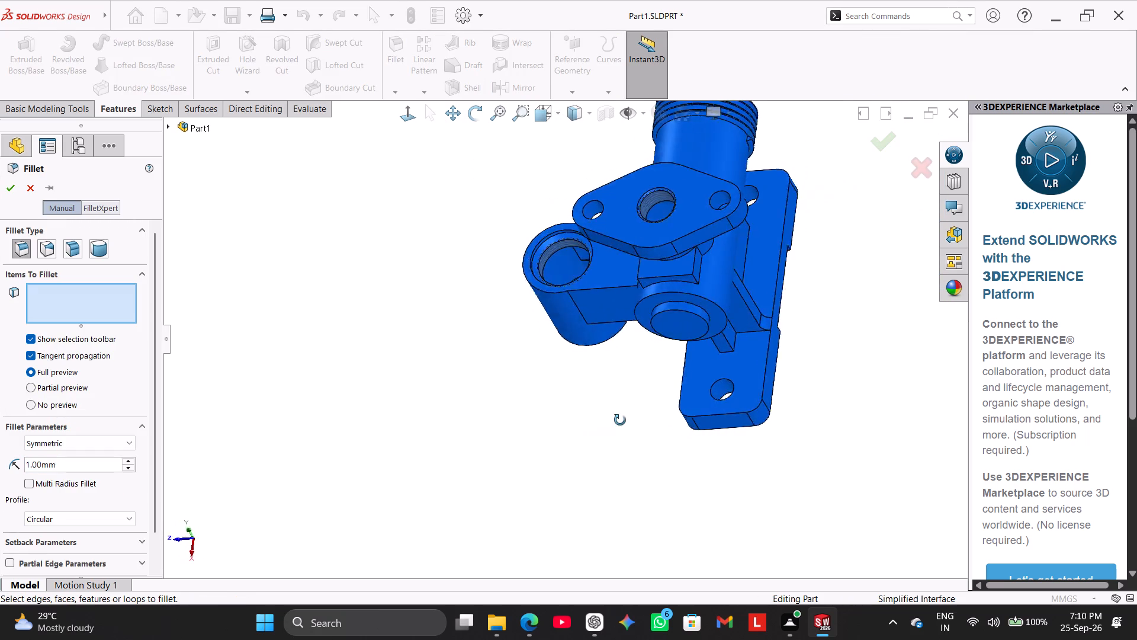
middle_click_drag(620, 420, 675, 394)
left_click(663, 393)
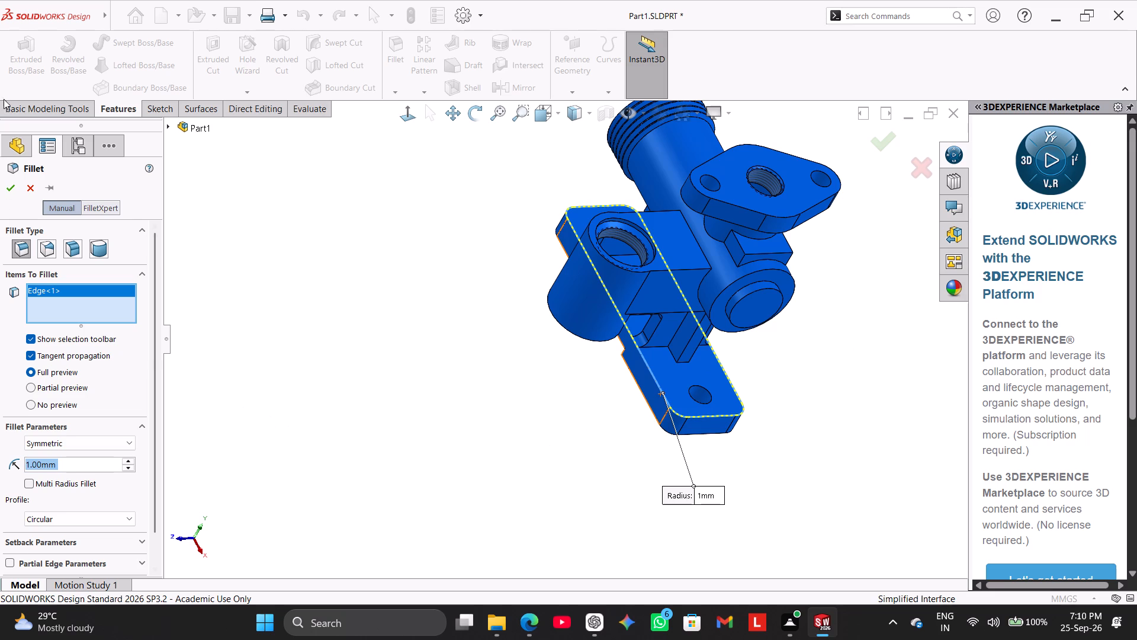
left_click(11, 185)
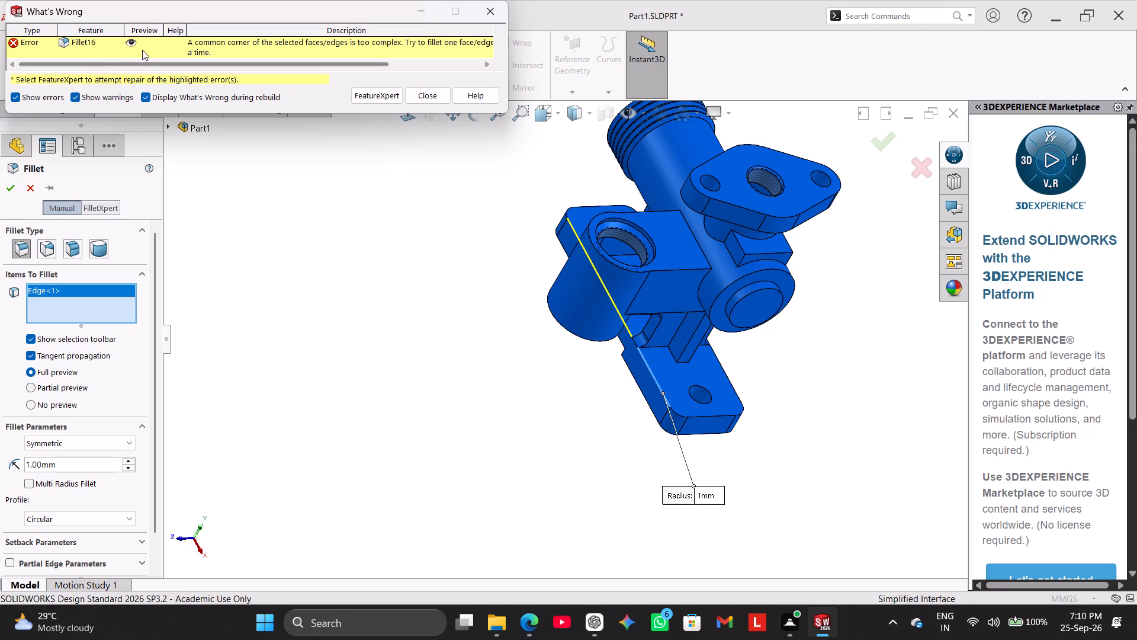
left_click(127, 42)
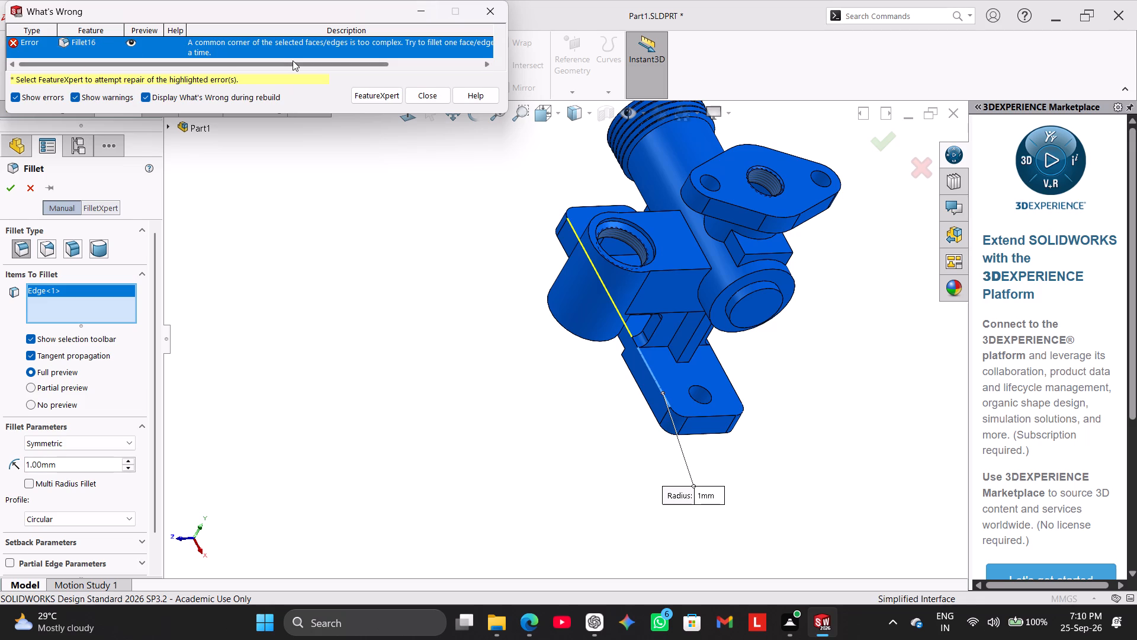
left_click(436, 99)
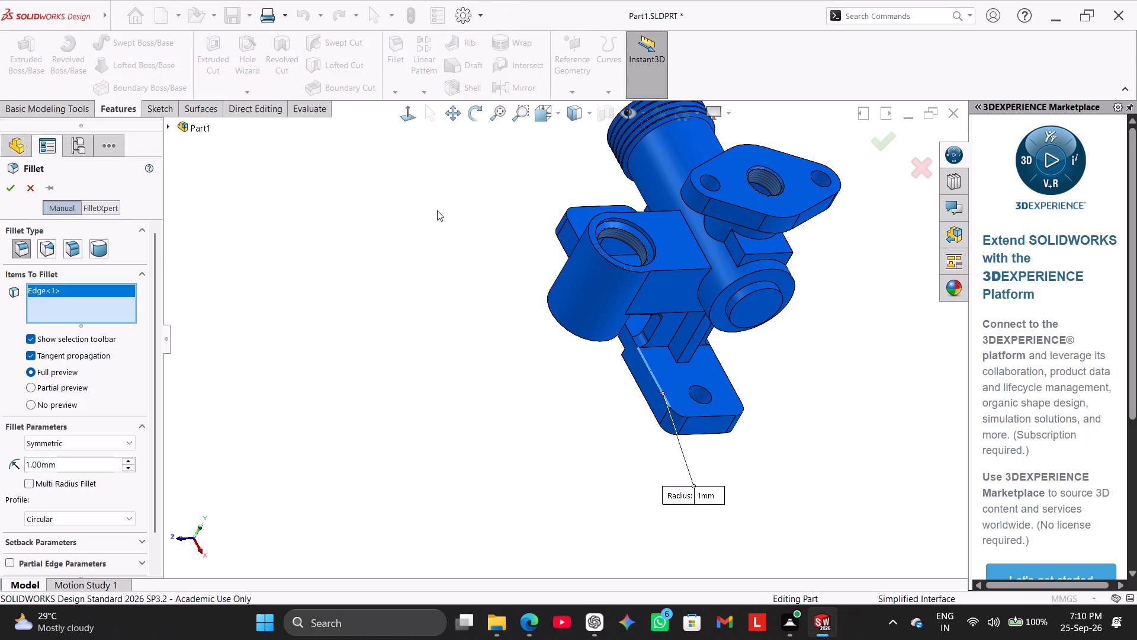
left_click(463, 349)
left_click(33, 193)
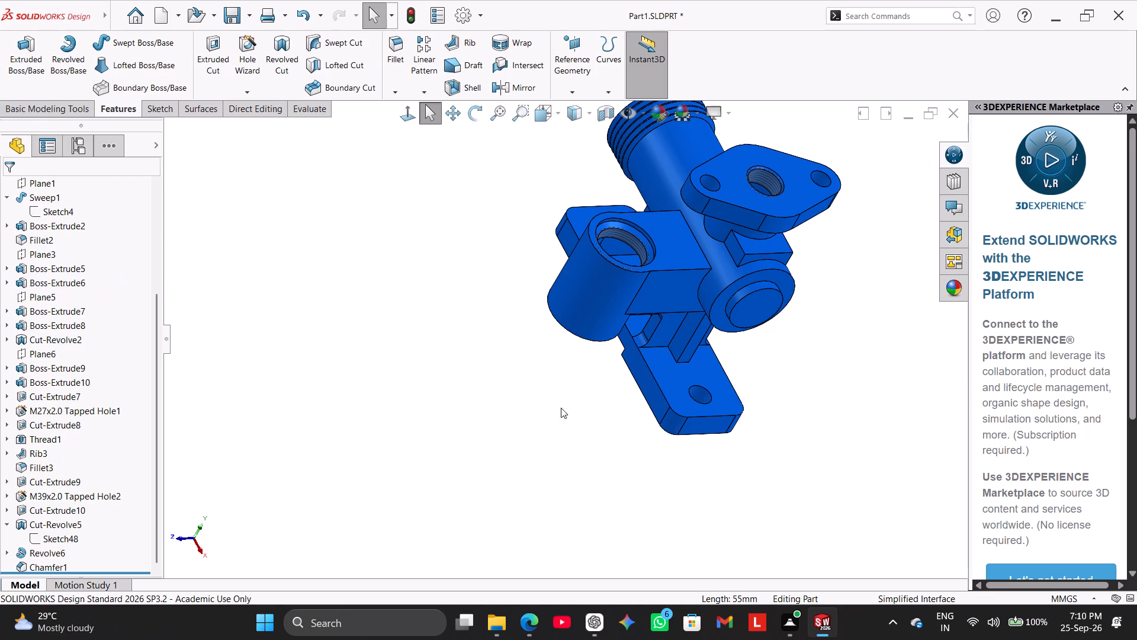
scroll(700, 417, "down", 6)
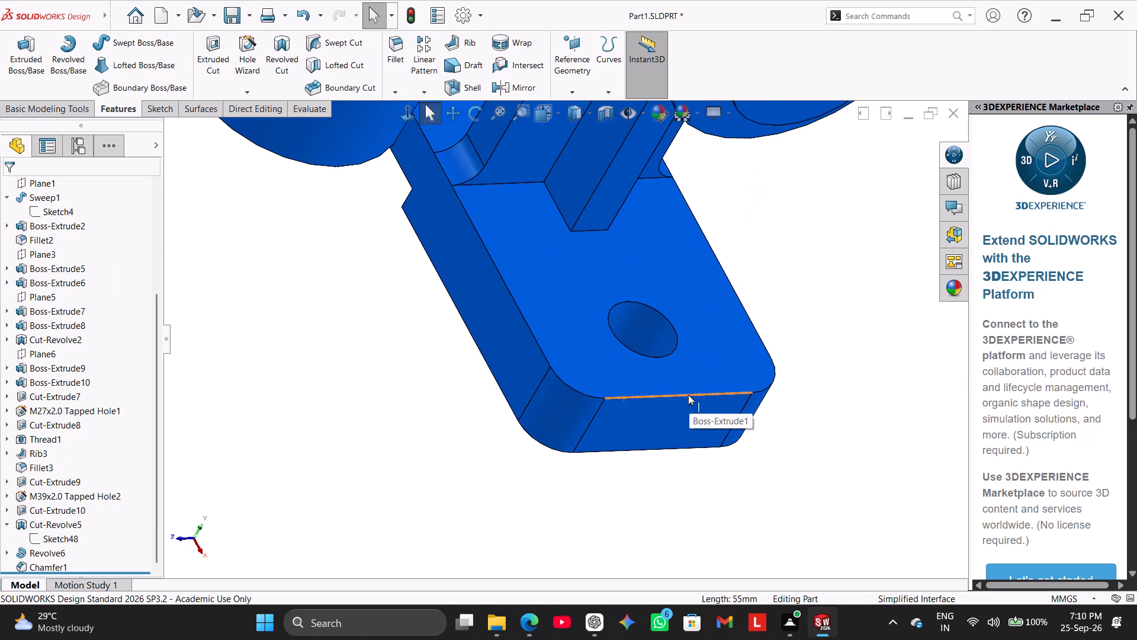
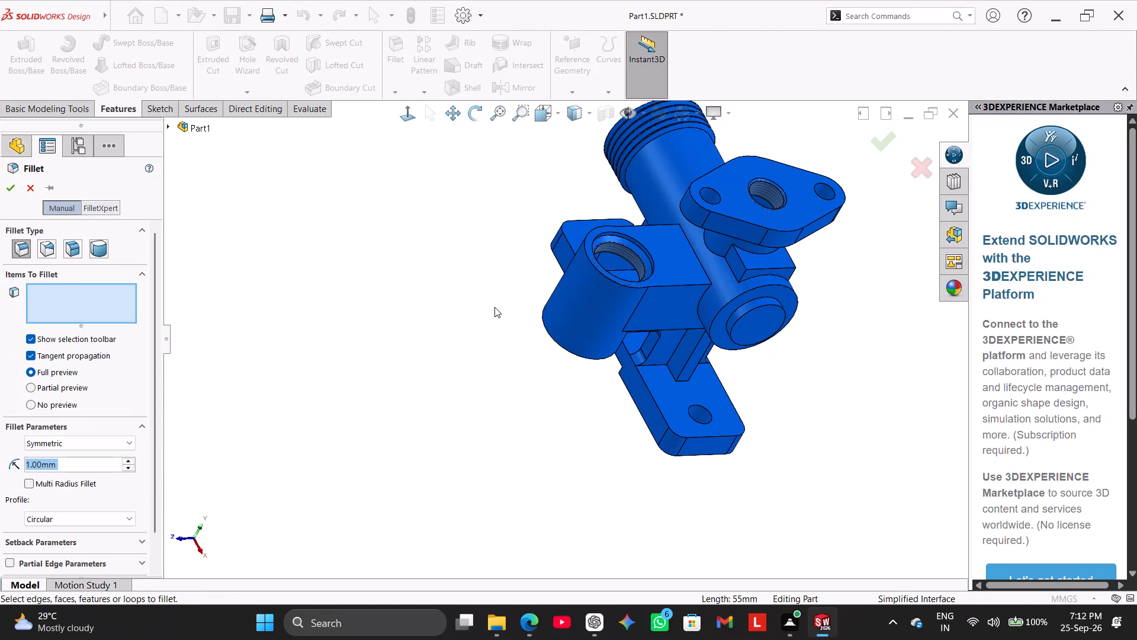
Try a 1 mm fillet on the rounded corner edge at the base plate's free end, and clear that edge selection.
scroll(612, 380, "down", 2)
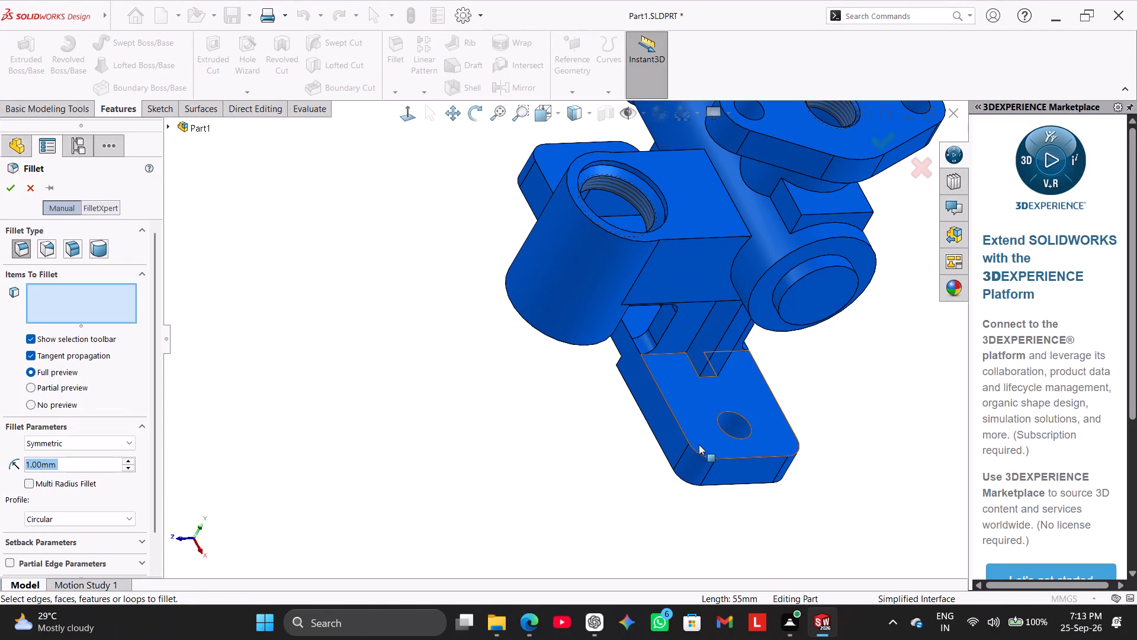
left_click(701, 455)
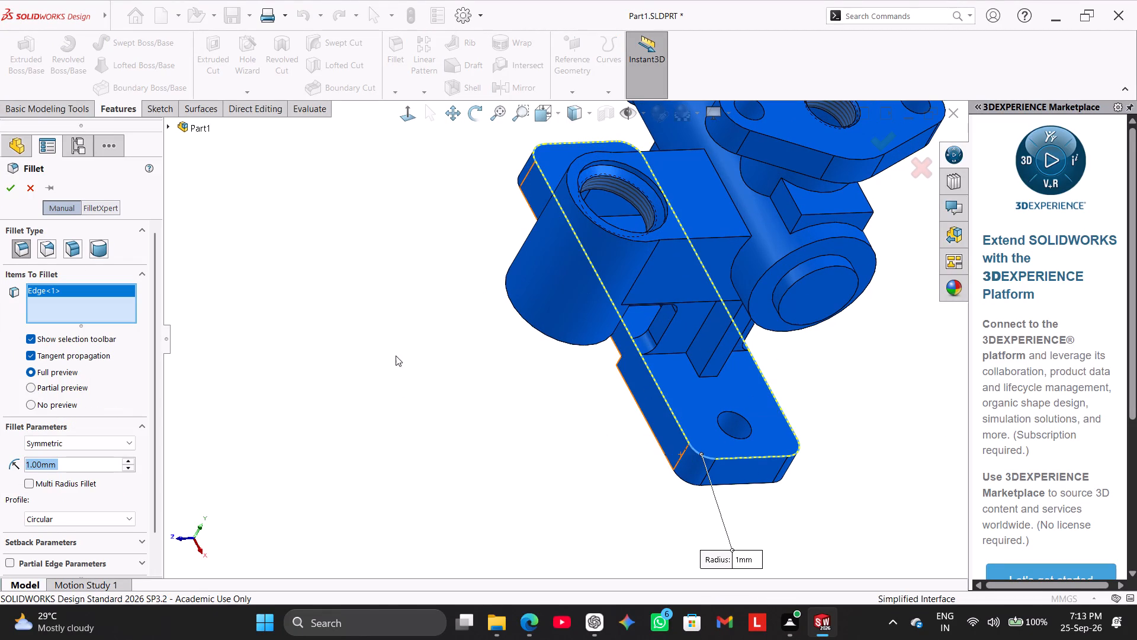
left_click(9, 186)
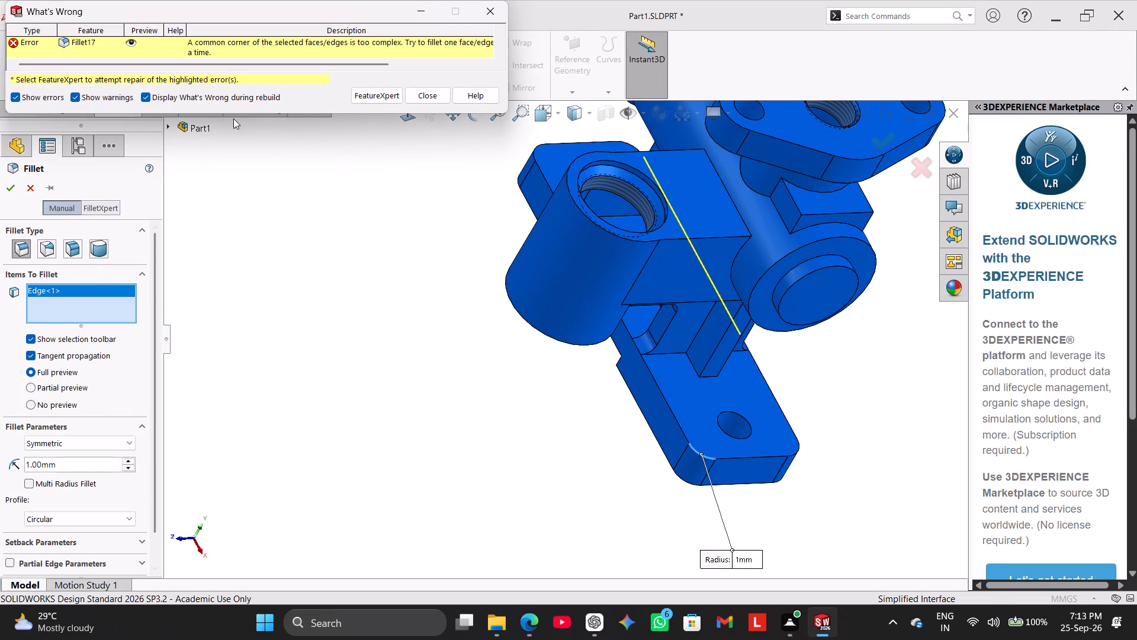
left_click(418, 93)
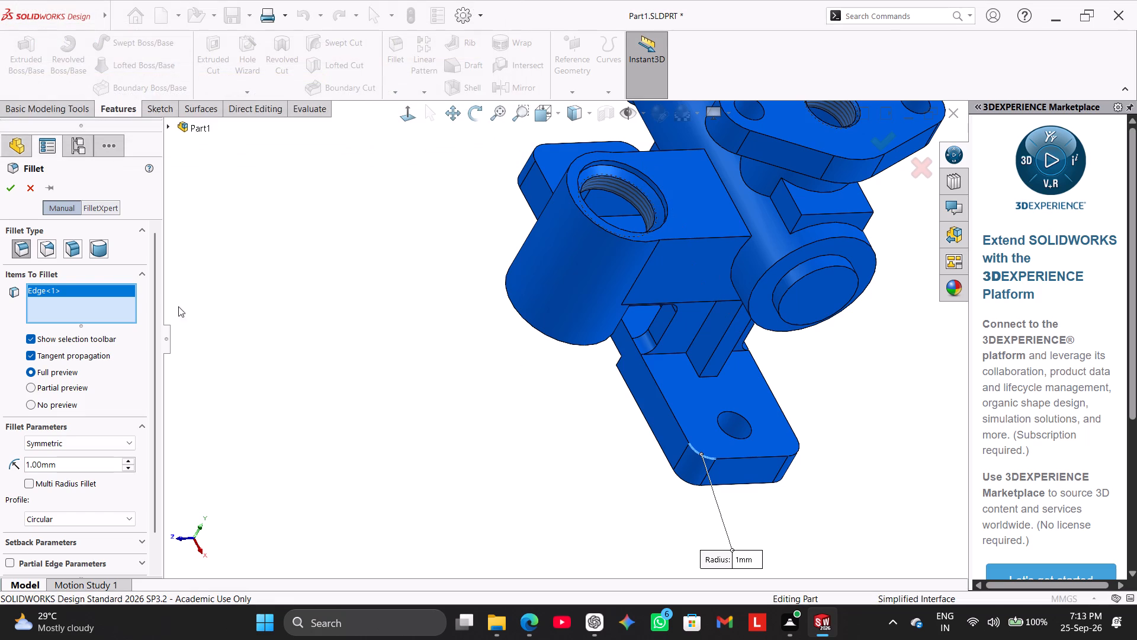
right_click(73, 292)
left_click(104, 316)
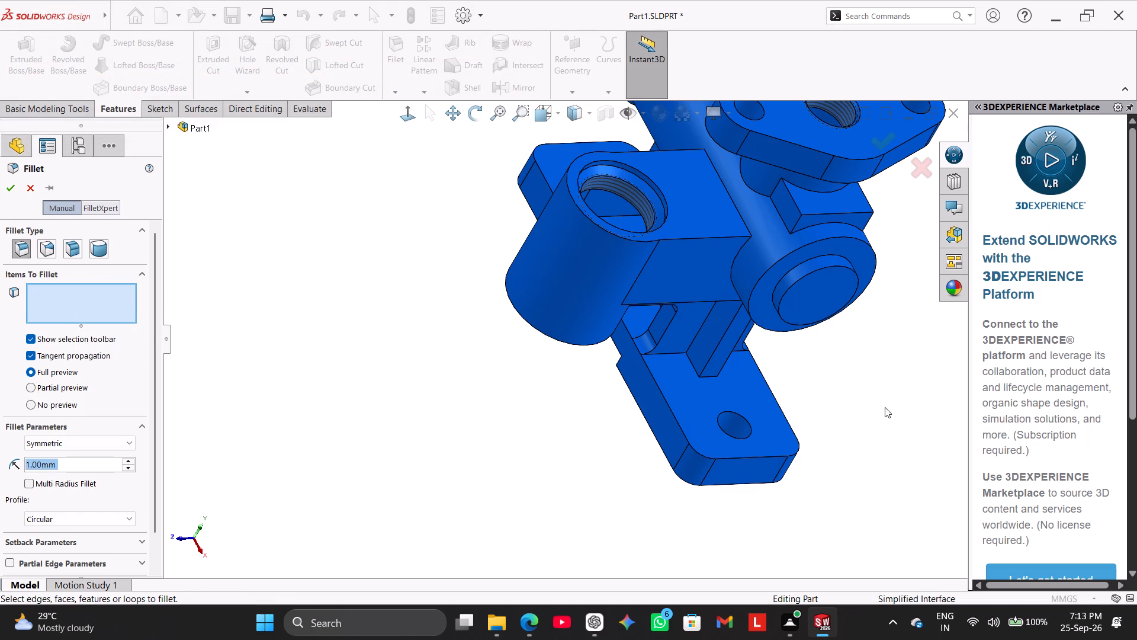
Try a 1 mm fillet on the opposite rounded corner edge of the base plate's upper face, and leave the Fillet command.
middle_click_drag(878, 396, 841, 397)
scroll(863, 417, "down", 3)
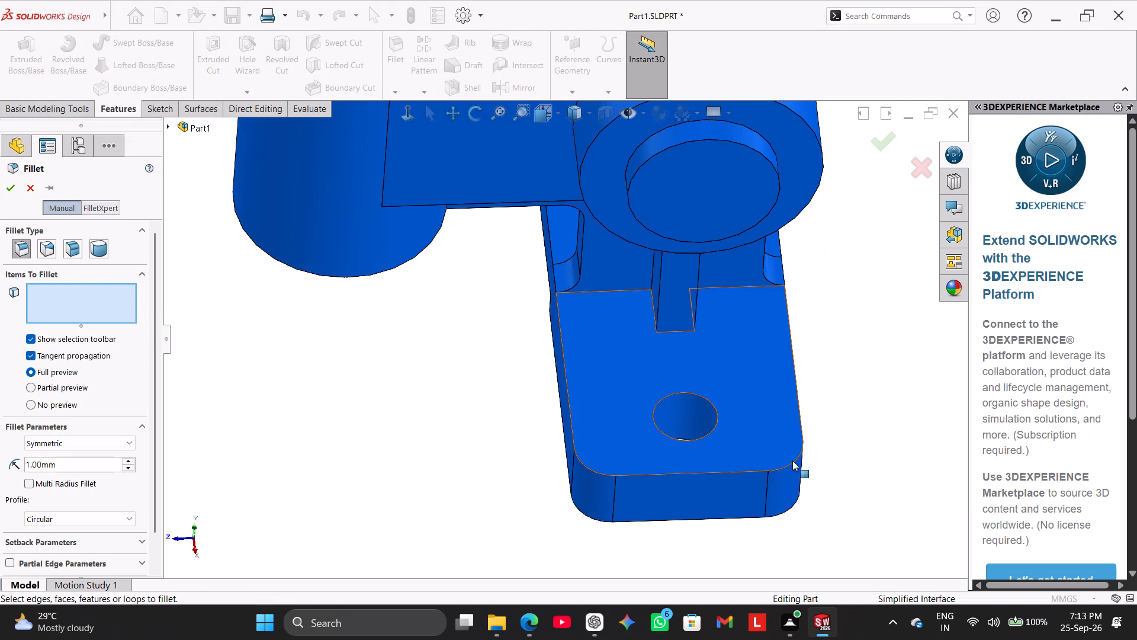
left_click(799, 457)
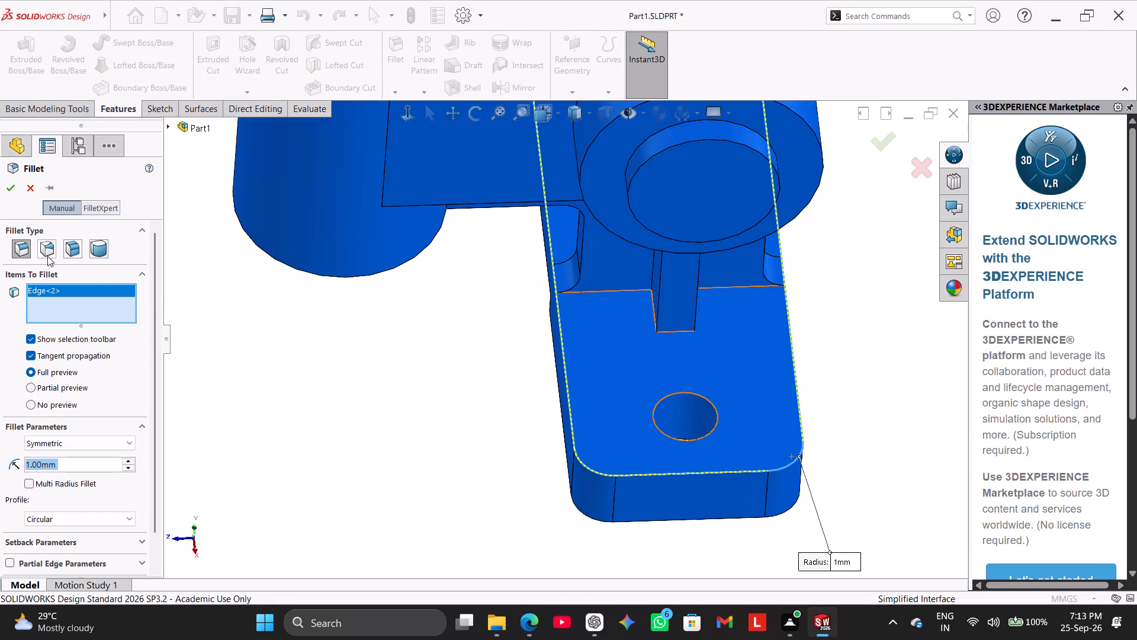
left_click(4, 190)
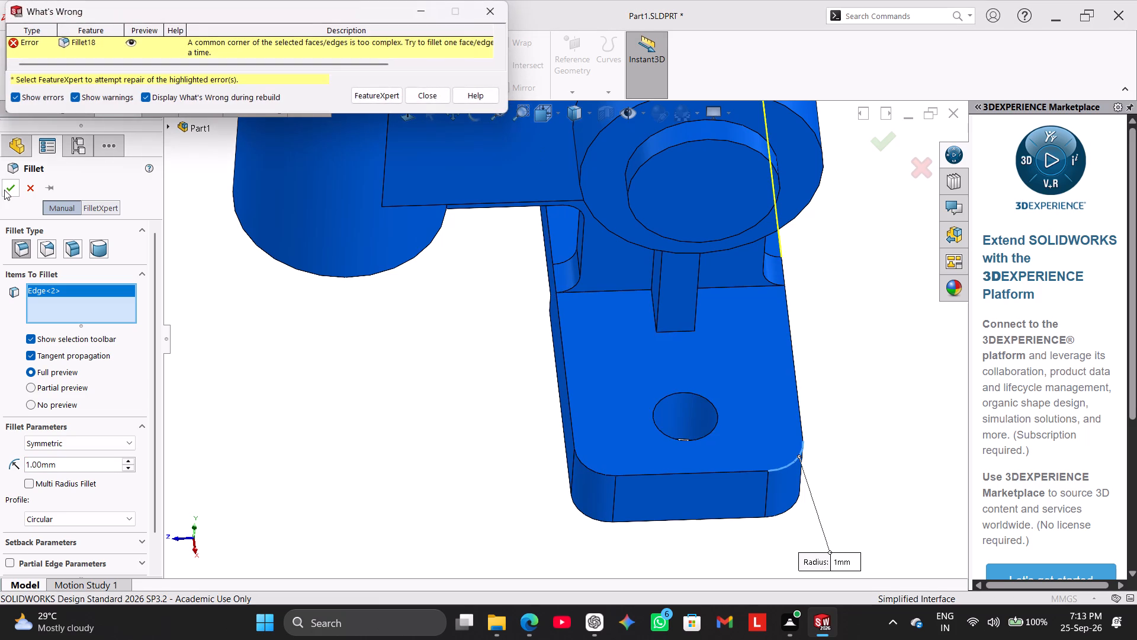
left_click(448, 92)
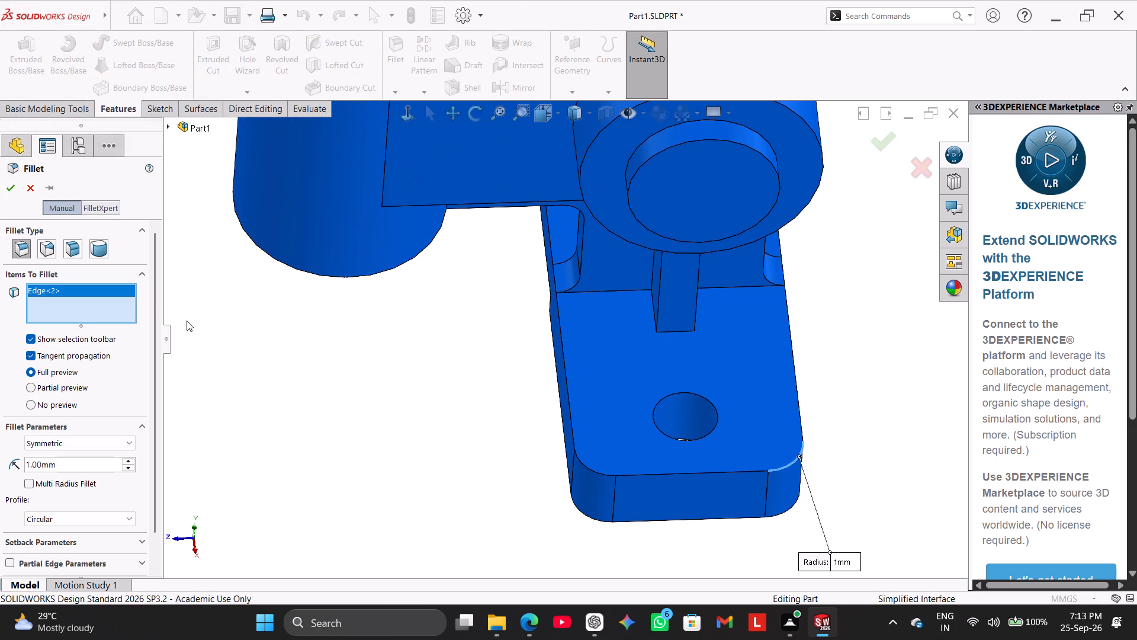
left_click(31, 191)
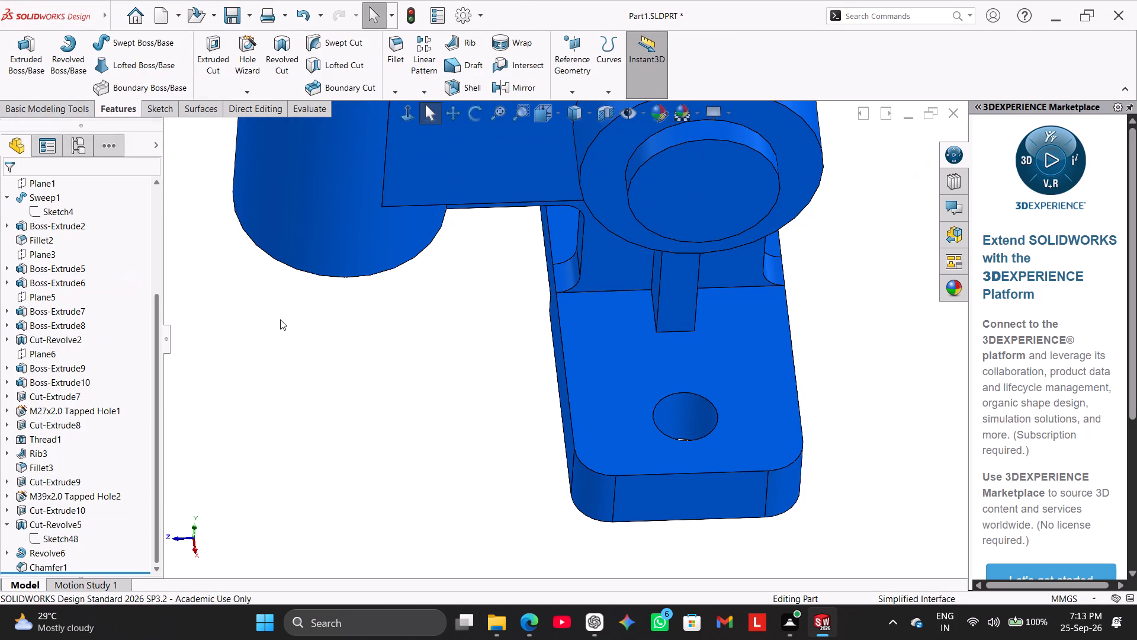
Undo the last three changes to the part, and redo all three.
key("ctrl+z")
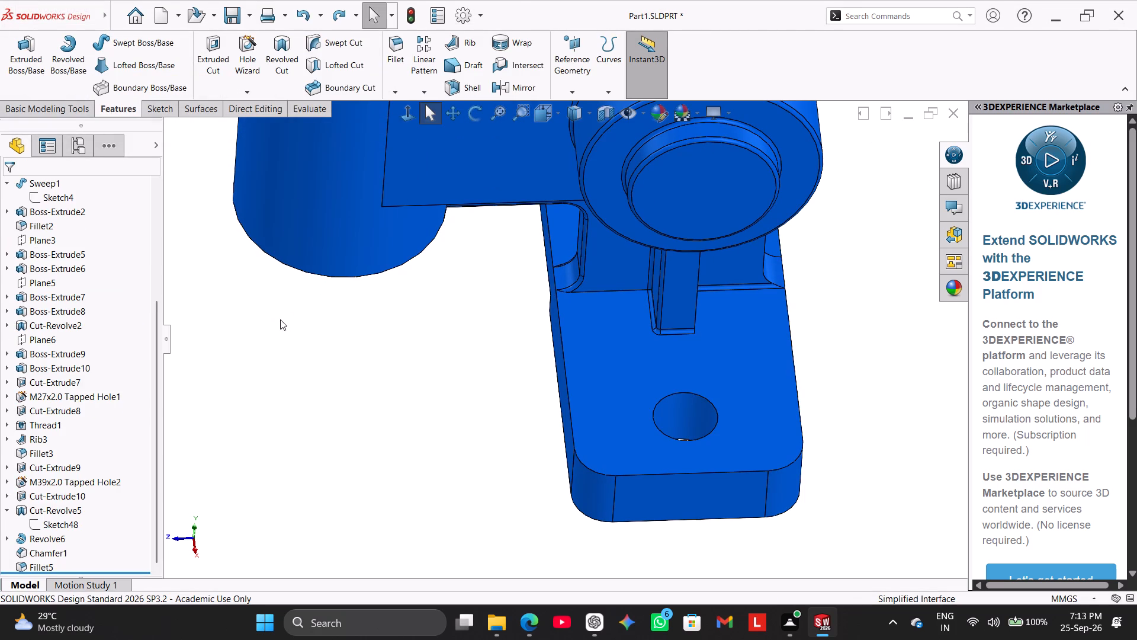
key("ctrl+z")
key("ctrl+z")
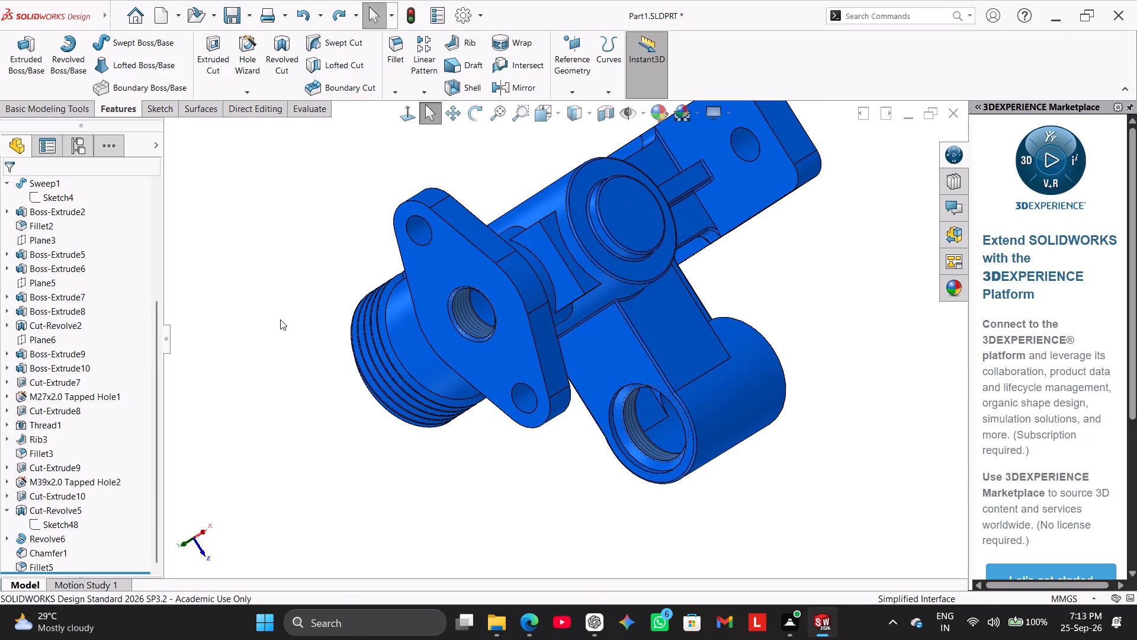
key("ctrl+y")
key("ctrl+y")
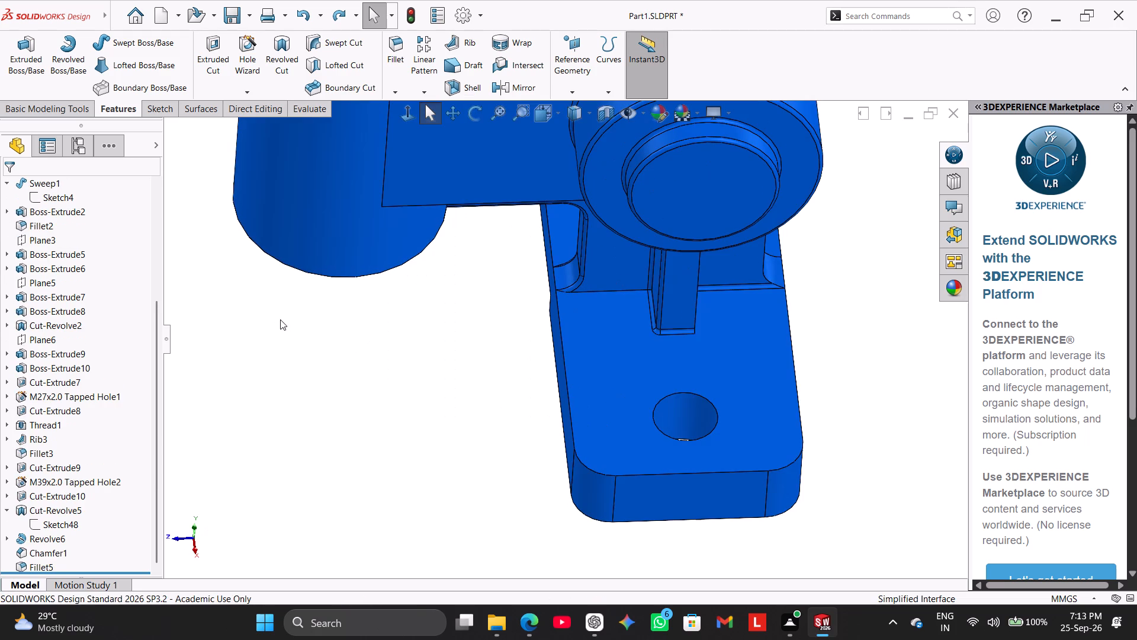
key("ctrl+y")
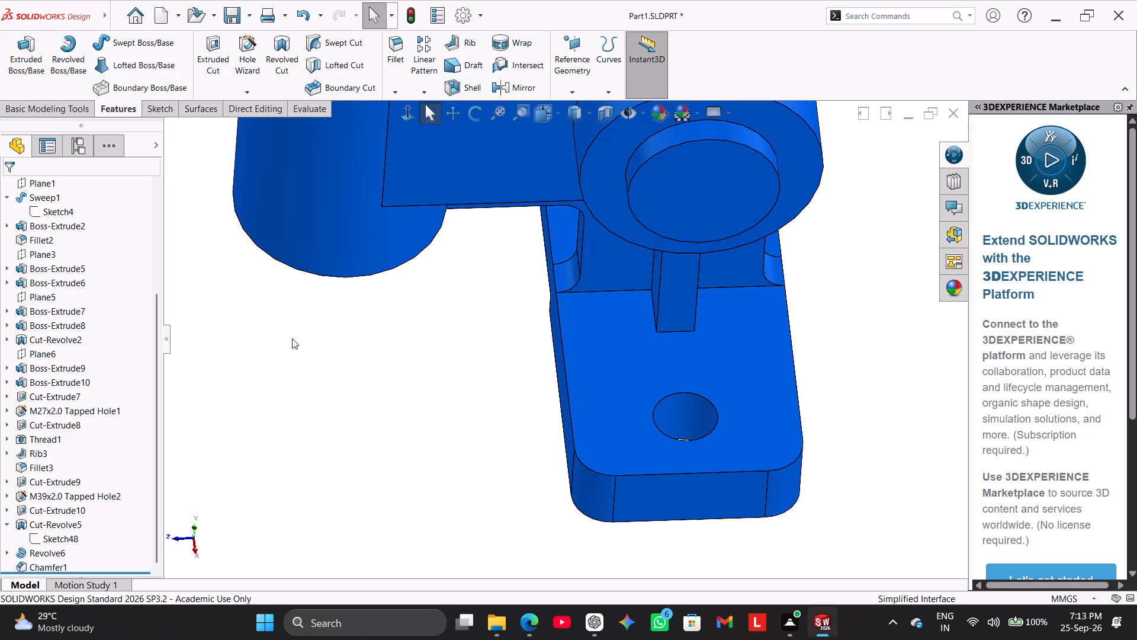
Begin a 1 mm fillet on the two edge chains curving from the base plate to the underside of the threaded boss's arm.
left_click(393, 49)
scroll(438, 258, "up", 2)
middle_click_drag(527, 337, 602, 321)
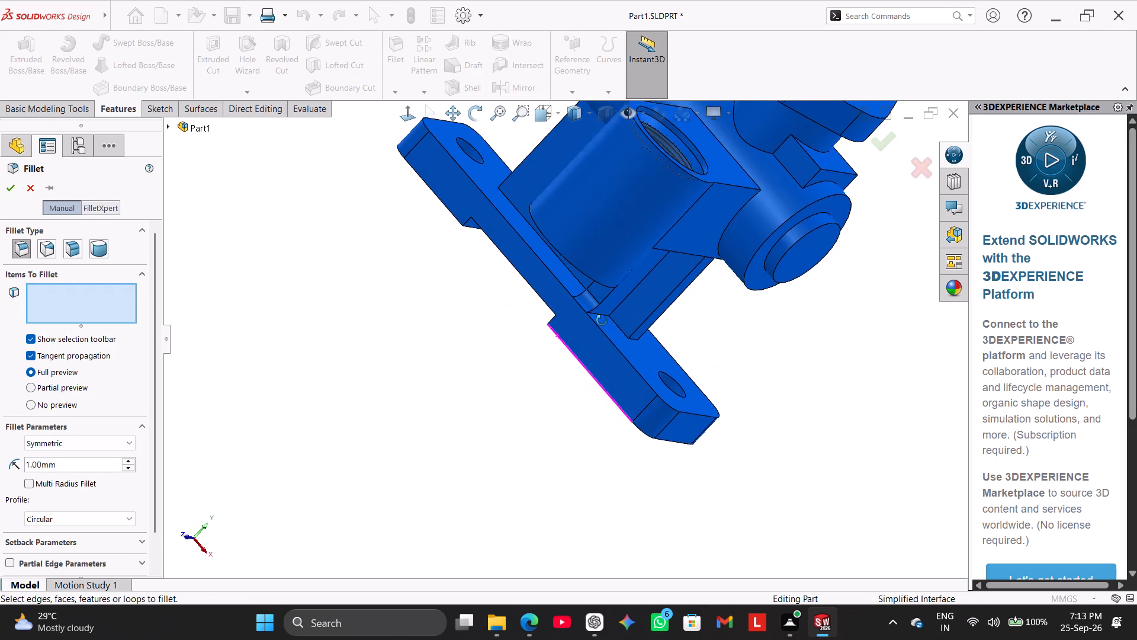
middle_click_drag(602, 321, 602, 318)
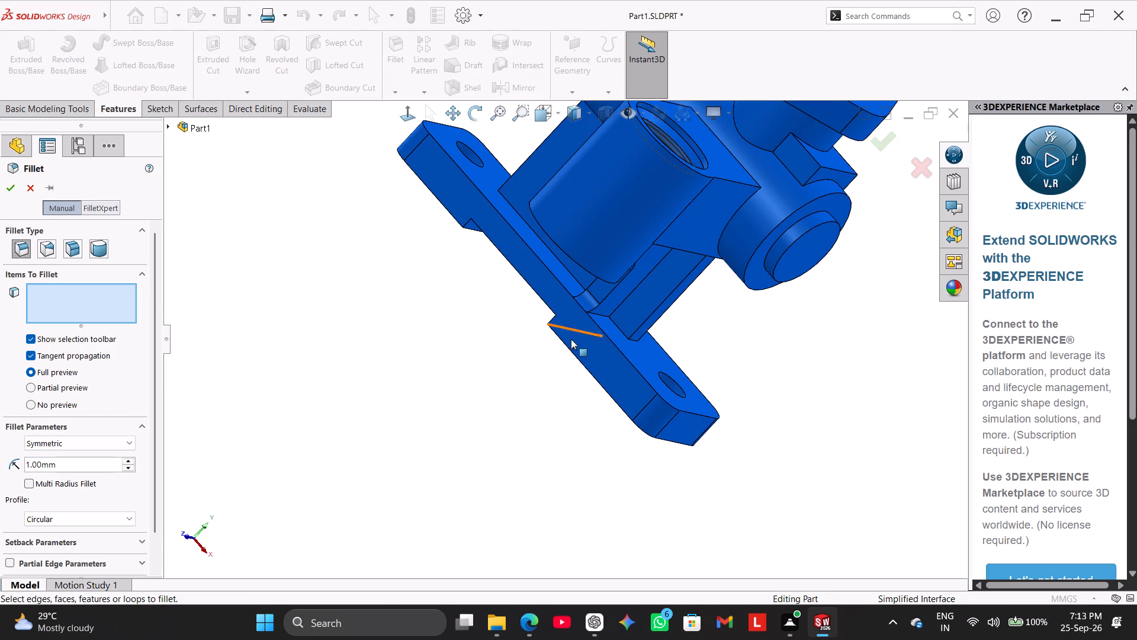
scroll(713, 323, "down", 1)
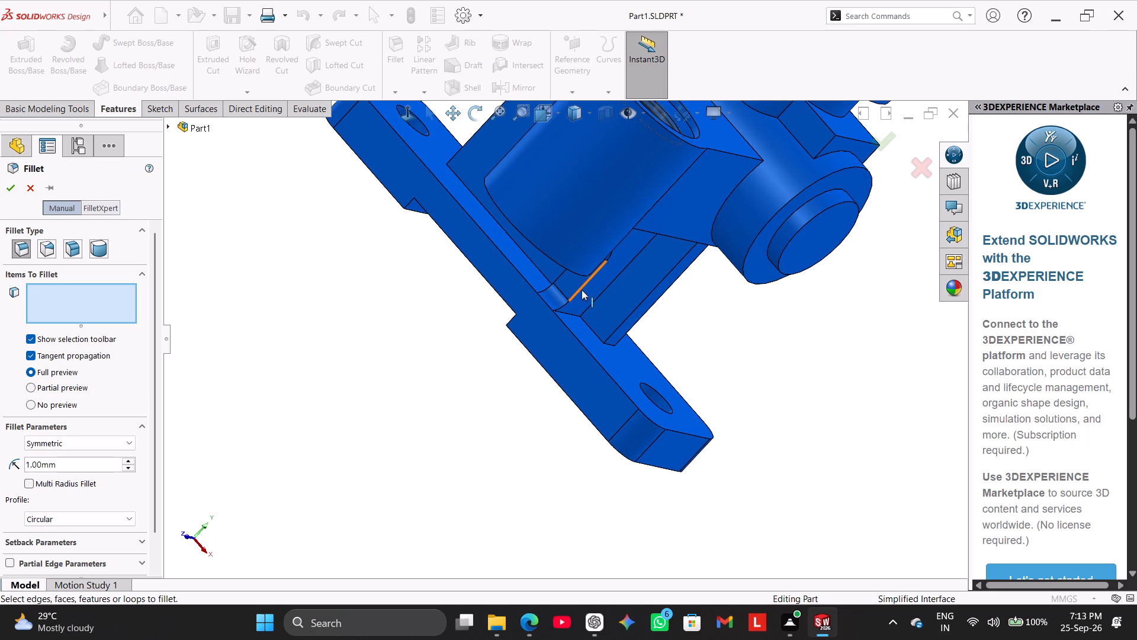
scroll(634, 280, "down", 2)
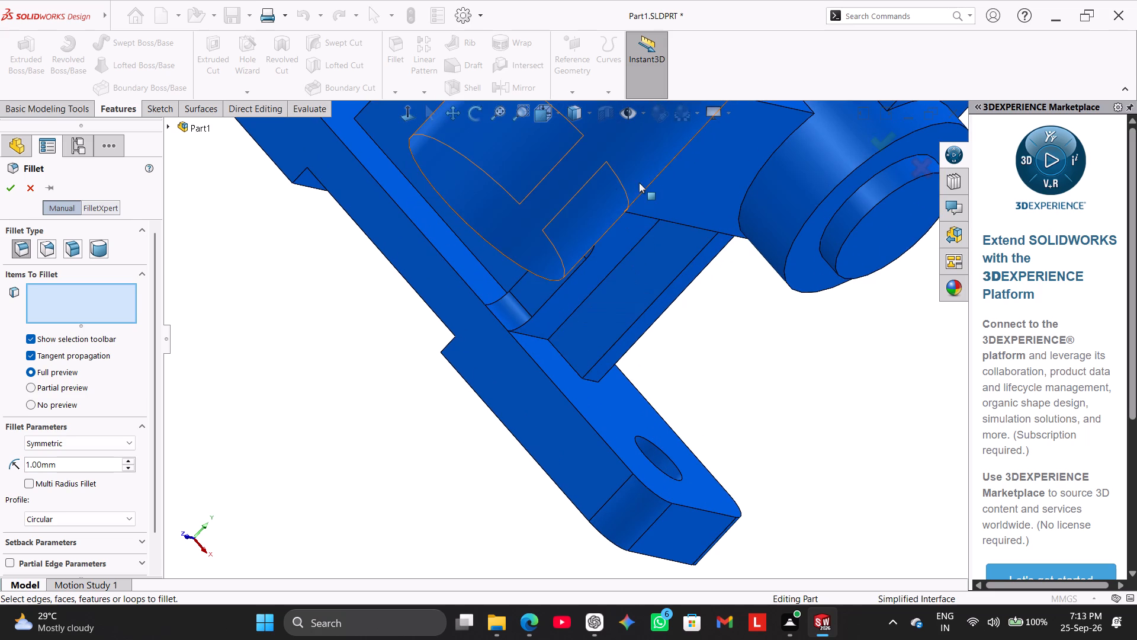
left_click(650, 183)
scroll(670, 263, "up", 1)
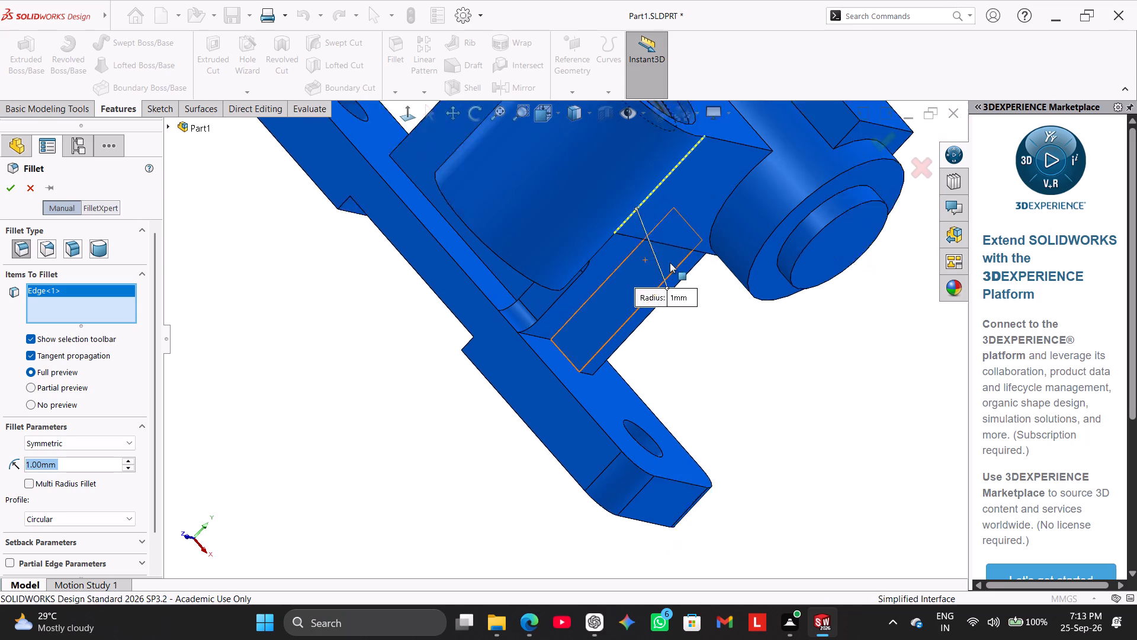
scroll(670, 263, "up", 1)
scroll(670, 263, "down", 2)
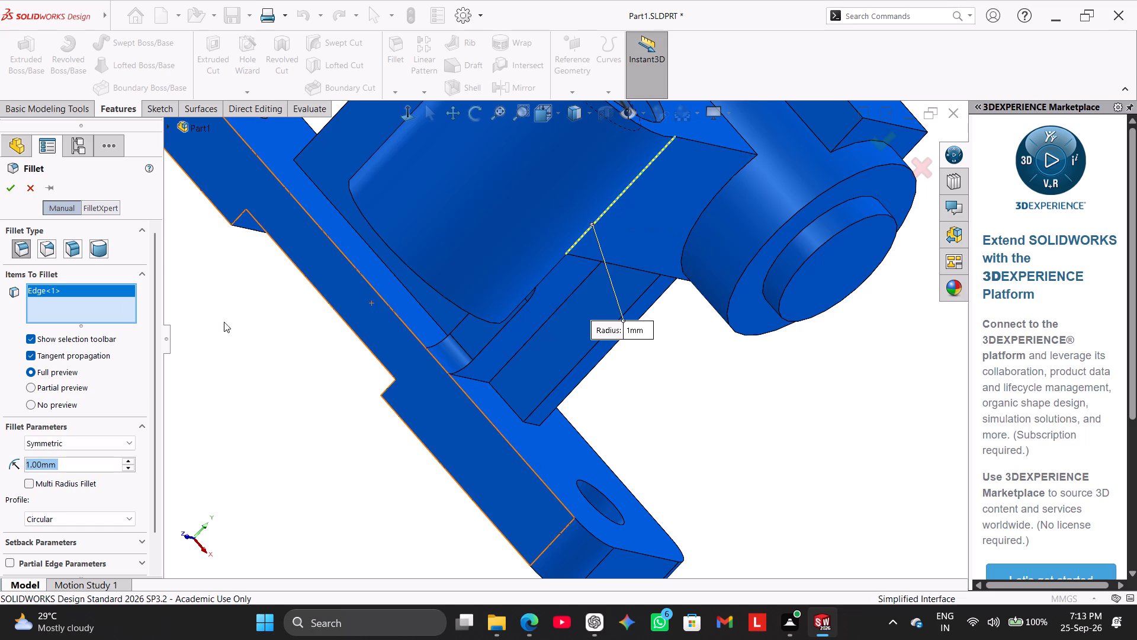
right_click(86, 293)
left_click(111, 315)
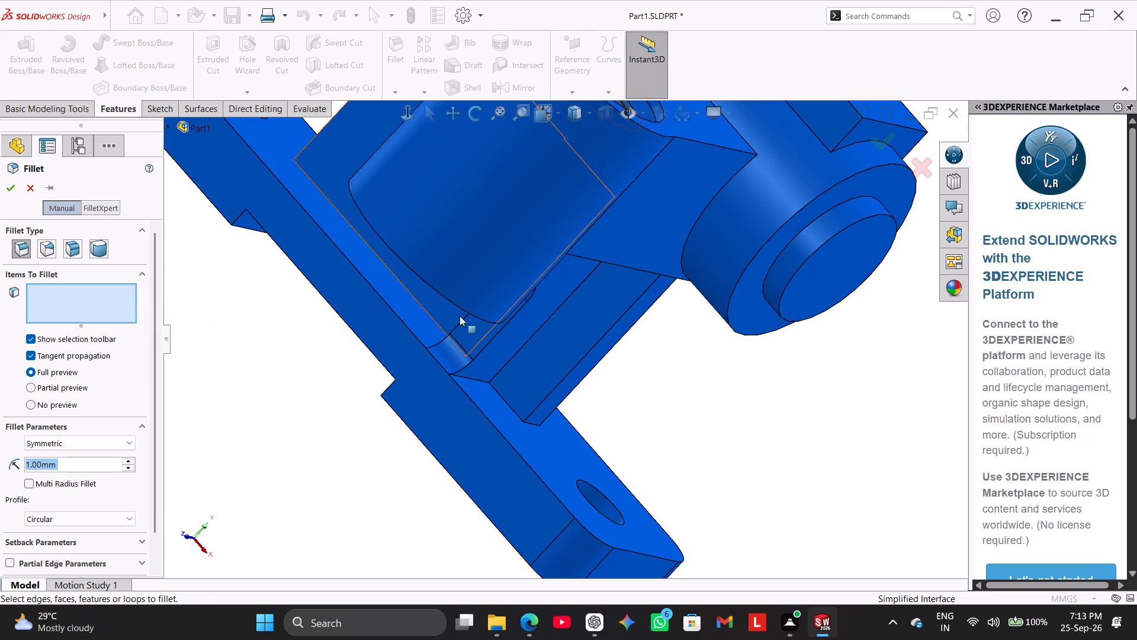
left_click(492, 338)
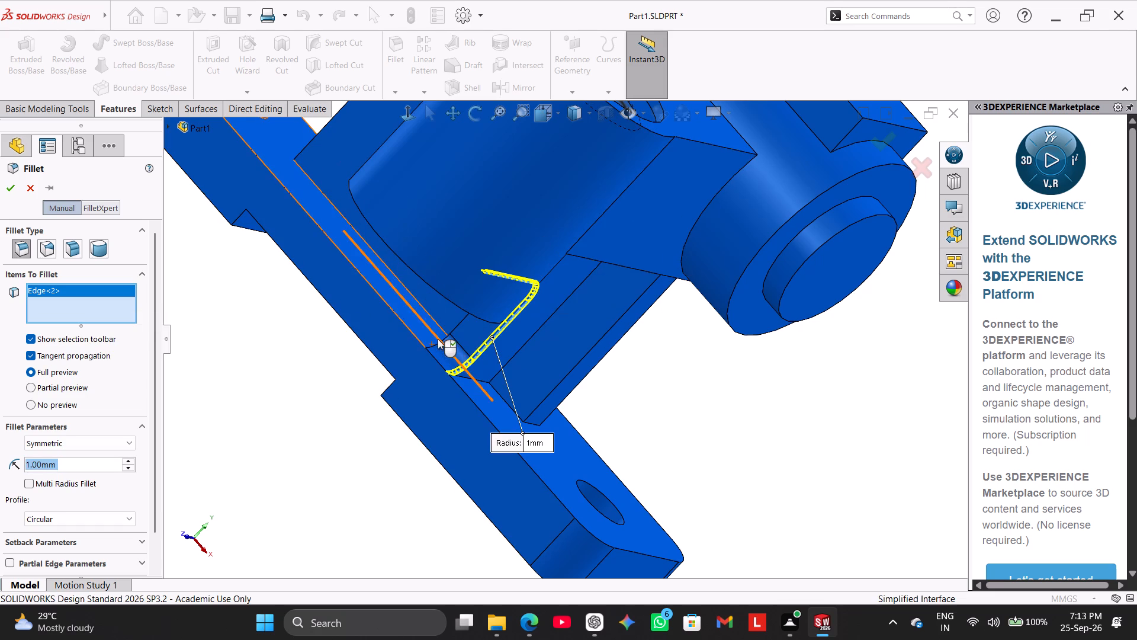
left_click(453, 330)
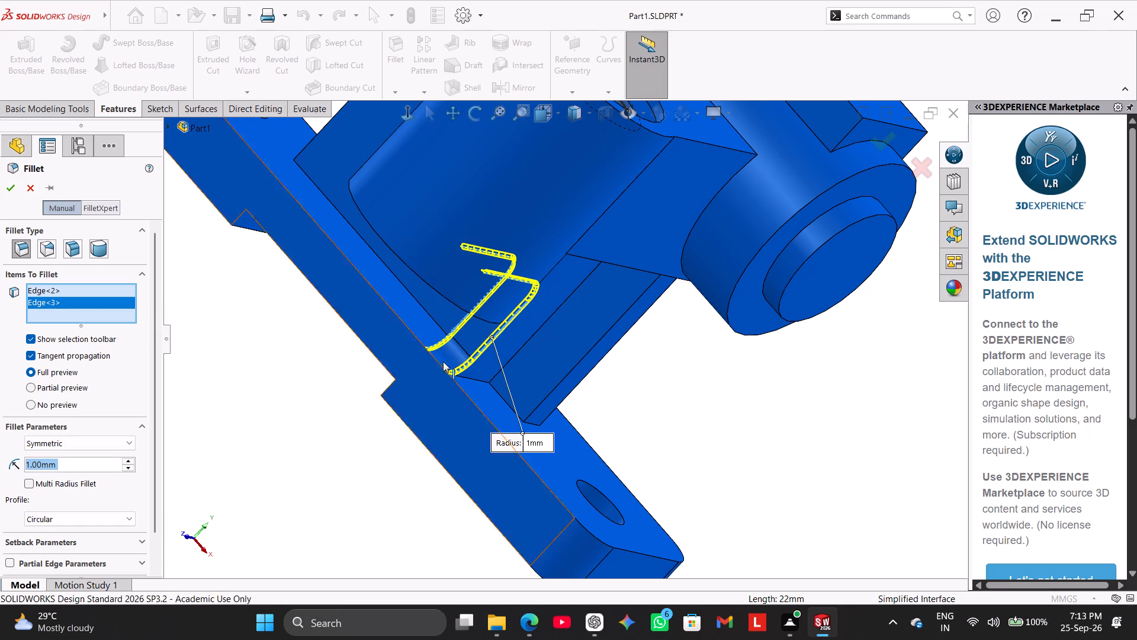
Add the cylindrical threaded boss's lower rim, upper rim and the arm's two upper side edges to the 1 mm fillet.
middle_click_drag(699, 377, 670, 324)
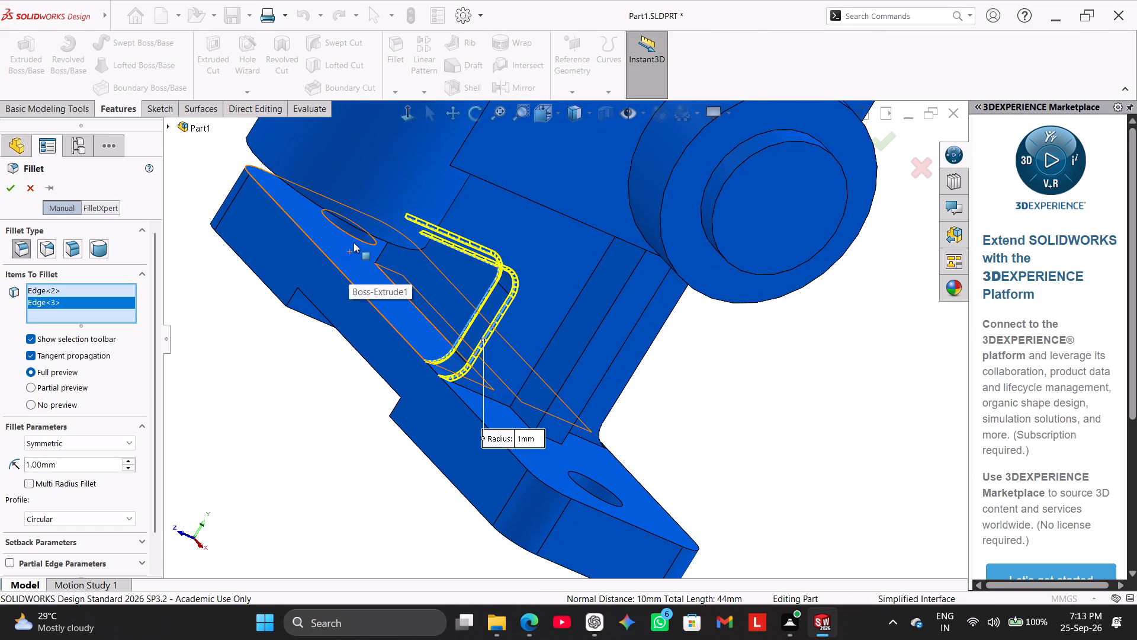
left_click(359, 228)
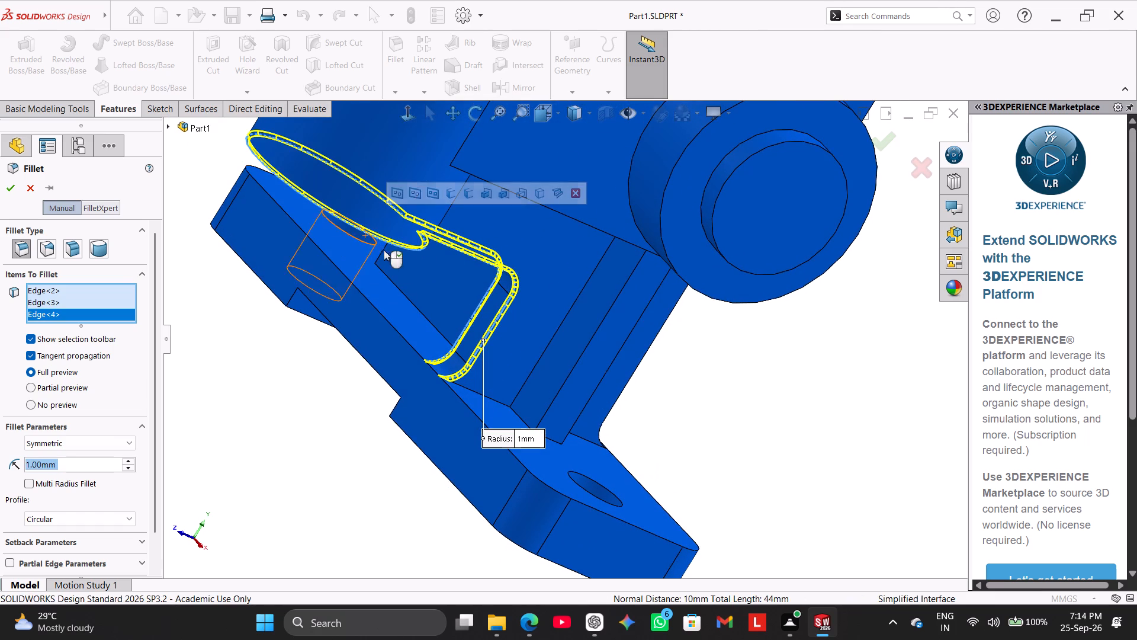
scroll(411, 259, "up", 1)
scroll(555, 290, "up", 1)
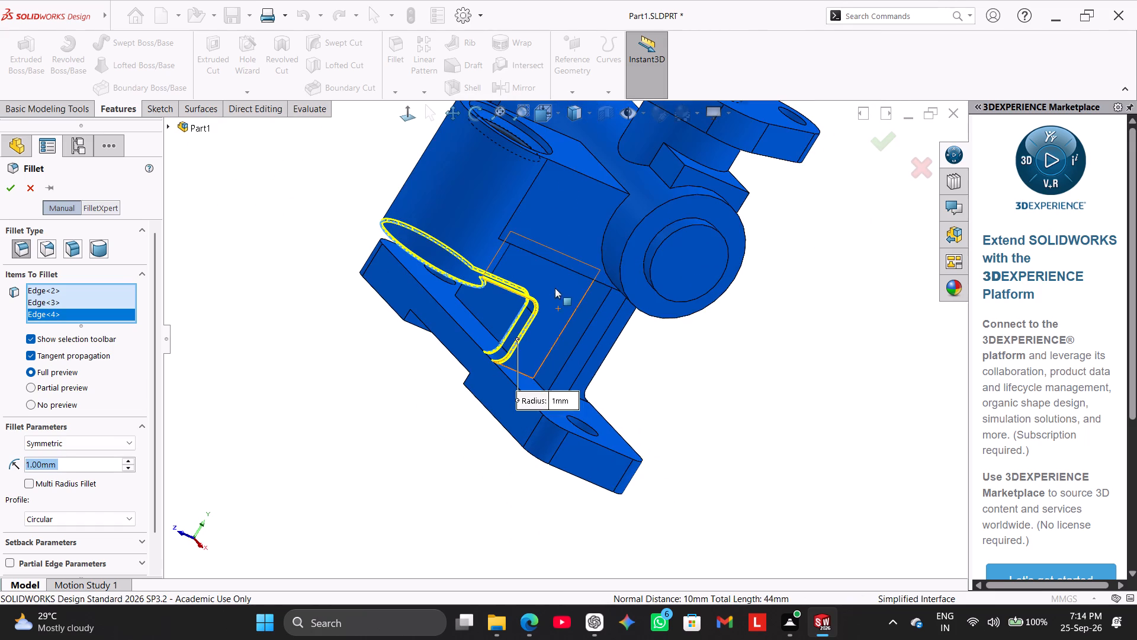
scroll(555, 288, "up", 1)
scroll(540, 209, "down", 1)
scroll(528, 187, "up", 2)
middle_click_drag(549, 168, 537, 184)
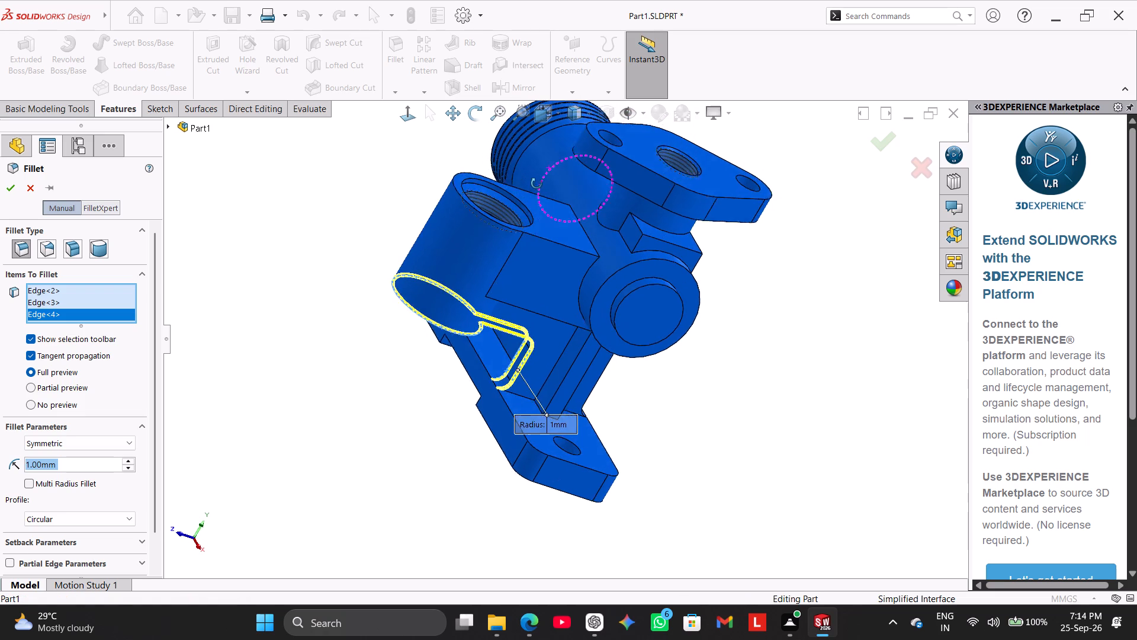
middle_click_drag(537, 184, 533, 191)
left_click(493, 243)
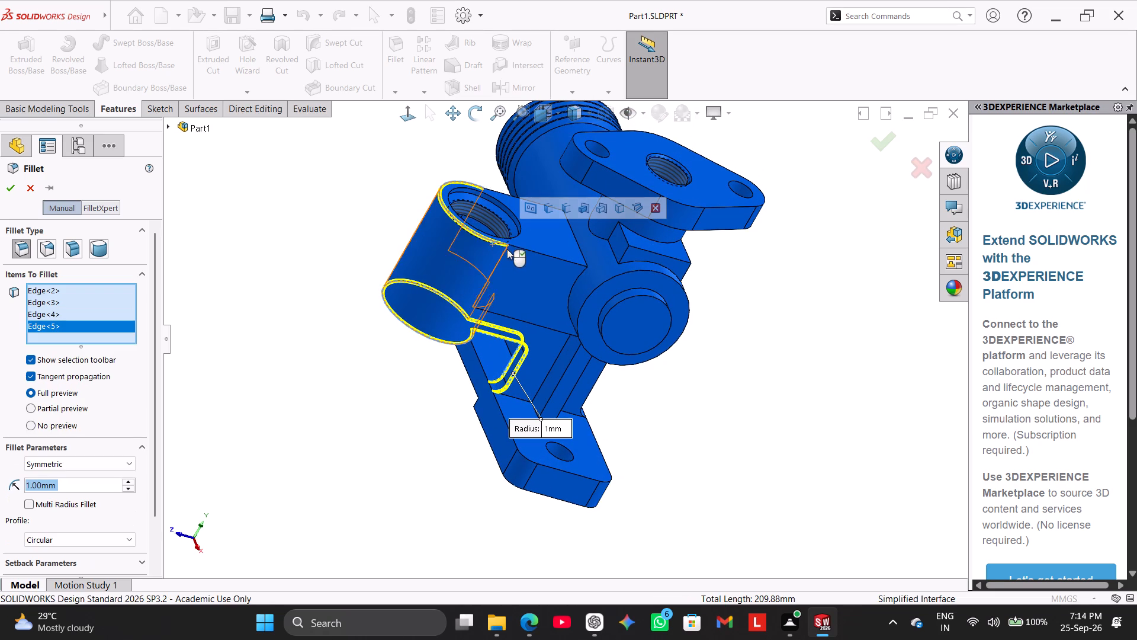
left_click(526, 250)
middle_click_drag(521, 183, 521, 260)
left_click(513, 254)
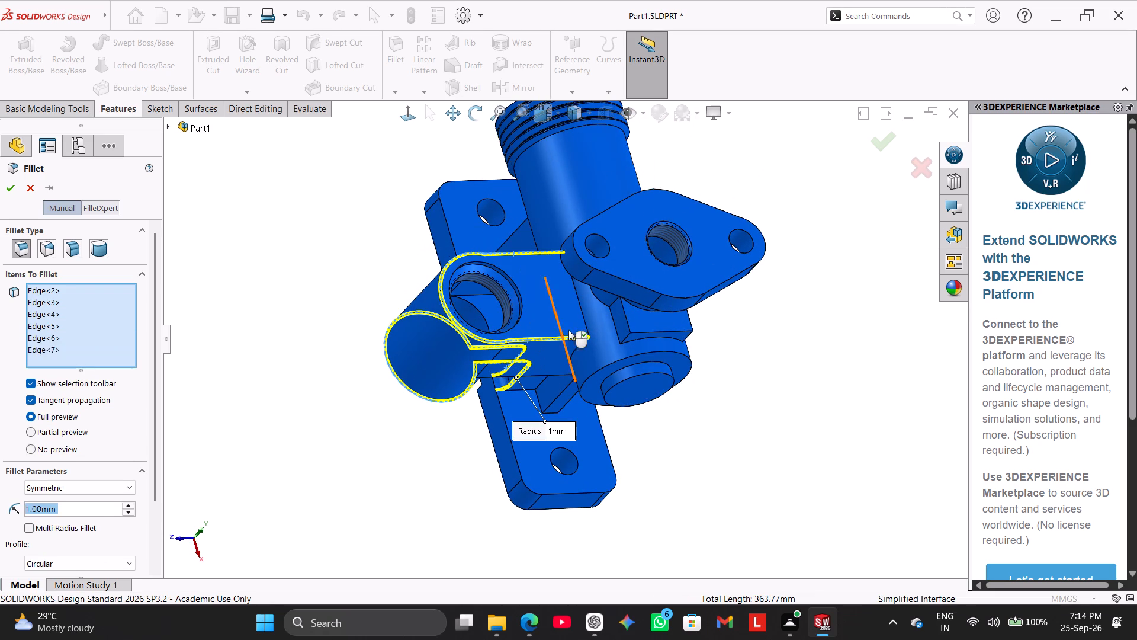
Add the edge joining the arm's upper face to the main cylinder to the 1 mm fillet, removing the stray cylinder face.
middle_click_drag(708, 412, 690, 366)
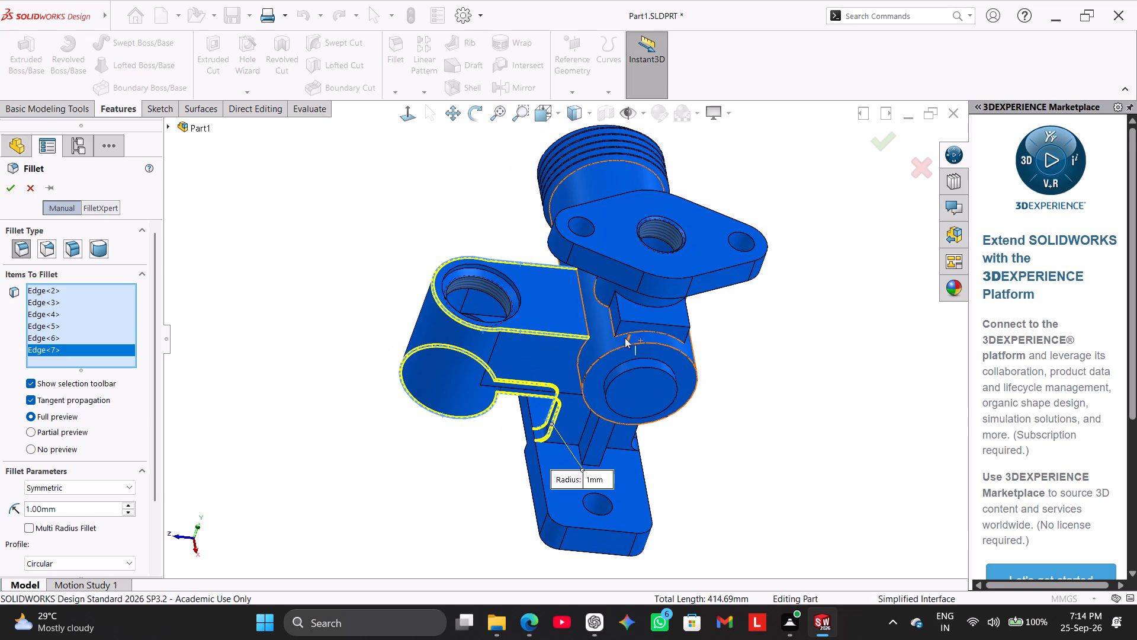
left_click(580, 295)
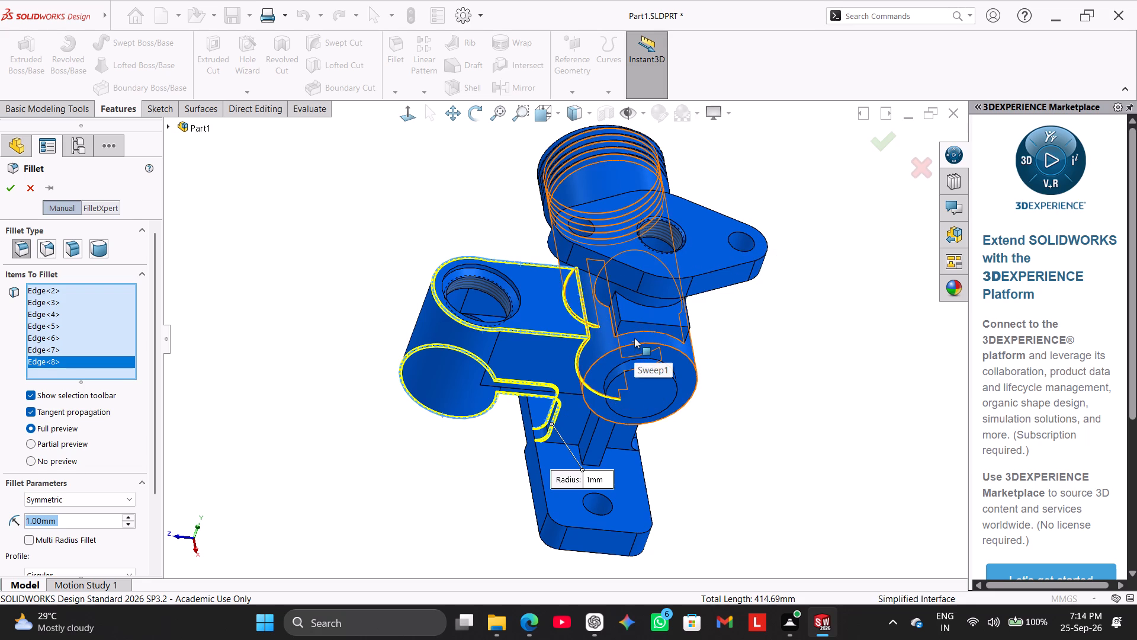
left_click(634, 338)
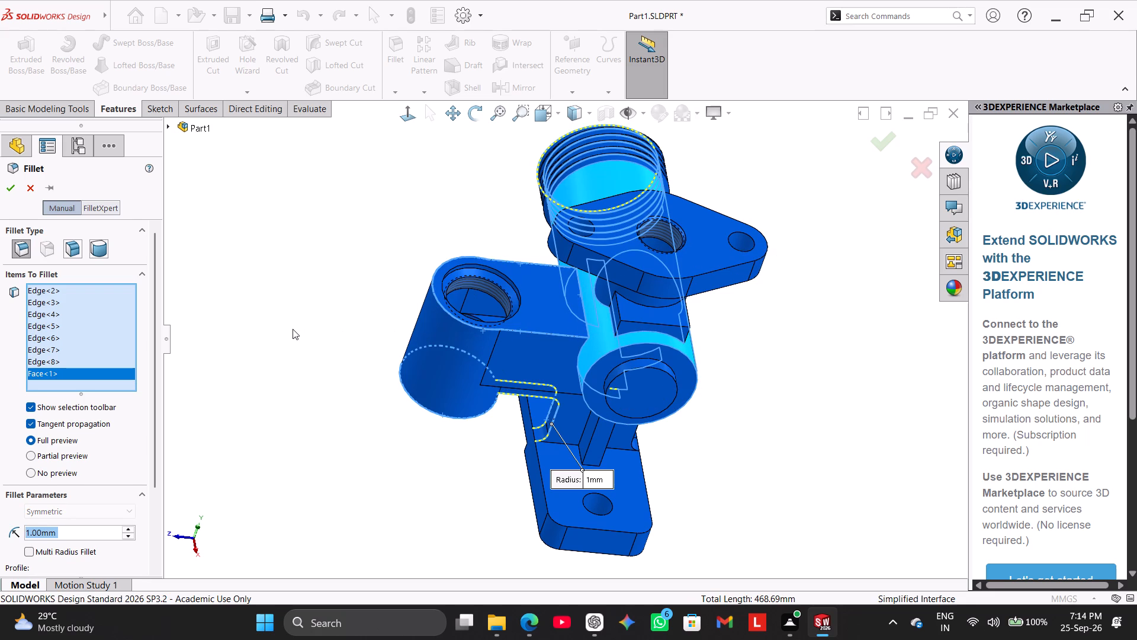
right_click(65, 368)
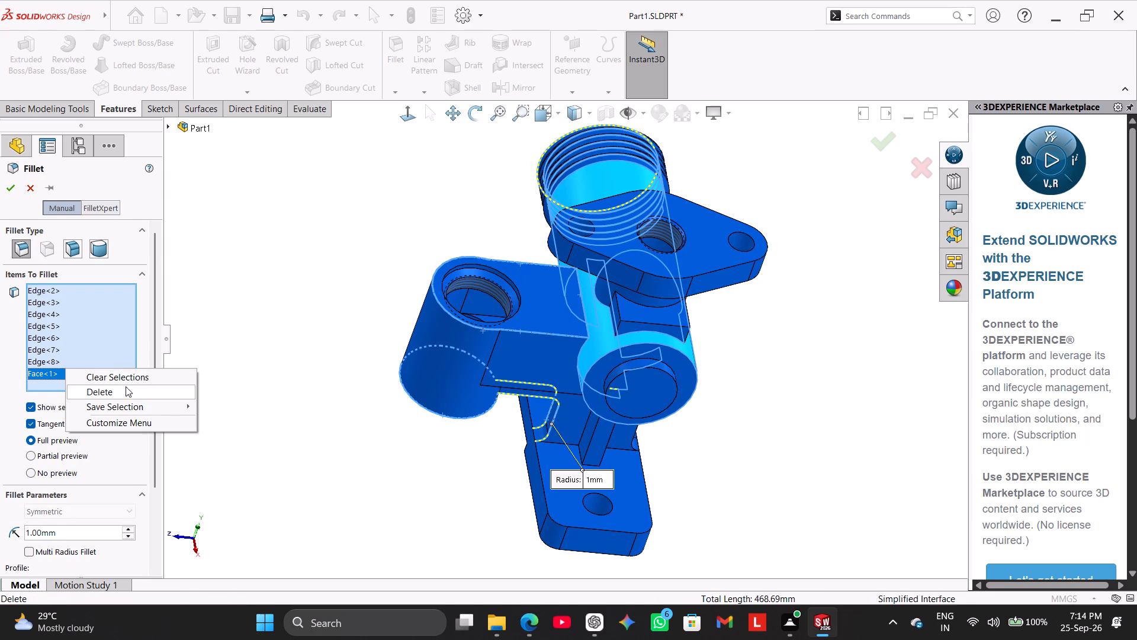
left_click(126, 388)
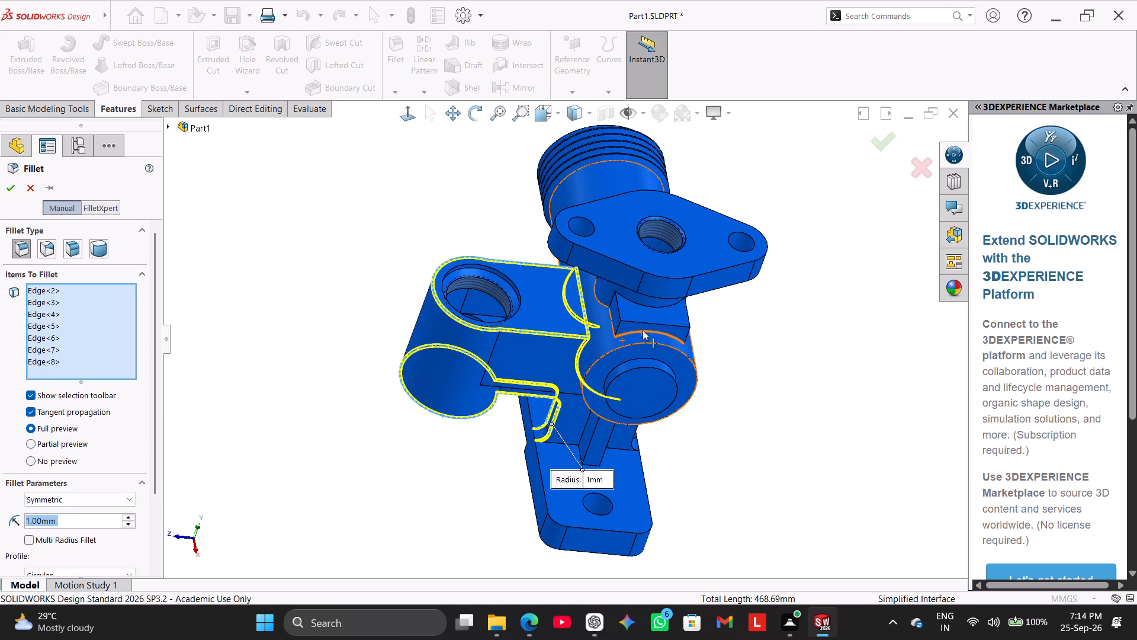
Add the rectangular block's curved lower edge, the main cylinder's end rim, and the inner circular edge and round end face to the fillet.
left_click(643, 330)
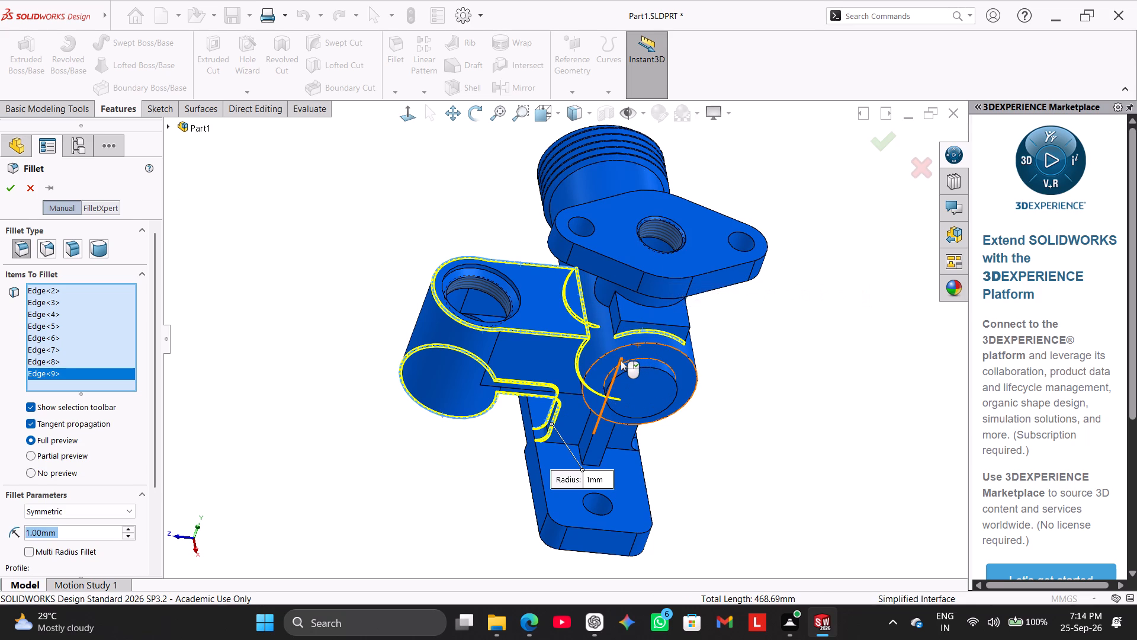
left_click(629, 343)
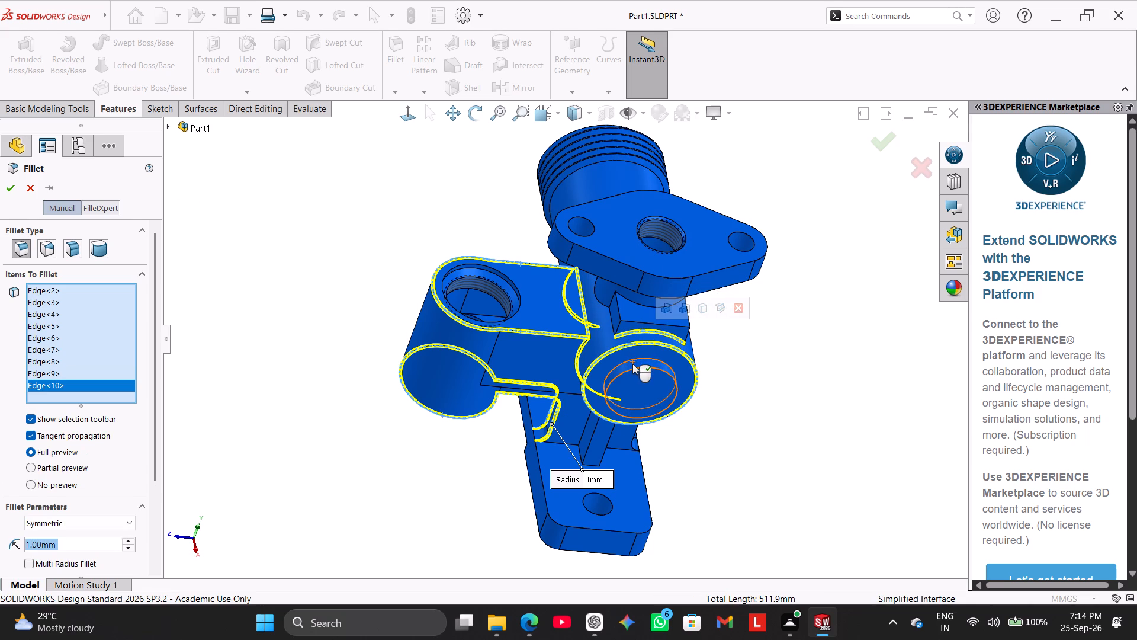
left_click(632, 360)
left_click(638, 371)
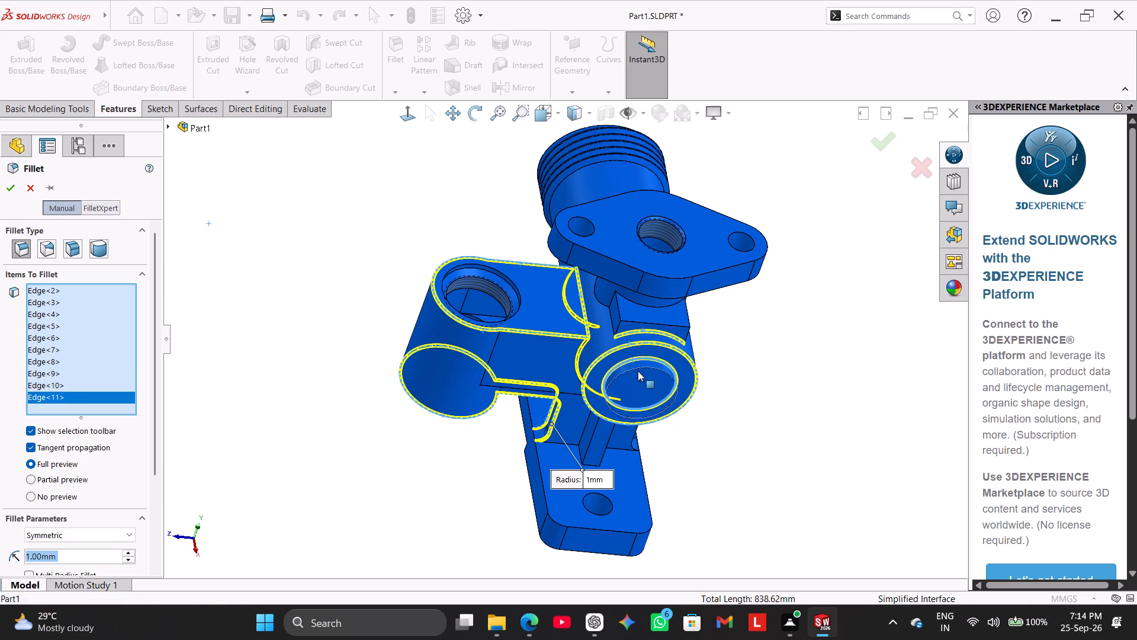
Add the remaining outer and junction edges of the rectangular block between the main cylinder and the flange neck to the 1 mm fillet.
scroll(613, 306, "down", 4)
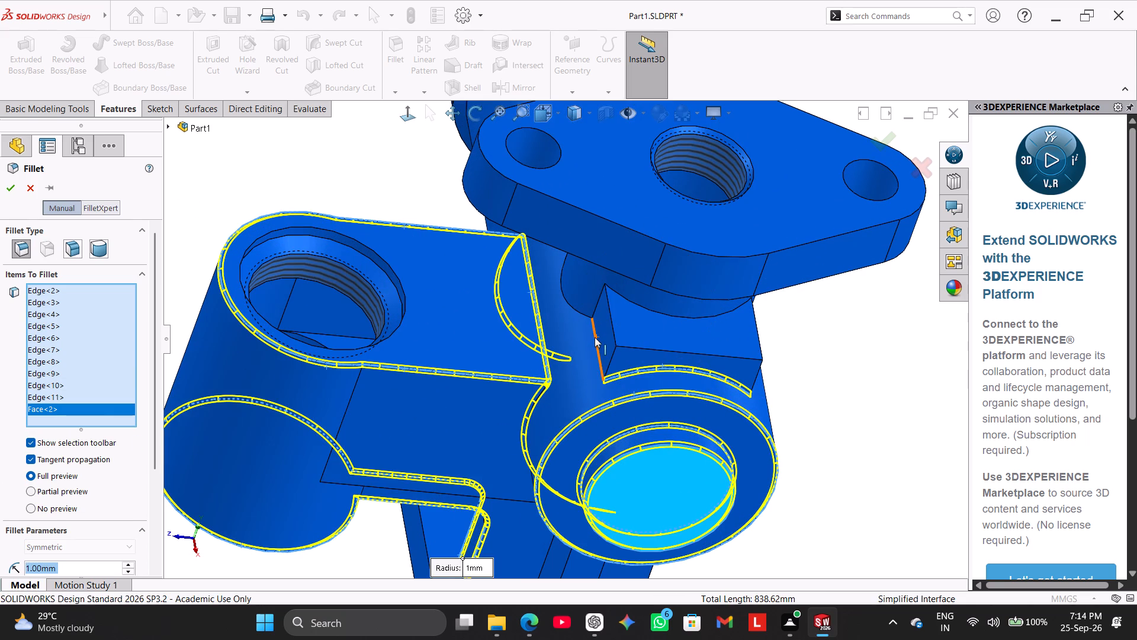
left_click(595, 337)
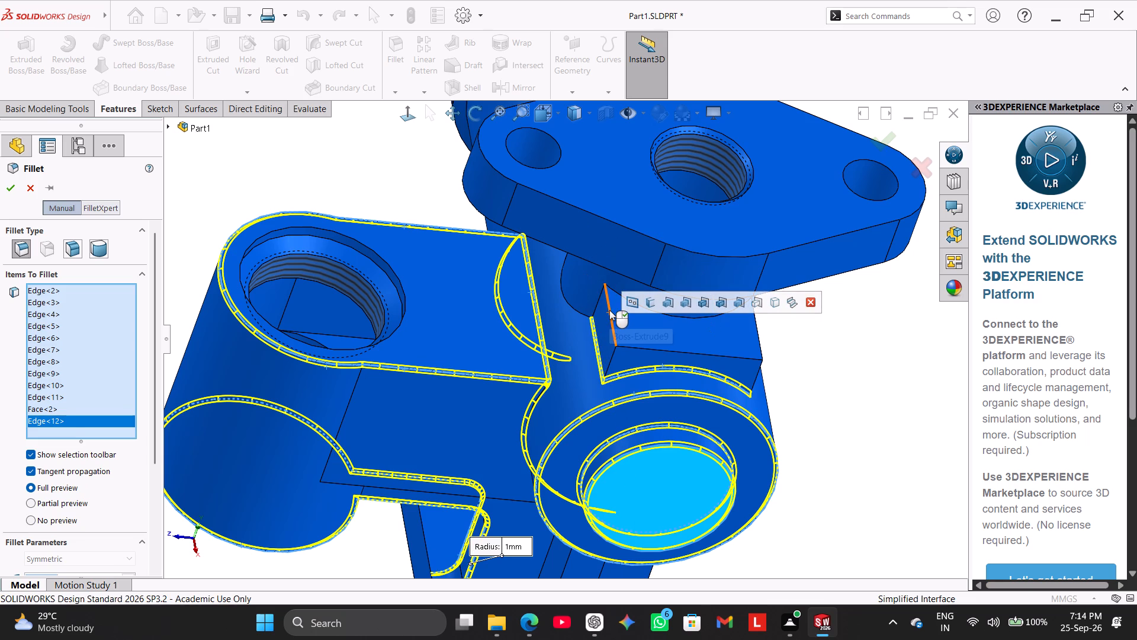
left_click(609, 310)
left_click(610, 360)
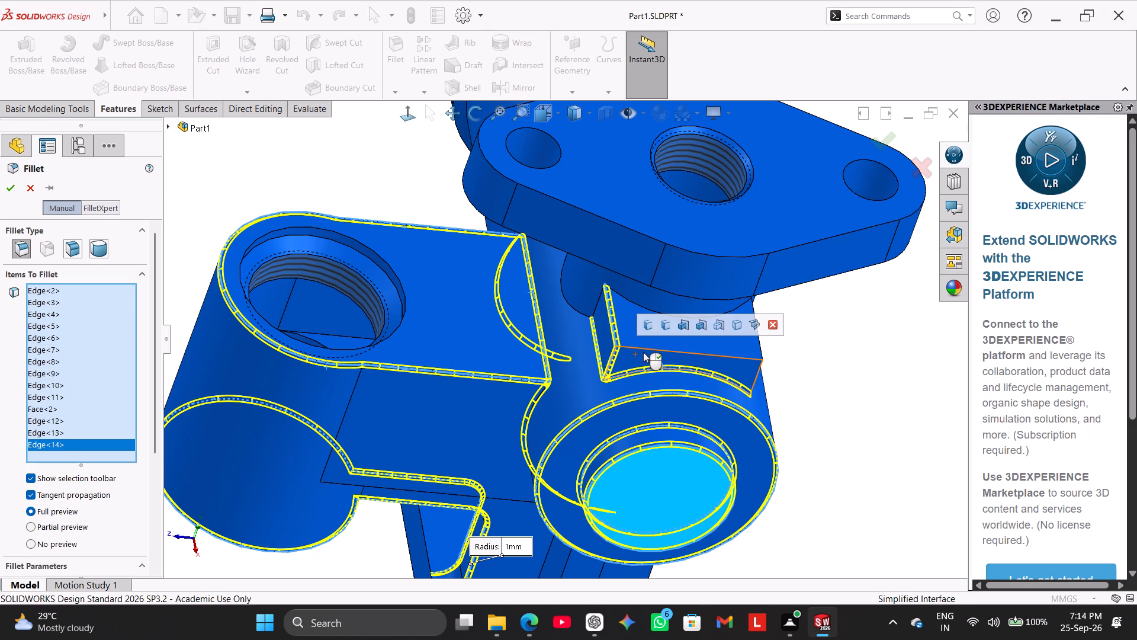
left_click(643, 348)
middle_click_drag(875, 382, 816, 370)
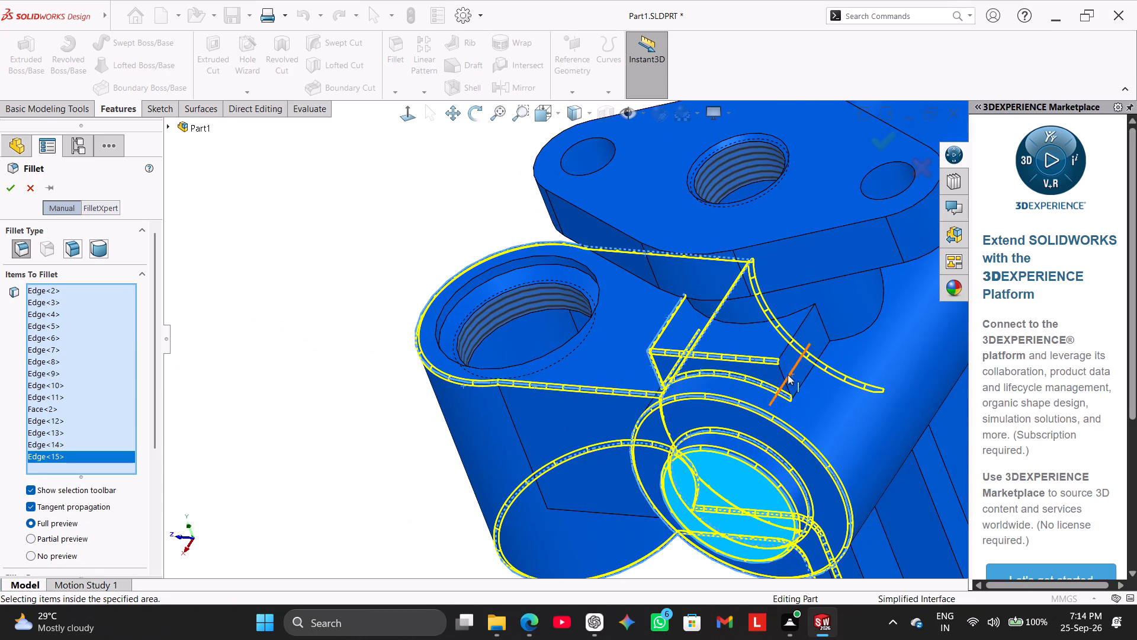
left_click(781, 372)
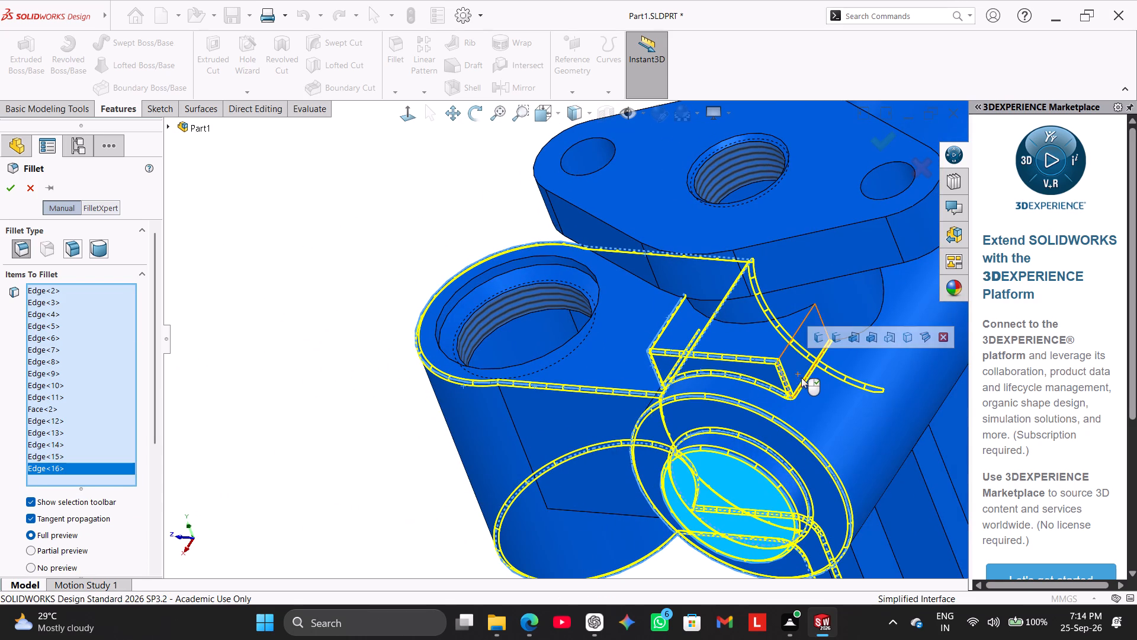
left_click(782, 352)
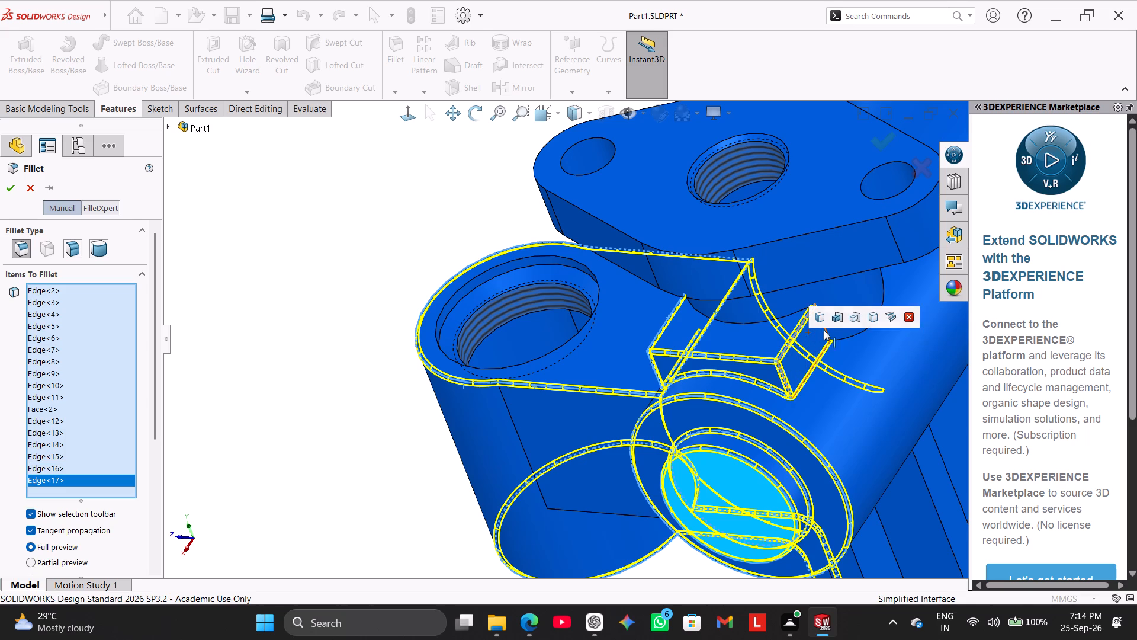
left_click(826, 332)
left_click(756, 322)
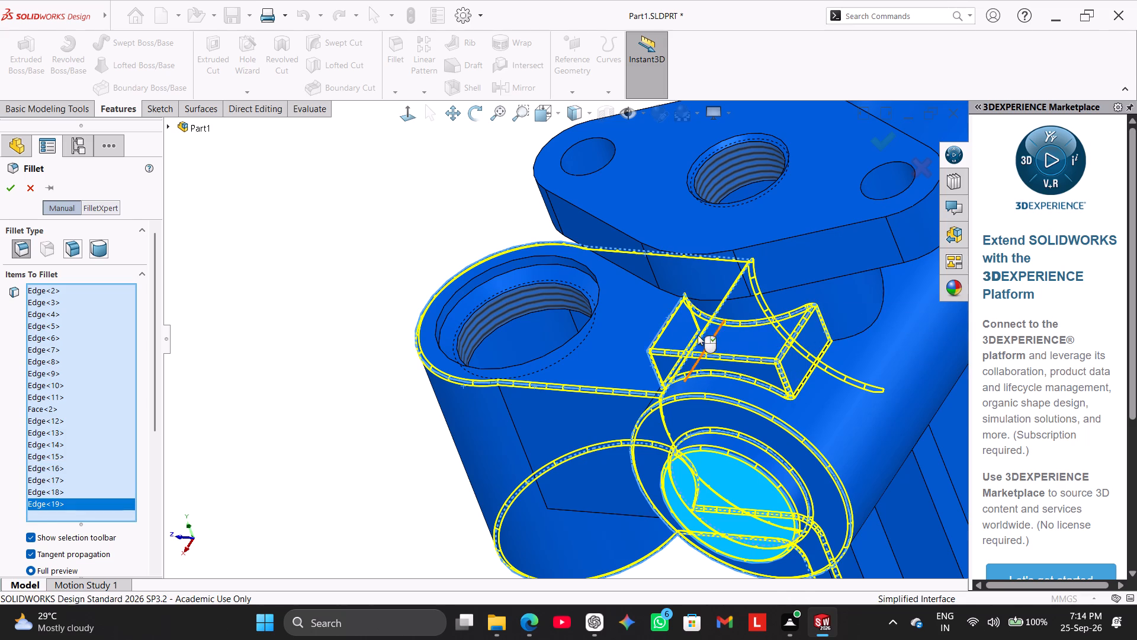
Add the flange neck's junction with the main cylinder and the oval flange's upper and lower outline edges to the 1 mm fillet.
middle_click_drag(675, 325, 675, 337)
scroll(838, 349, "up", 2)
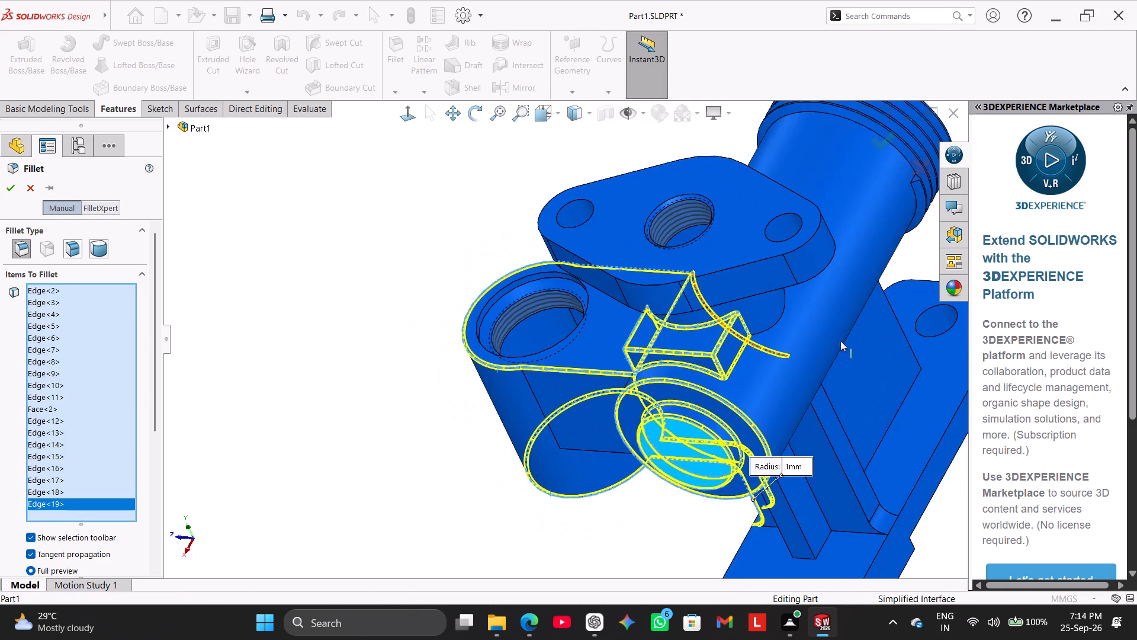
scroll(799, 321, "down", 2)
left_click(745, 319)
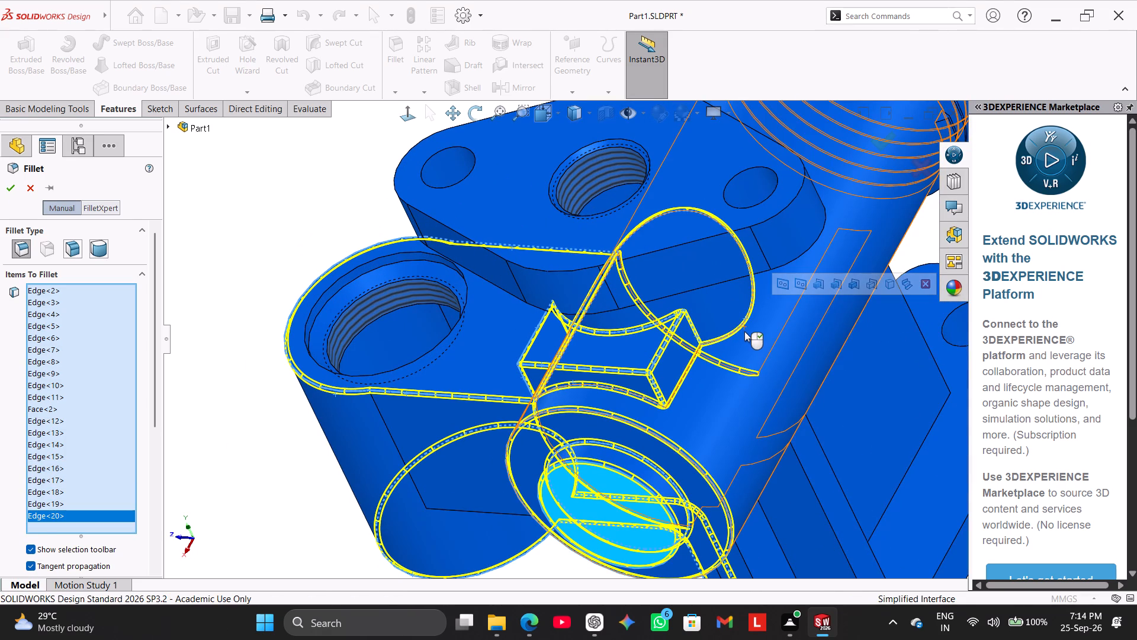
middle_click_drag(765, 331, 821, 322)
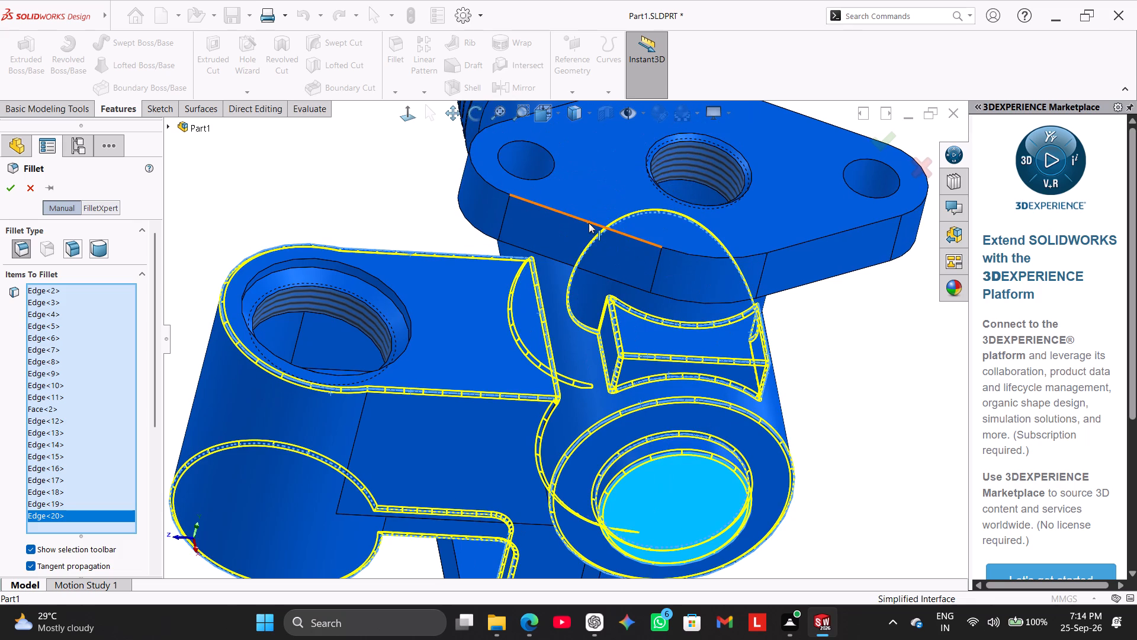
left_click(589, 223)
left_click(555, 260)
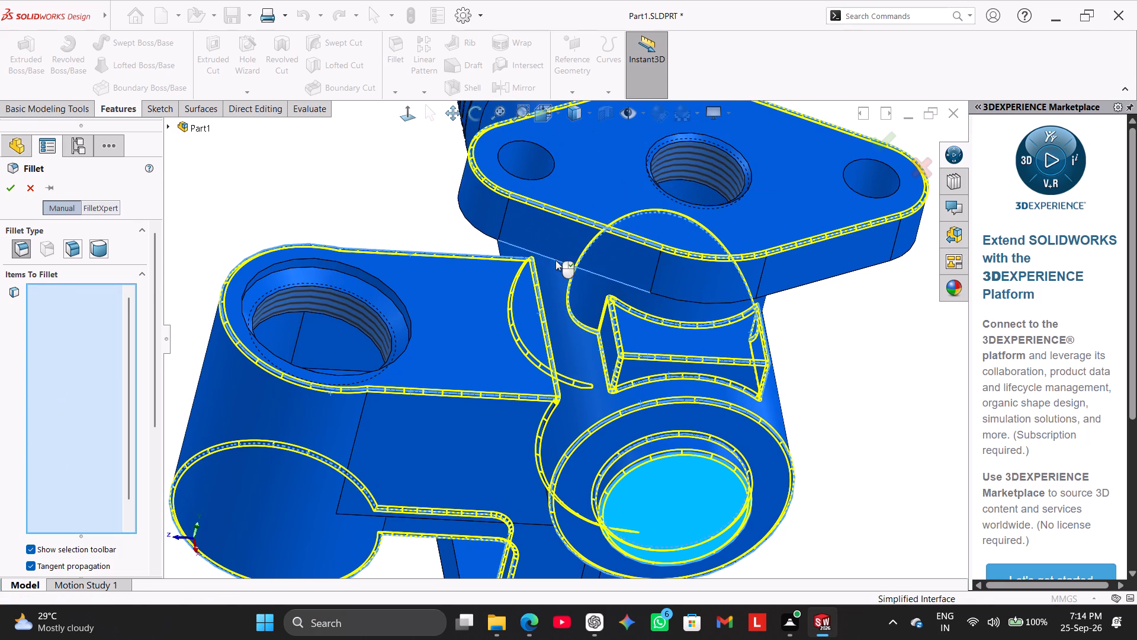
Add a vertical edge by the support rib beneath the main cylinder to the 1 mm fillet.
scroll(802, 370, "up", 4)
middle_click_drag(740, 429, 731, 377)
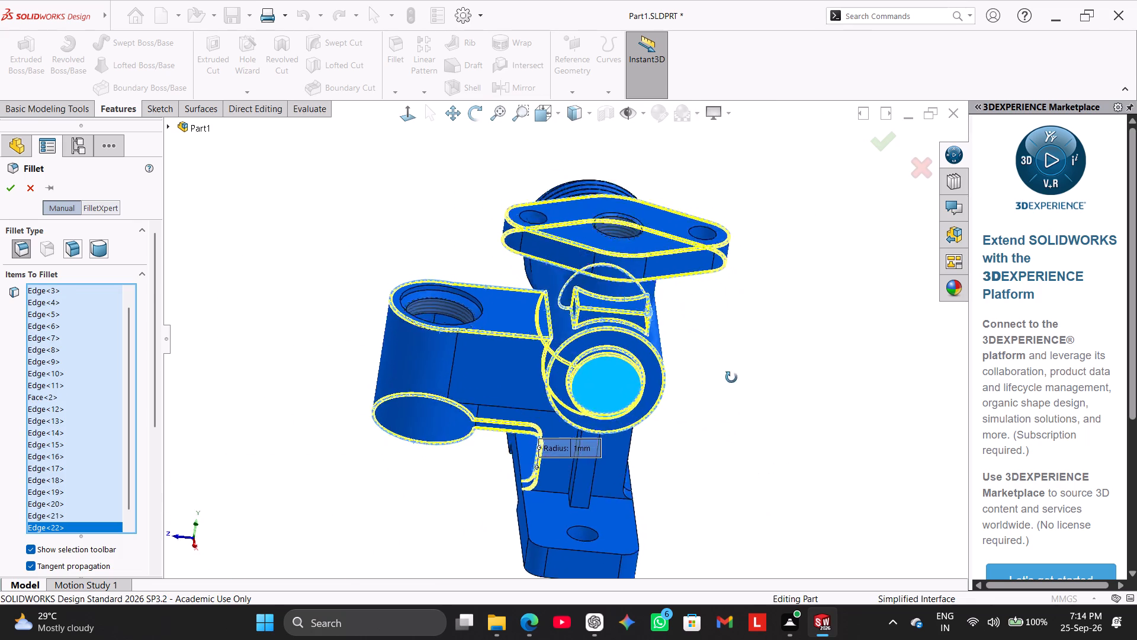
middle_click_drag(731, 377, 728, 277)
scroll(728, 274, "down", 4)
scroll(490, 427, "up", 3)
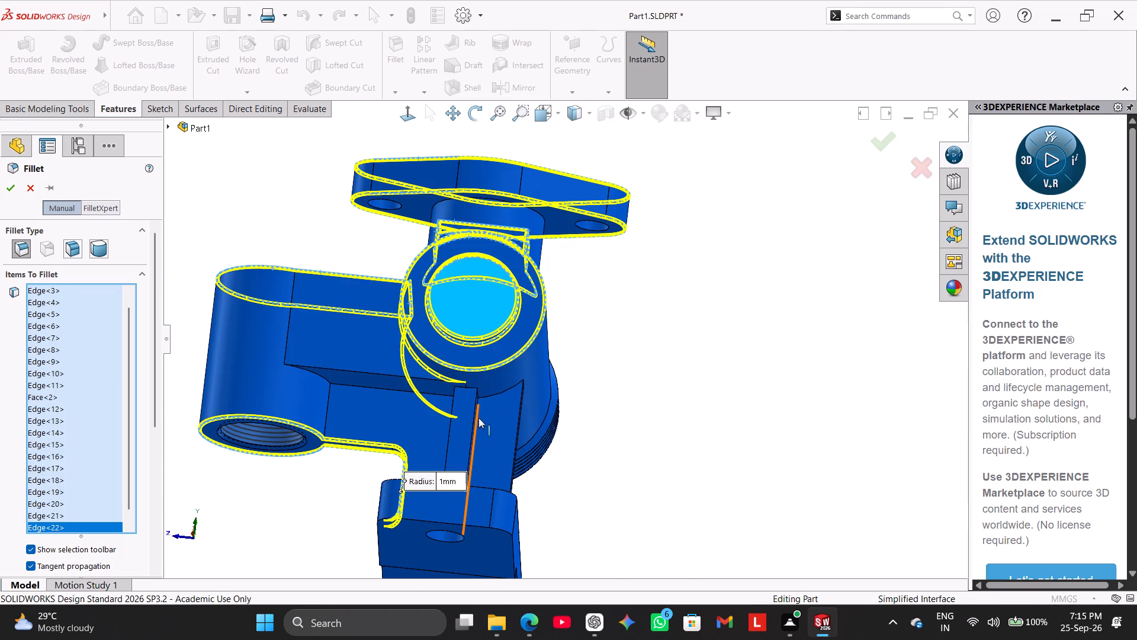
left_click(478, 417)
Add the vertical edge where the support rib meets the arm-side wall to the 1 mm fillet, removing the stray wall face.
middle_click_drag(599, 430, 637, 455)
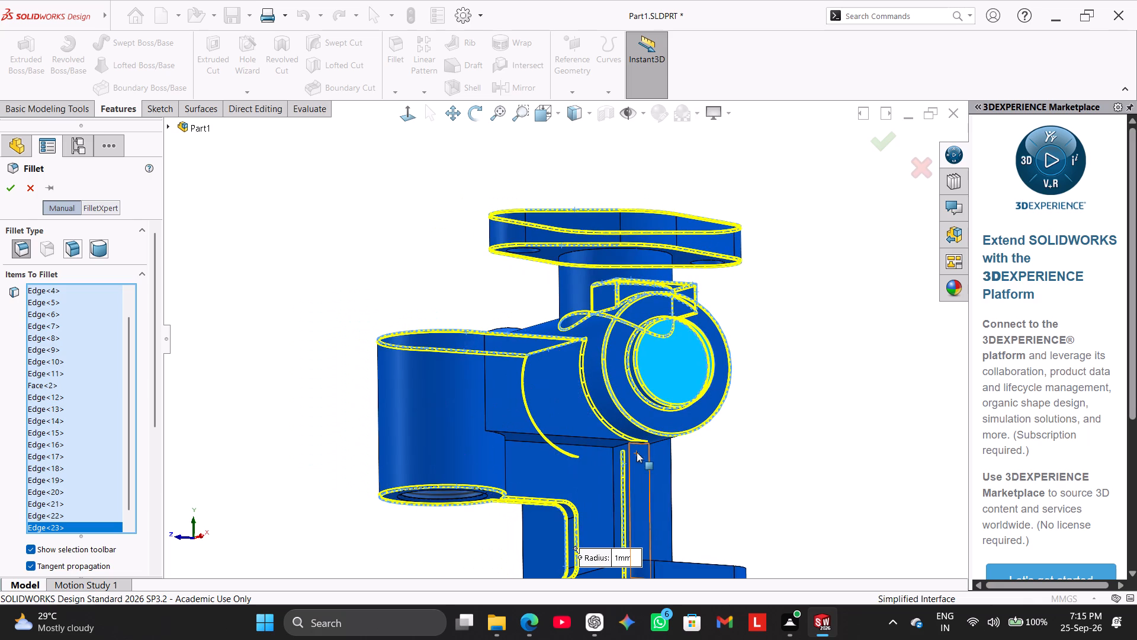
scroll(747, 479, "down", 2)
middle_click_drag(699, 447, 653, 405)
scroll(702, 485, "up", 4)
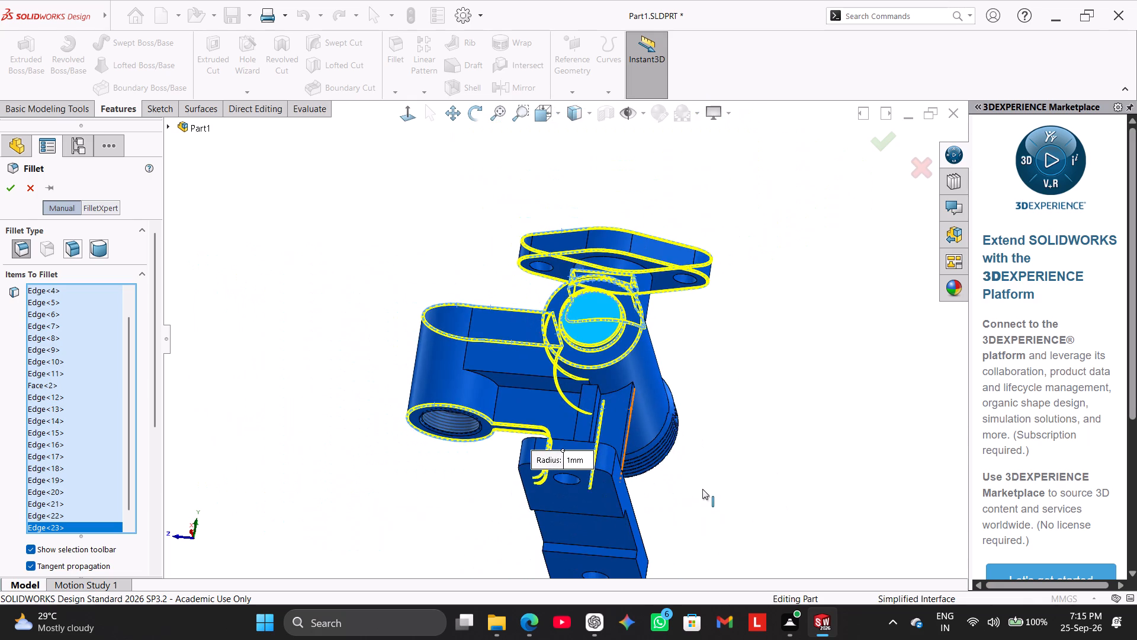
middle_click_drag(699, 493, 738, 581)
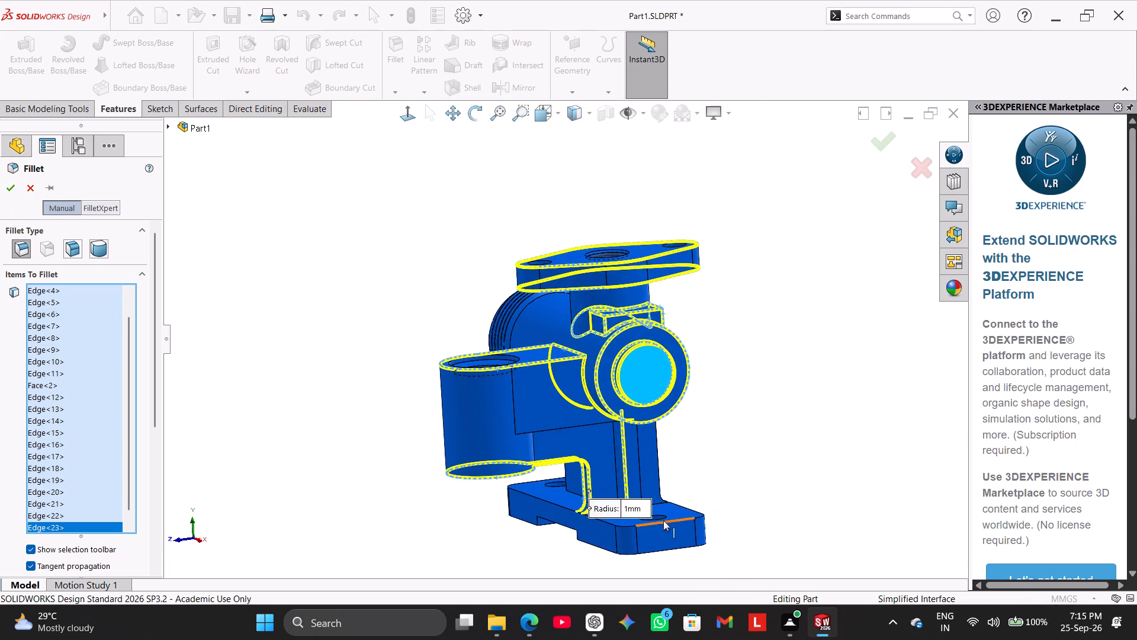
scroll(660, 507, "down", 4)
left_click(532, 347)
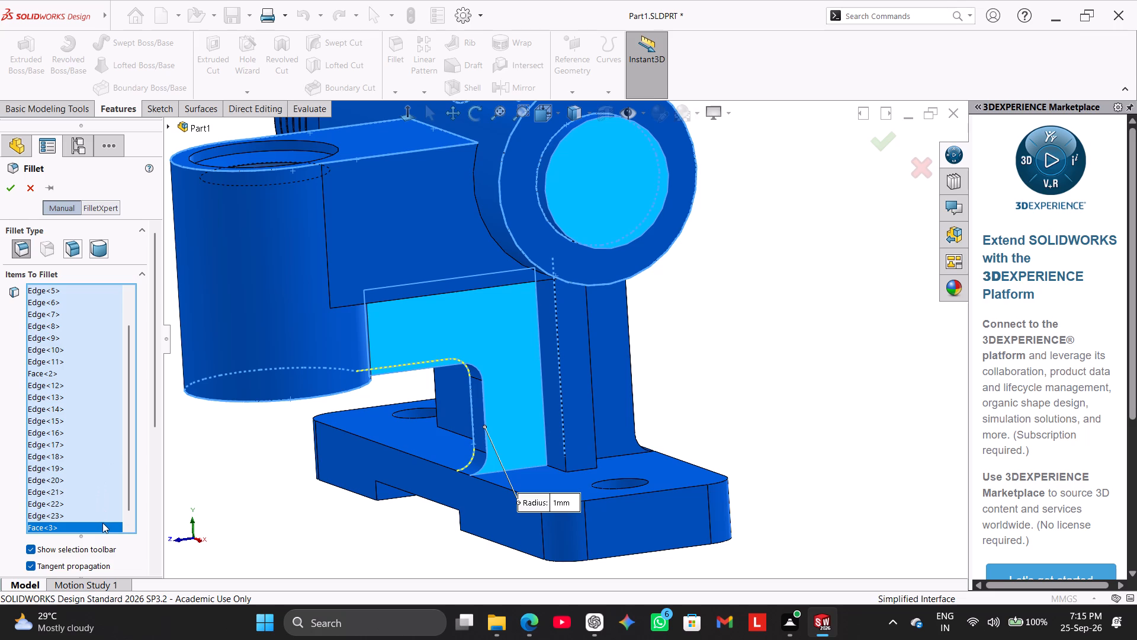
right_click(105, 527)
left_click(144, 489)
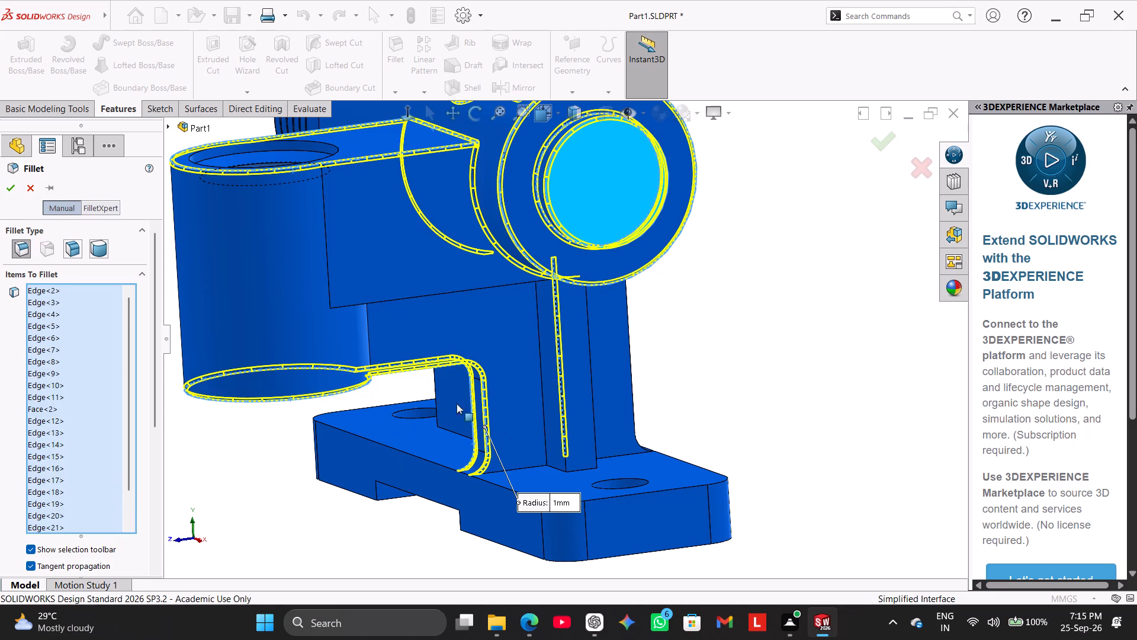
left_click(541, 358)
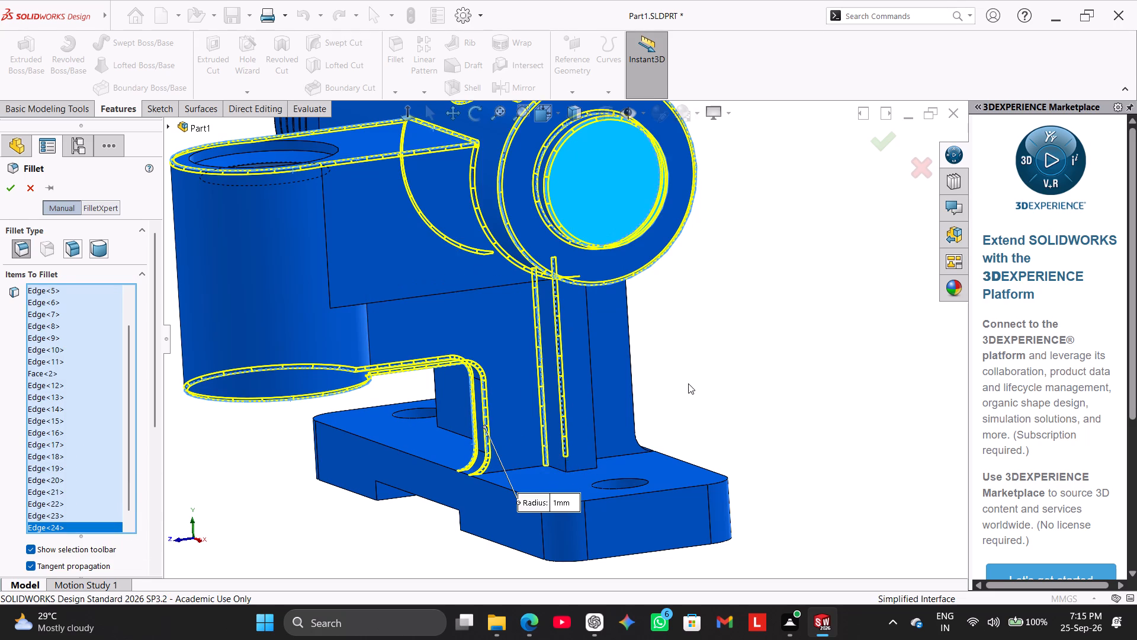
Add the vertical edge where the rib's opposite side meets the supporting wall to the 1 mm fillet.
scroll(690, 382, "down", 1)
middle_click_drag(690, 382, 657, 424)
scroll(657, 424, "down", 1)
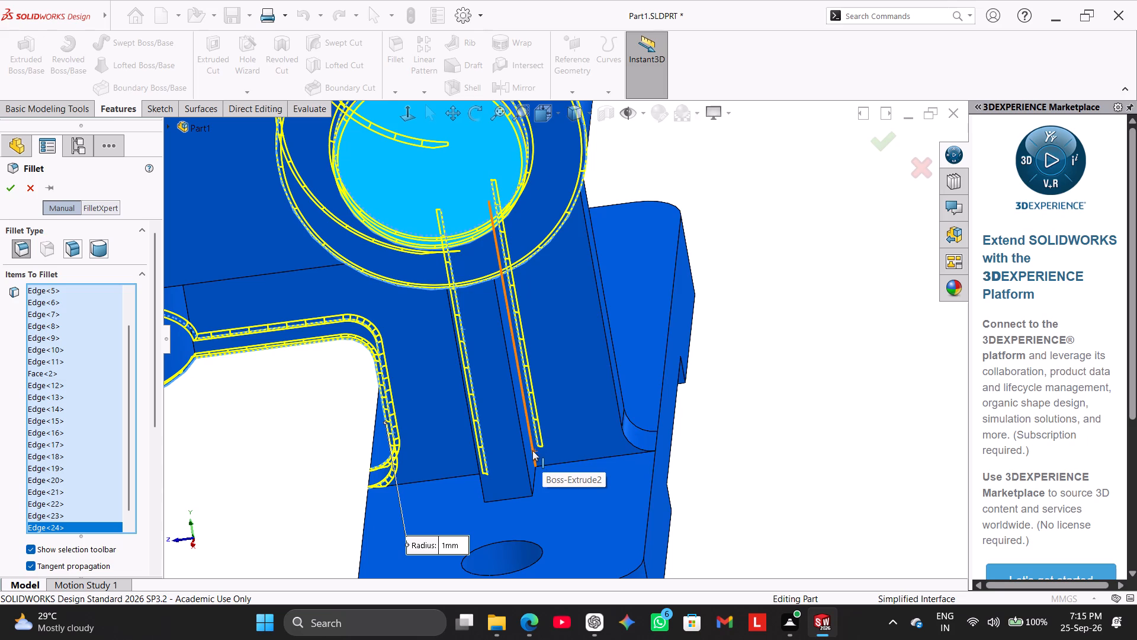
scroll(597, 449, "down", 3)
middle_click_drag(701, 423, 650, 435)
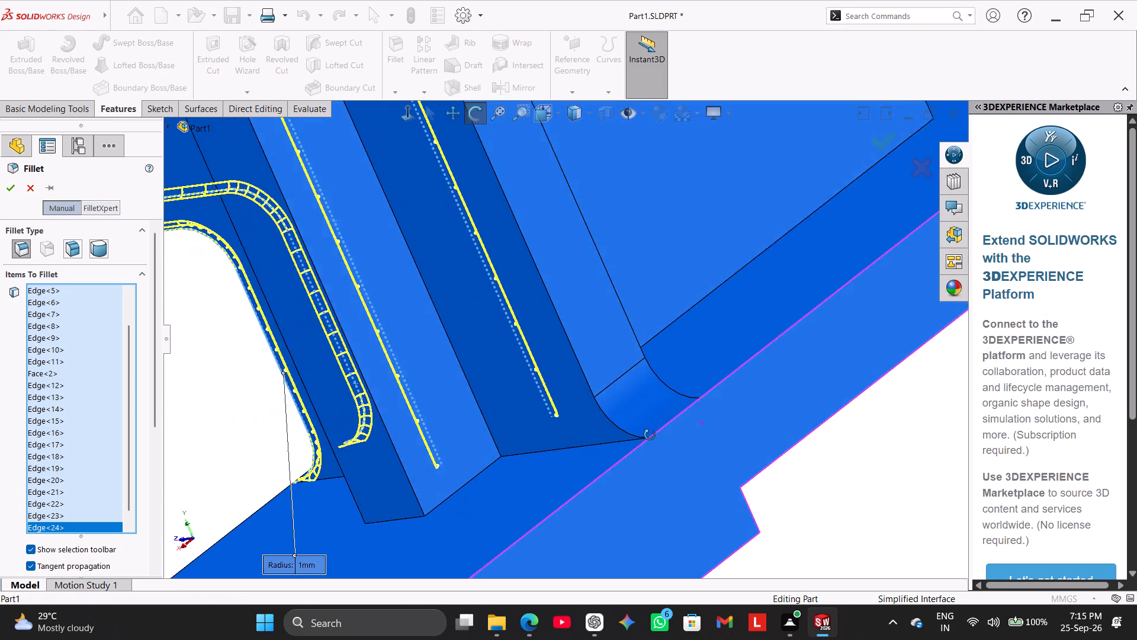
middle_click_drag(650, 435, 649, 436)
scroll(649, 436, "up", 4)
scroll(655, 379, "up", 1)
middle_click_drag(690, 464, 625, 503)
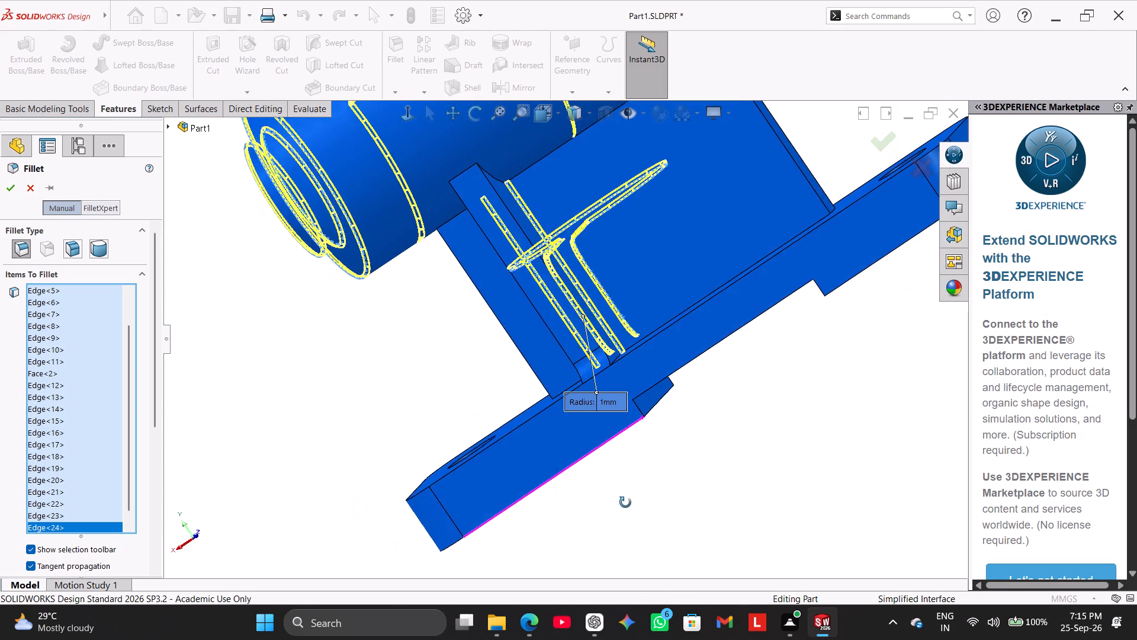
middle_click_drag(625, 503, 727, 484)
scroll(726, 482, "down", 1)
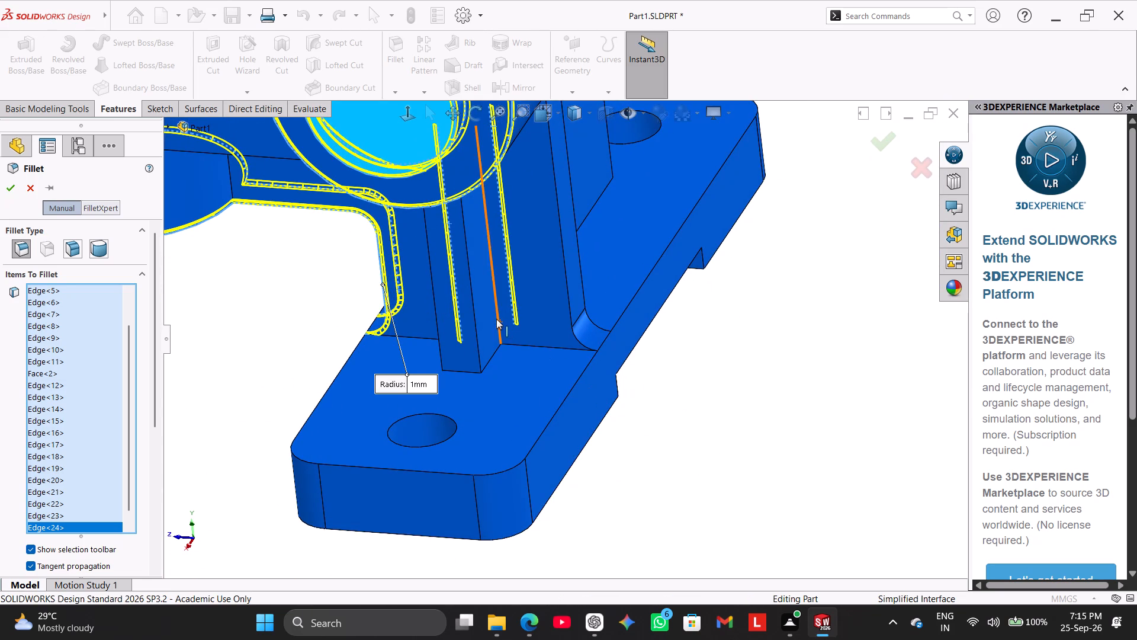
left_click(496, 319)
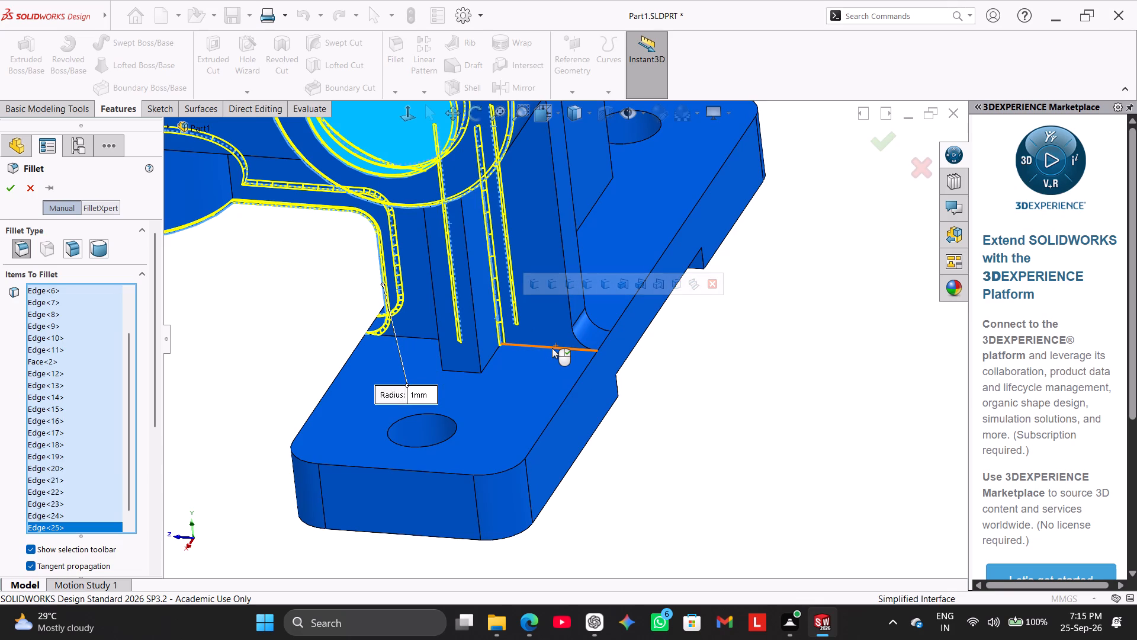
Add the wall's base edge opposite the arm and the support rib's three base edges to the 1 mm fillet.
left_click(552, 348)
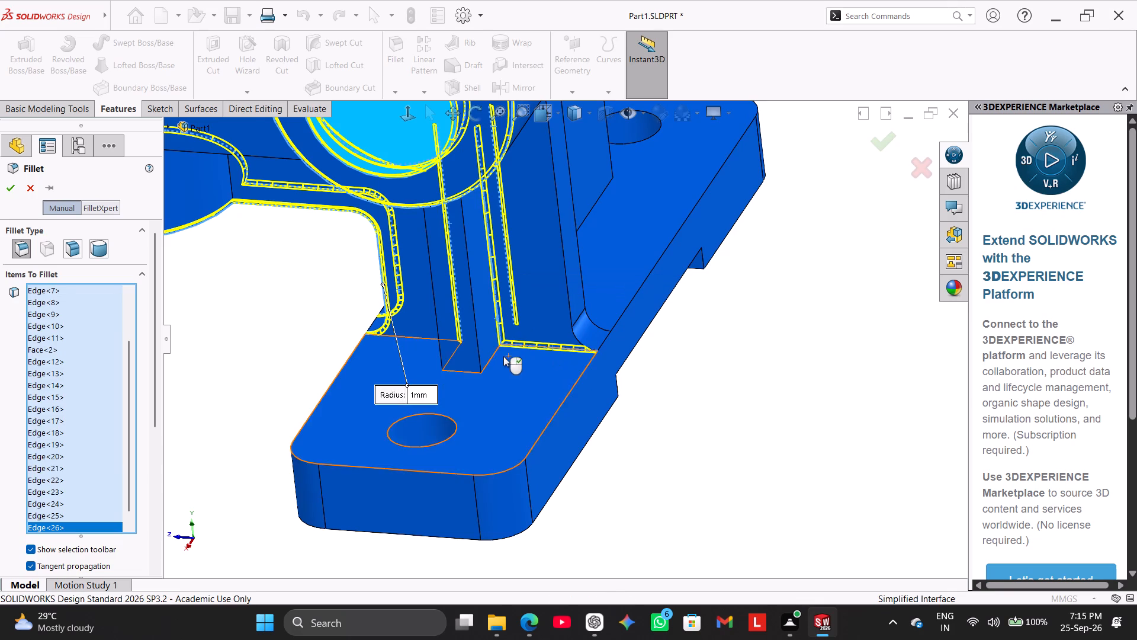
left_click(492, 357)
left_click(469, 372)
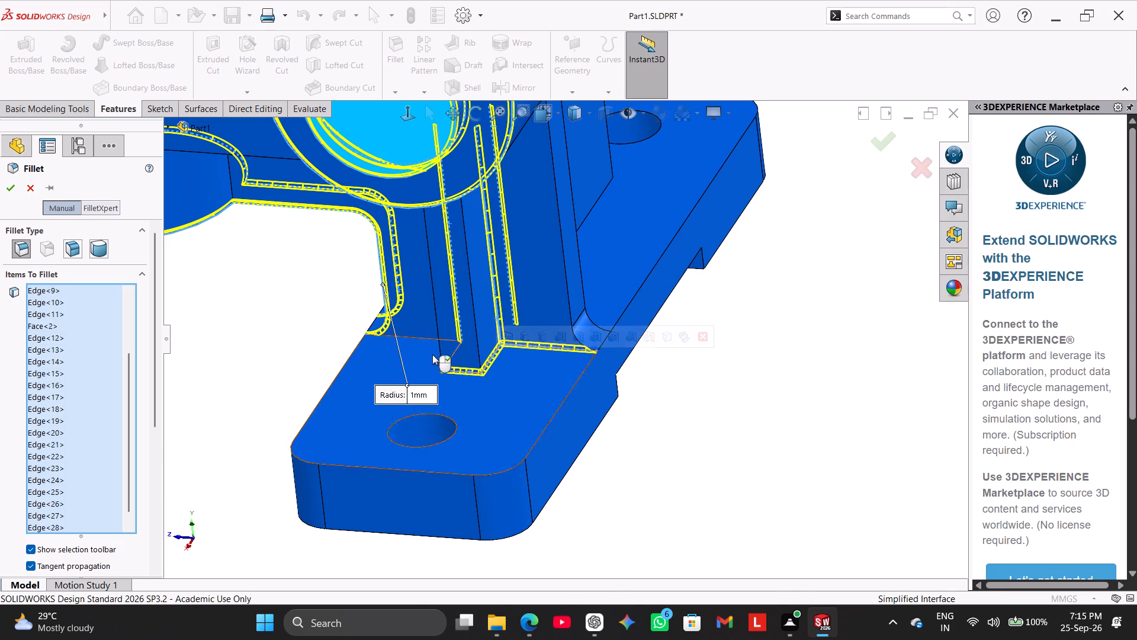
middle_click_drag(422, 351, 485, 392)
left_click(455, 361)
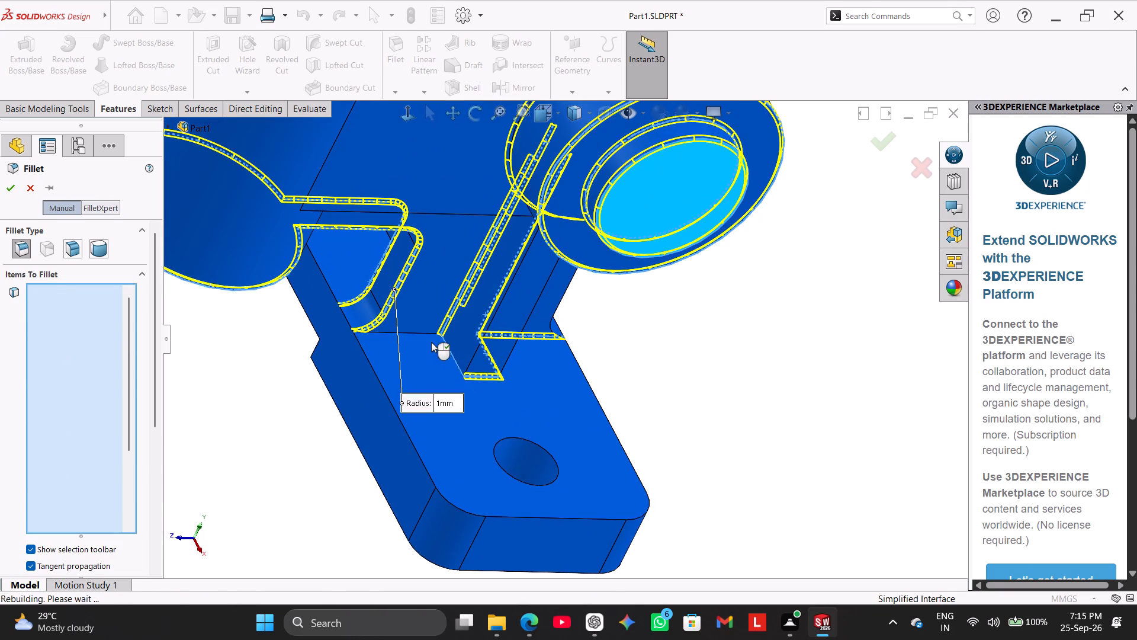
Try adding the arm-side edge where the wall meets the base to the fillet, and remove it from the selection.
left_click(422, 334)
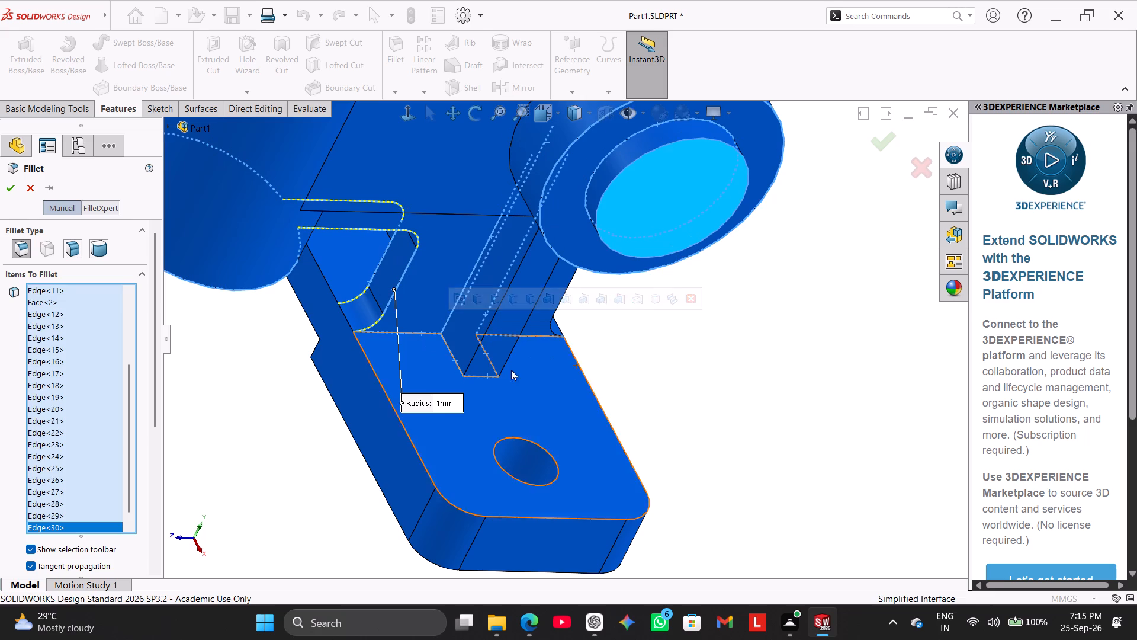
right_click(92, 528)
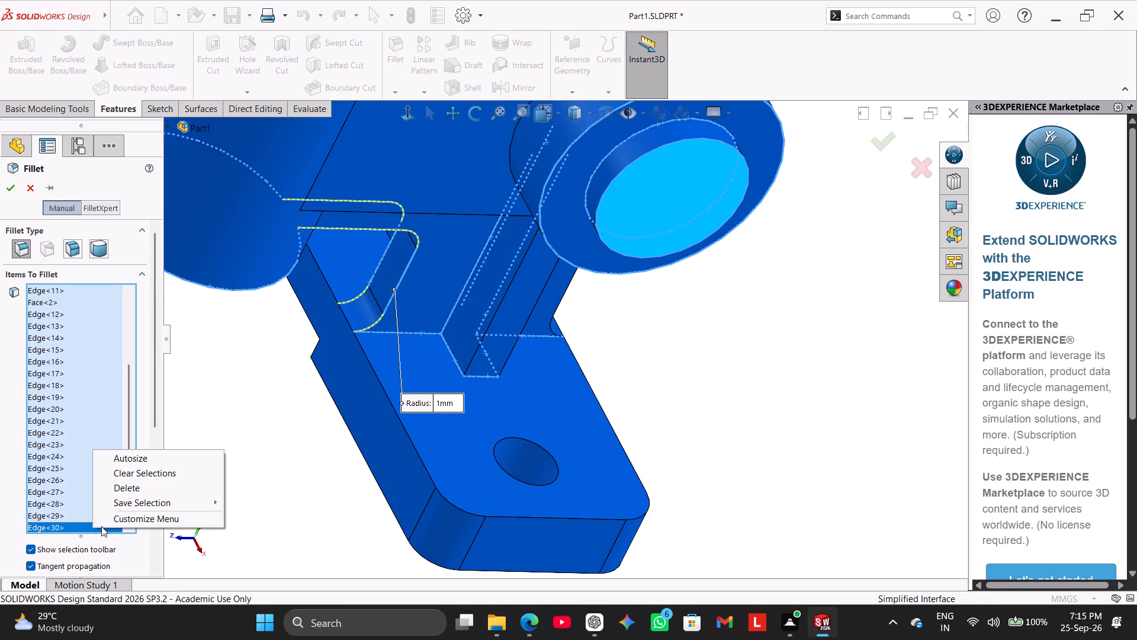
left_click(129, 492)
Add the supporting wall's rear vertical edge with its curved foot to the 1 mm fillet, removing the stray front edge.
middle_click_drag(749, 371, 671, 382)
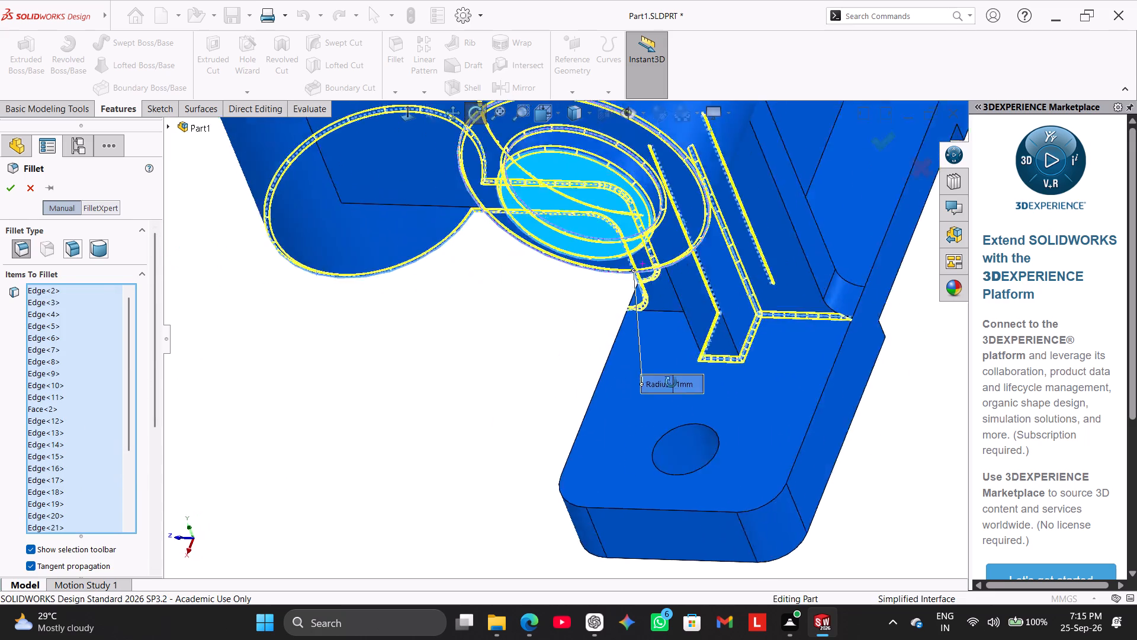
middle_click_drag(671, 382, 662, 384)
scroll(730, 367, "down", 2)
scroll(812, 349, "up", 3)
middle_click_drag(839, 309, 828, 327)
scroll(831, 311, "up", 2)
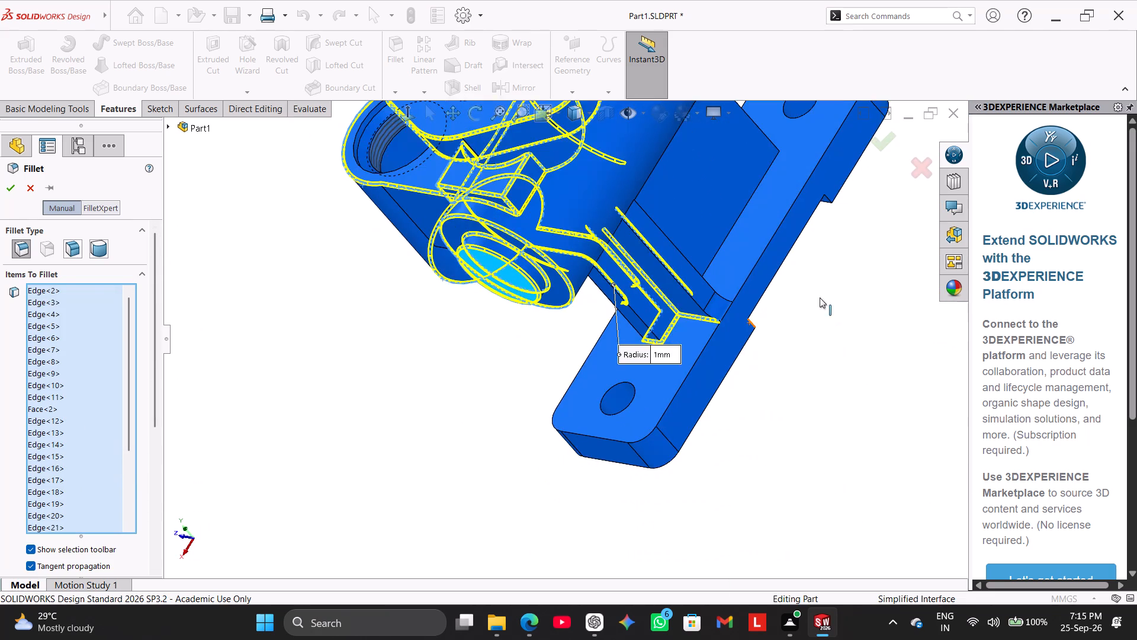
scroll(802, 292, "down", 2)
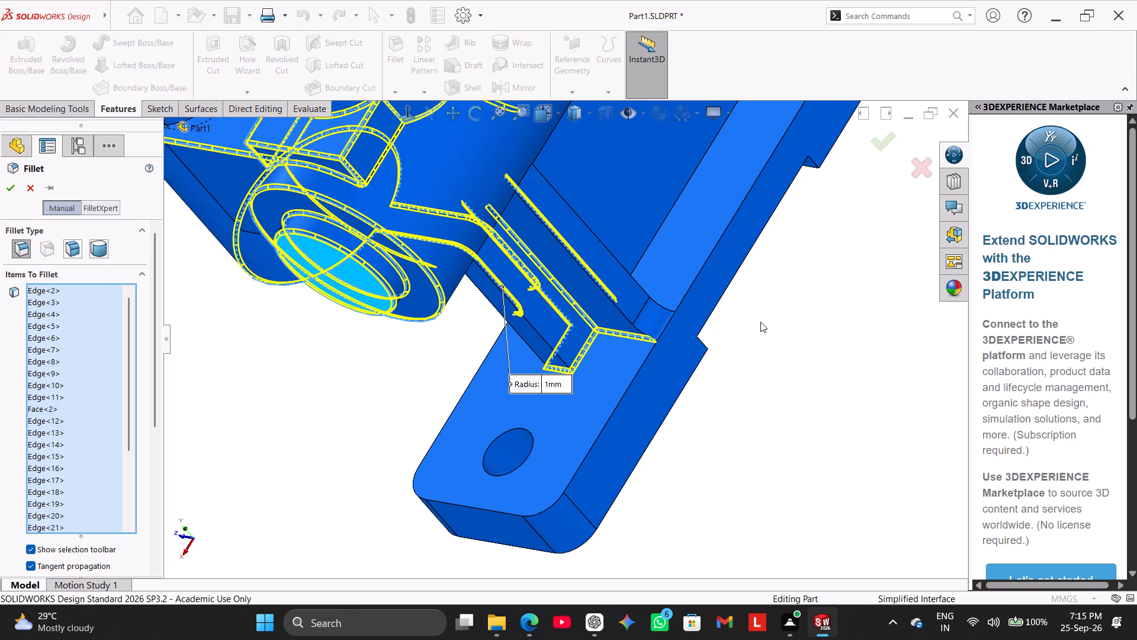
scroll(760, 322, "up", 1)
middle_click_drag(761, 321, 783, 295)
scroll(781, 289, "down", 3)
left_click(462, 261)
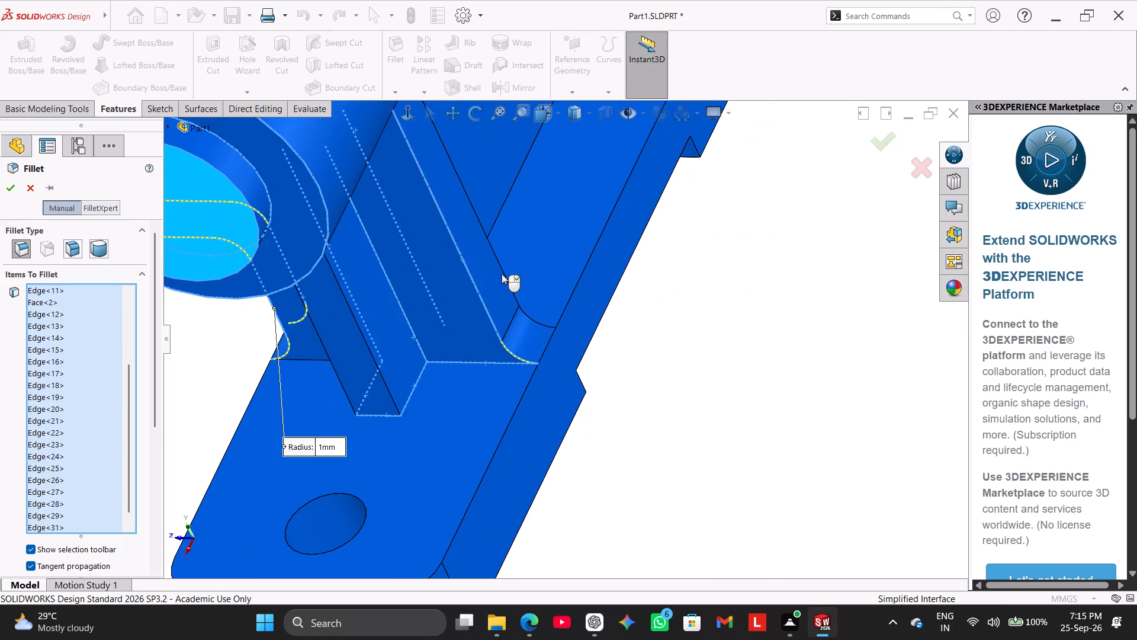
left_click(512, 289)
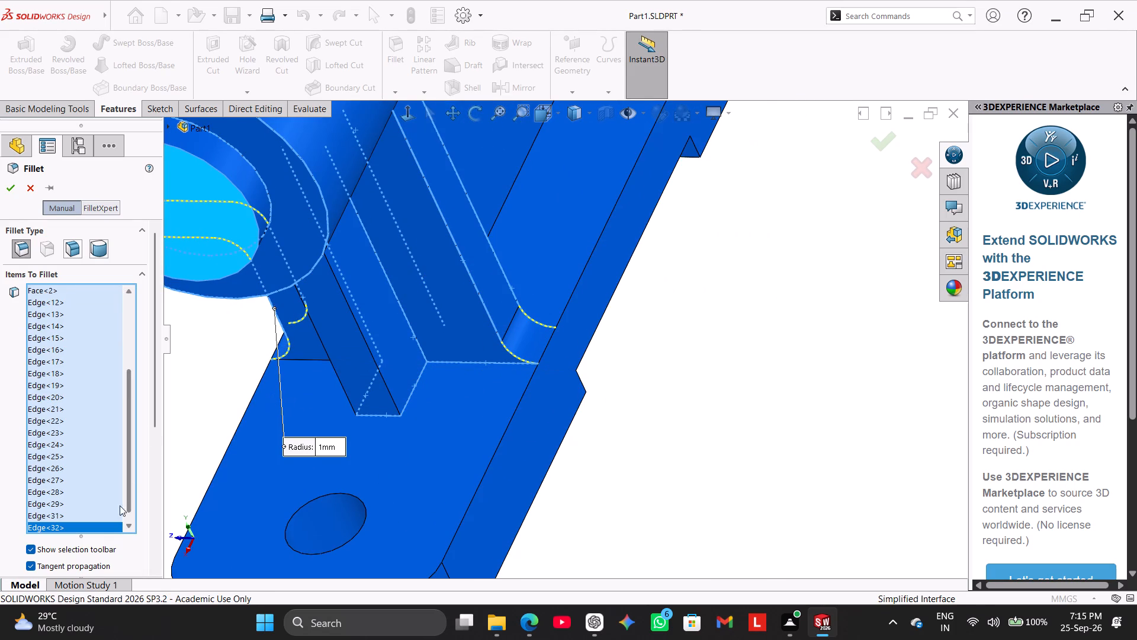
right_click(84, 513)
left_click(123, 546)
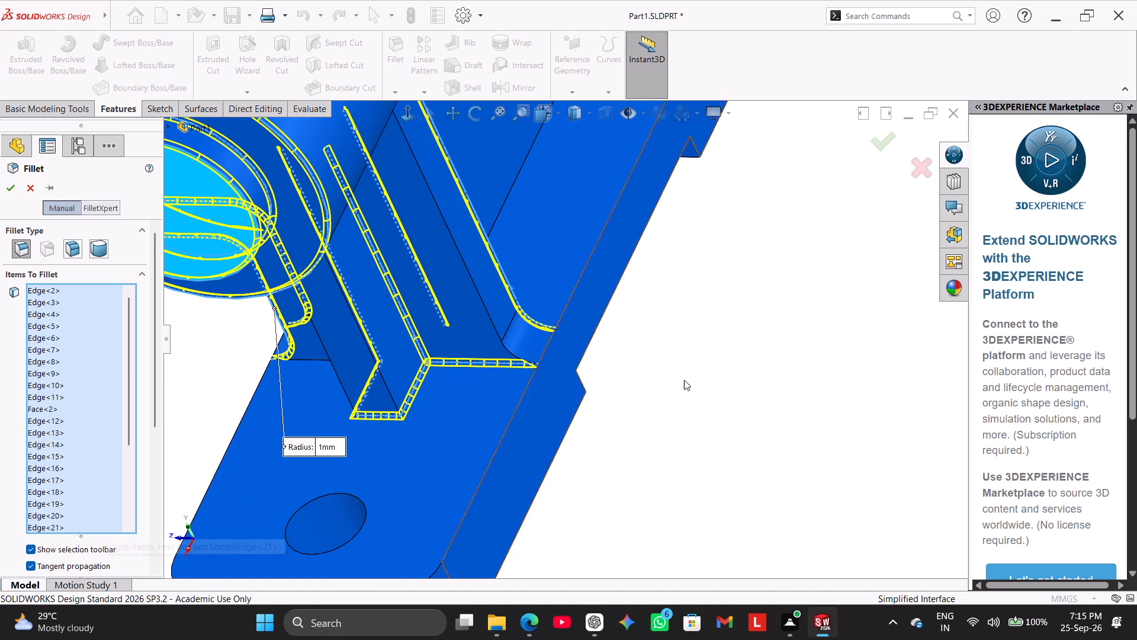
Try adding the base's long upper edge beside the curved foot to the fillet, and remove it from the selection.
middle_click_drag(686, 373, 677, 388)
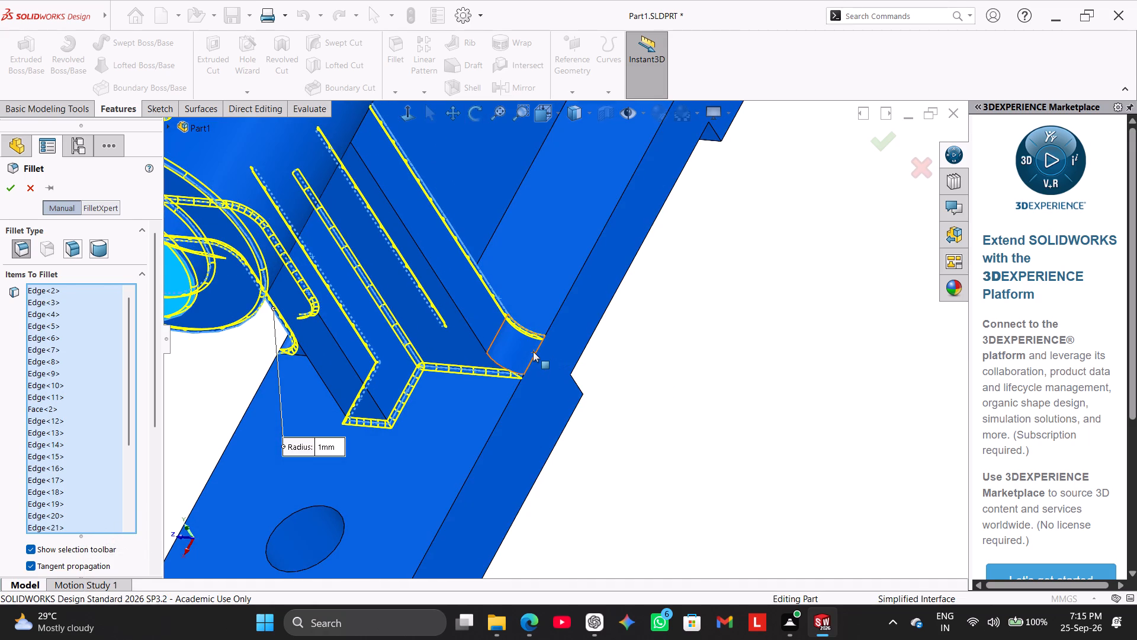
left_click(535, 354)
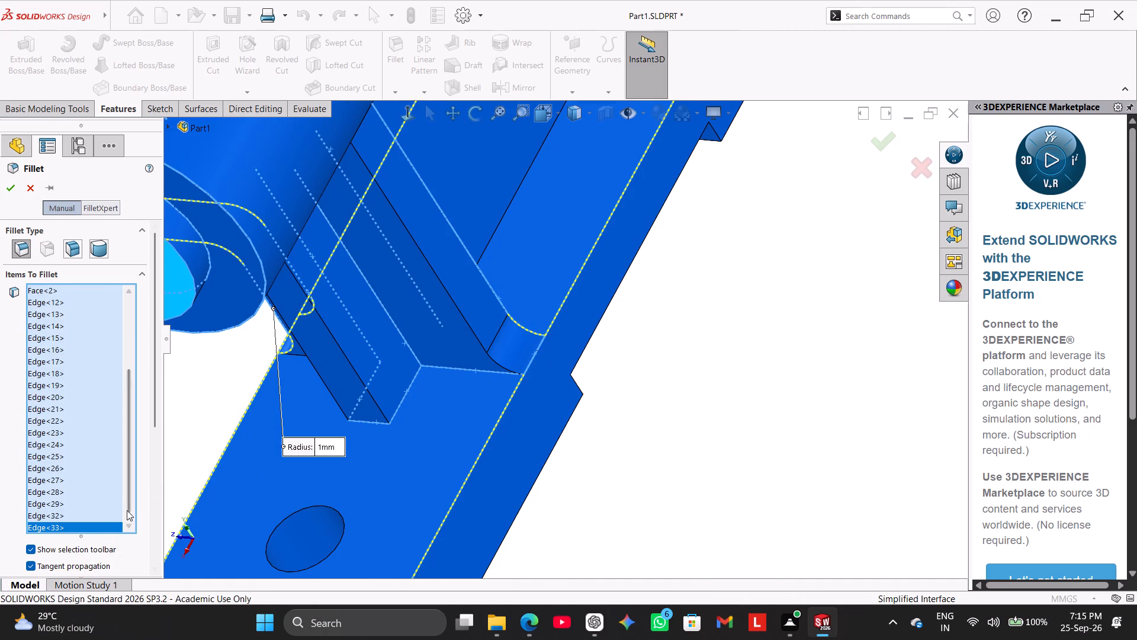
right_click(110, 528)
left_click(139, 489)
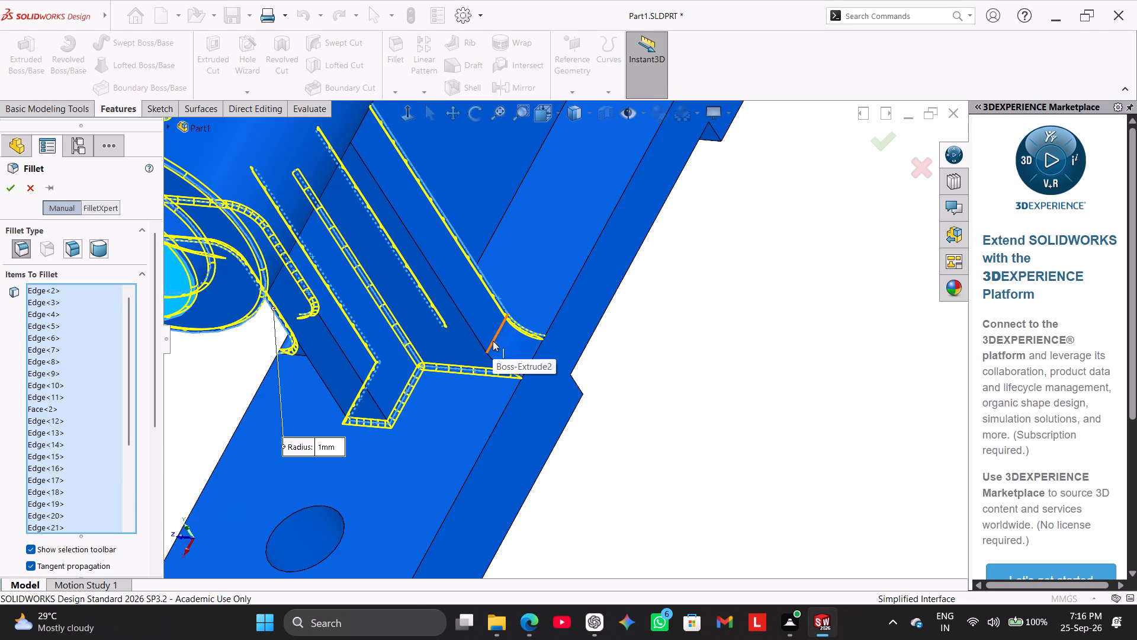
Add the lengthwise wall's lower edge along the base and its vertical edge at the threaded end to the 1 mm fillet.
scroll(685, 338, "up", 3)
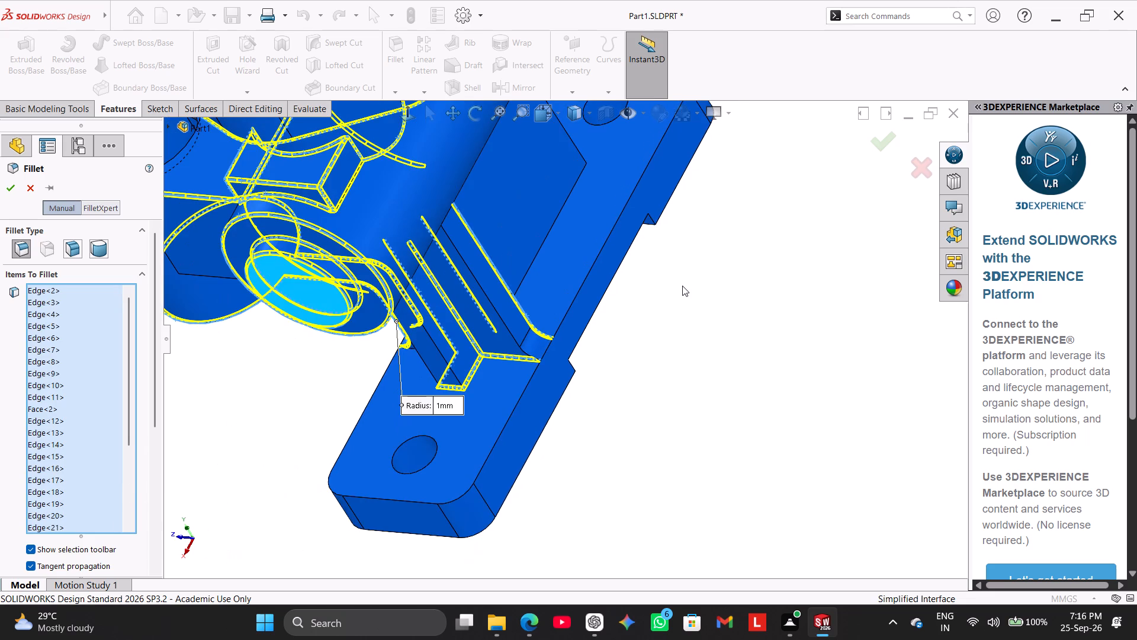
scroll(682, 286, "up", 1)
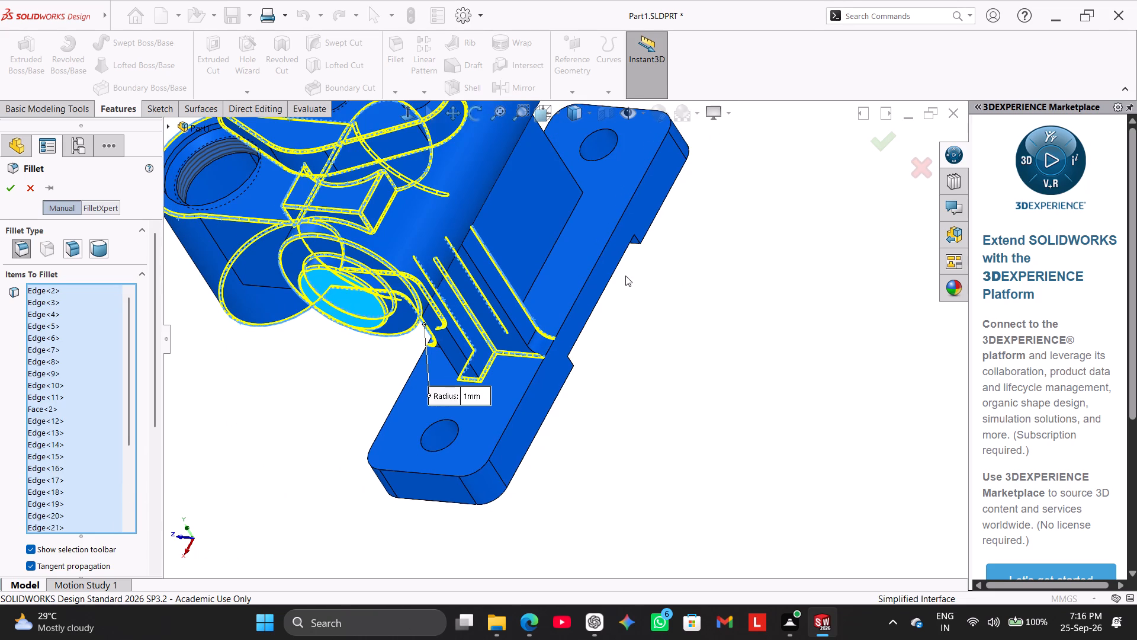
left_click(548, 257)
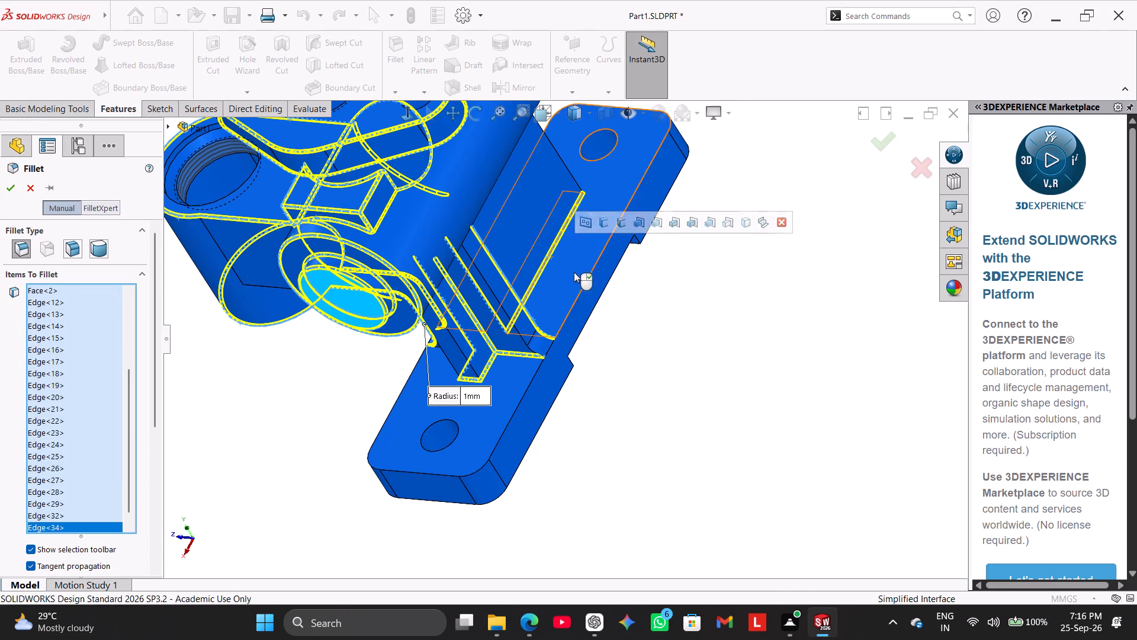
middle_click_drag(596, 402, 576, 405)
scroll(576, 393, "down", 3)
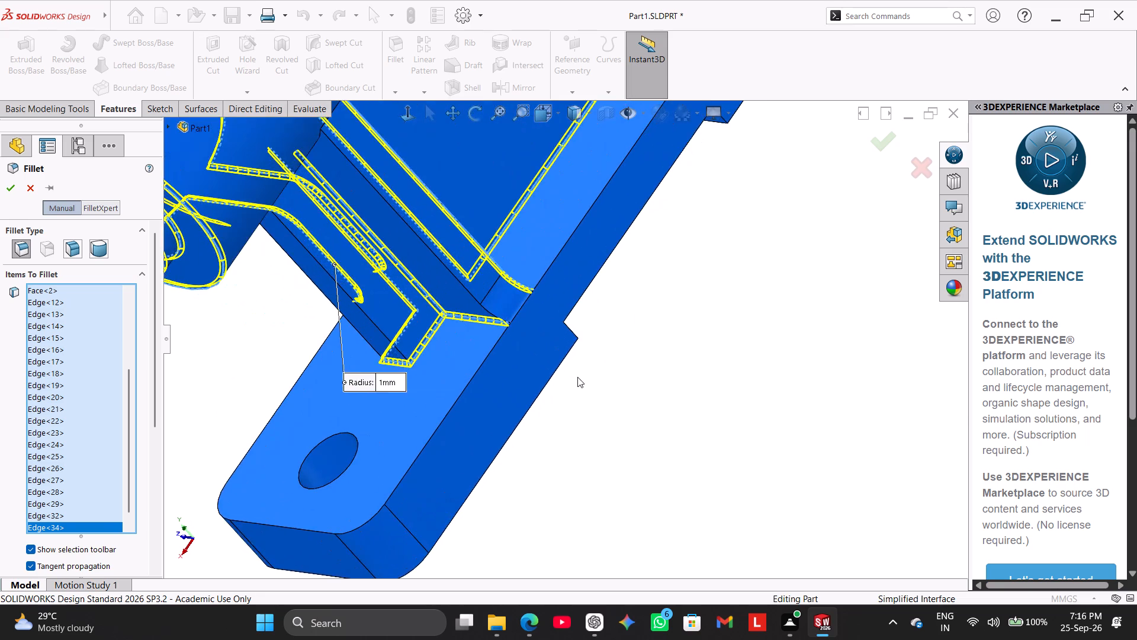
scroll(570, 332, "up", 4)
scroll(641, 255, "up", 2)
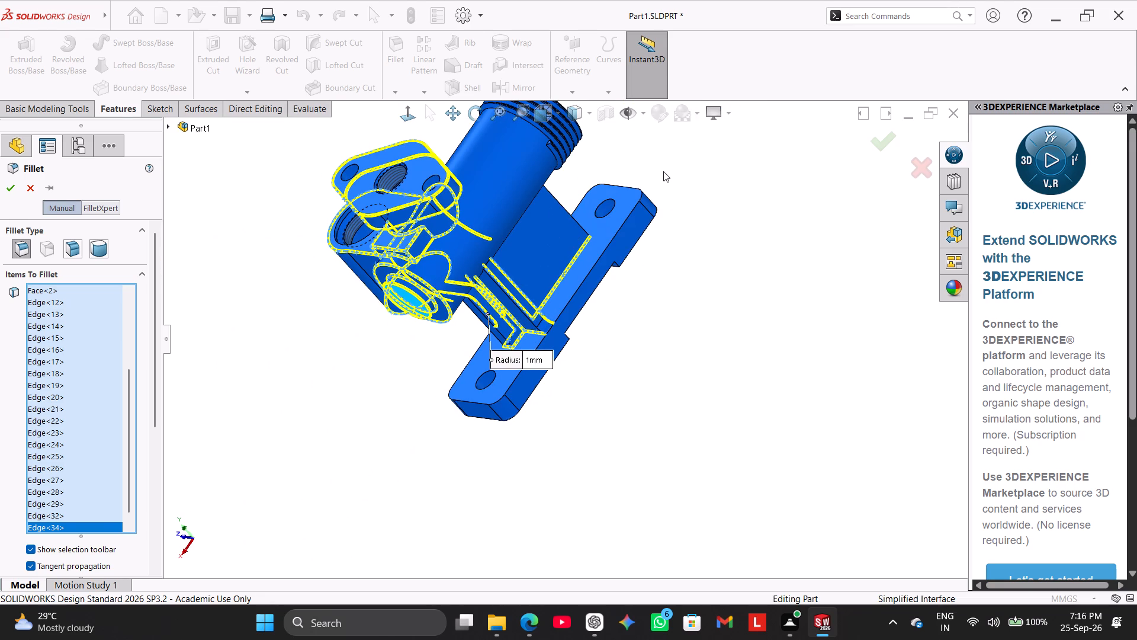
scroll(593, 182, "down", 2)
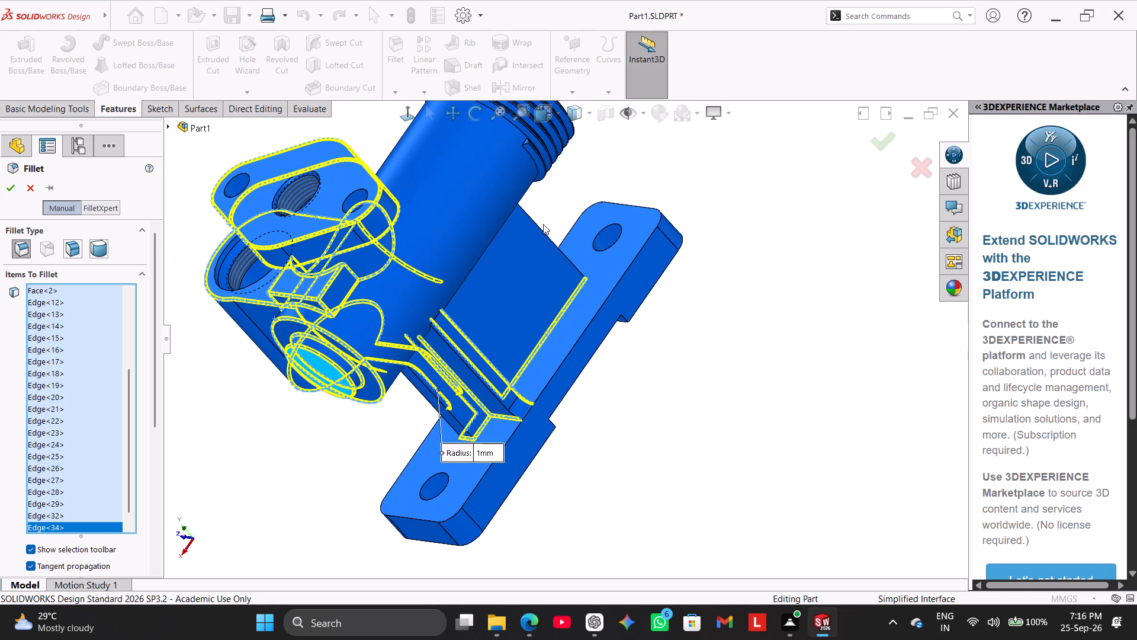
left_click(537, 224)
Add the lengthwise wall's junction beneath the main cylinder and its other vertical end edge, and apply the 1 mm fillet.
middle_click_drag(345, 434, 441, 418)
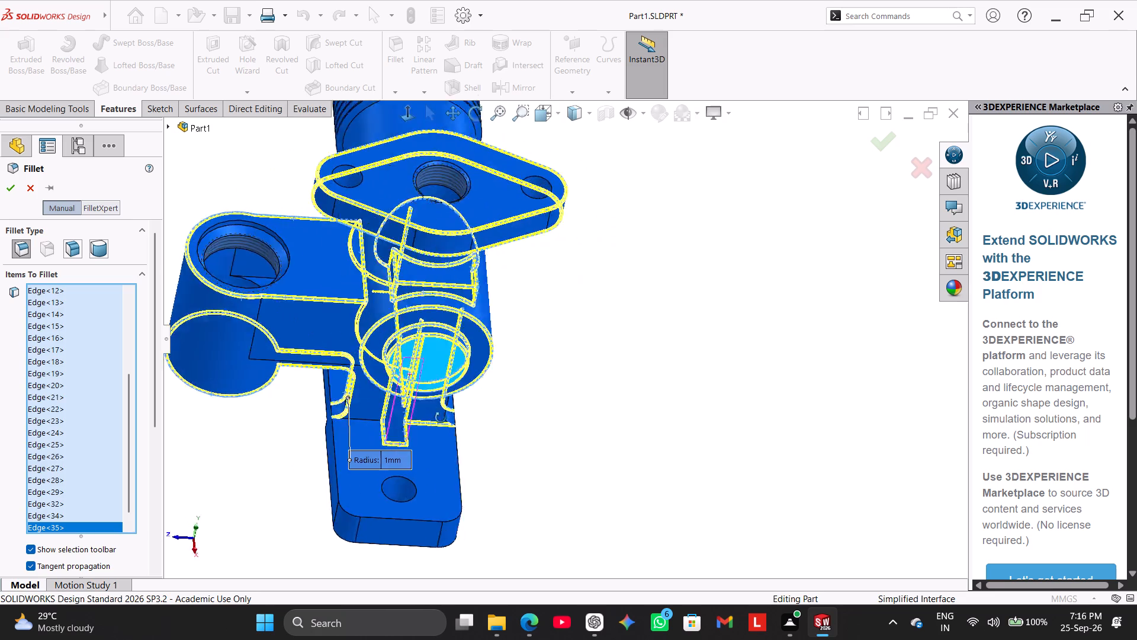
middle_click_drag(441, 418, 548, 456)
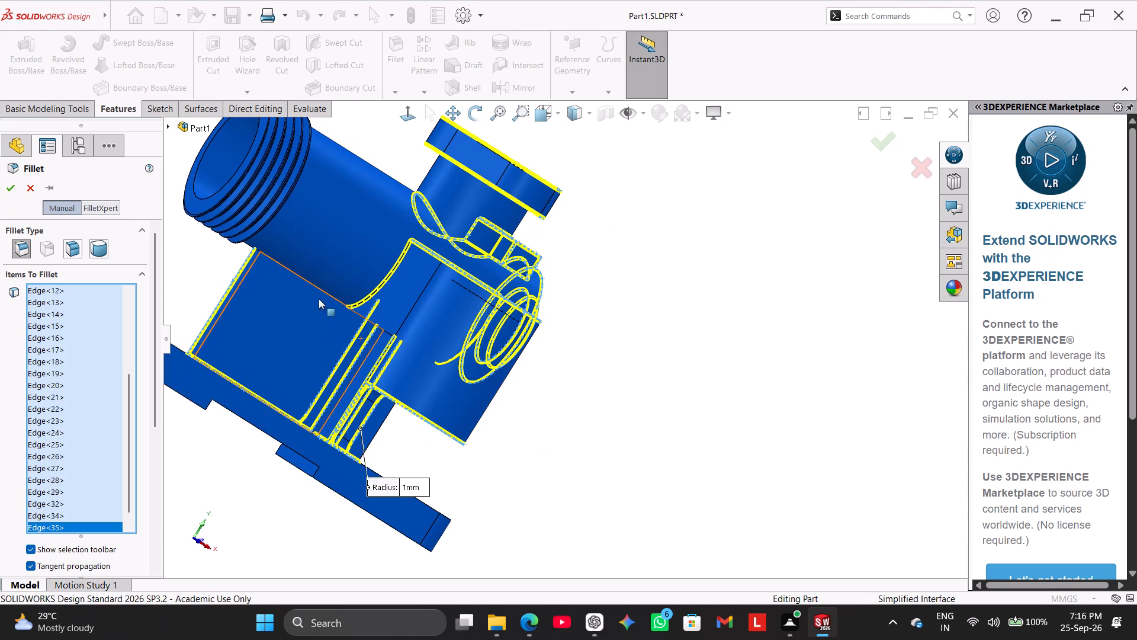
left_click(317, 286)
scroll(248, 351, "up", 1)
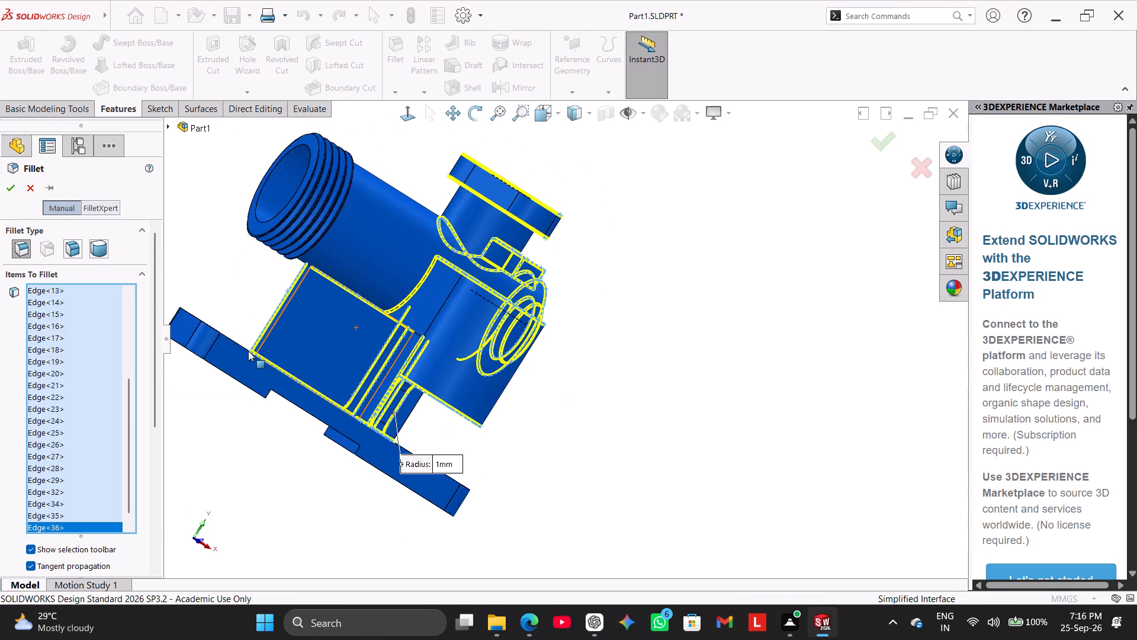
scroll(248, 351, "up", 1)
middle_click_drag(250, 291, 327, 354)
scroll(361, 347, "down", 3)
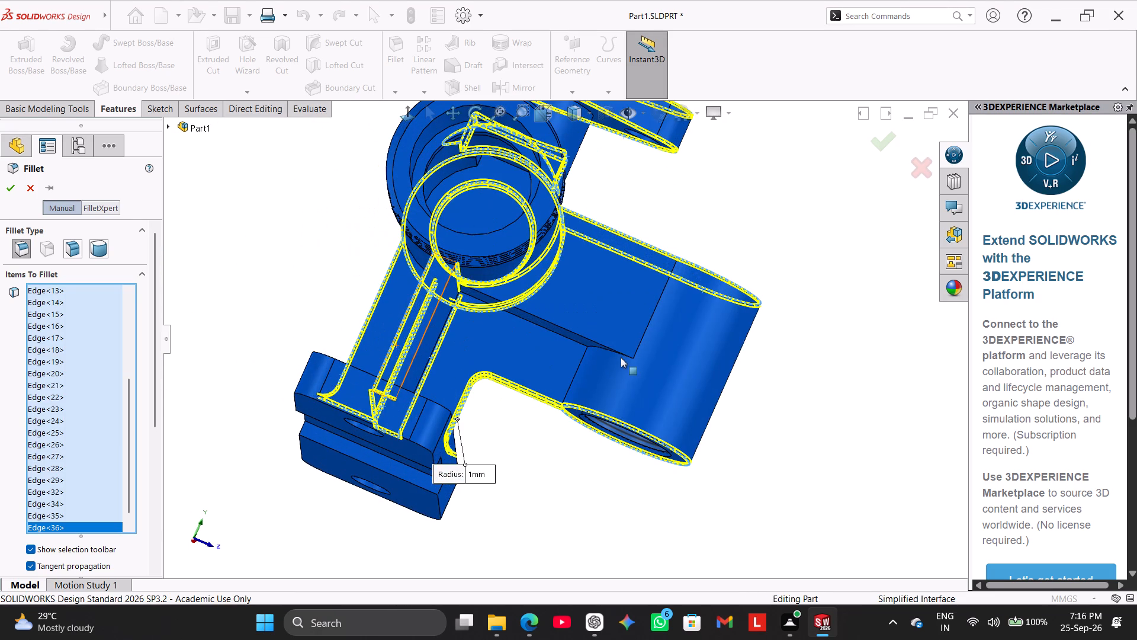
middle_click_drag(567, 457, 504, 431)
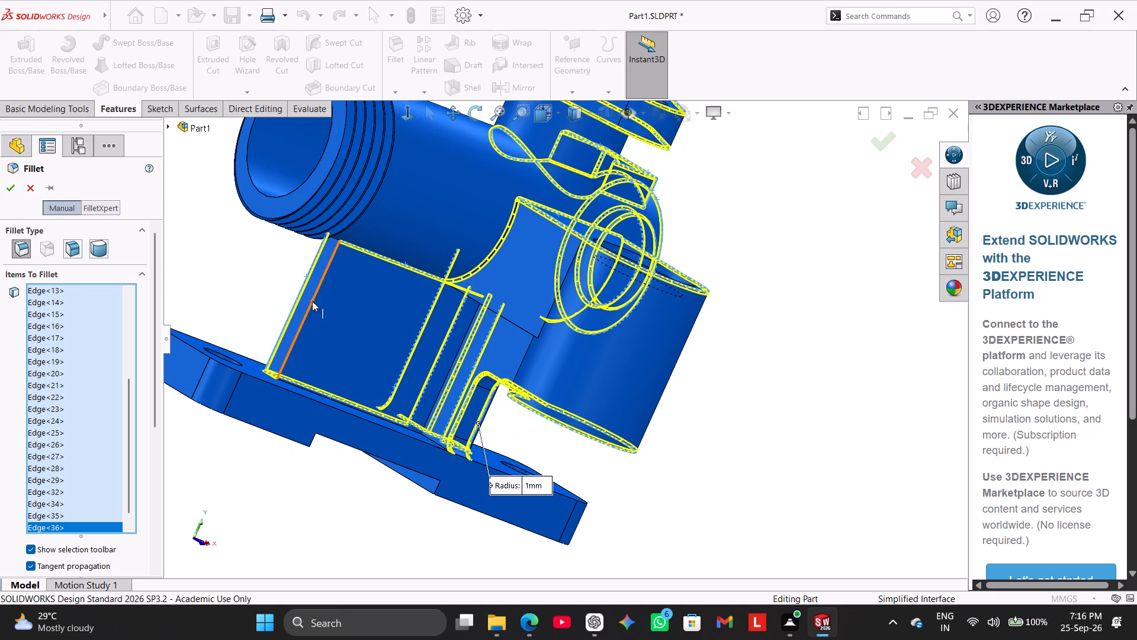
left_click(312, 301)
middle_click_drag(233, 264, 349, 340)
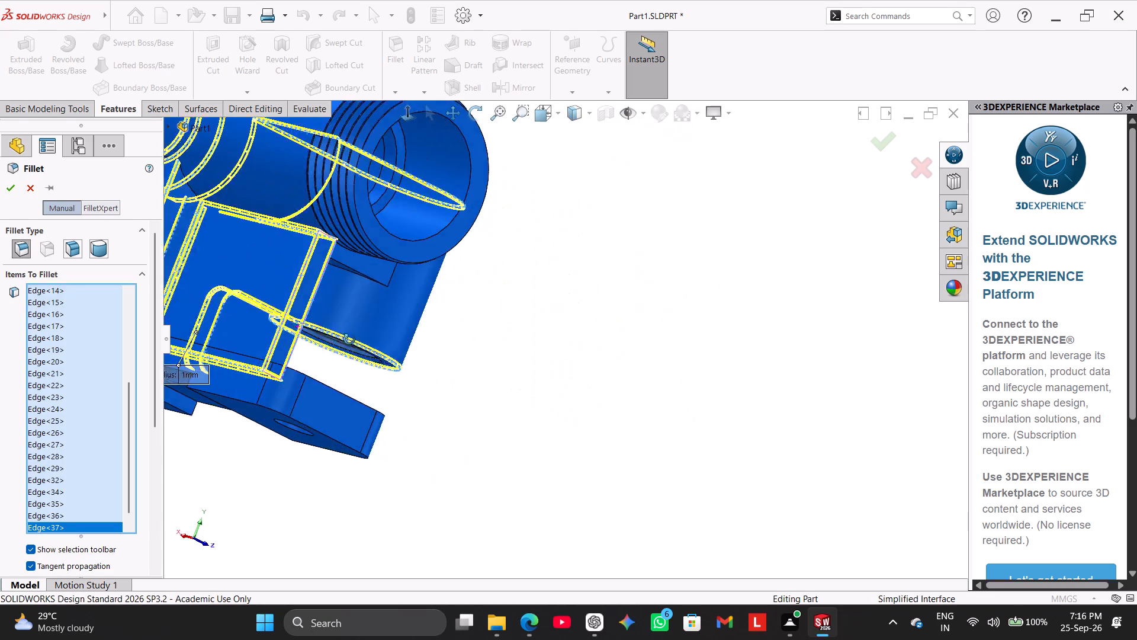
middle_click_drag(349, 340, 335, 350)
scroll(336, 336, "down", 3)
scroll(336, 336, "up", 3)
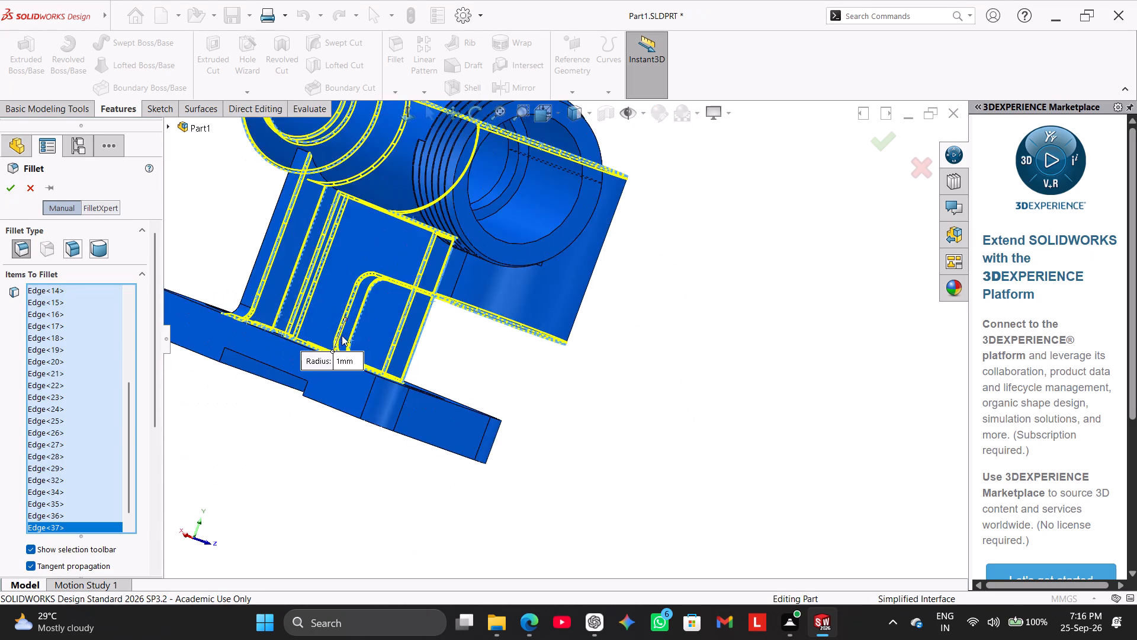
scroll(342, 335, "up", 2)
middle_click_drag(291, 258, 331, 289)
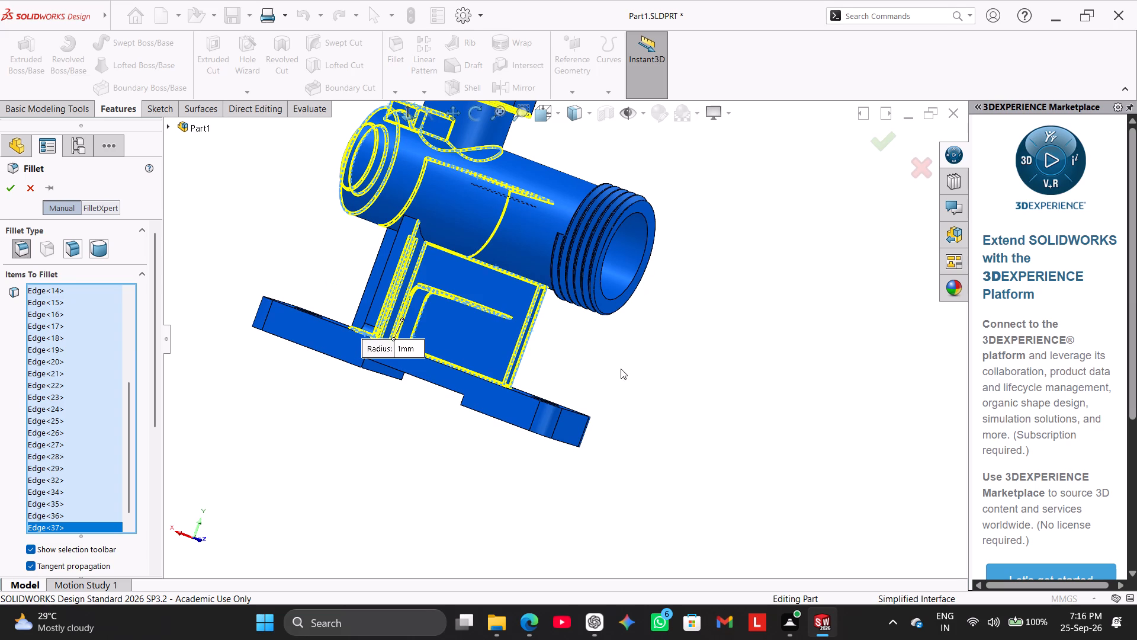
middle_click_drag(623, 365, 573, 396)
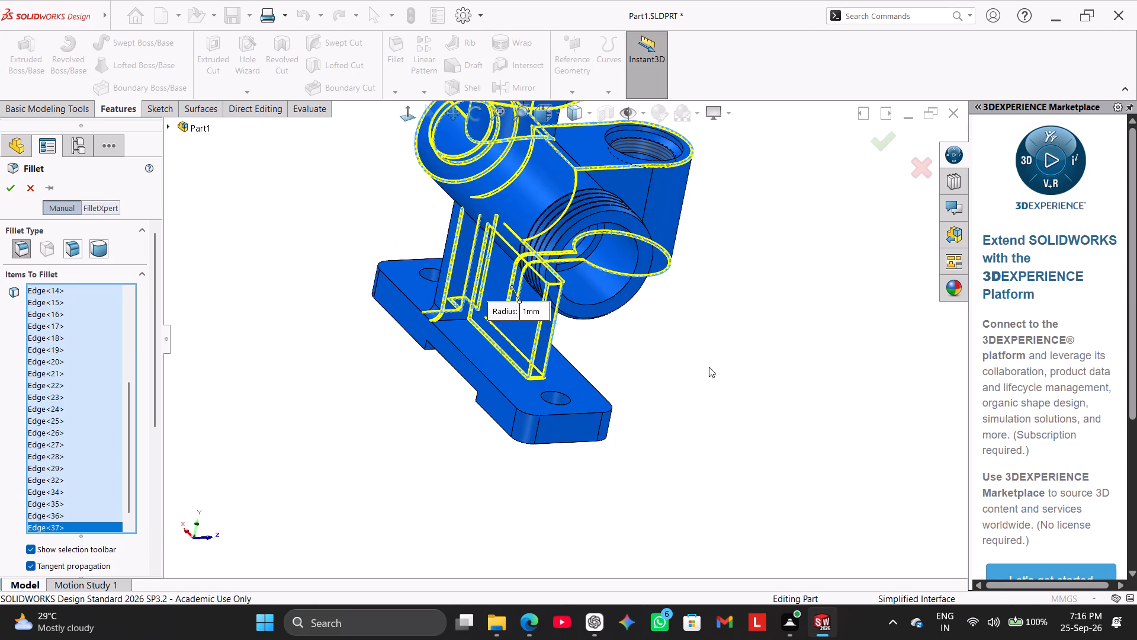
left_click(12, 190)
Start a 1 mm fillet with the supporting wall's short edge along the base and three vertical edges around the narrow end rib.
middle_click_drag(706, 273, 568, 309)
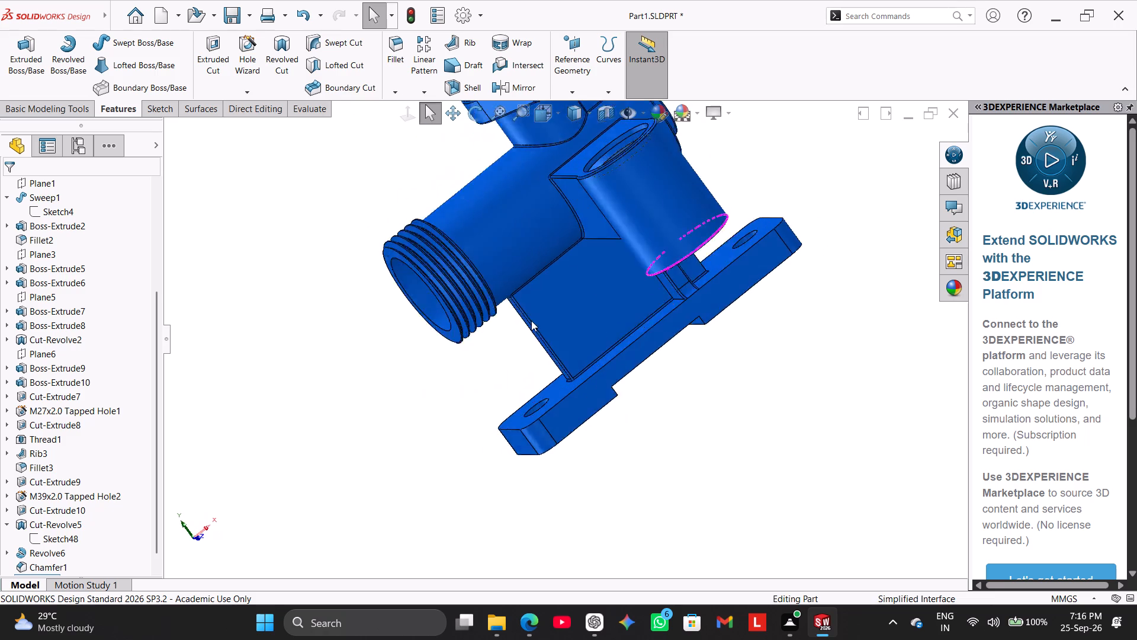
right_click_drag(380, 347, 425, 296)
scroll(762, 242, "down", 4)
scroll(647, 261, "up", 3)
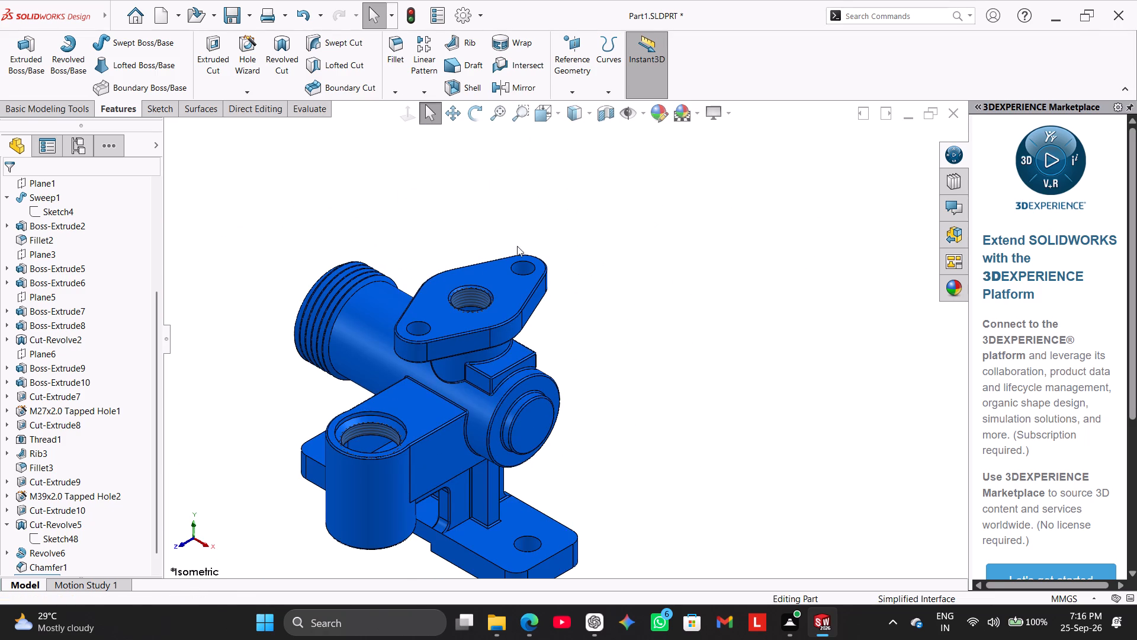
left_click(396, 51)
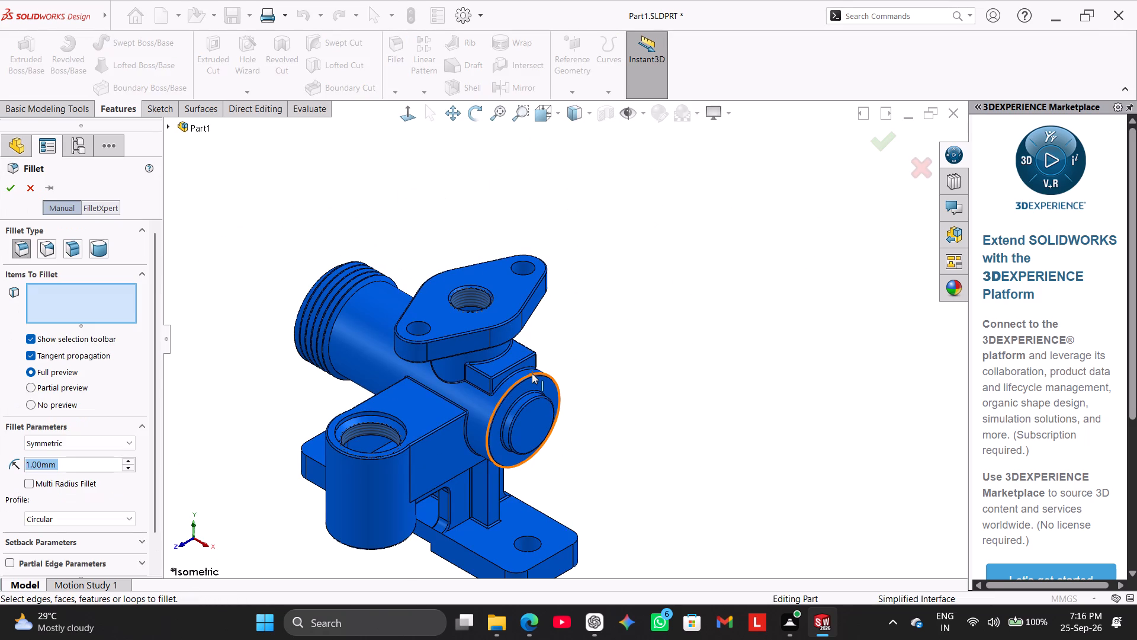
scroll(322, 482, "up", 1)
scroll(329, 482, "down", 2)
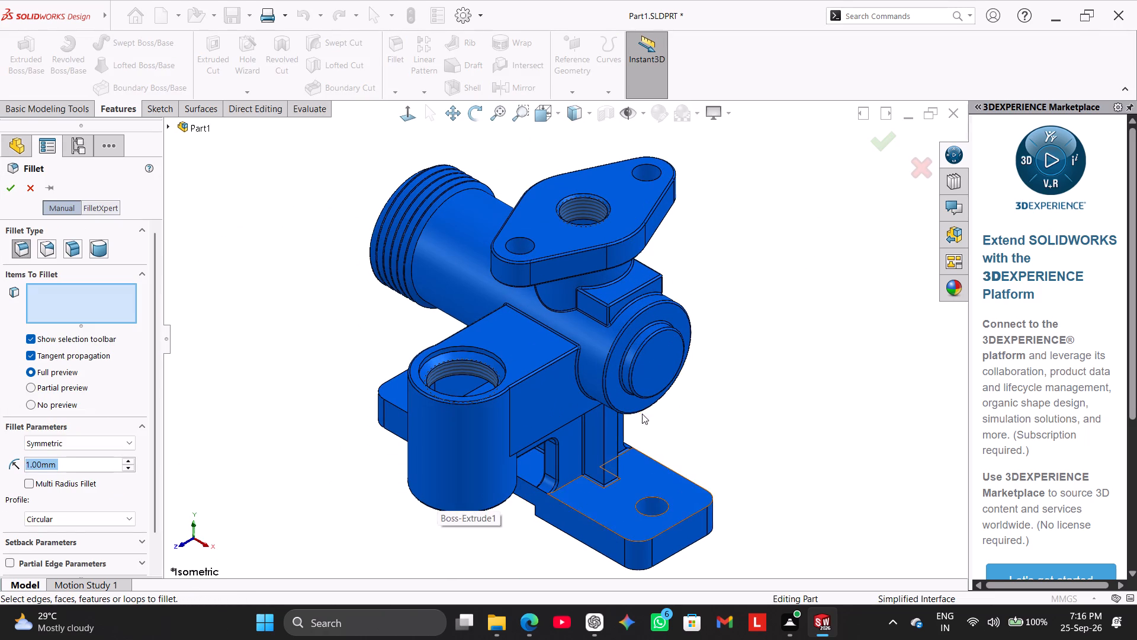
left_click(576, 480)
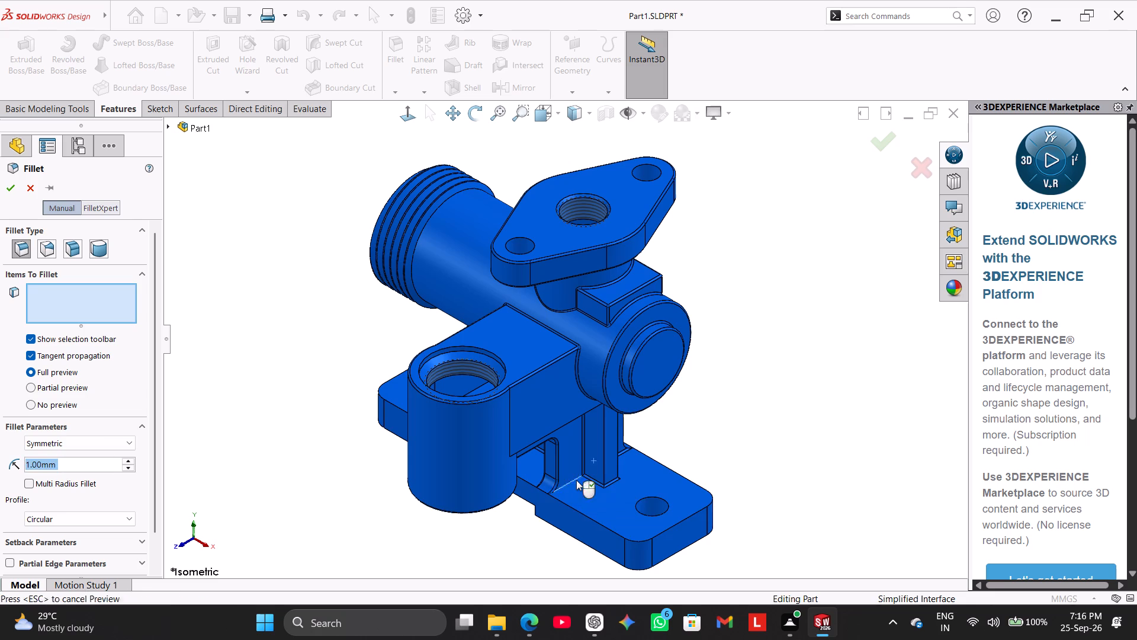
middle_click_drag(722, 369, 624, 440)
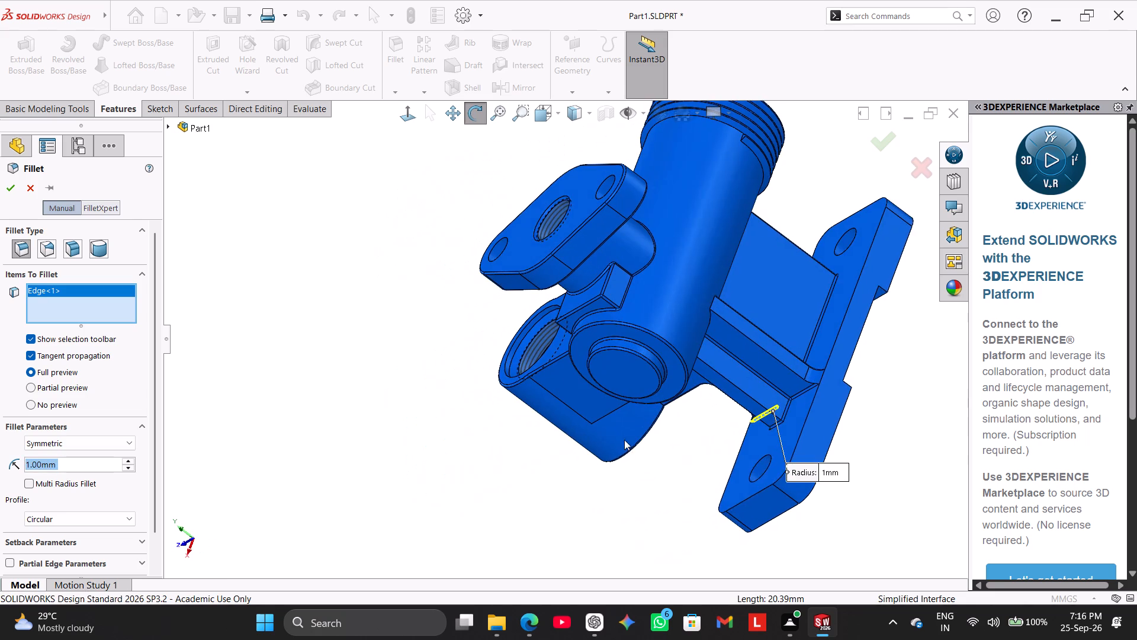
left_click(783, 363)
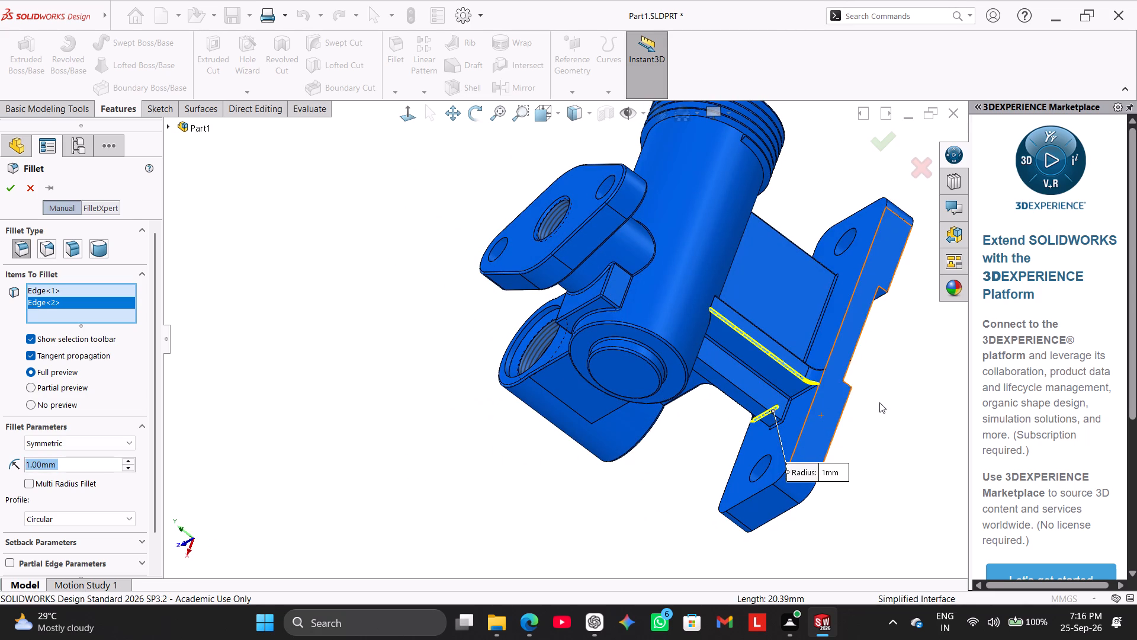
left_click(740, 390)
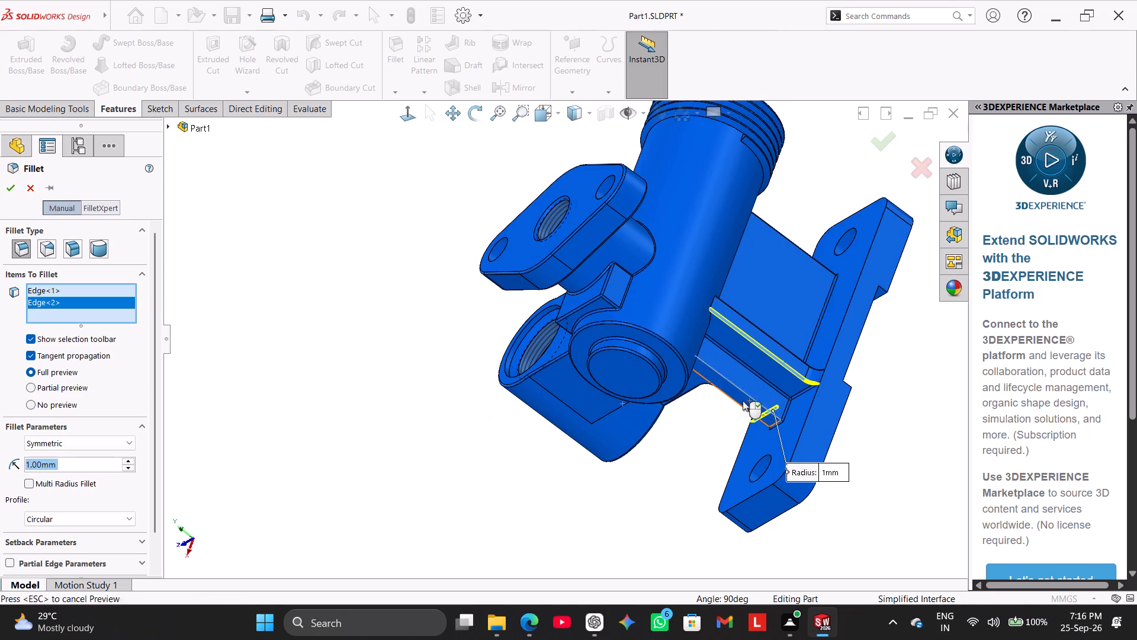
middle_click_drag(697, 455, 778, 318)
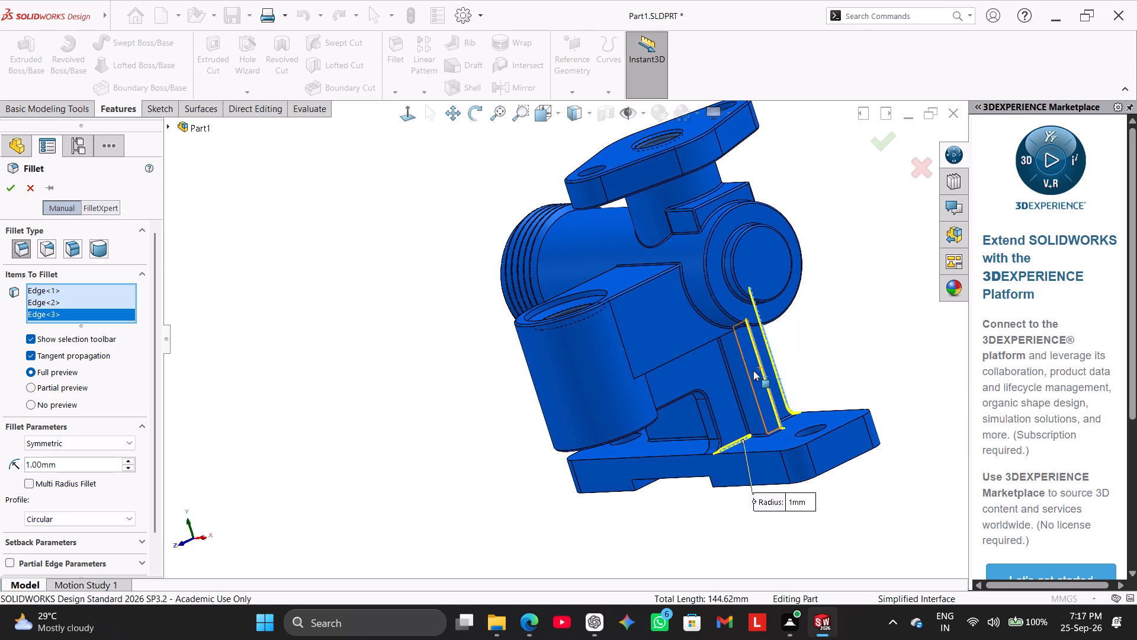
left_click(744, 362)
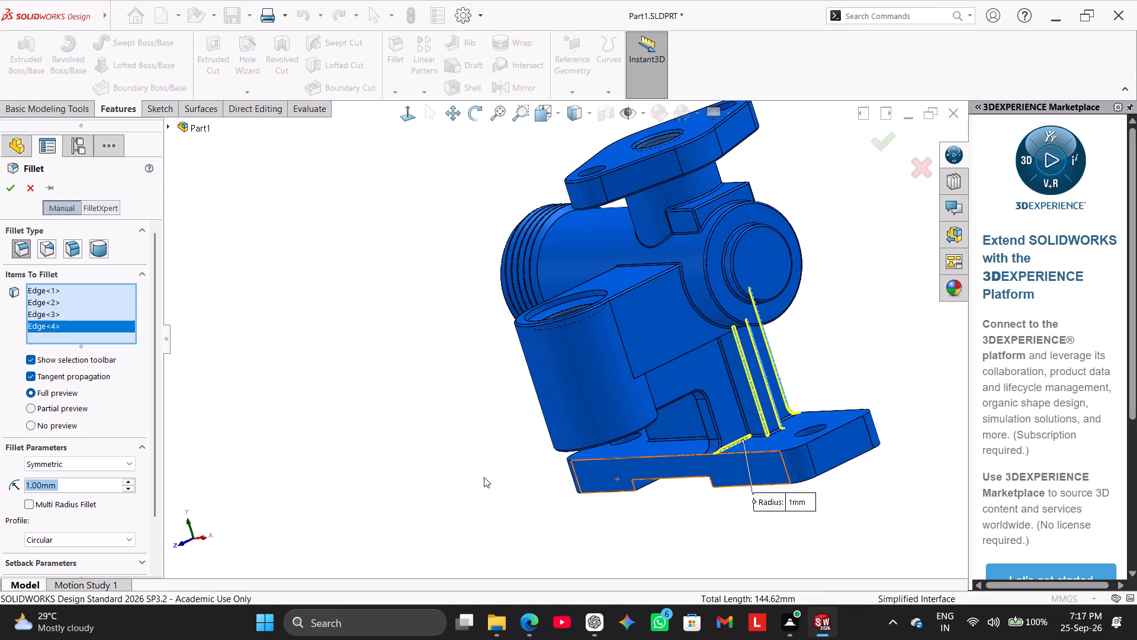
Add the supporting wall's vertical edge on the threaded side and its upper edge beneath the arm to the 1 mm fillet.
scroll(502, 466, "down", 1)
middle_click_drag(496, 459, 567, 453)
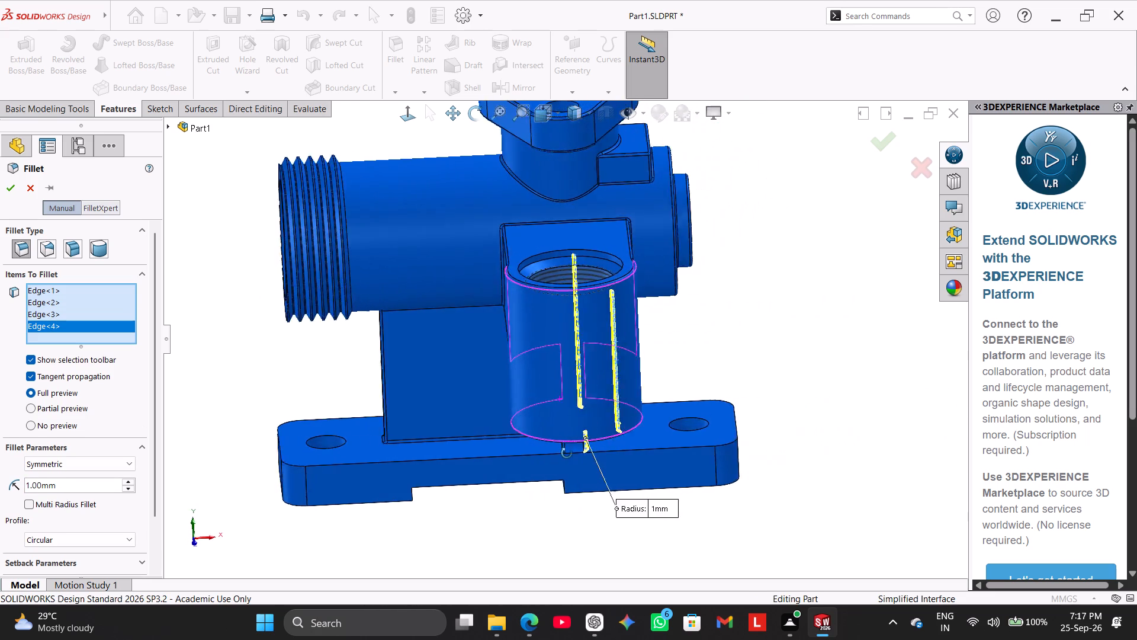
middle_click_drag(567, 453, 611, 442)
left_click(400, 370)
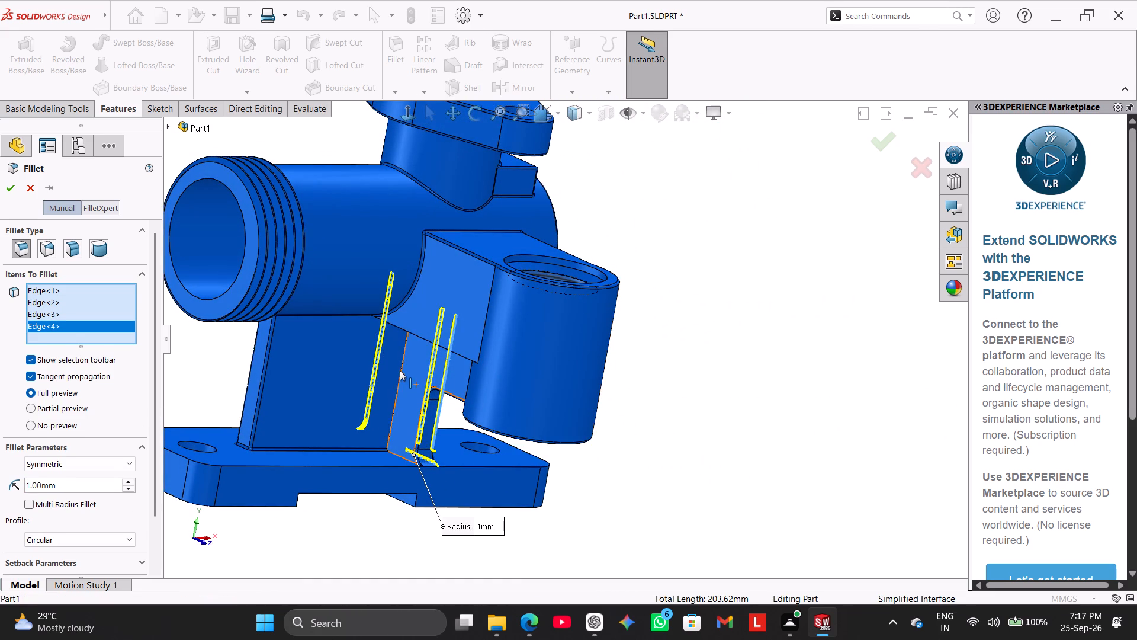
middle_click_drag(530, 475, 585, 450)
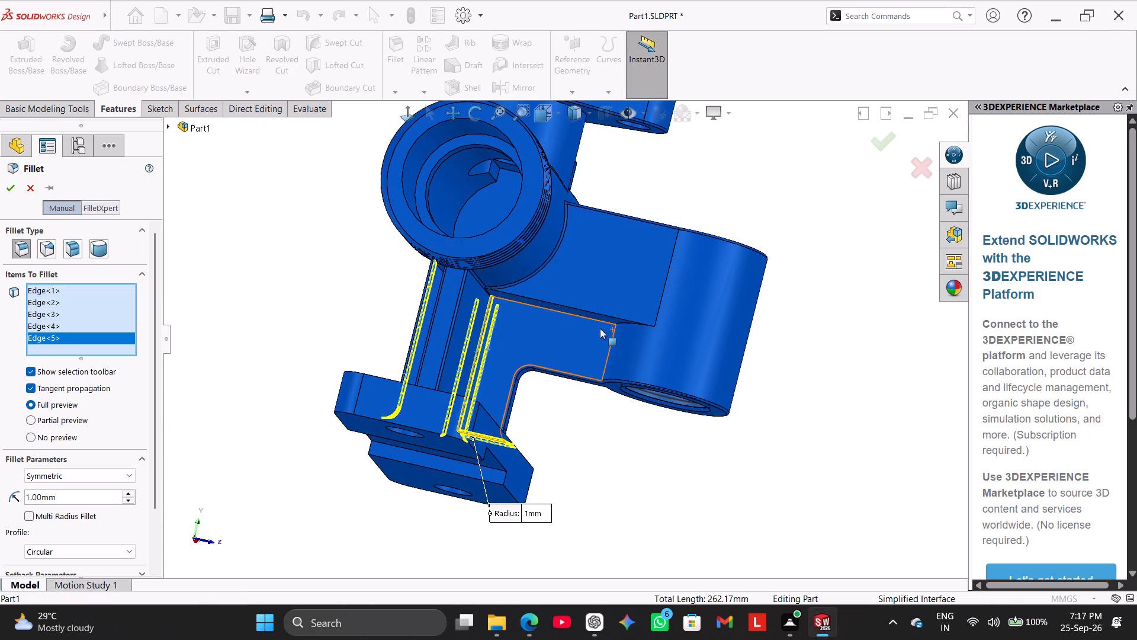
left_click(591, 319)
scroll(630, 327, "down", 1)
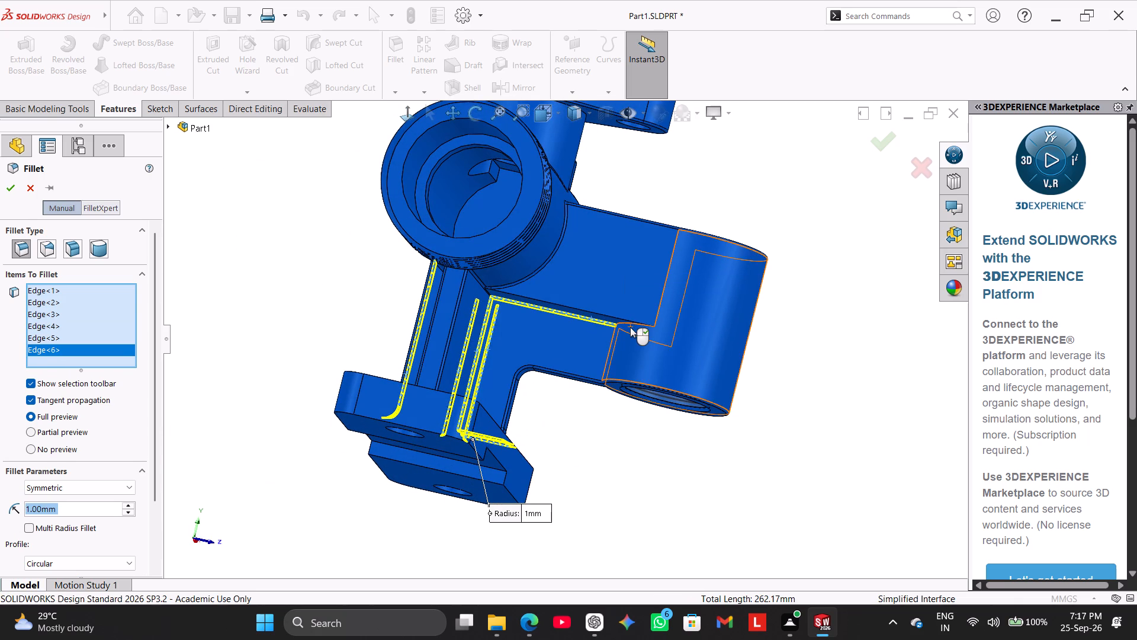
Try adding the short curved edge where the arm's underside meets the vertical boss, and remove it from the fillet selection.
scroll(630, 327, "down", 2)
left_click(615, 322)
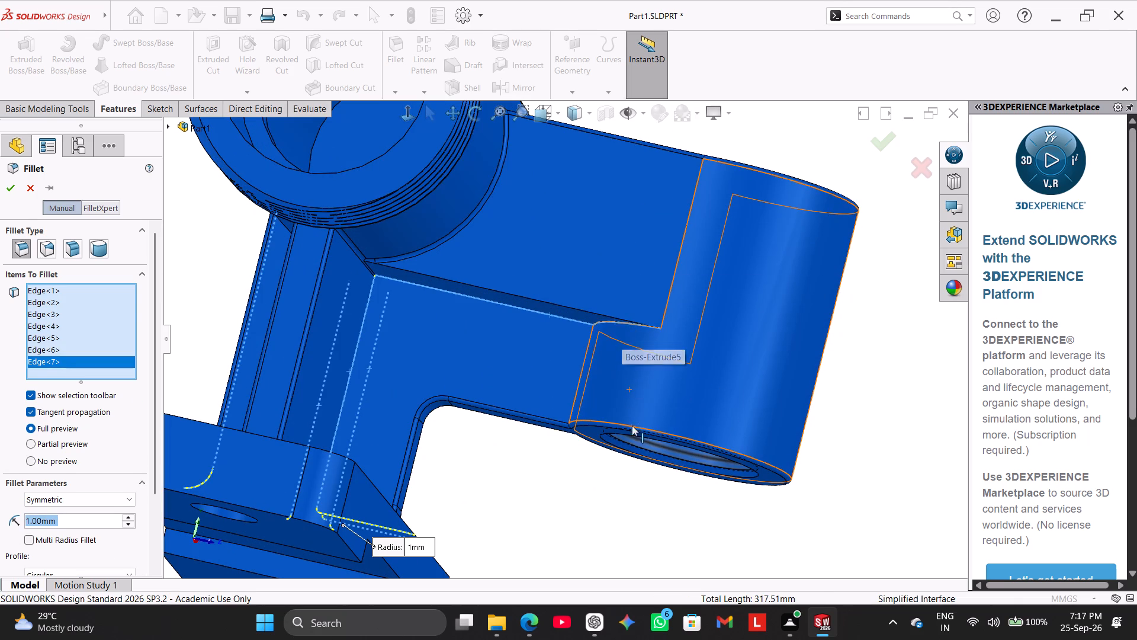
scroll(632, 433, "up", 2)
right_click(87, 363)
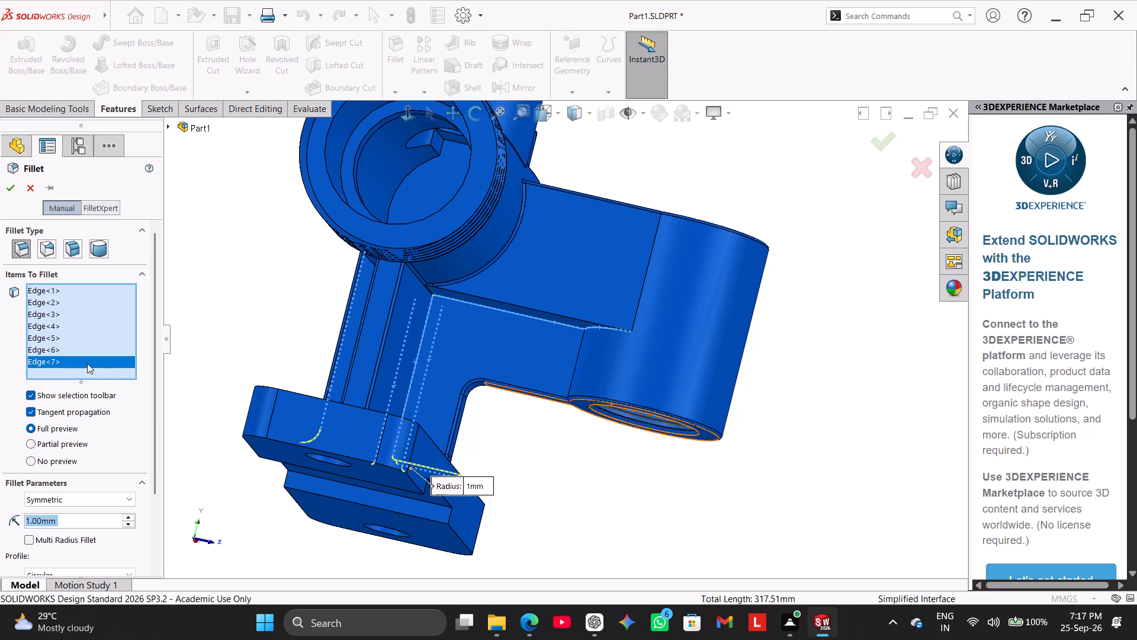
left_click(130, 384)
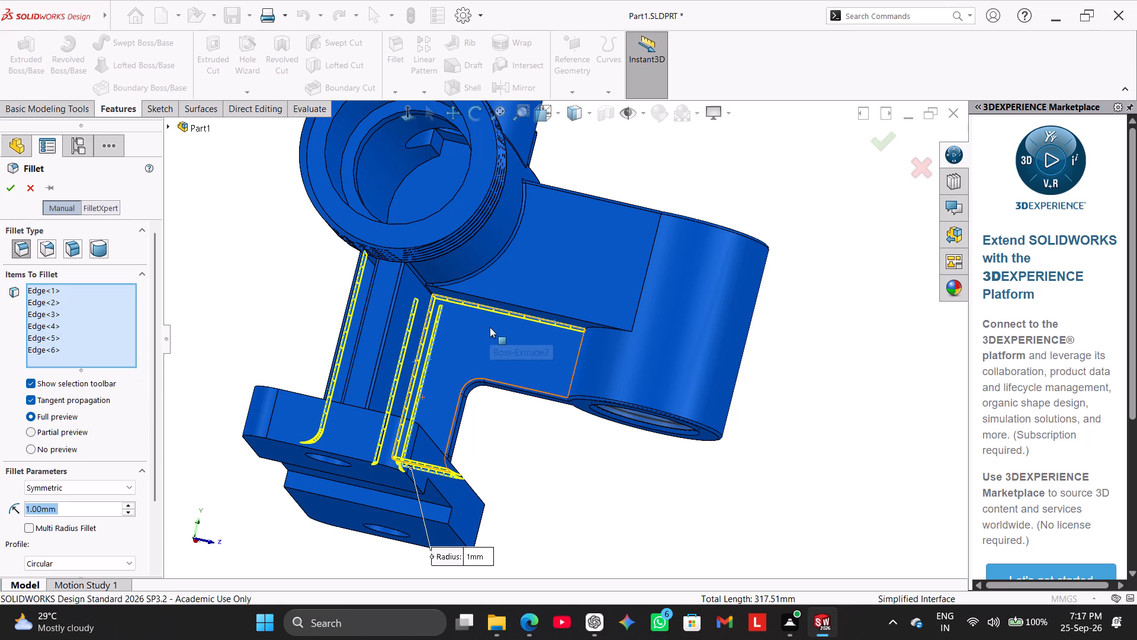
Add the arm's long lower edge on the threaded side to the selection and apply the 1 mm fillet.
left_click(532, 311)
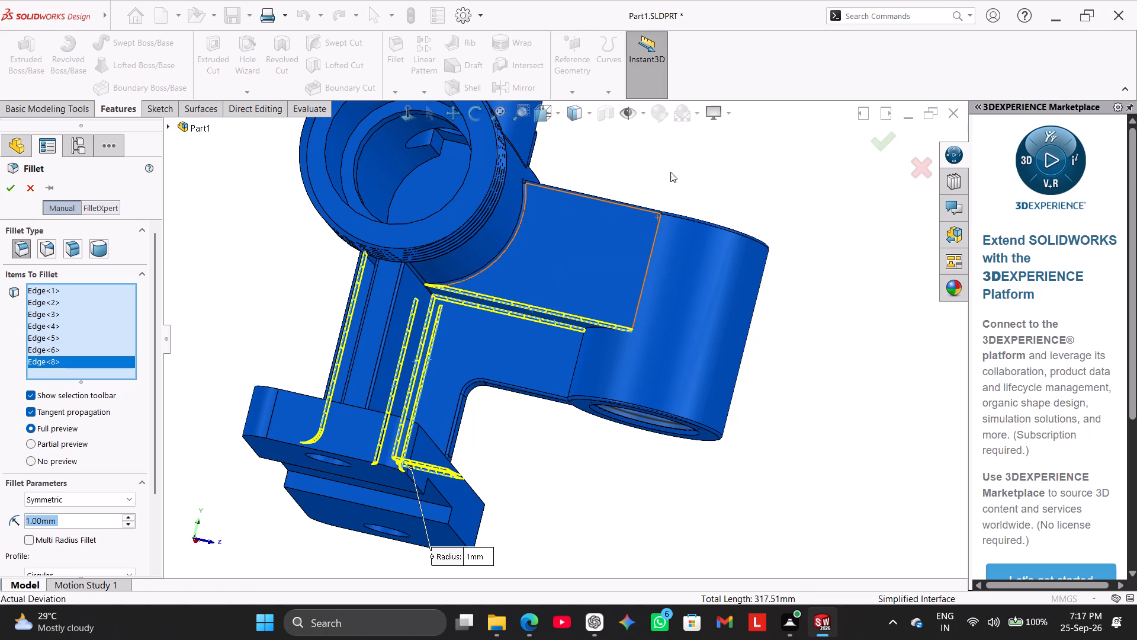
middle_click_drag(670, 172, 666, 257)
scroll(634, 248, "up", 1)
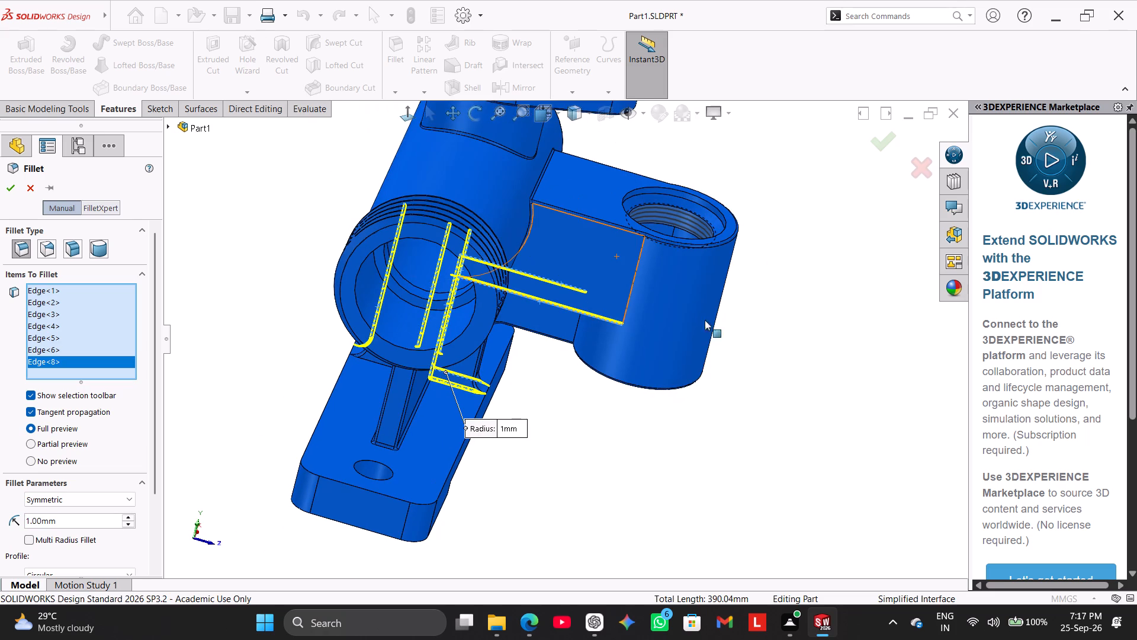
left_click(731, 347)
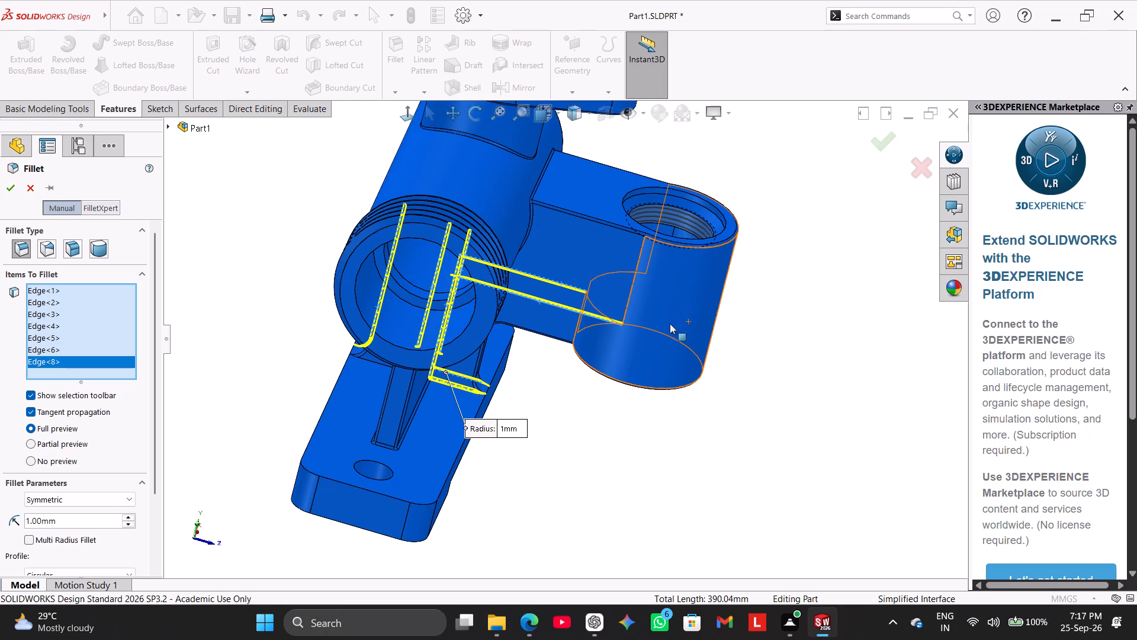
middle_click_drag(590, 459, 595, 379)
scroll(543, 425, "up", 2)
middle_click_drag(470, 443, 522, 446)
scroll(522, 444, "down", 1)
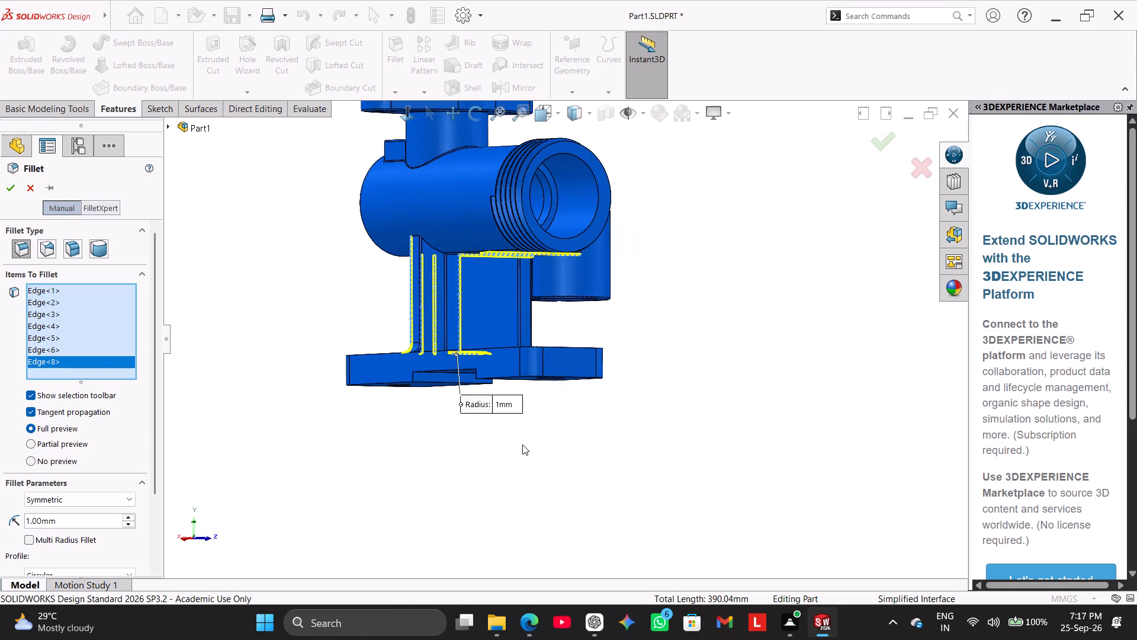
scroll(522, 444, "down", 1)
middle_click_drag(594, 436, 492, 497)
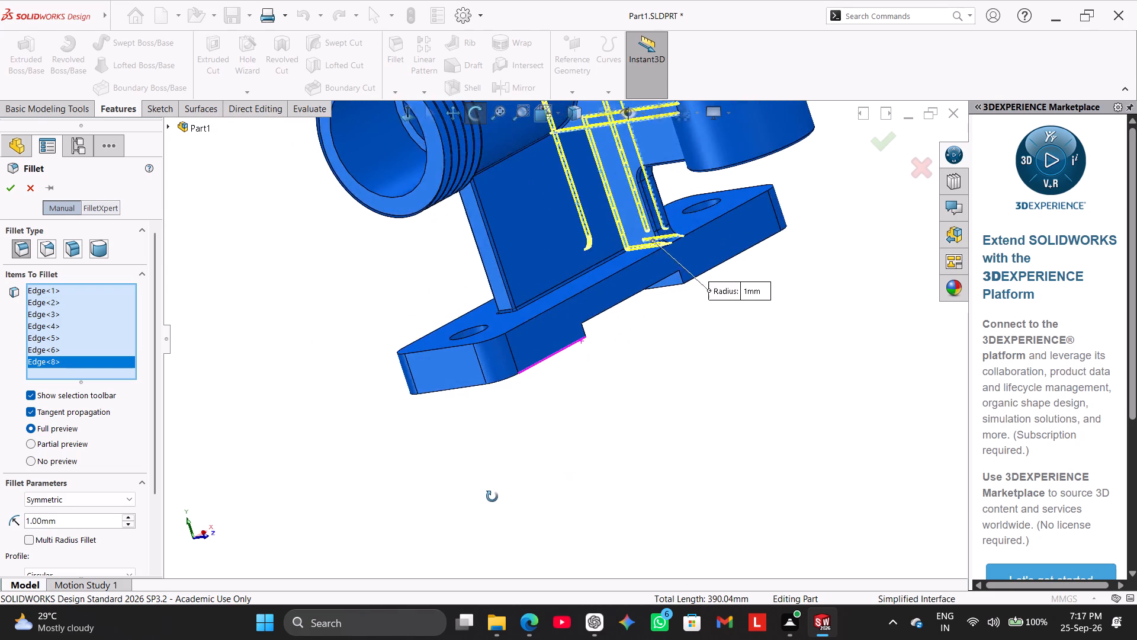
middle_click_drag(492, 497, 488, 497)
scroll(488, 497, "up", 3)
middle_click_drag(728, 231, 670, 289)
scroll(668, 287, "up", 3)
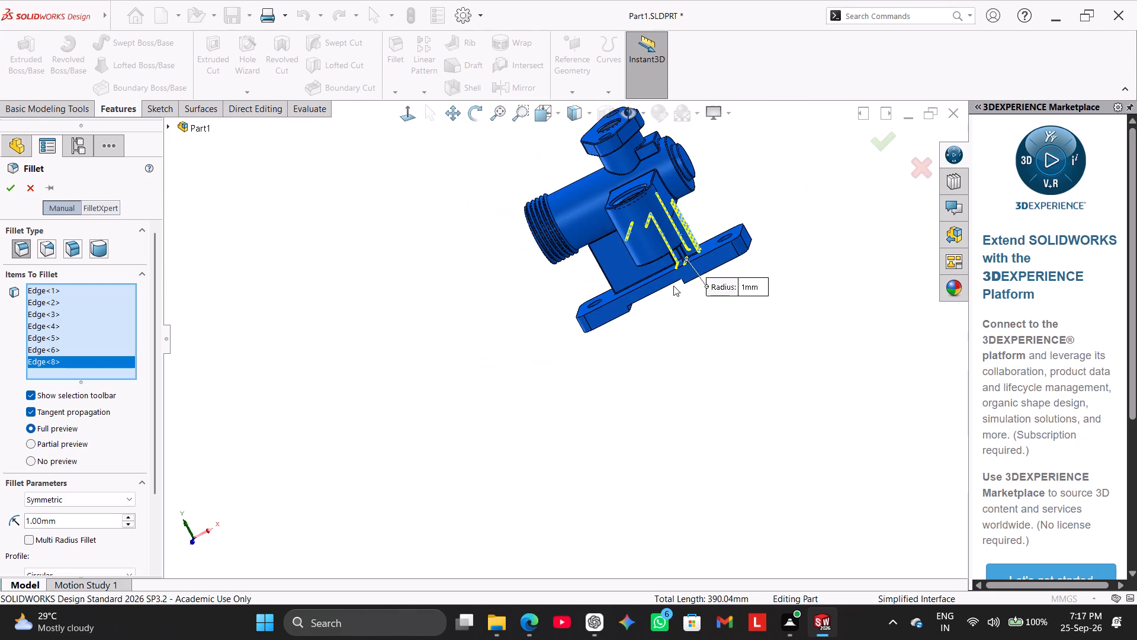
right_click_drag(390, 379, 424, 316)
scroll(739, 314, "down", 1)
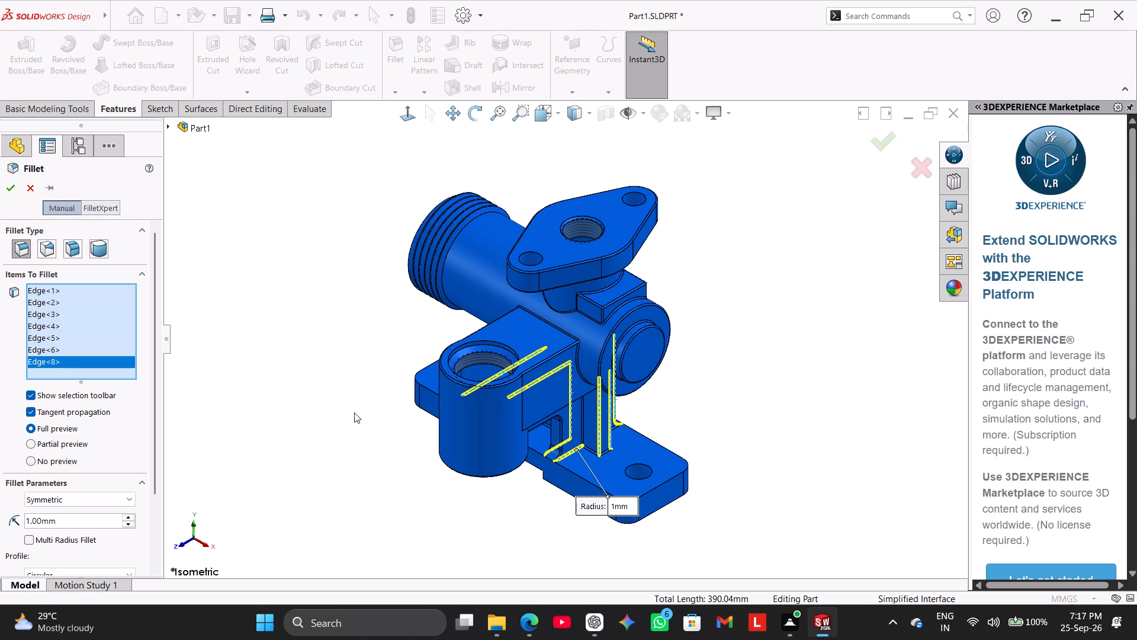
middle_click_drag(374, 417, 409, 421)
left_click(2, 187)
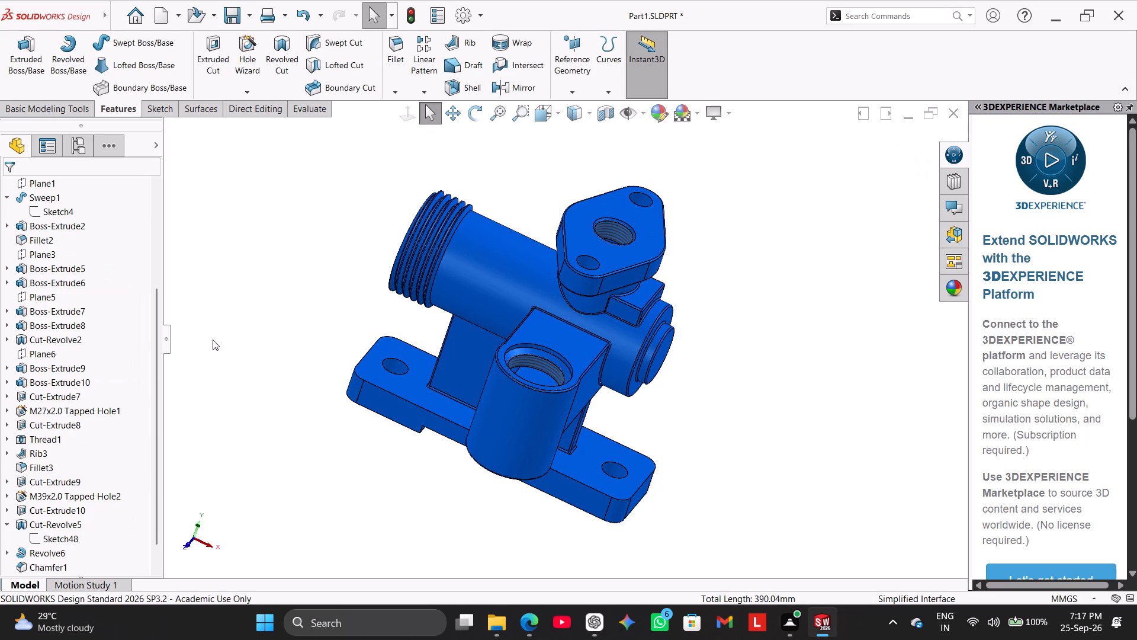
Examine the model from all sides, checking the base, walls, rib, boss and flange for edges still lacking fillets.
middle_click_drag(250, 338, 314, 287)
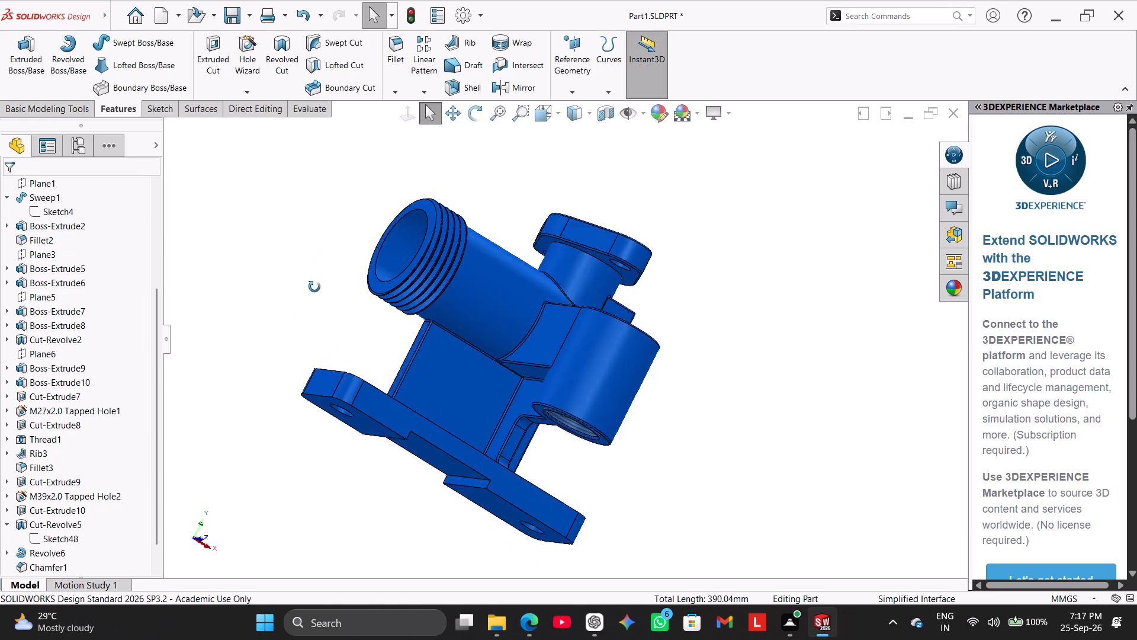
middle_click_drag(314, 287, 413, 481)
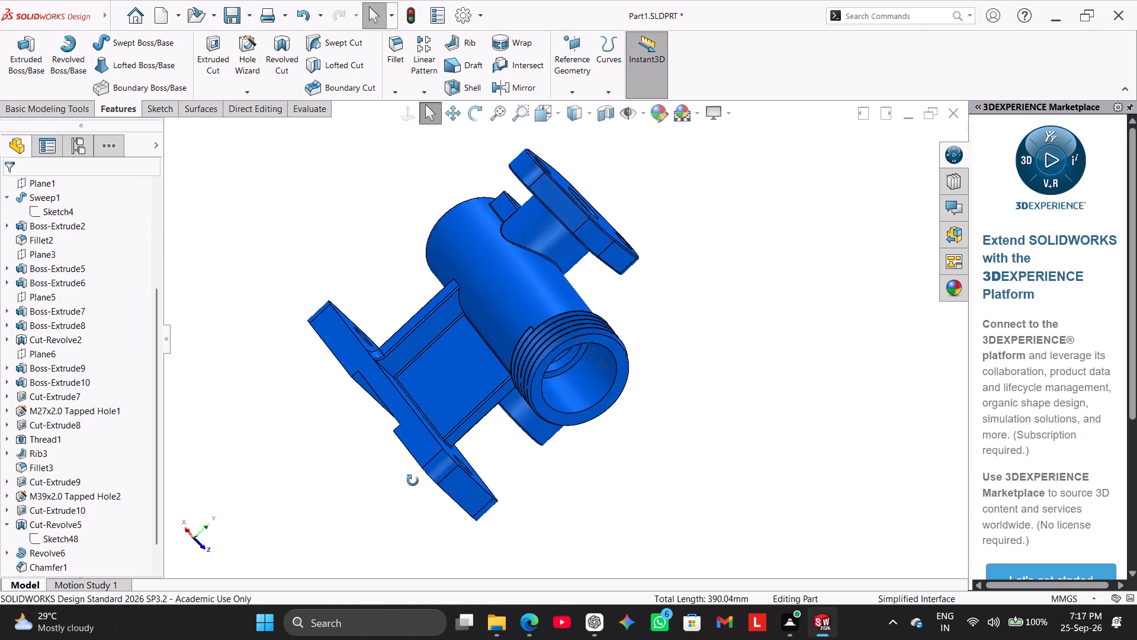
middle_click_drag(413, 481, 467, 551)
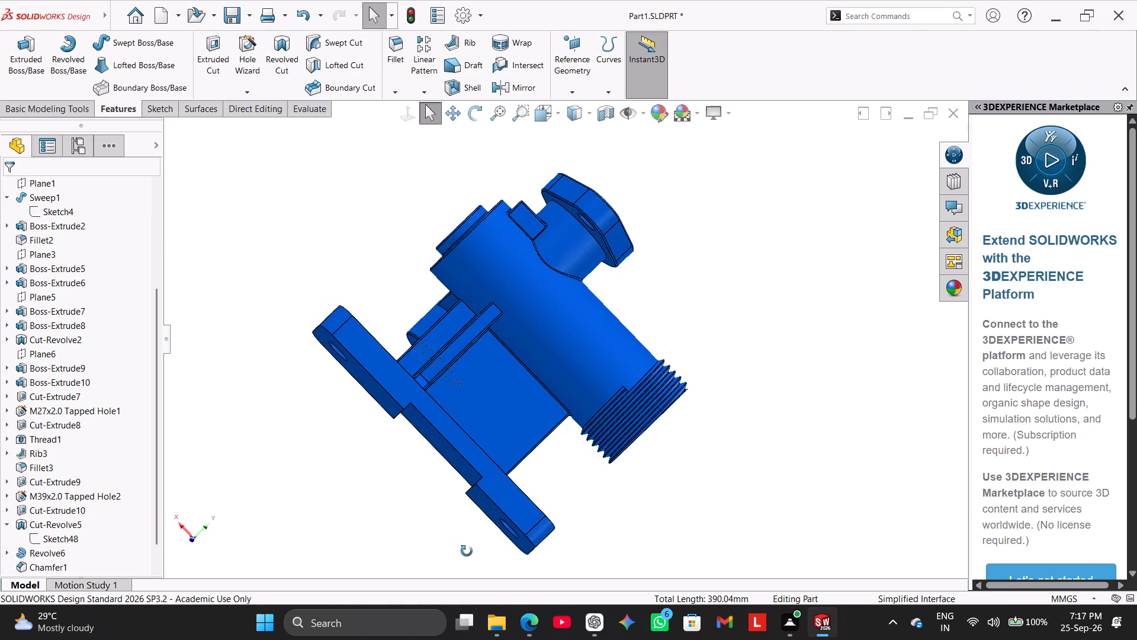
middle_click_drag(467, 551, 469, 555)
middle_click_drag(371, 469, 391, 587)
middle_click_drag(321, 408, 404, 472)
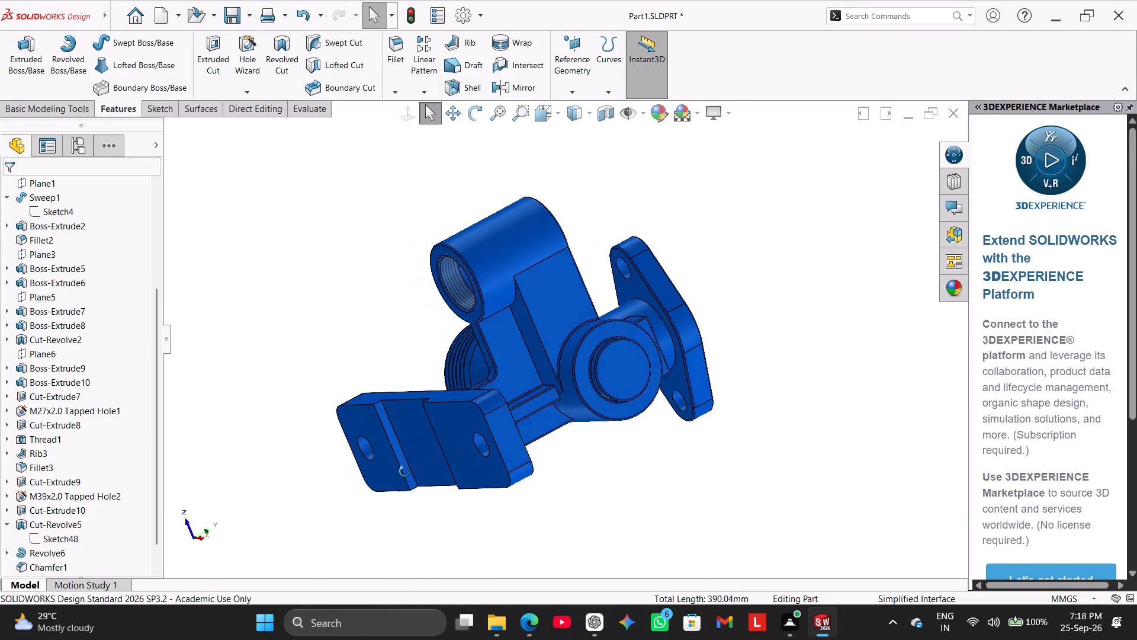
middle_click_drag(404, 472, 404, 466)
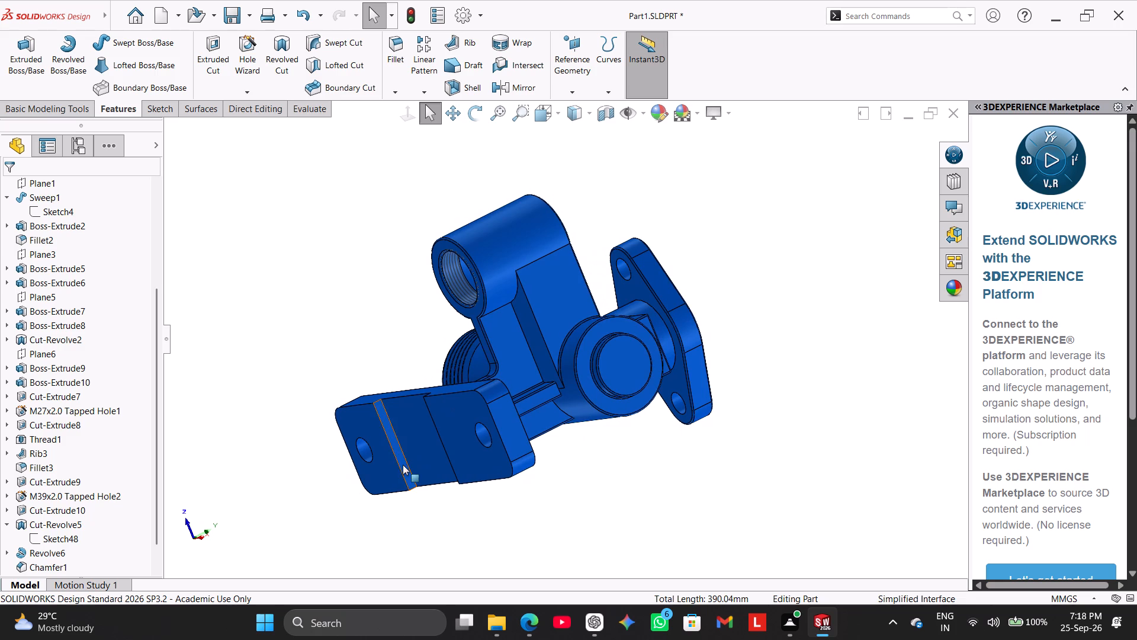
middle_click_drag(342, 325, 335, 367)
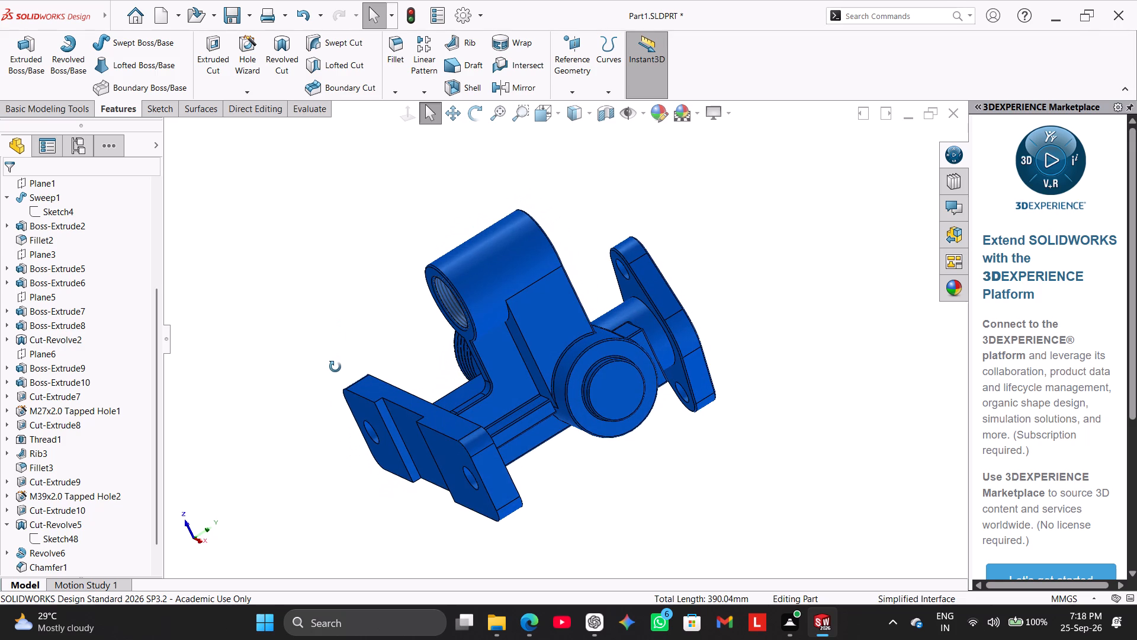
middle_click_drag(335, 367, 303, 407)
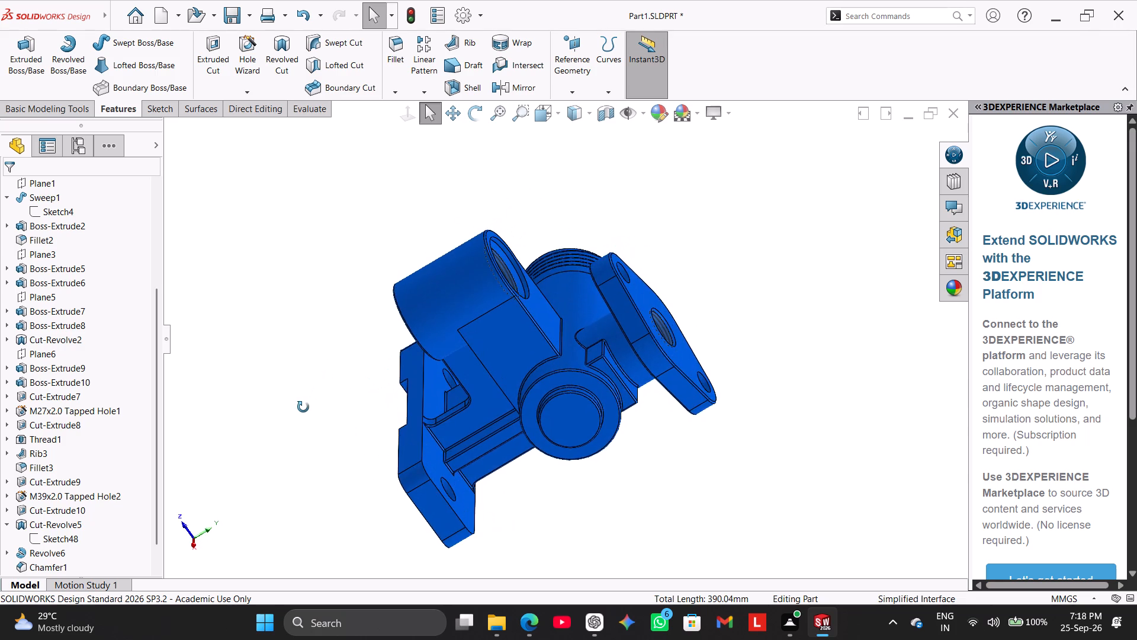
middle_click_drag(303, 407, 303, 375)
Start a 1 mm fillet on the arm's long lower edge on the capped-end side and the nearby edge where the wall meets the arm.
left_click(395, 52)
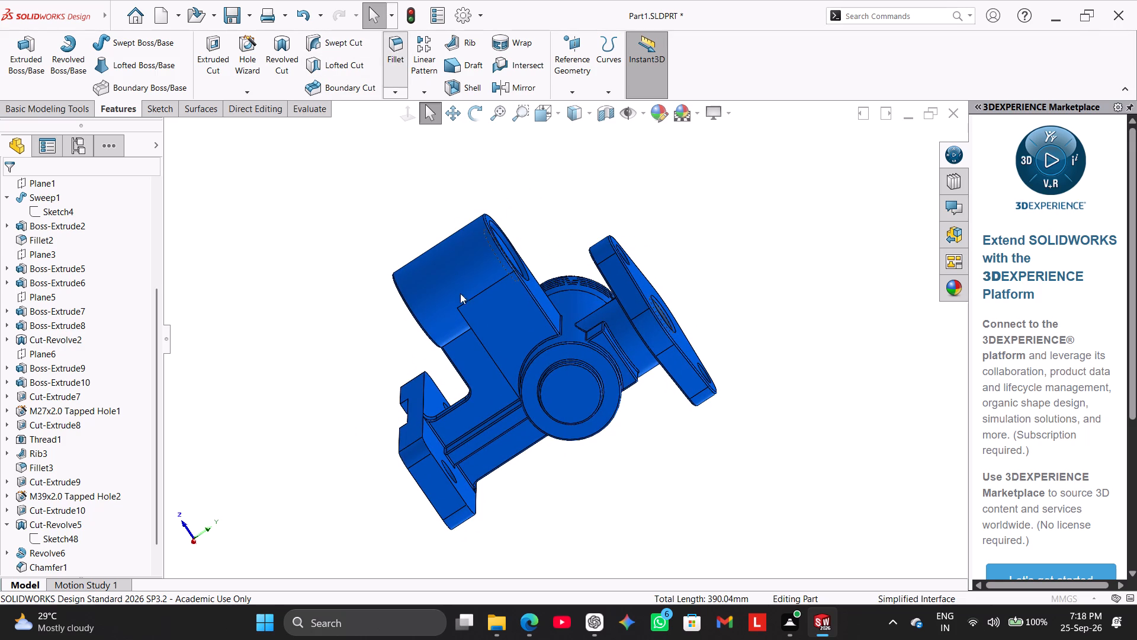
left_click(471, 332)
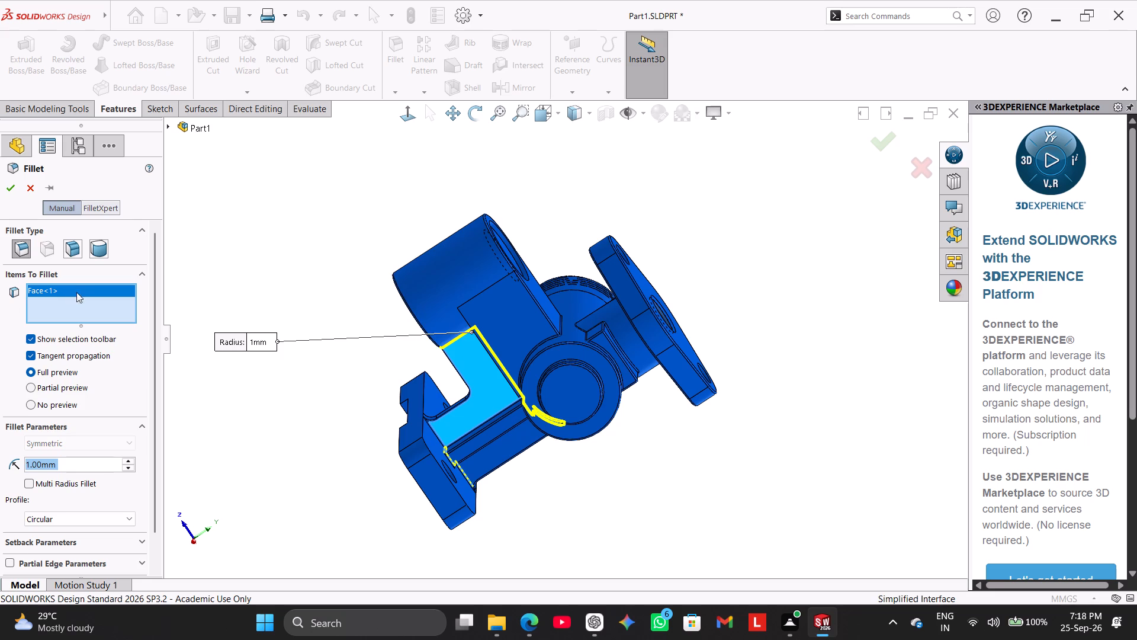
right_click(78, 288)
left_click(117, 306)
middle_click_drag(407, 315, 421, 303)
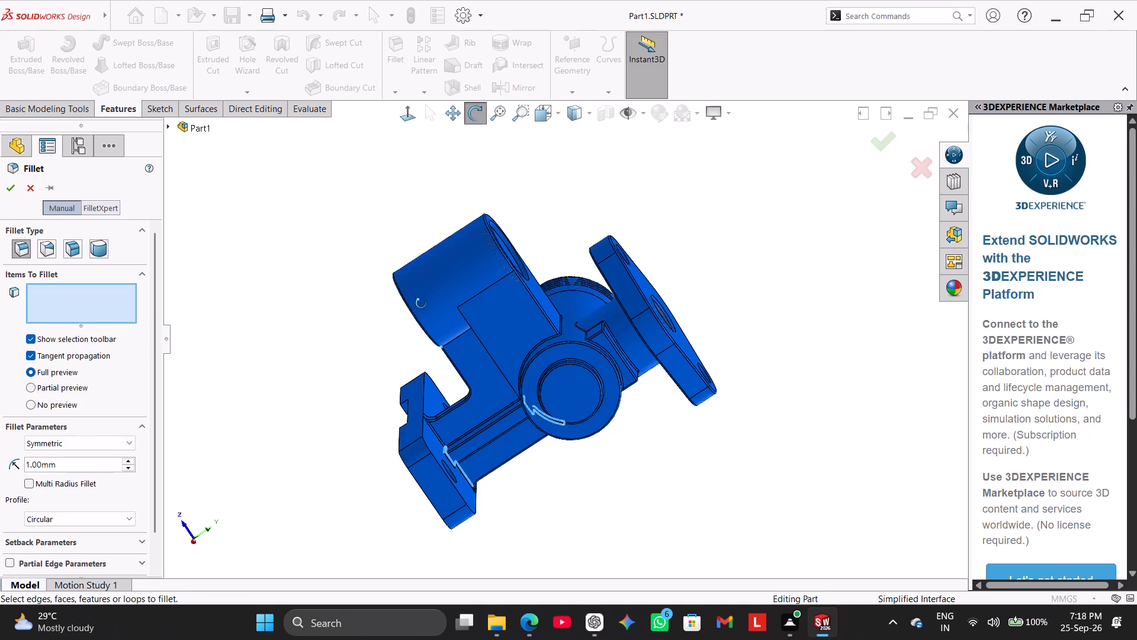
middle_click_drag(421, 303, 454, 268)
left_click(547, 327)
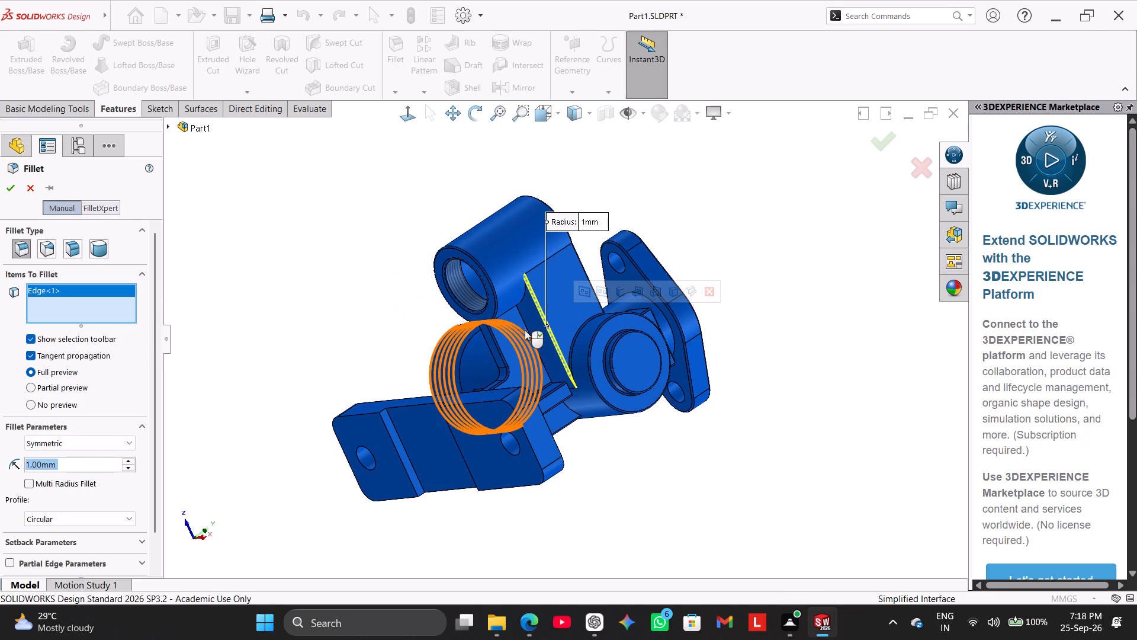
left_click(525, 323)
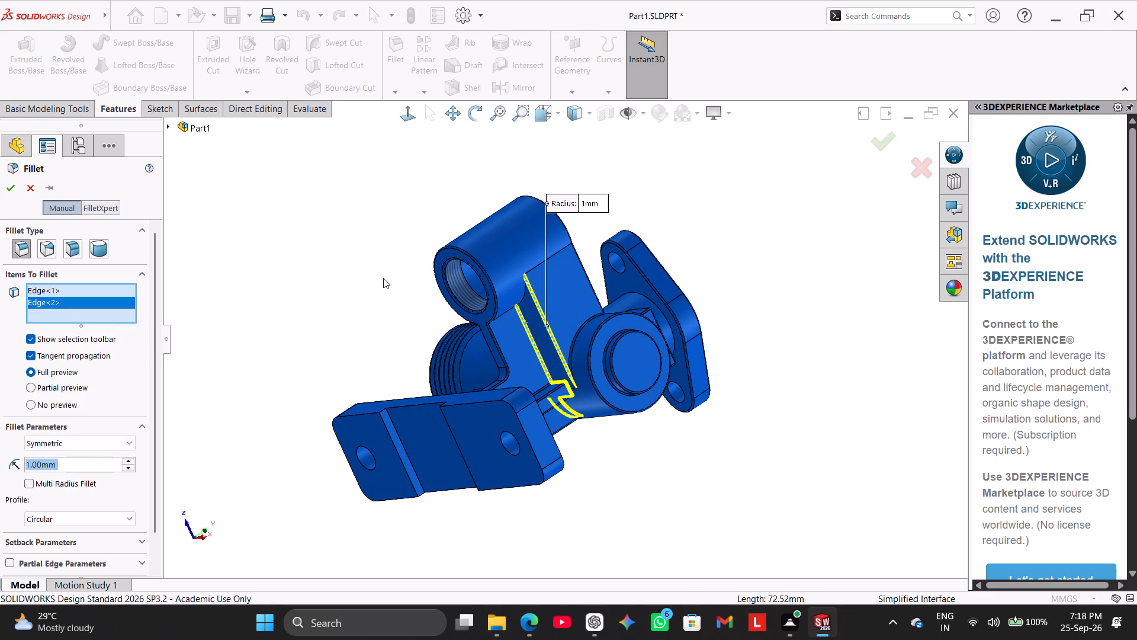
Add the straight edge where the arm's capped-end side face meets the vertical boss to the fillet selection.
middle_click_drag(381, 281, 259, 192)
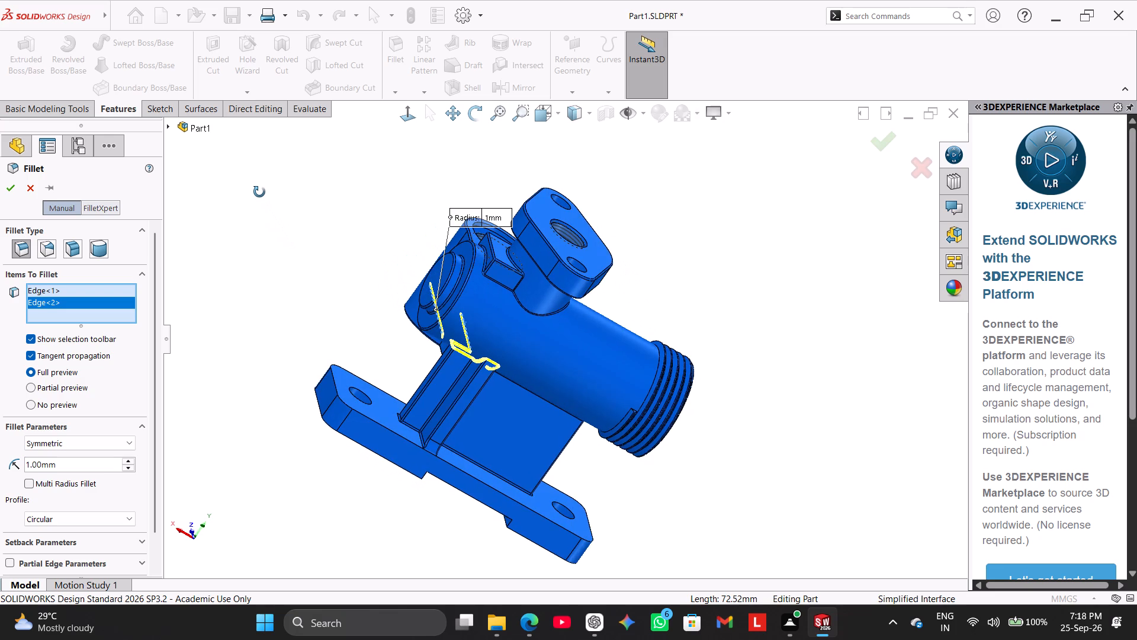
middle_click_drag(259, 192, 342, 187)
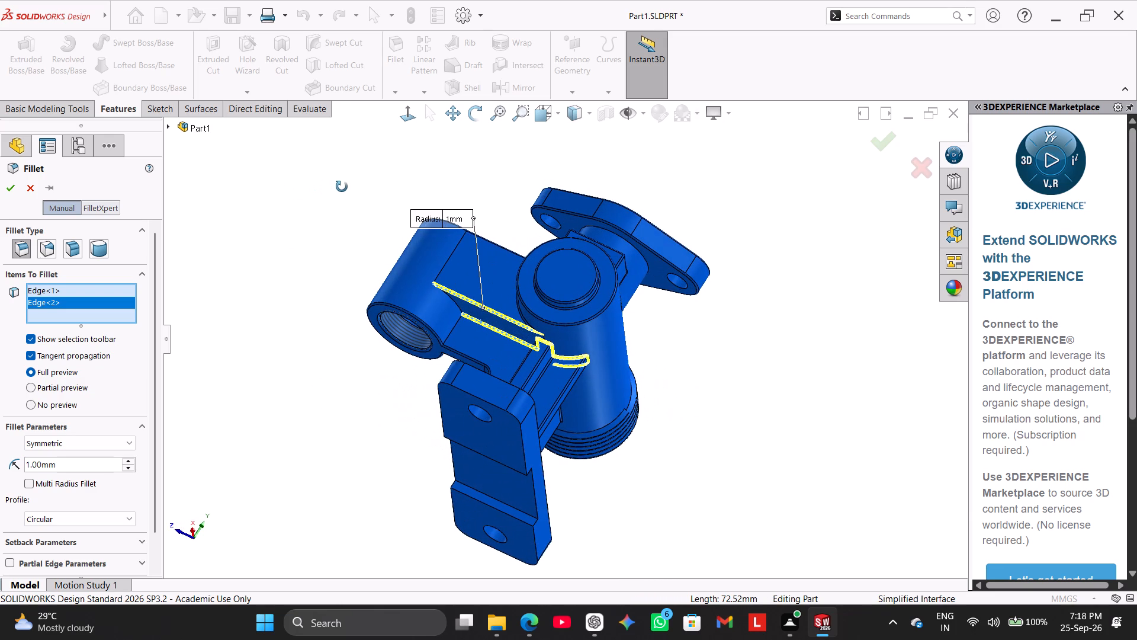
middle_click_drag(342, 187, 336, 215)
middle_click_drag(336, 215, 325, 378)
middle_click_drag(285, 276, 302, 293)
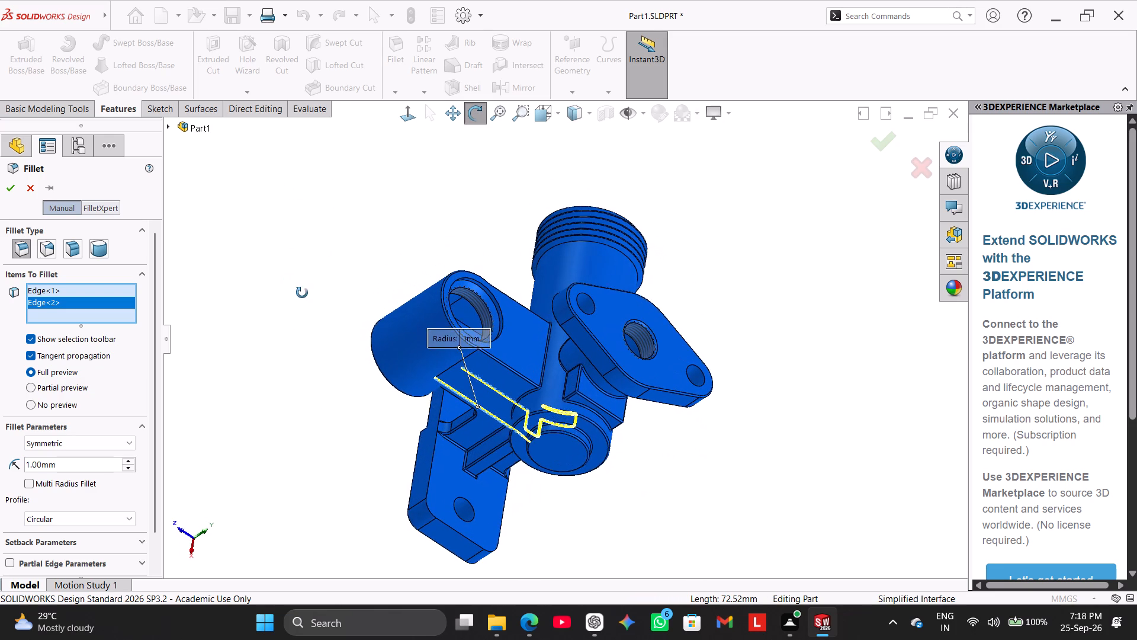
middle_click_drag(302, 293, 297, 286)
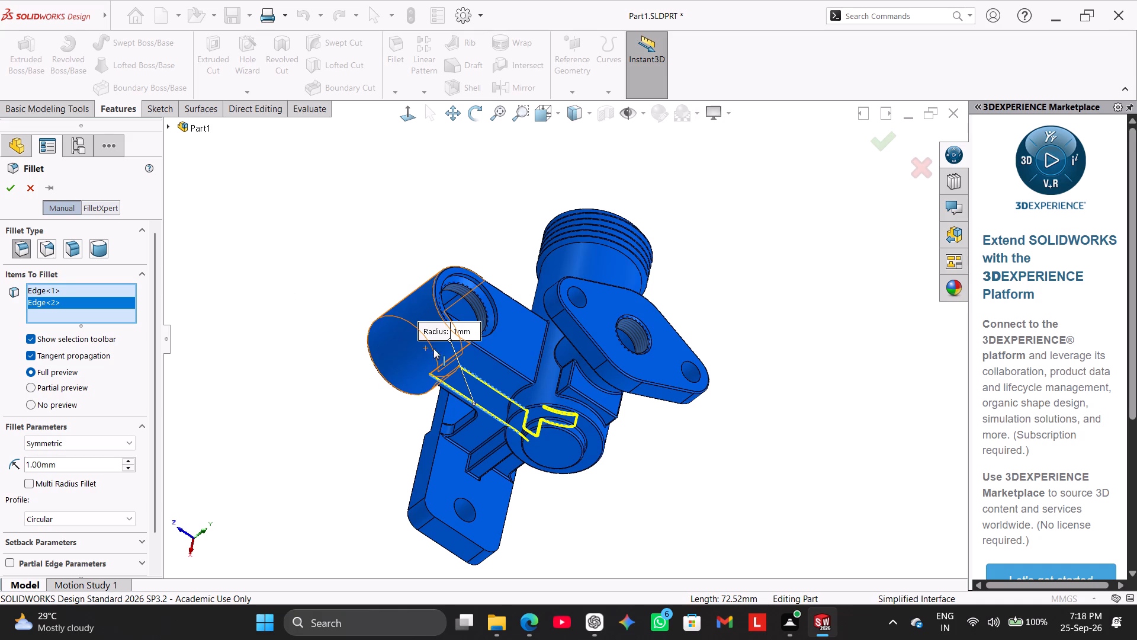
left_click(452, 357)
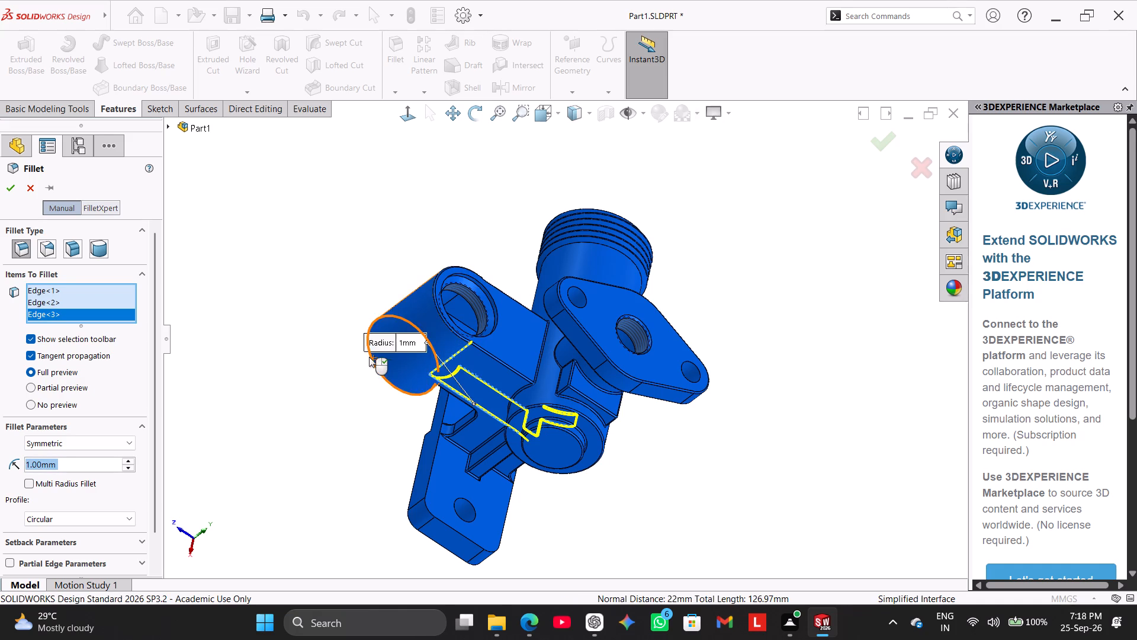
middle_click_drag(369, 357, 339, 238)
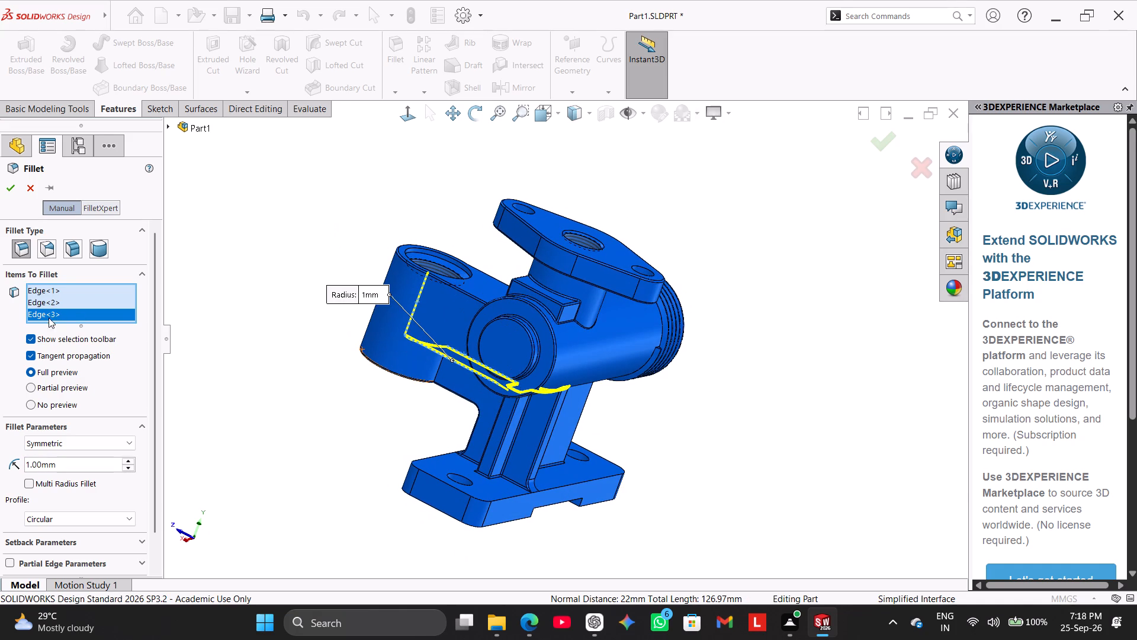
right_click(53, 313)
left_click(83, 338)
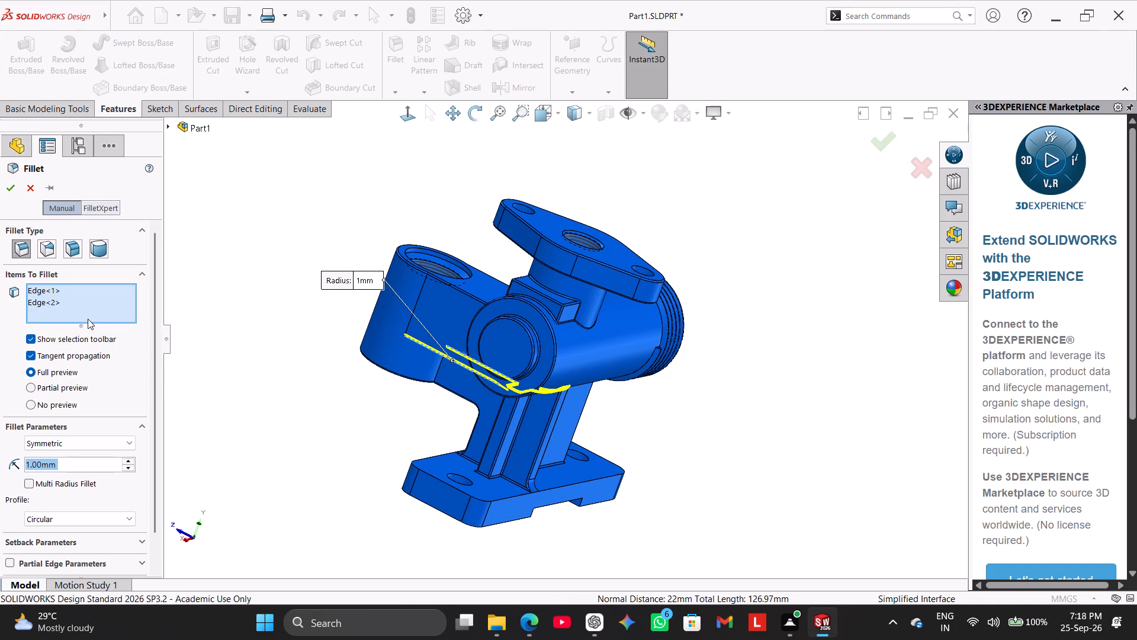
left_click(417, 302)
Add the matching arm-to-boss edge on the threaded side and apply the 1 mm fillet to the selected edges.
middle_click_drag(374, 215, 405, 357)
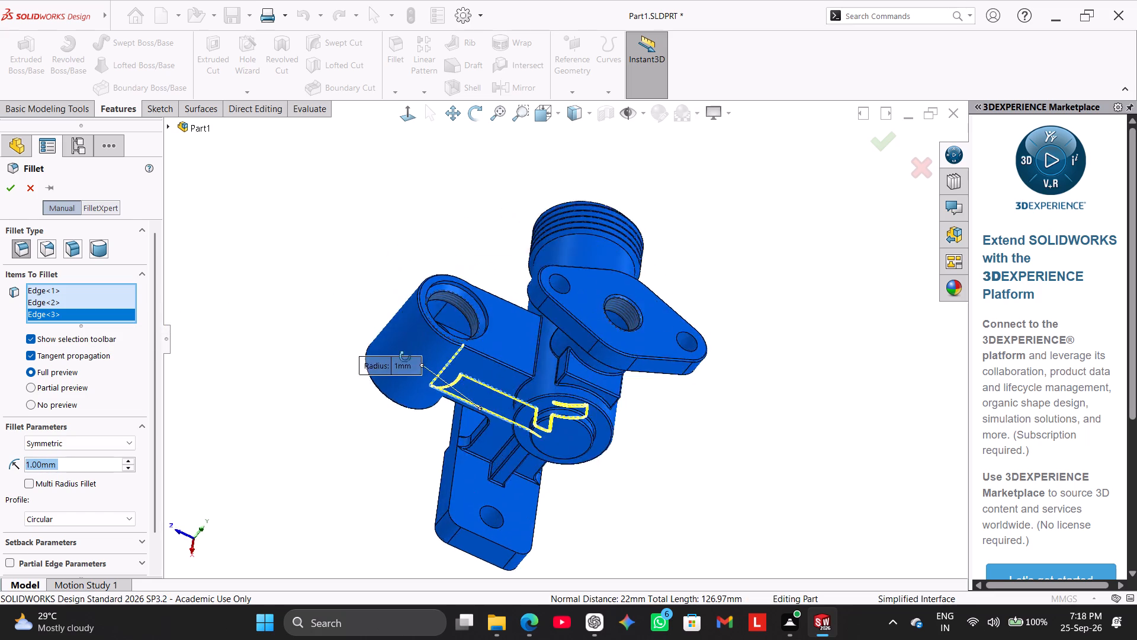
middle_click_drag(405, 357, 435, 511)
middle_click_drag(366, 295, 339, 419)
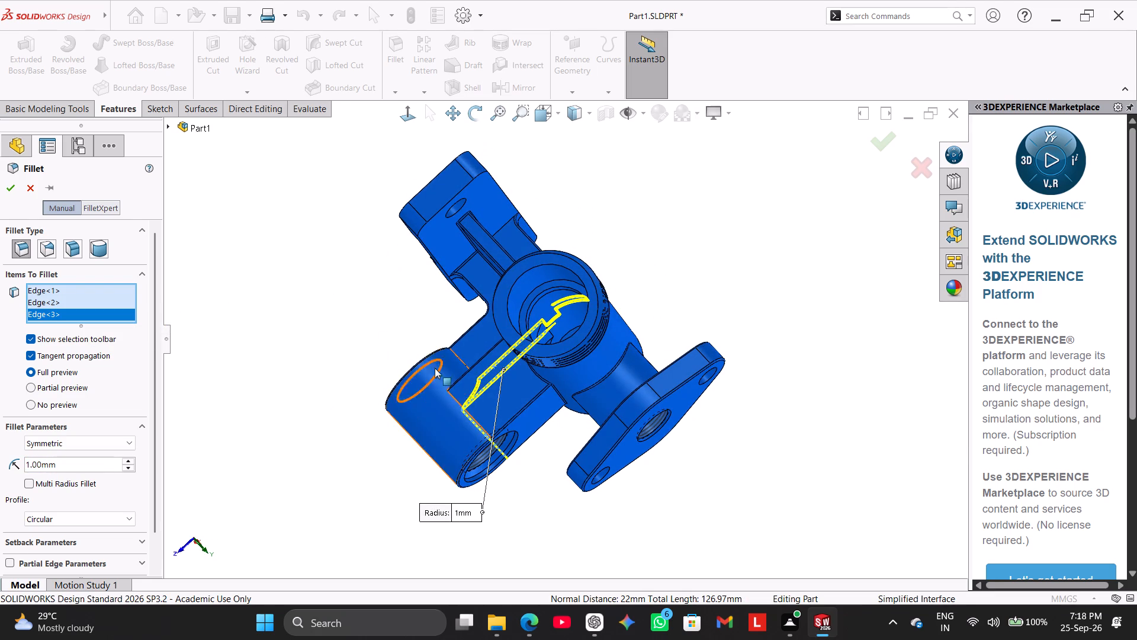
scroll(429, 349, "down", 5)
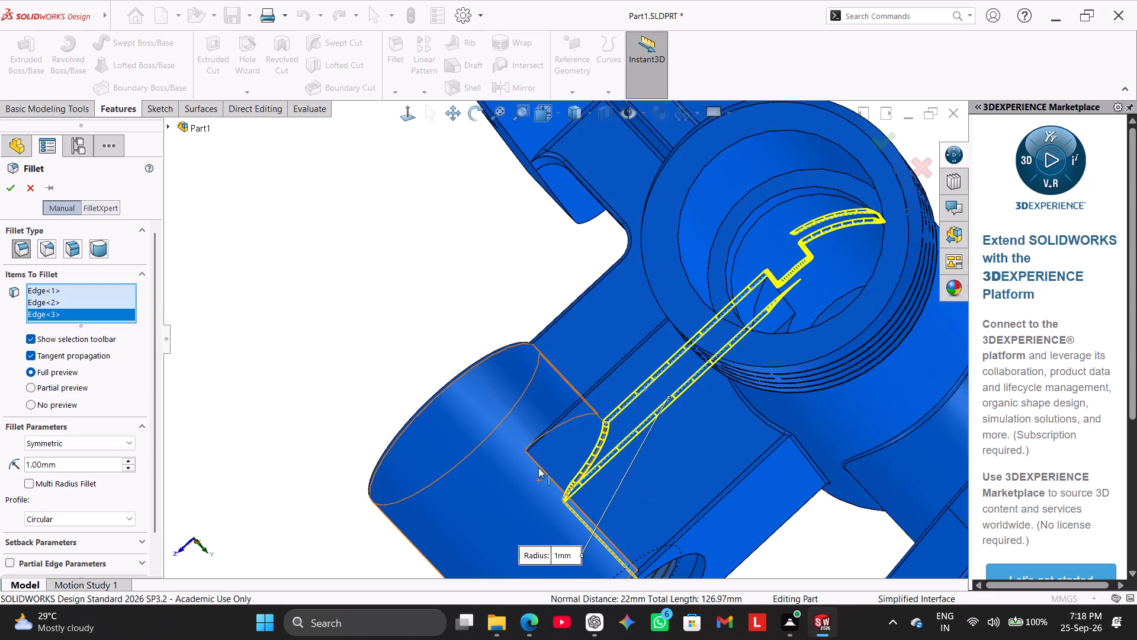
left_click(538, 468)
middle_click_drag(416, 304, 470, 395)
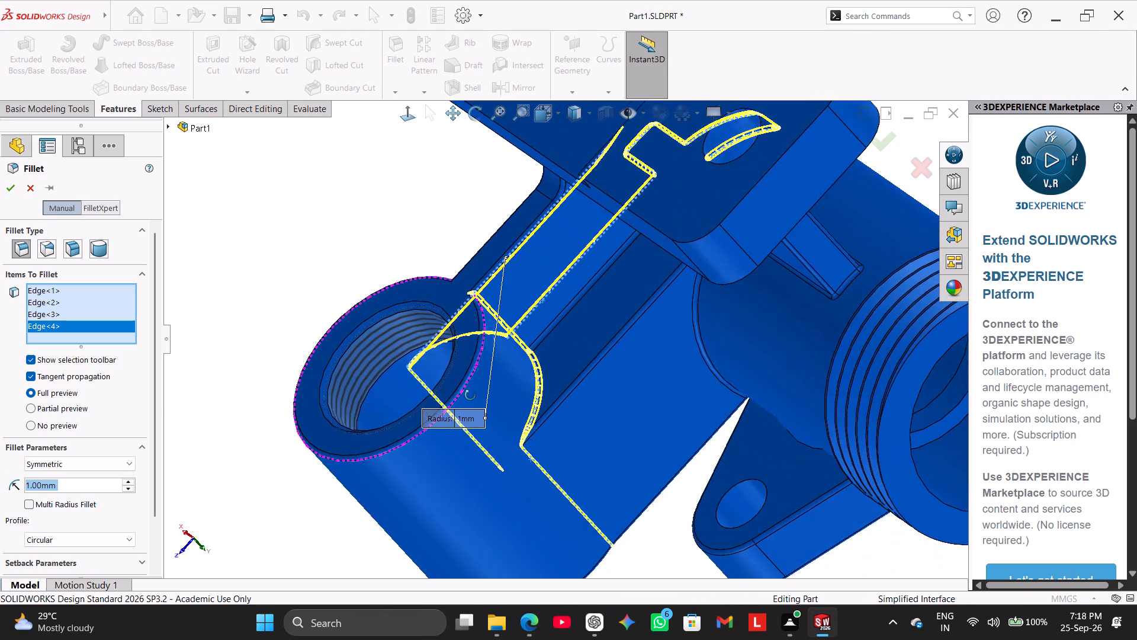
middle_click_drag(470, 395, 527, 434)
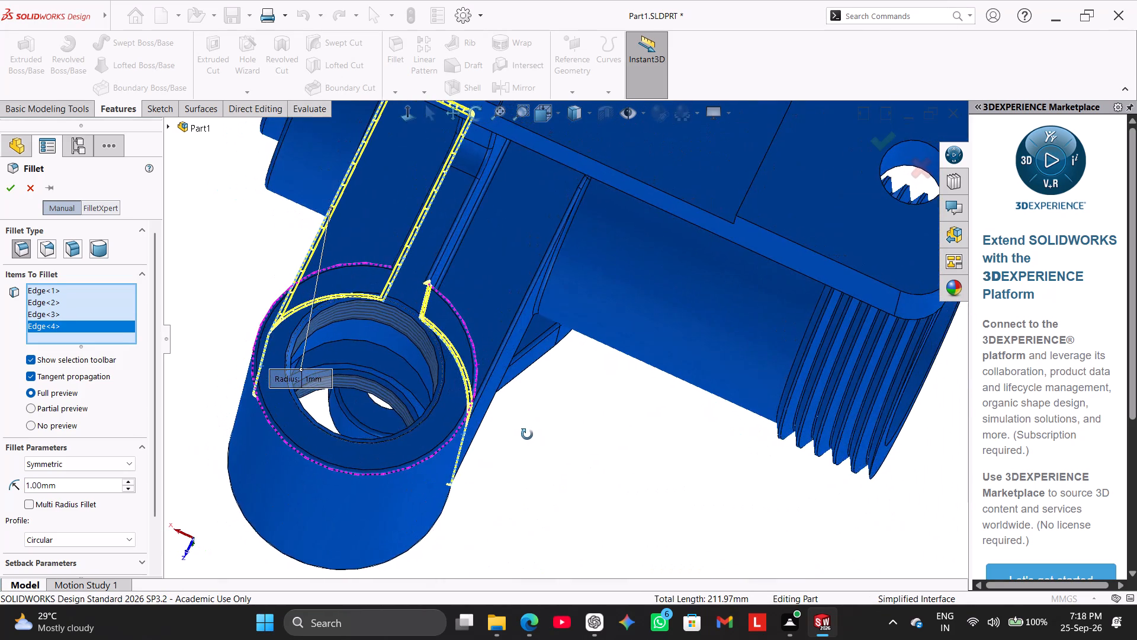
middle_click_drag(527, 434, 537, 425)
scroll(484, 354, "up", 1)
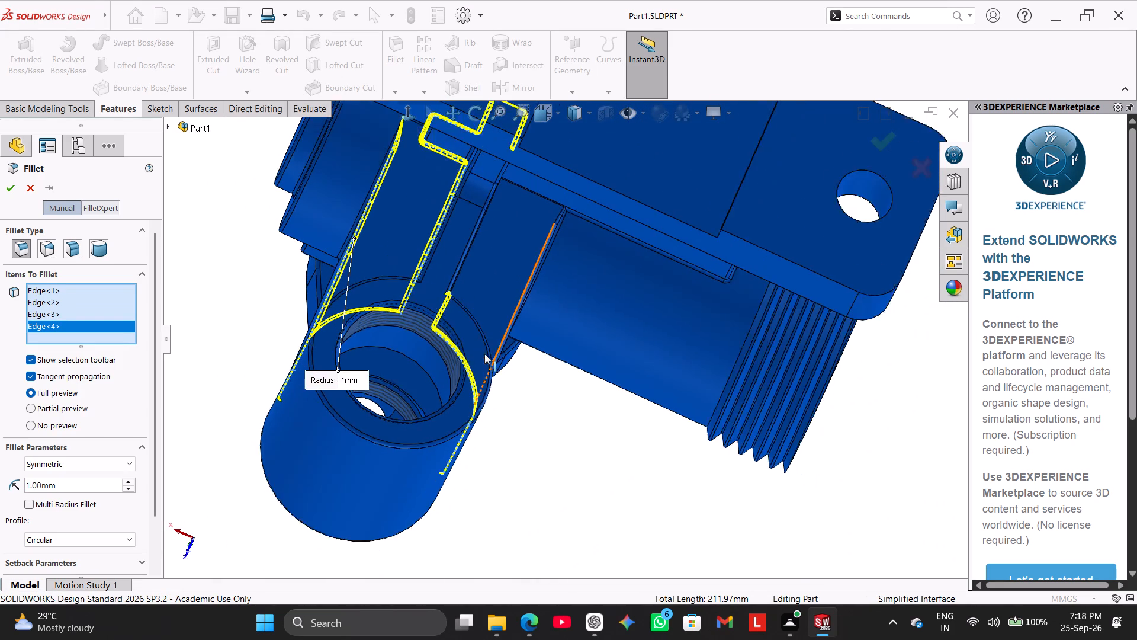
scroll(484, 354, "up", 3)
middle_click_drag(311, 273, 348, 324)
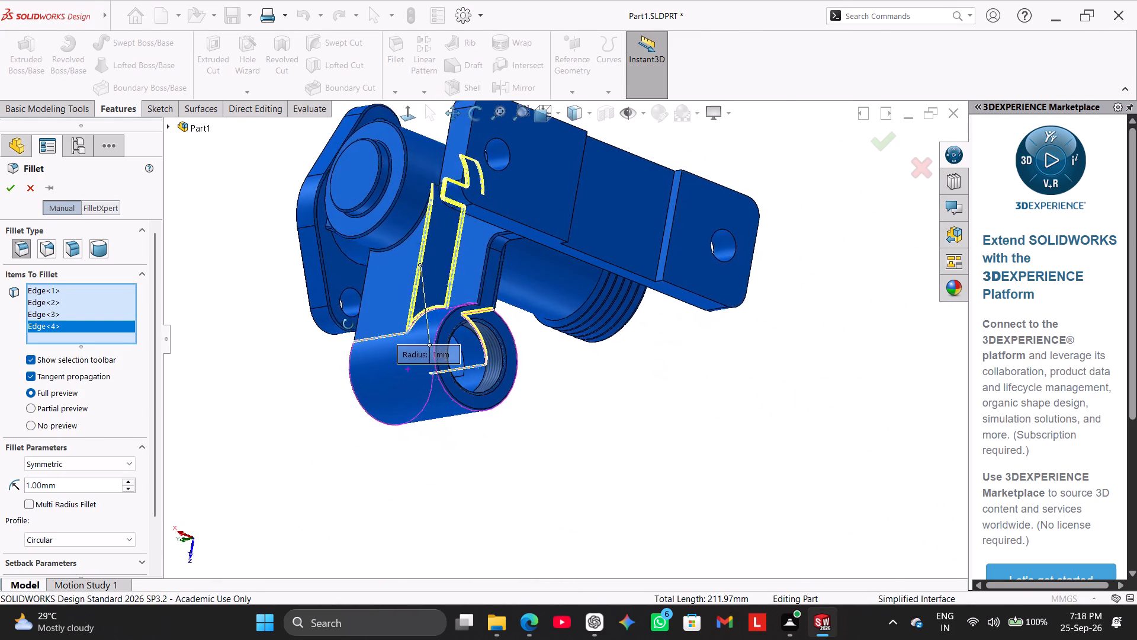
middle_click_drag(348, 324, 473, 328)
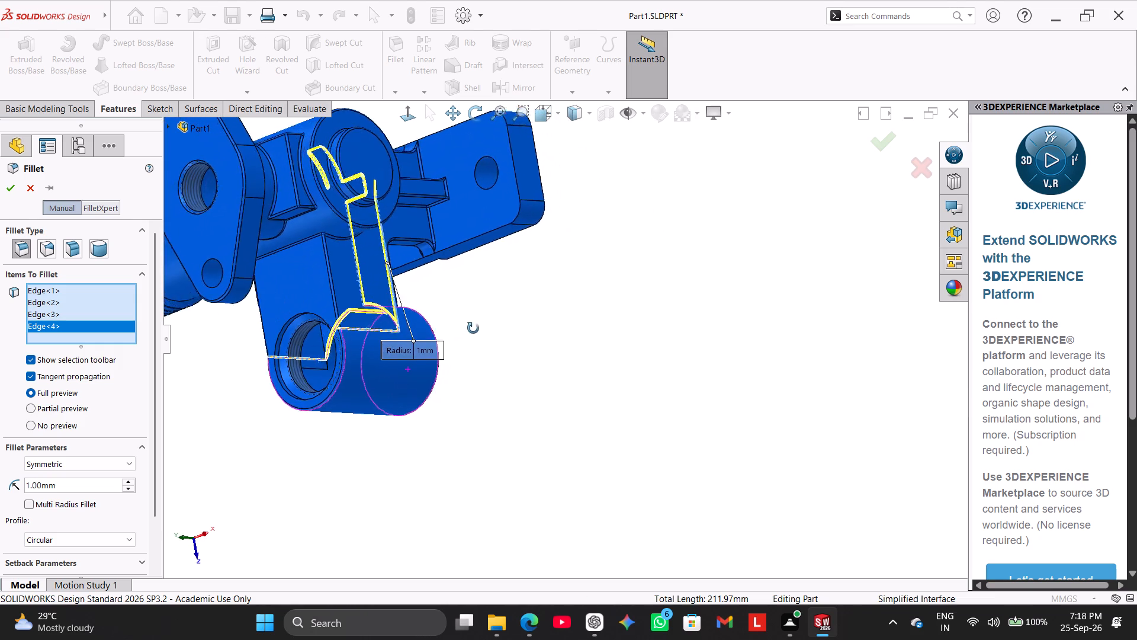
middle_click_drag(473, 328, 583, 265)
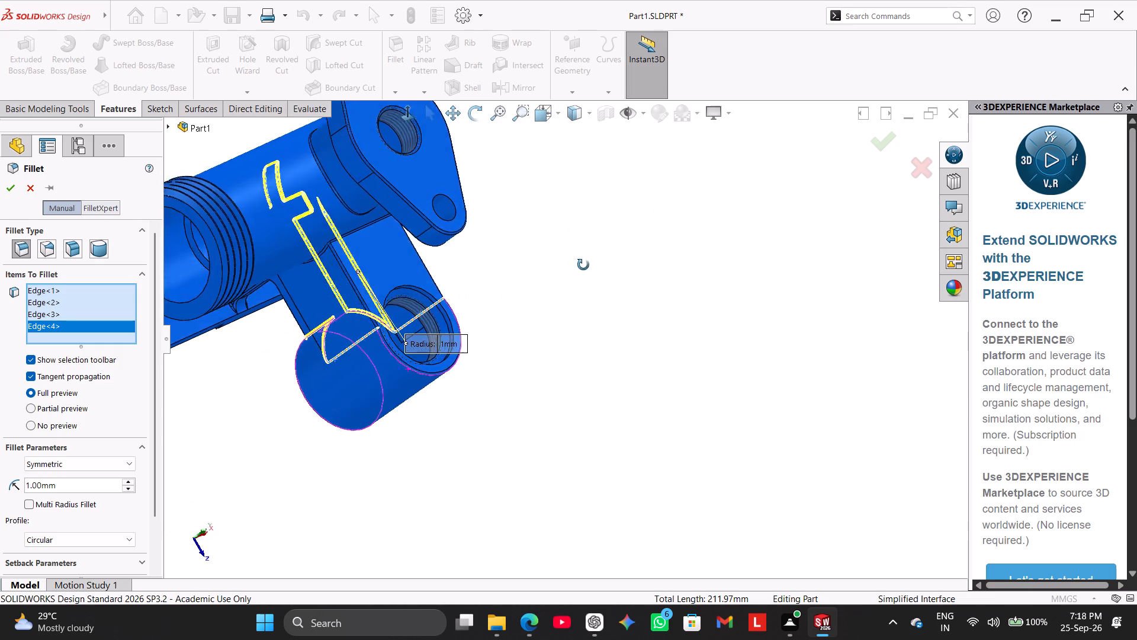
middle_click_drag(583, 265, 596, 267)
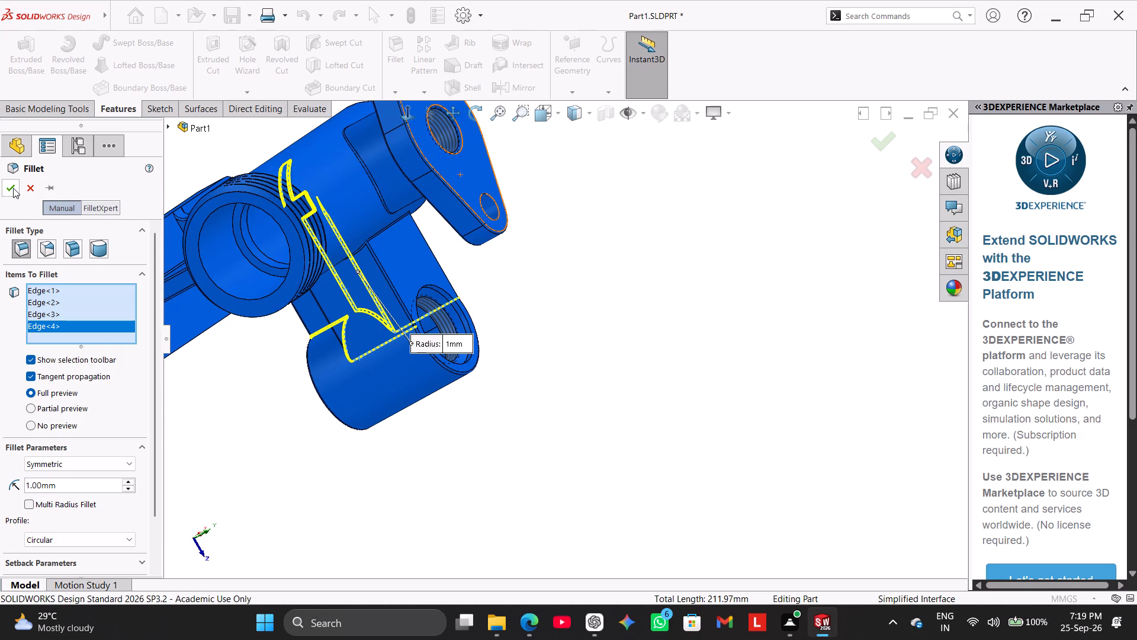
left_click(13, 188)
left_click(551, 231)
Start a new 1 mm fillet on the circular edge where the round neck meets the flange's inner face.
middle_click_drag(543, 297, 576, 281)
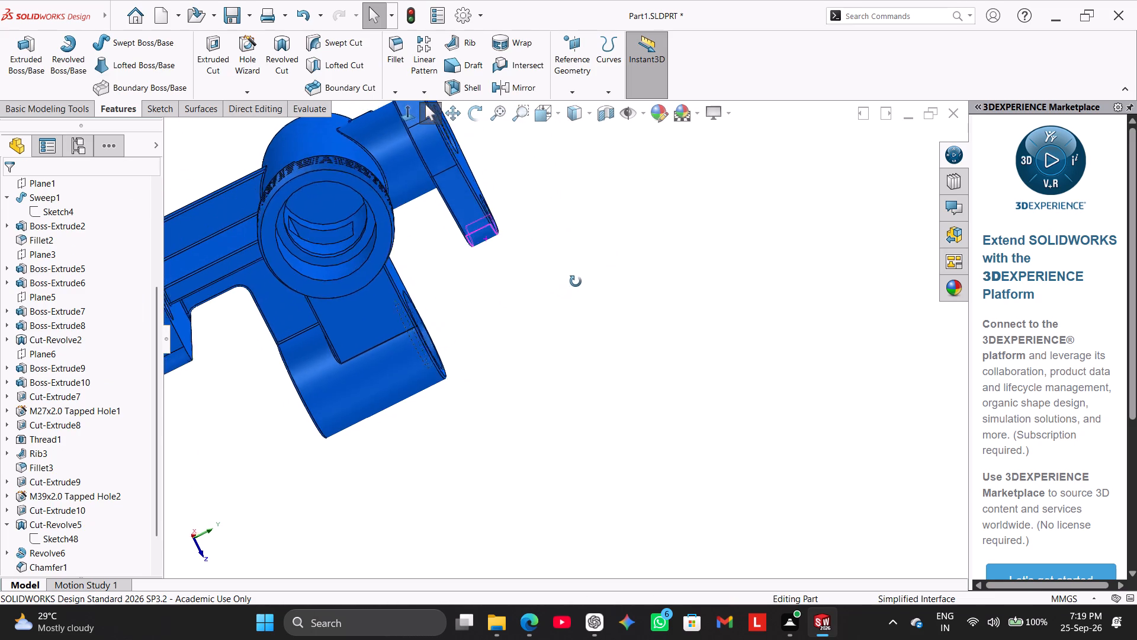
middle_click_drag(576, 281, 359, 335)
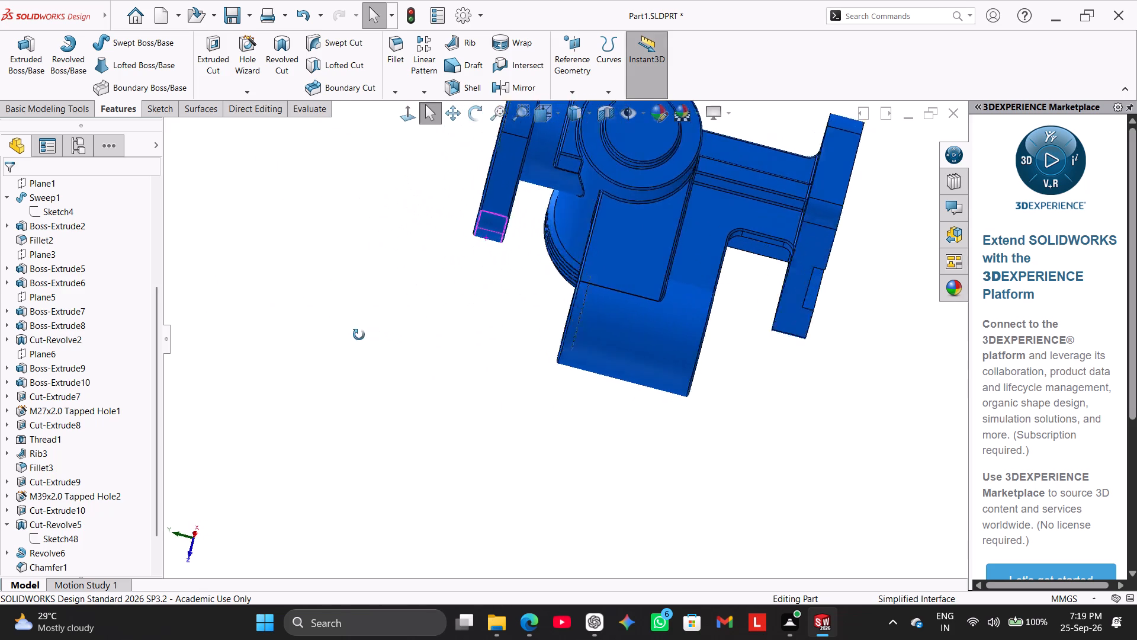
middle_click_drag(359, 335, 226, 235)
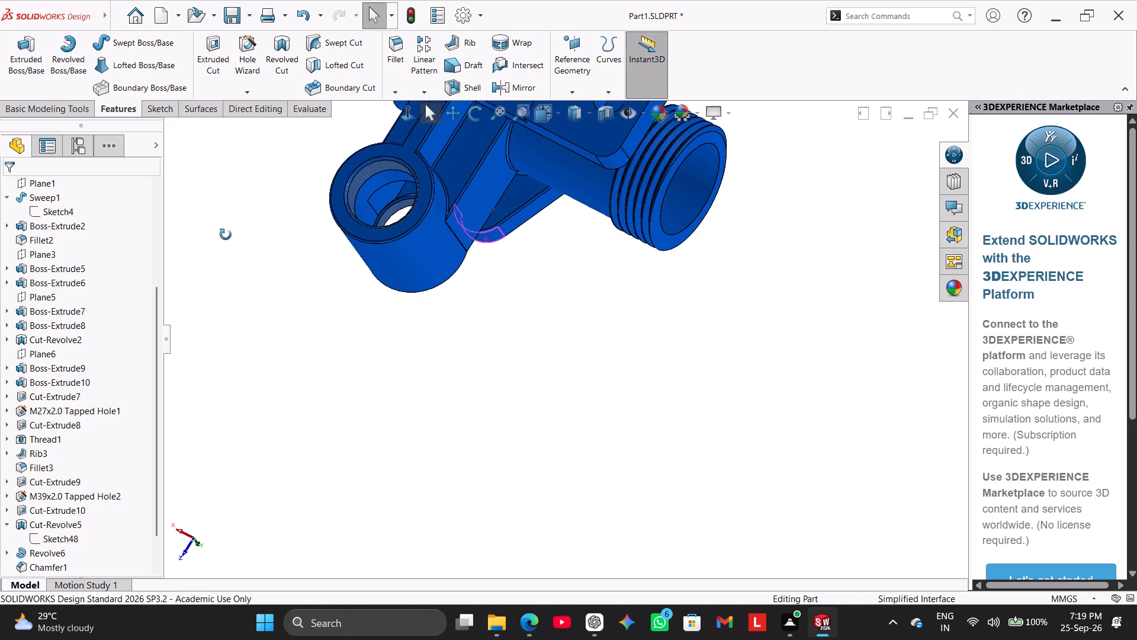
middle_click_drag(226, 235, 165, 374)
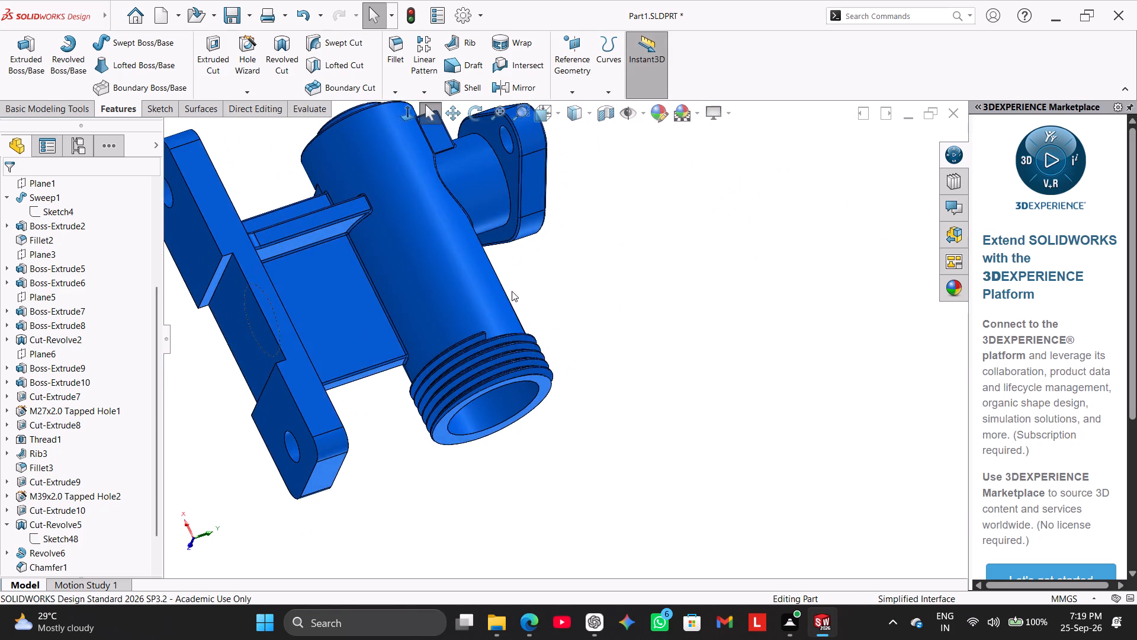
scroll(512, 291, "up", 2)
middle_click_drag(556, 262, 582, 319)
left_click(401, 49)
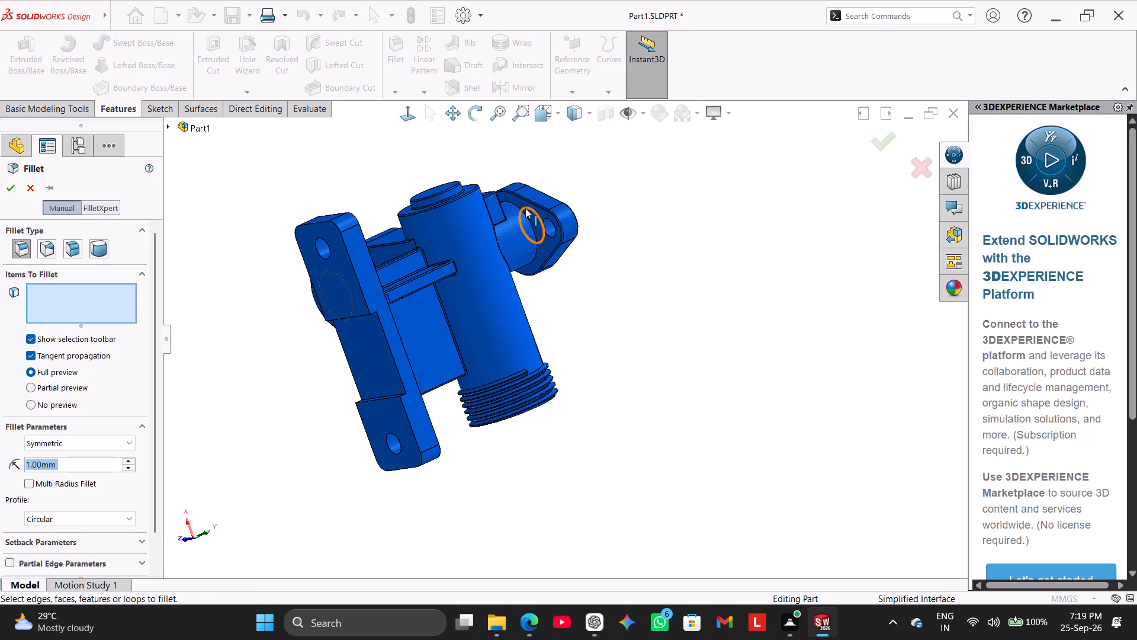
left_click(523, 210)
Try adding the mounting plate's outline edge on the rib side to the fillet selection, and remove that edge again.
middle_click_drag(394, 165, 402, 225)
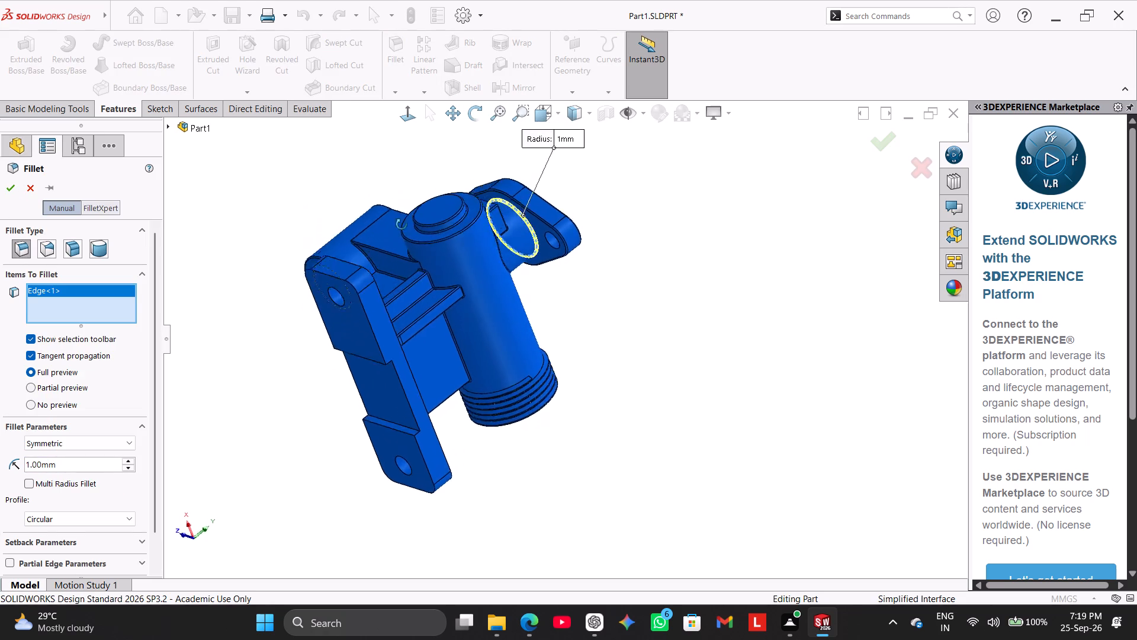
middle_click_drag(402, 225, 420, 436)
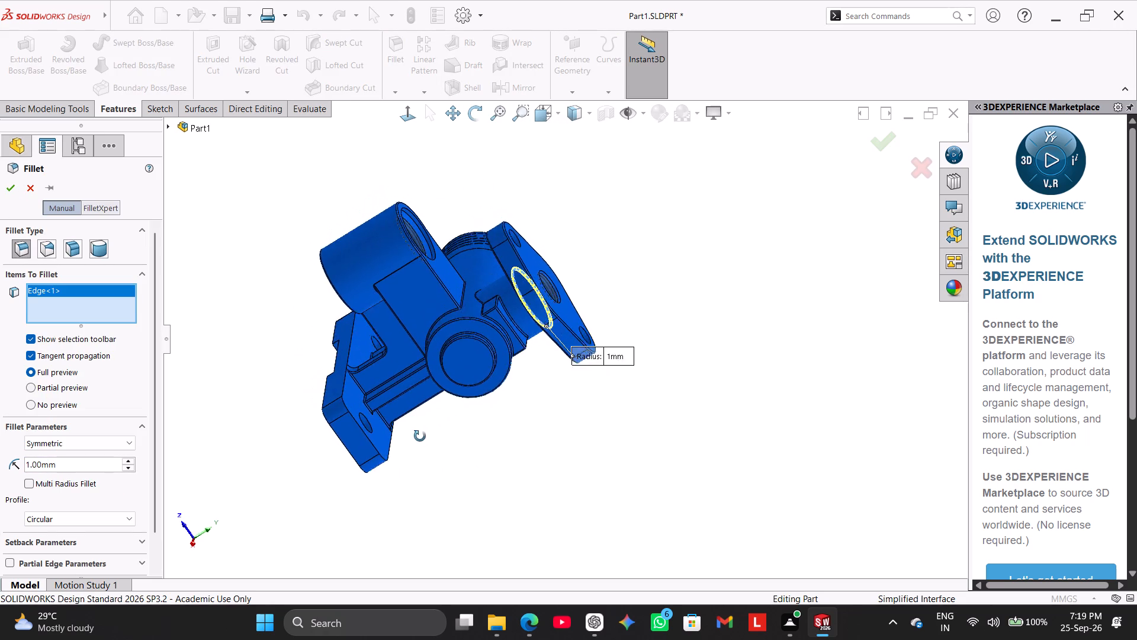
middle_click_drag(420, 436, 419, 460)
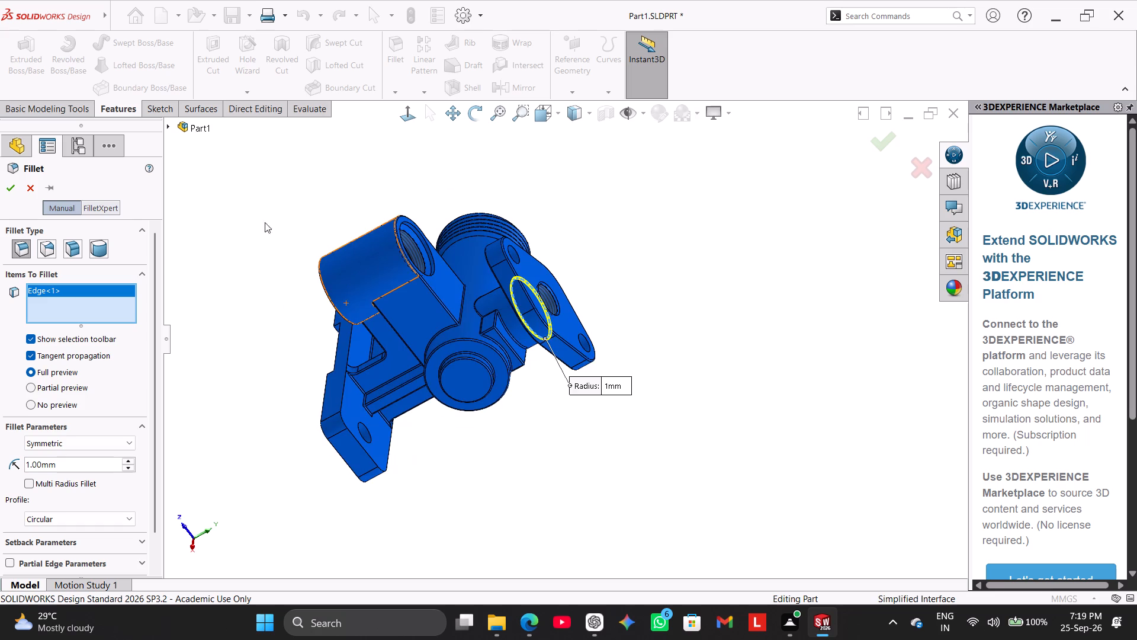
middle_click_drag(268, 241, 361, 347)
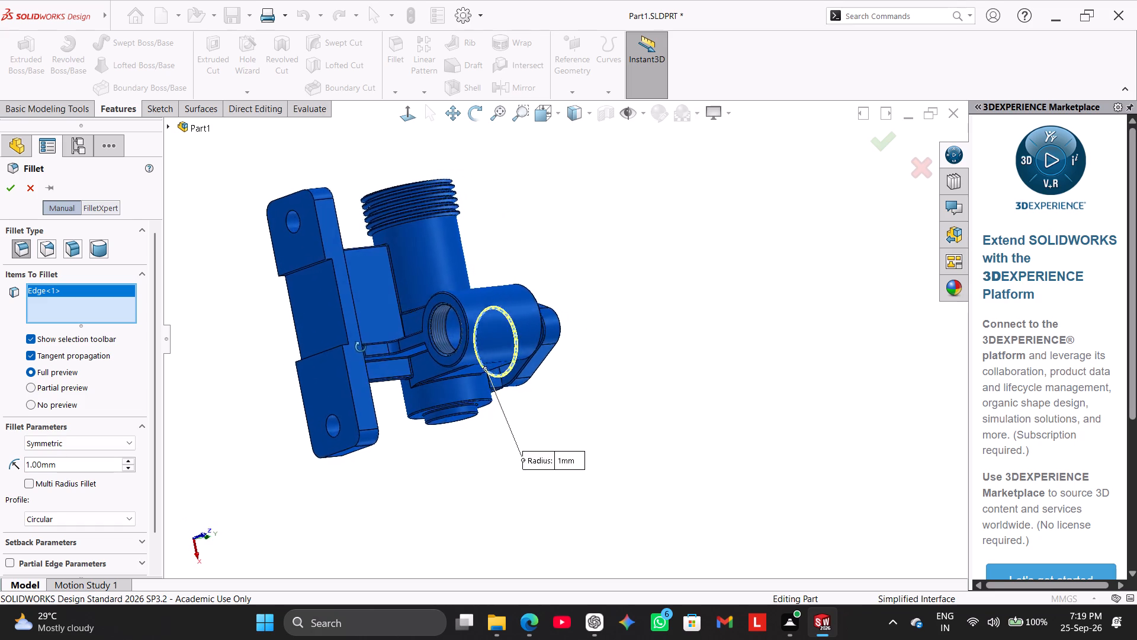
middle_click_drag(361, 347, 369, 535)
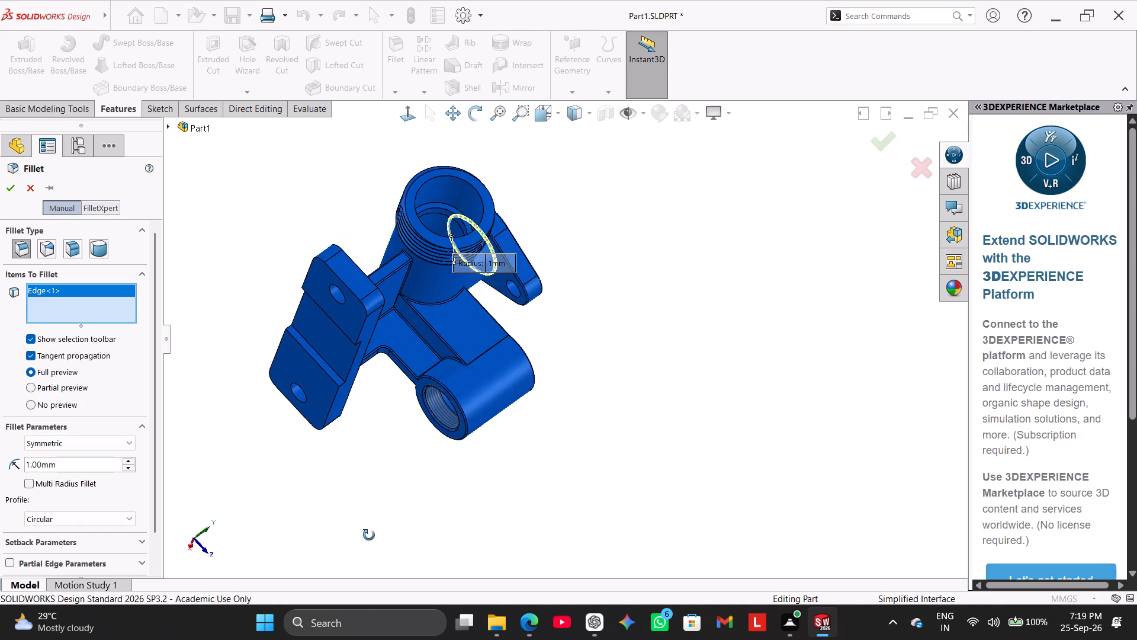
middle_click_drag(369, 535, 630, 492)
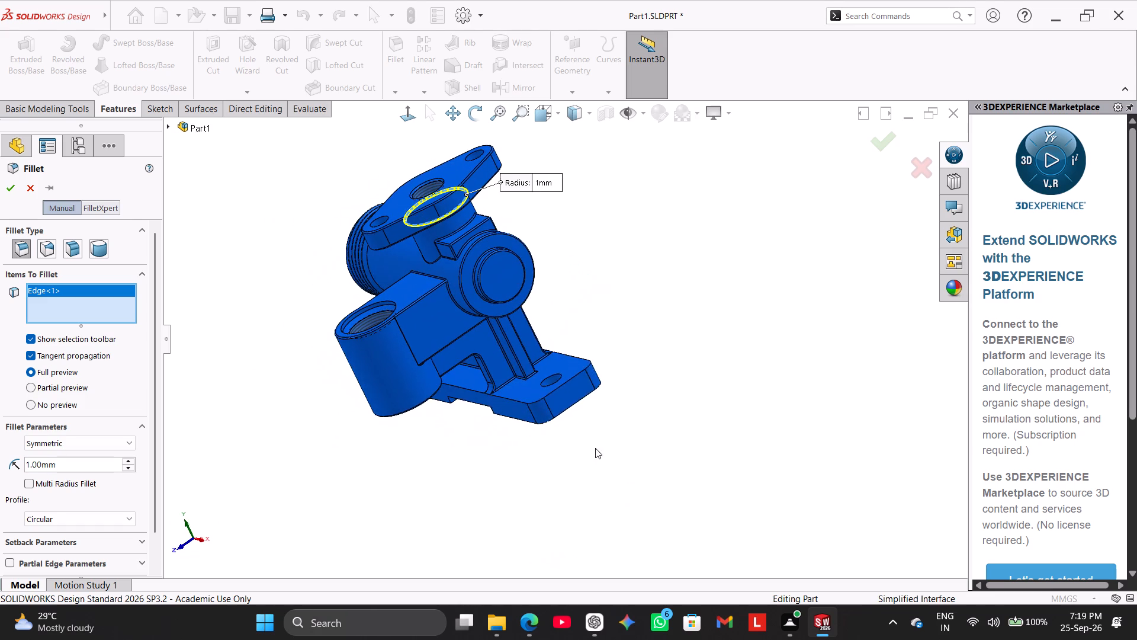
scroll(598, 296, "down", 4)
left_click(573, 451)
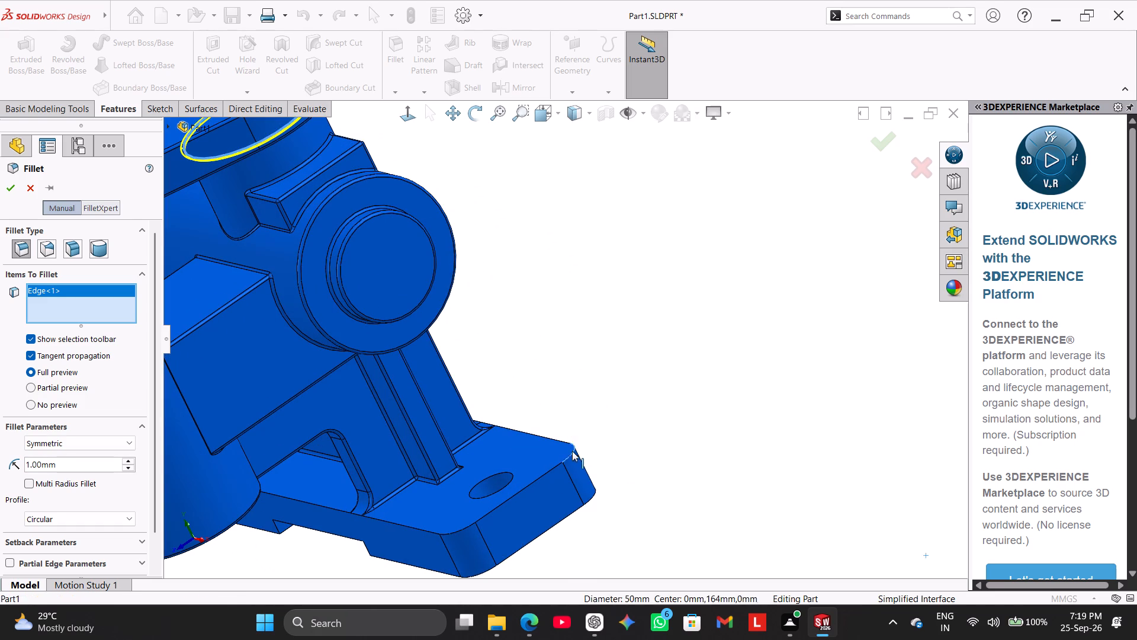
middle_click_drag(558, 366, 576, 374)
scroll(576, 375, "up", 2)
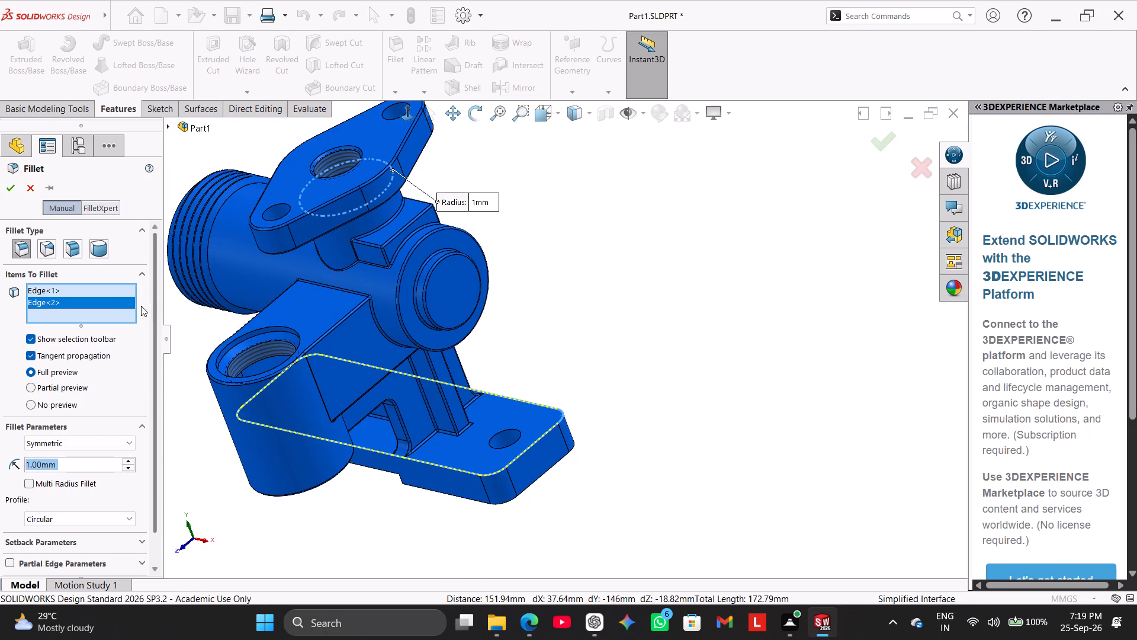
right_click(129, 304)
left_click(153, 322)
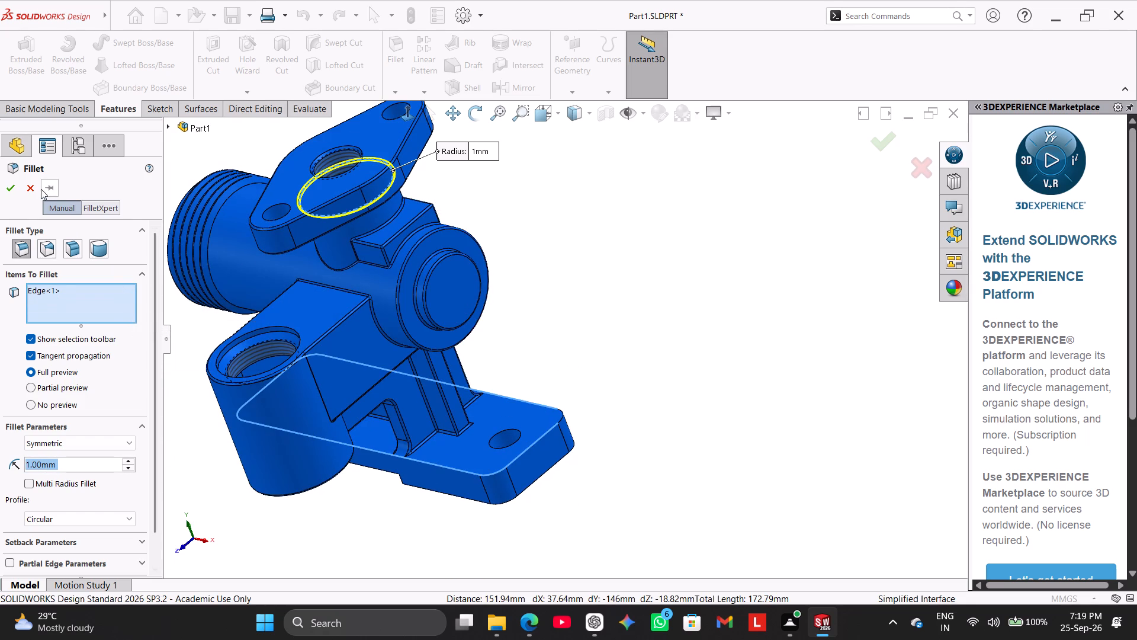
Apply the 1 mm fillet to the circular edge where the round neck meets the flange.
left_click(10, 189)
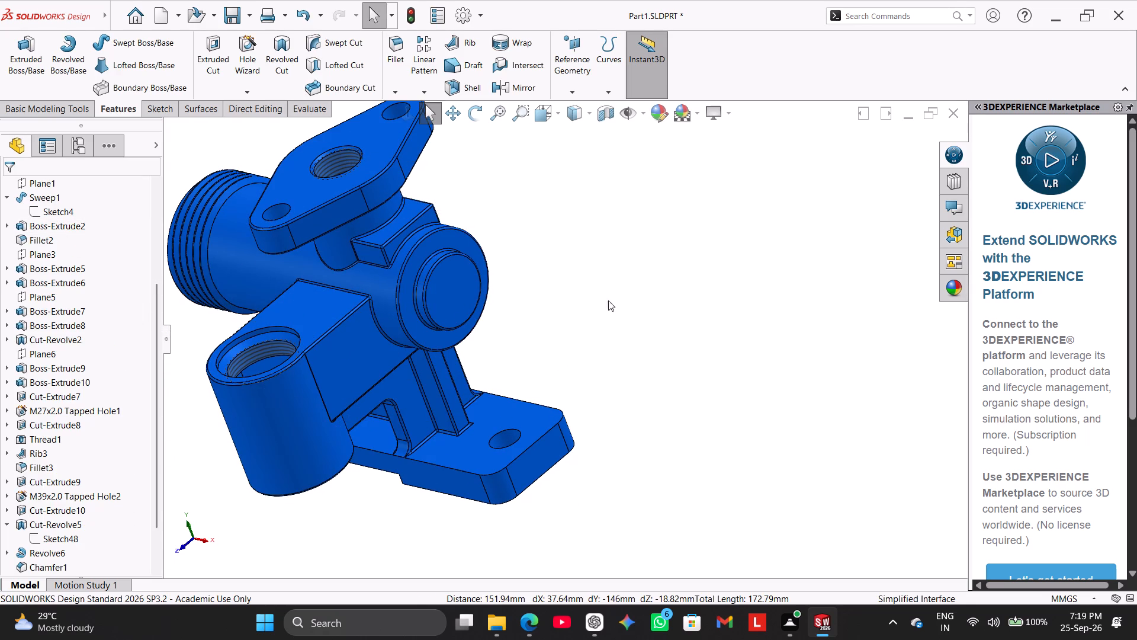
Examine the mounting plate, rib, walls, arm and flange from several sides for edges that still need fillets.
middle_click_drag(608, 301, 542, 417)
scroll(542, 417, "down", 1)
middle_click_drag(580, 329, 581, 357)
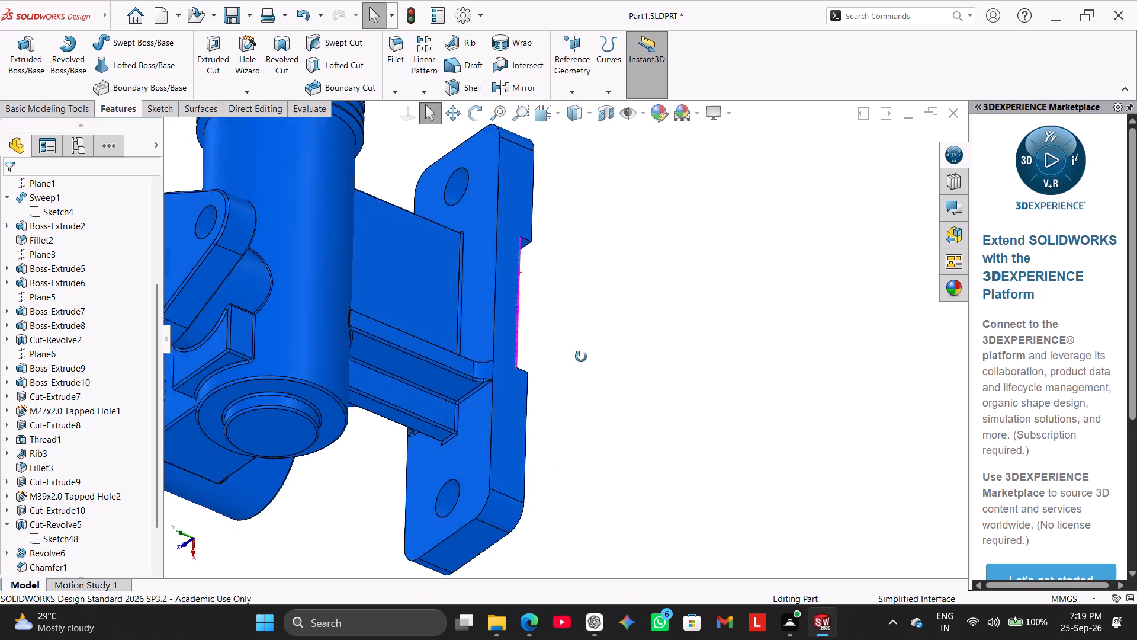
middle_click_drag(581, 357, 529, 466)
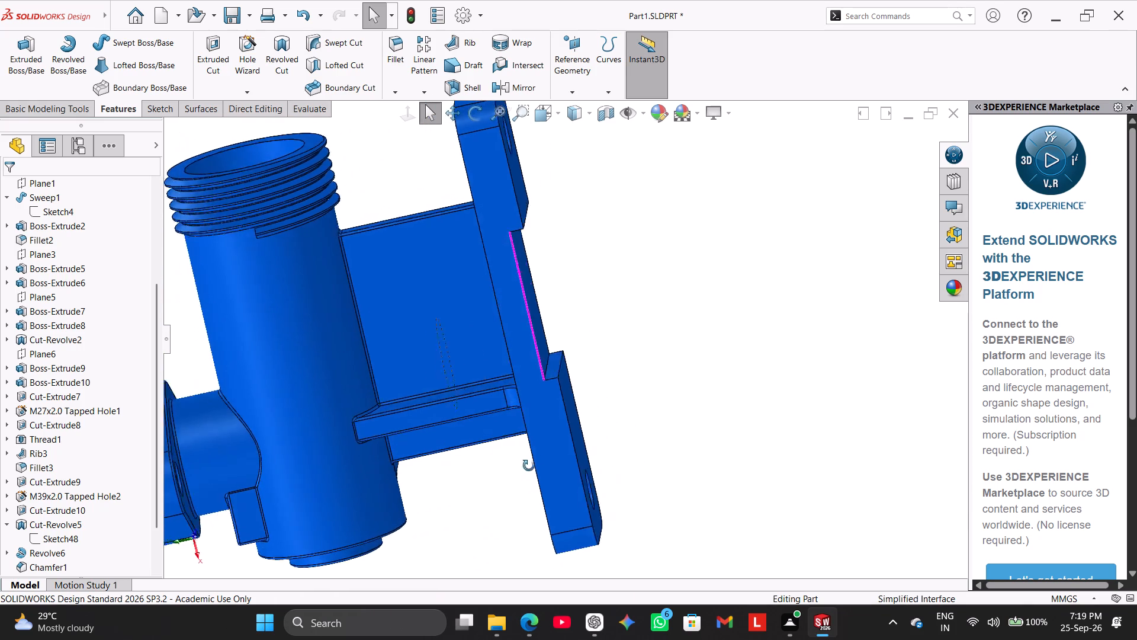
middle_click_drag(529, 466, 630, 303)
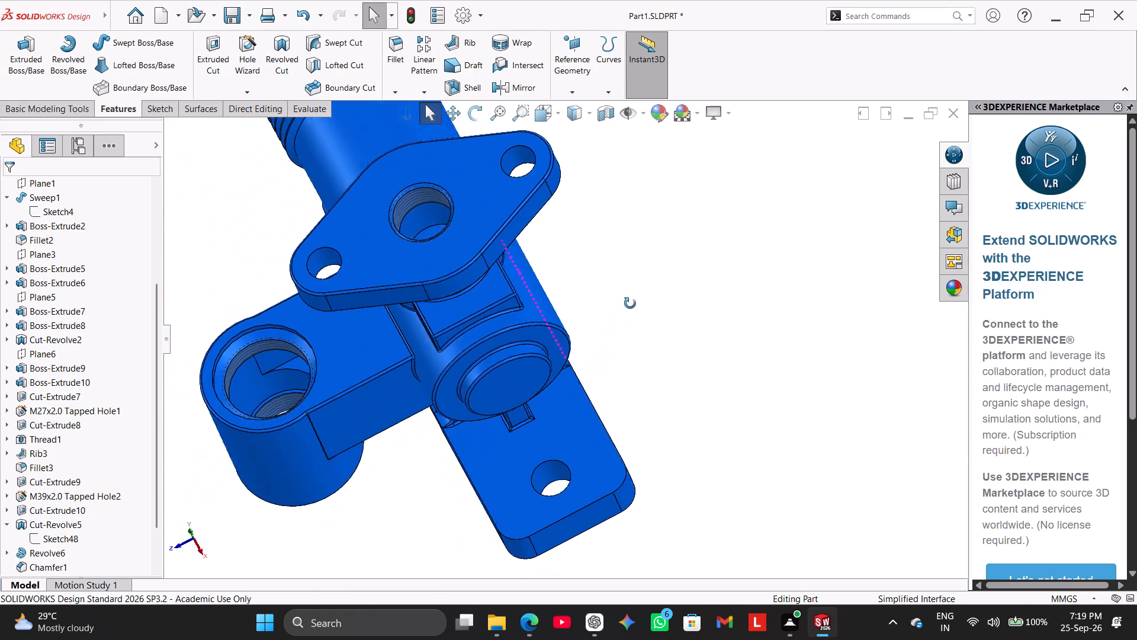
middle_click_drag(630, 303, 669, 257)
scroll(584, 324, "down", 2)
scroll(460, 504, "down", 1)
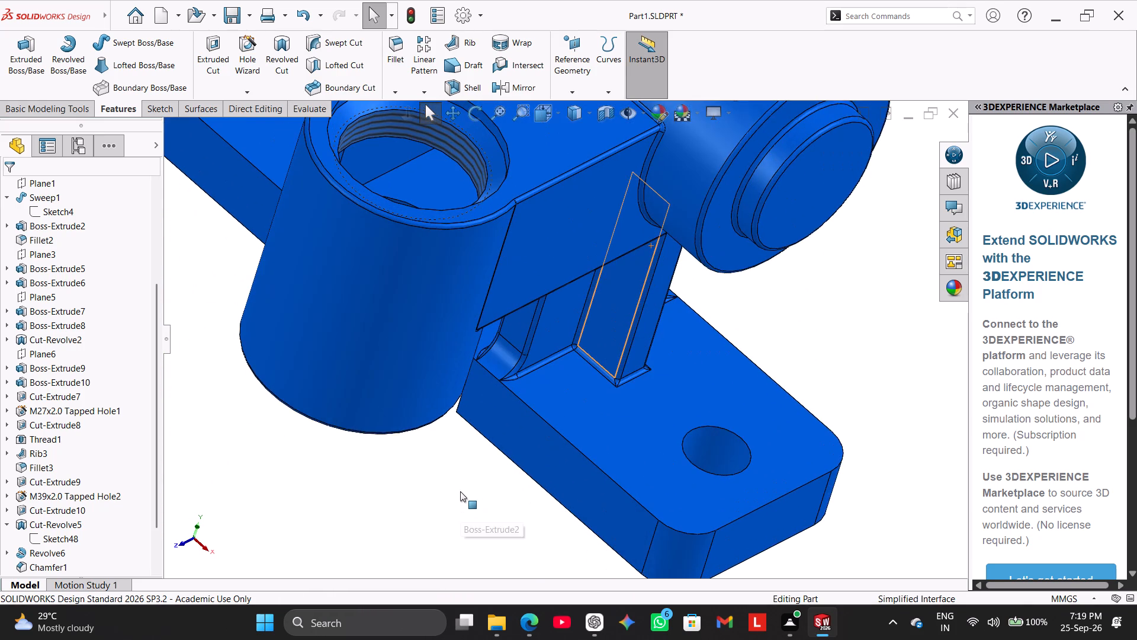
middle_click_drag(464, 488, 548, 500)
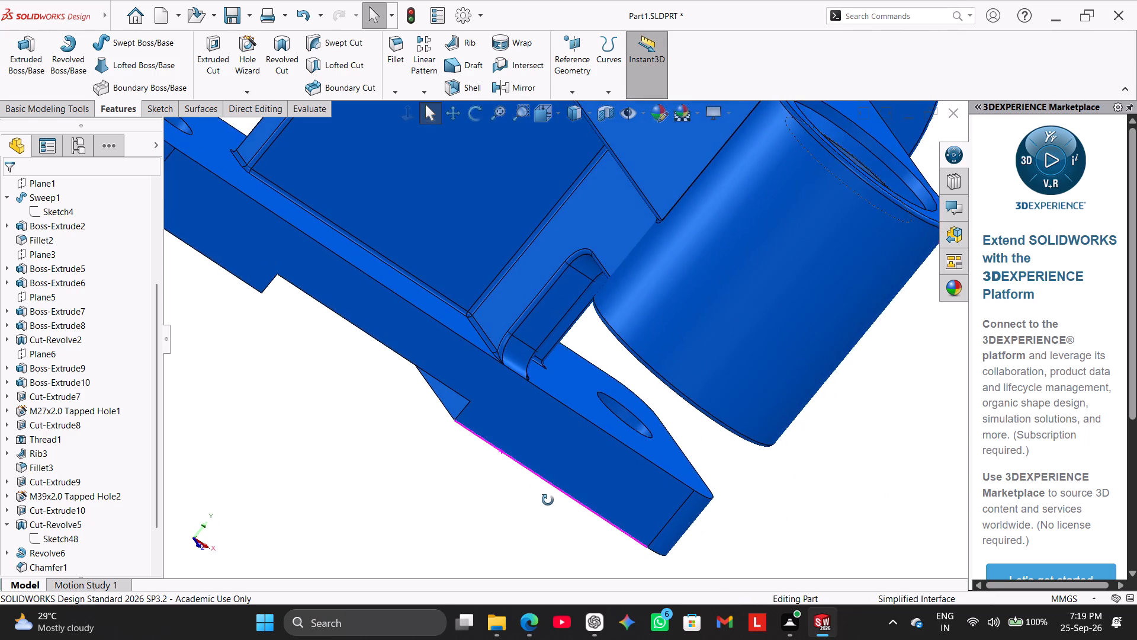
middle_click_drag(548, 500, 629, 357)
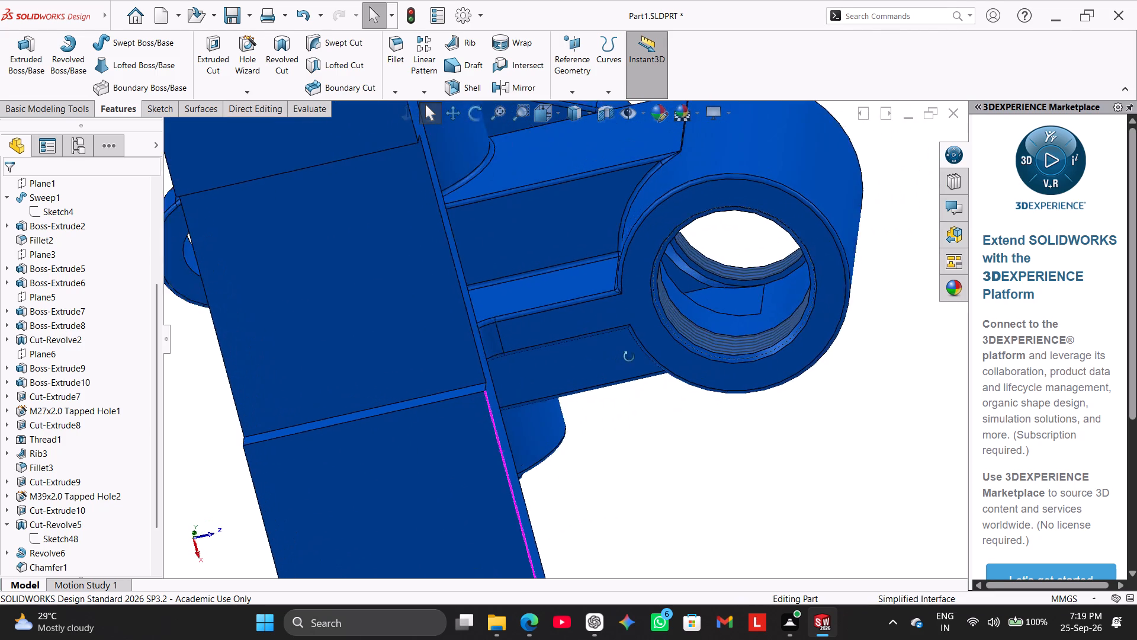
middle_click_drag(629, 357, 496, 428)
scroll(482, 443, "up", 2)
middle_click_drag(482, 443, 391, 440)
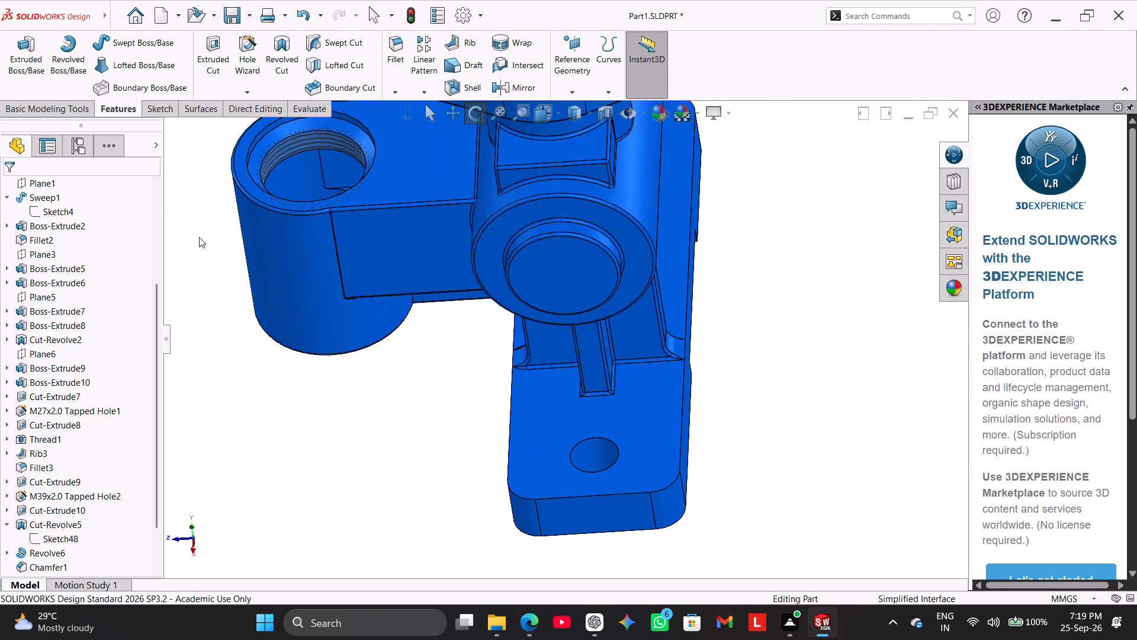
Start another Fillet feature for the remaining unrounded edges.
left_click(391, 41)
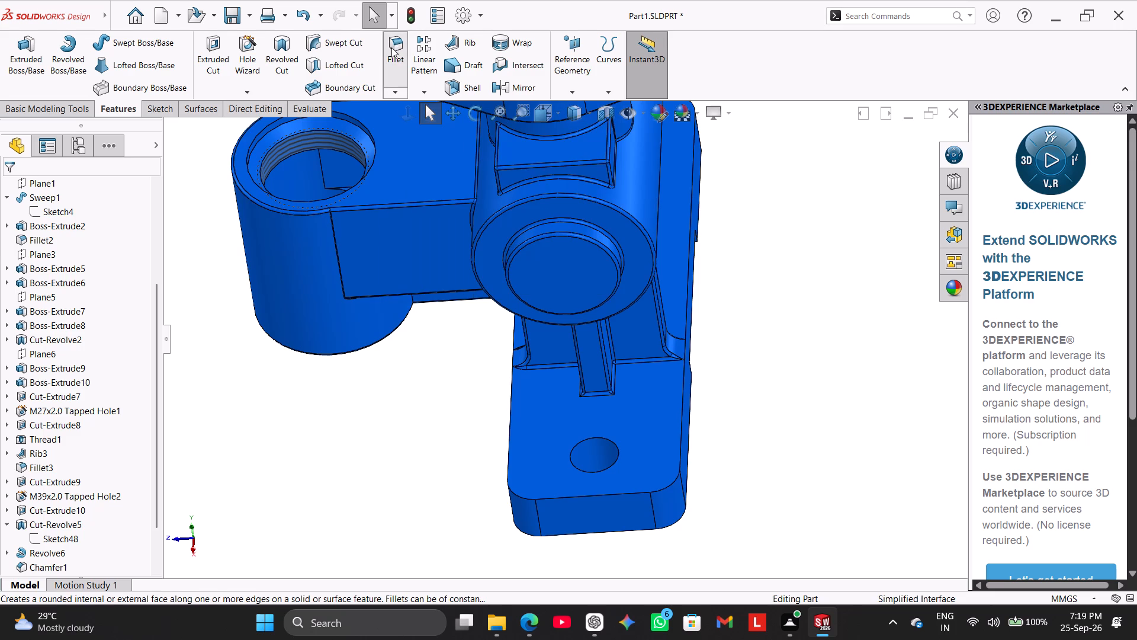
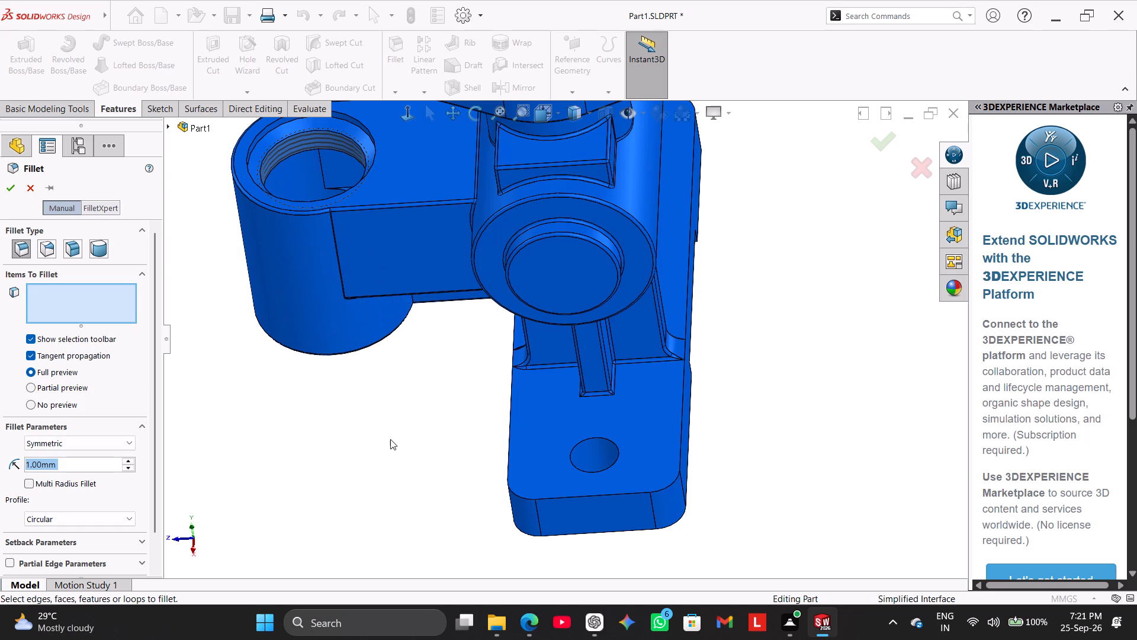
Select the two 60 mm edges bordering the shallow recess on the mounting plate's underside for the 1 mm fillet.
middle_click_drag(390, 439, 539, 245)
middle_click_drag(475, 357, 538, 358)
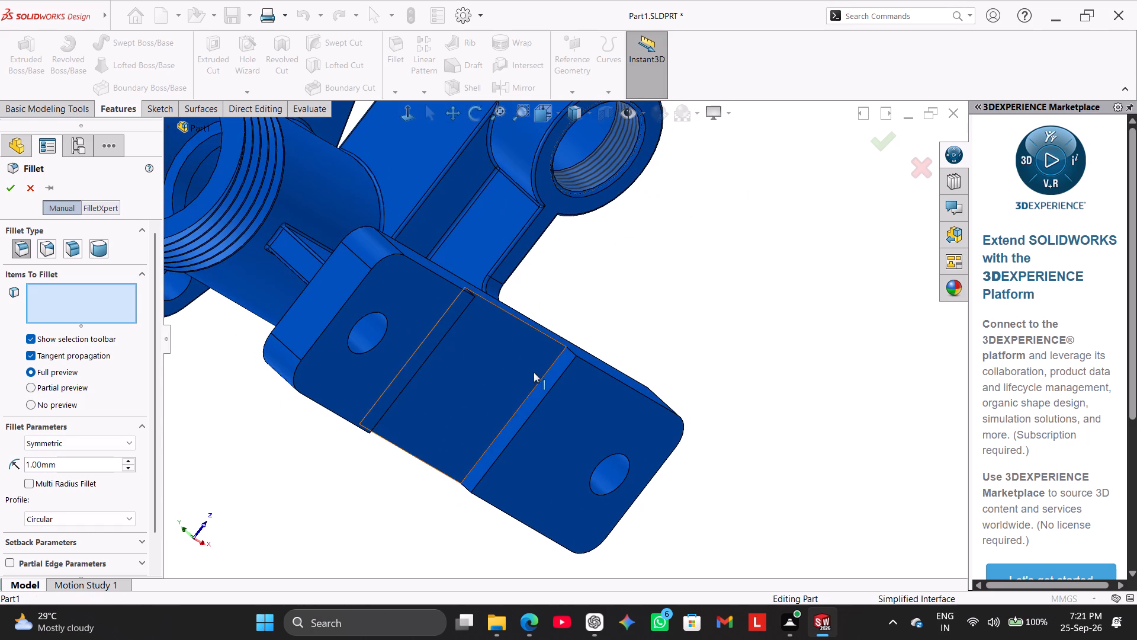
left_click(544, 377)
middle_click_drag(442, 348, 388, 312)
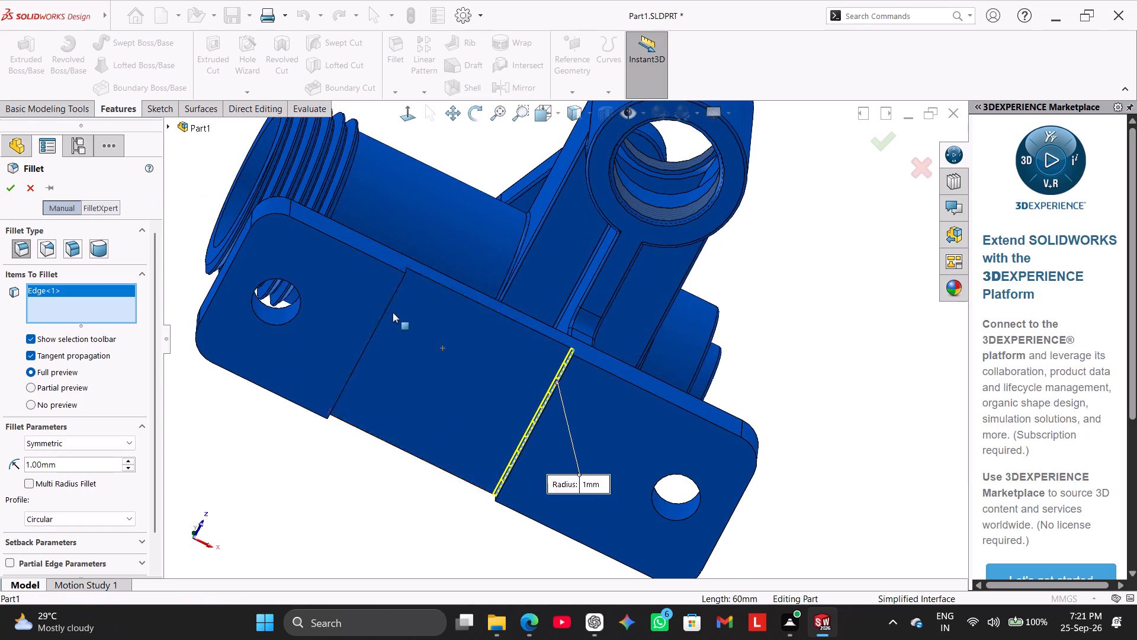
middle_click_drag(410, 319, 377, 300)
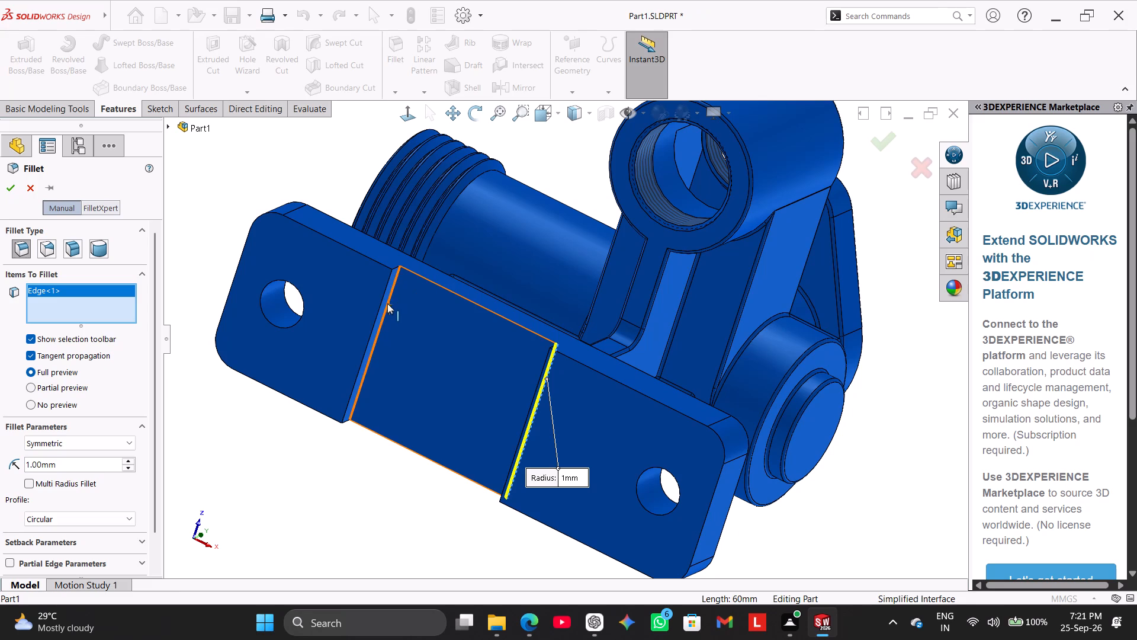
left_click(387, 303)
middle_click_drag(323, 187, 321, 254)
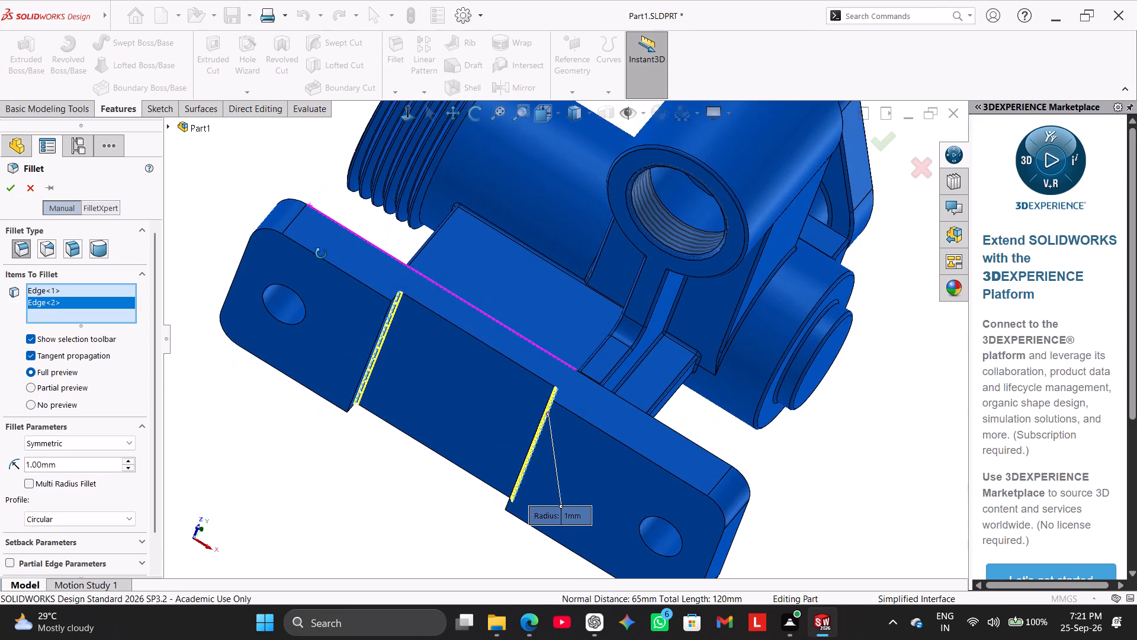
middle_click_drag(321, 254, 231, 373)
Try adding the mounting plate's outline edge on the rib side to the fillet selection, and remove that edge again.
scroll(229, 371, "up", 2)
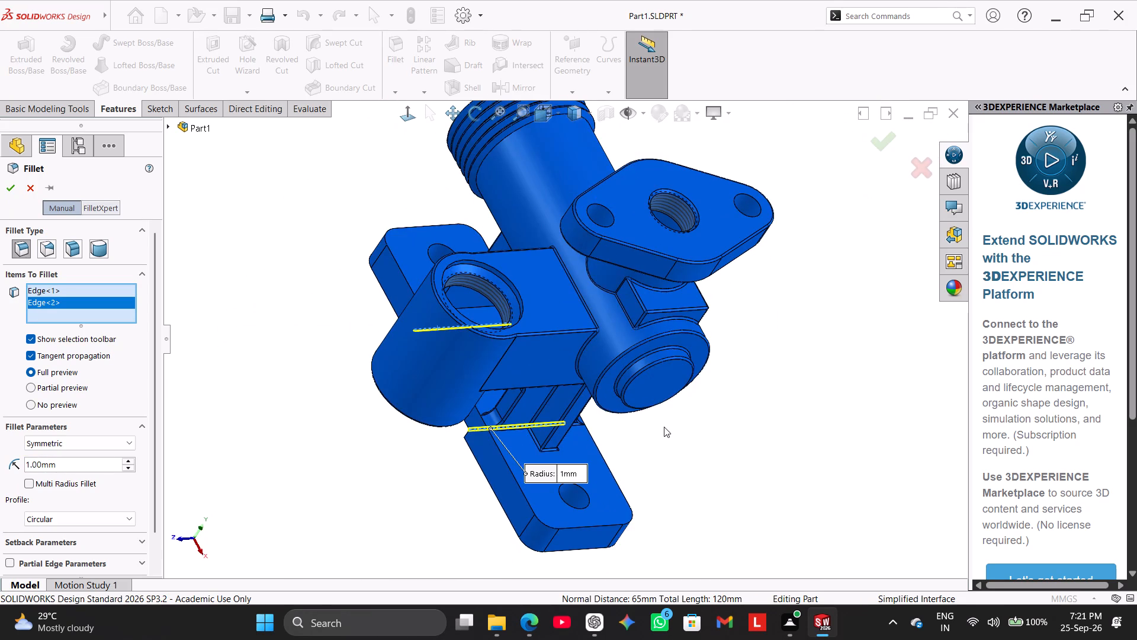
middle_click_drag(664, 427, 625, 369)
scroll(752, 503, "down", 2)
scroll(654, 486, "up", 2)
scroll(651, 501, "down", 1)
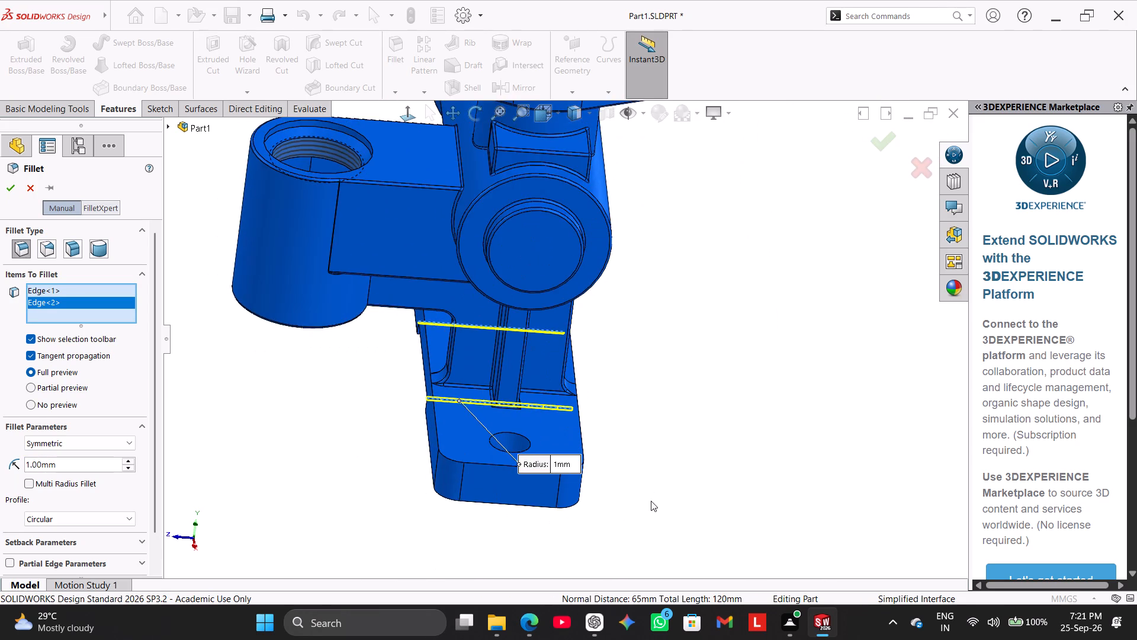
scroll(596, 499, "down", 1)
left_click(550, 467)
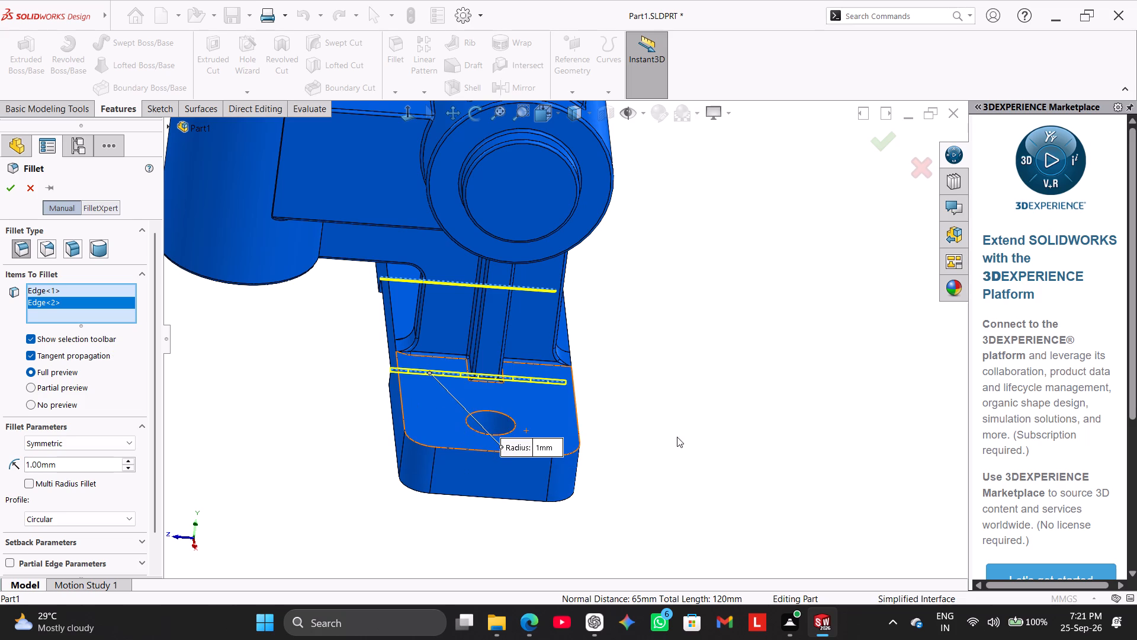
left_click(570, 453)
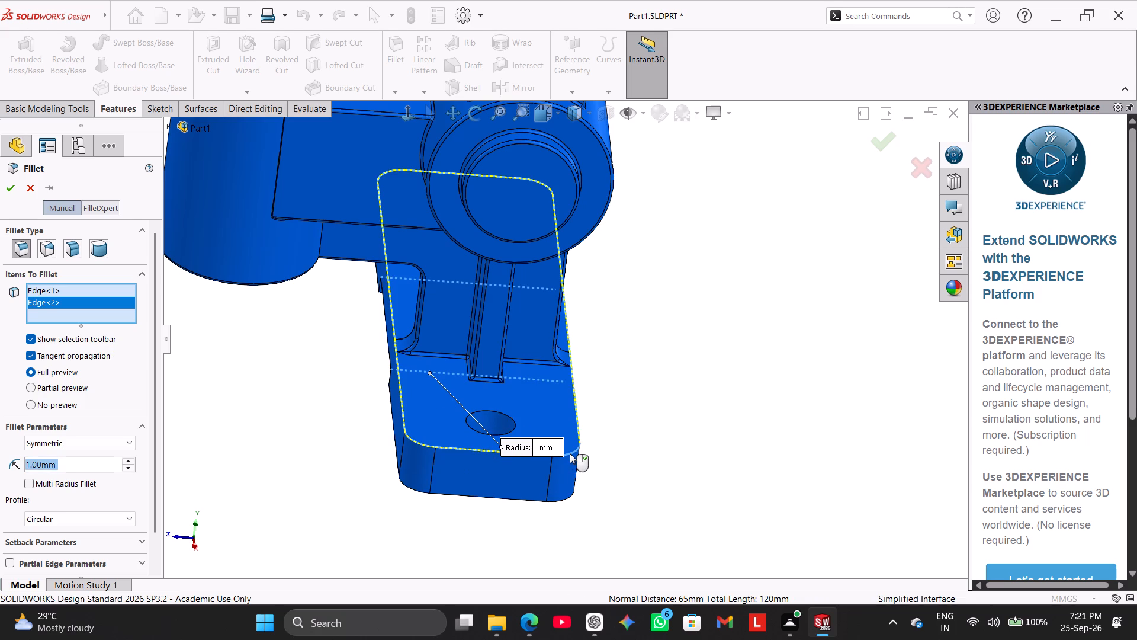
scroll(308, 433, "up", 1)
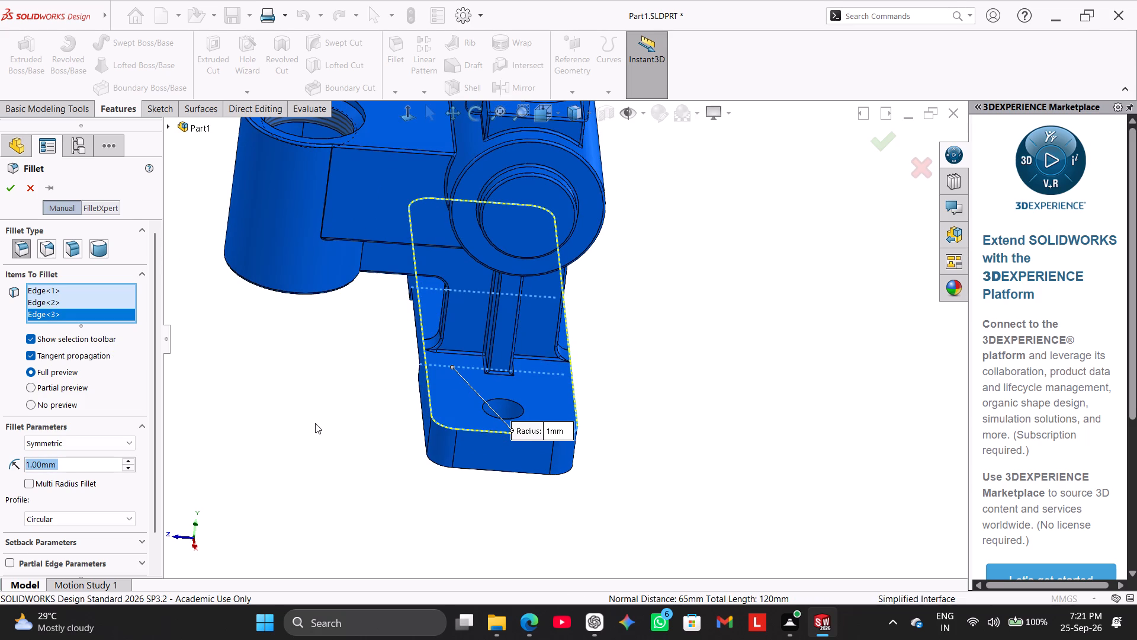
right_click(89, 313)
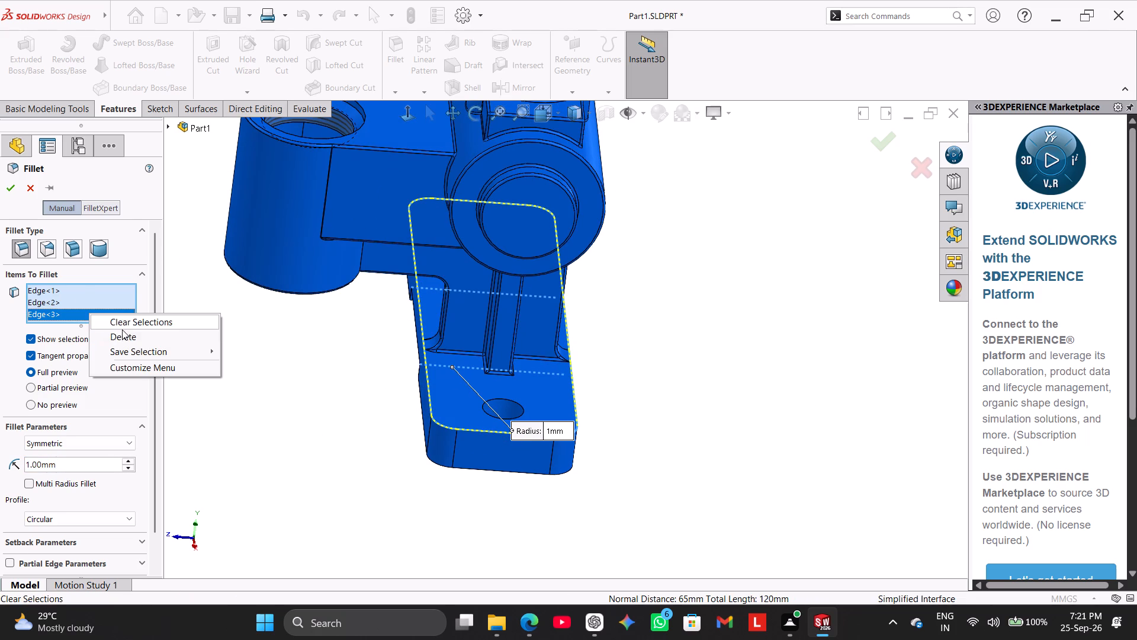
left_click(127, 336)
Apply the 1 mm fillet to the two recess edges on the mounting plate's underside.
left_click(13, 192)
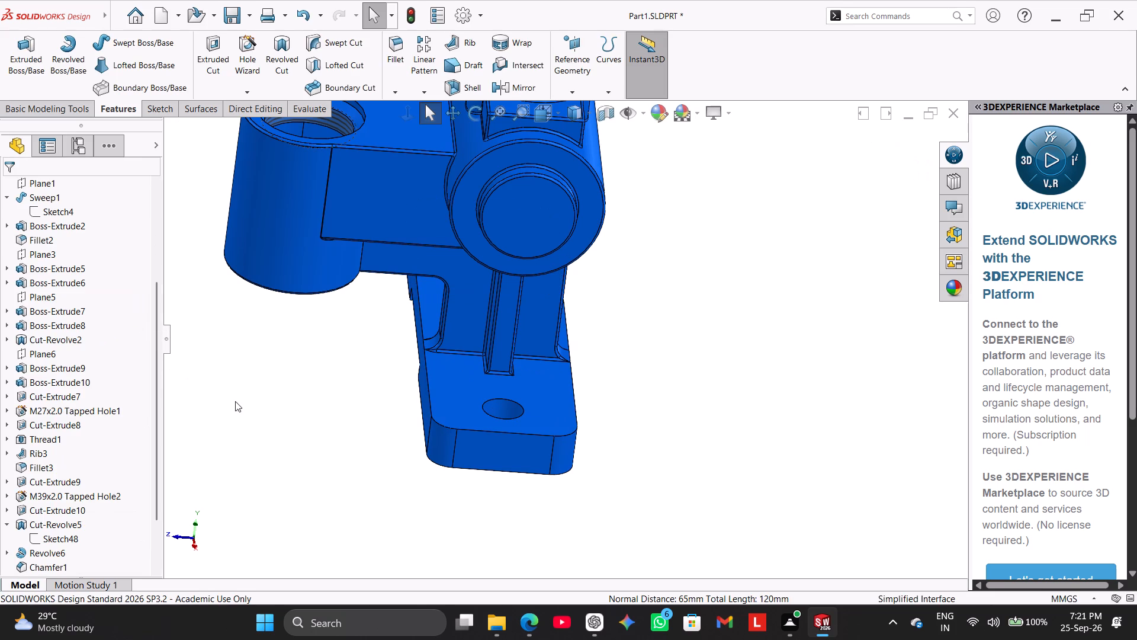
left_click(247, 407)
Start another Fillet feature and select the mounting plate's outline edge on the rib side.
scroll(282, 405, "up", 1)
scroll(365, 417, "down", 2)
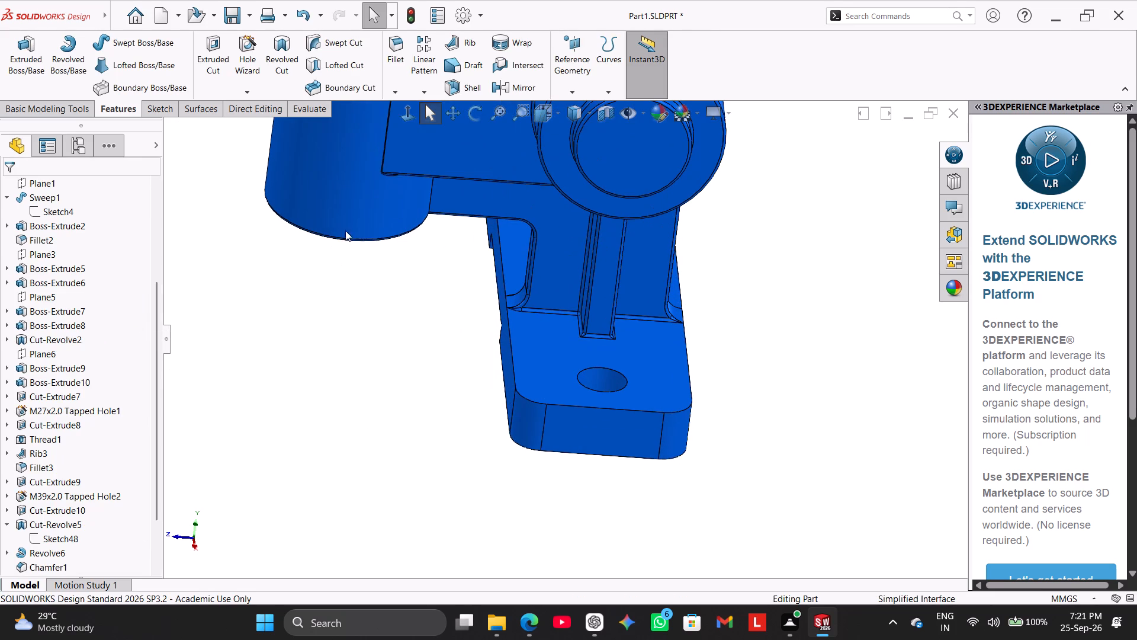
left_click(391, 52)
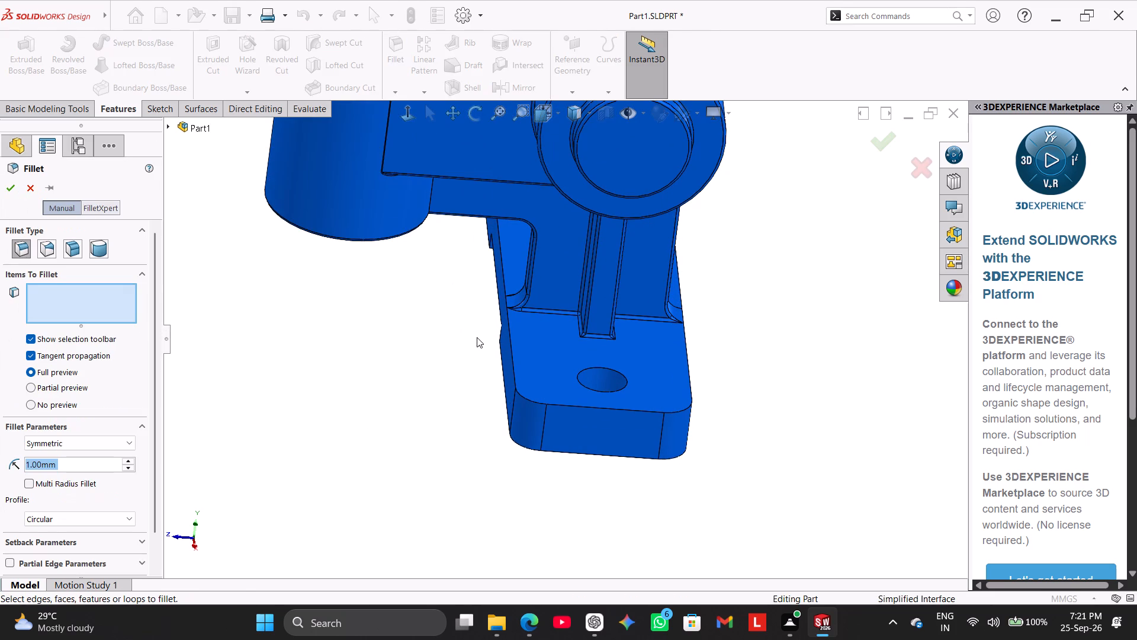
middle_click_drag(799, 295, 782, 309)
scroll(782, 309, "up", 1)
scroll(776, 295, "down", 2)
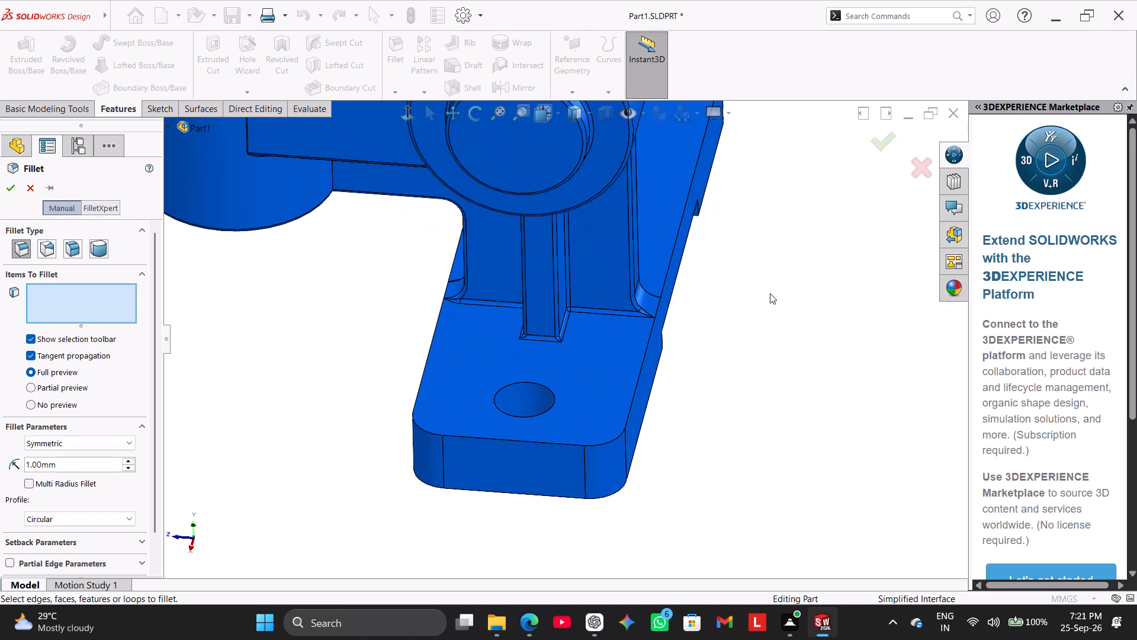
scroll(770, 293, "down", 1)
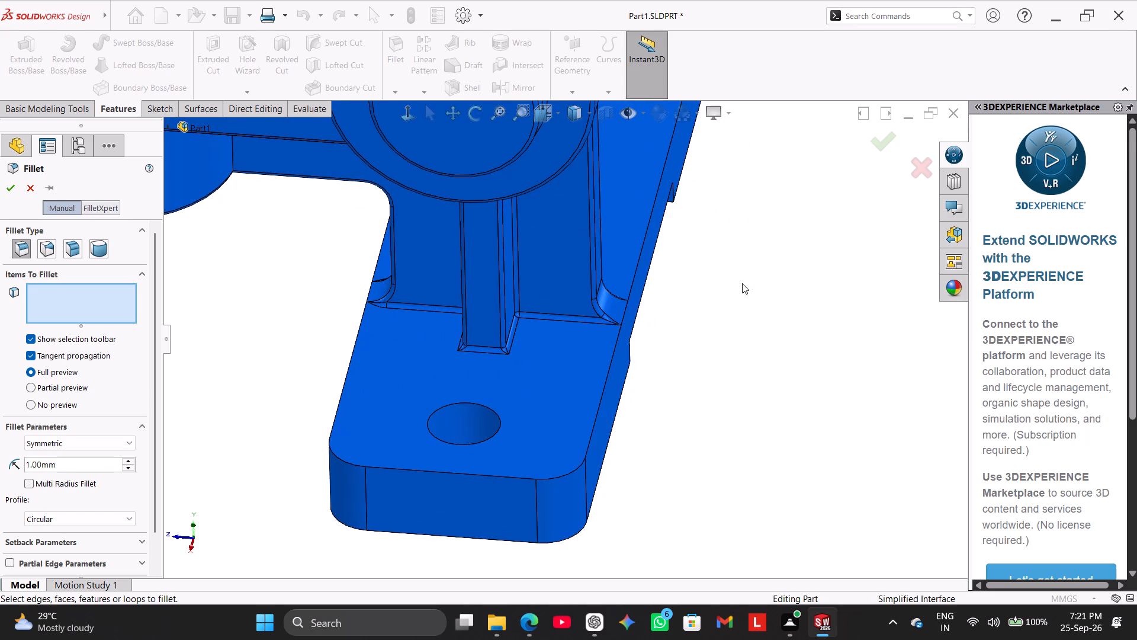
scroll(734, 300, "down", 3)
scroll(645, 320, "down", 2)
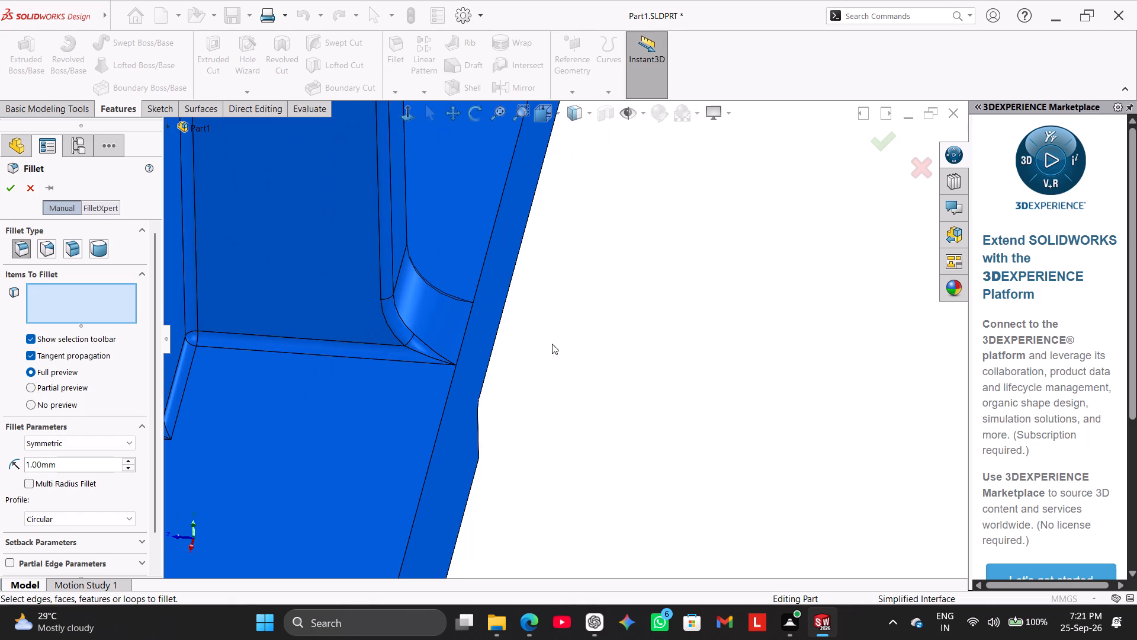
left_click(466, 321)
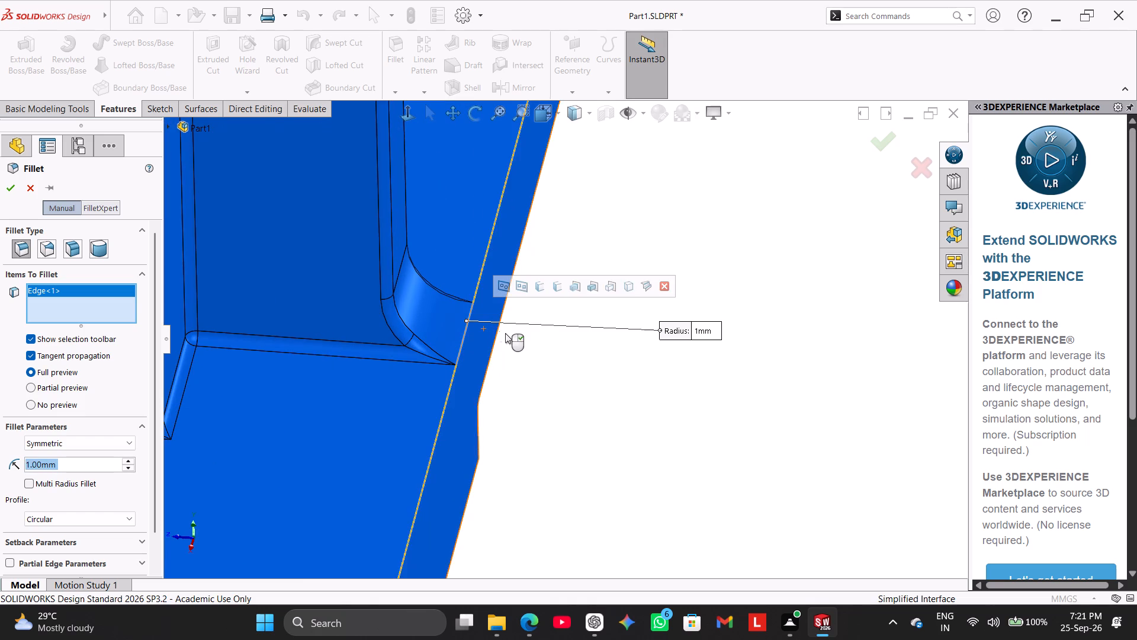
scroll(511, 336, "up", 4)
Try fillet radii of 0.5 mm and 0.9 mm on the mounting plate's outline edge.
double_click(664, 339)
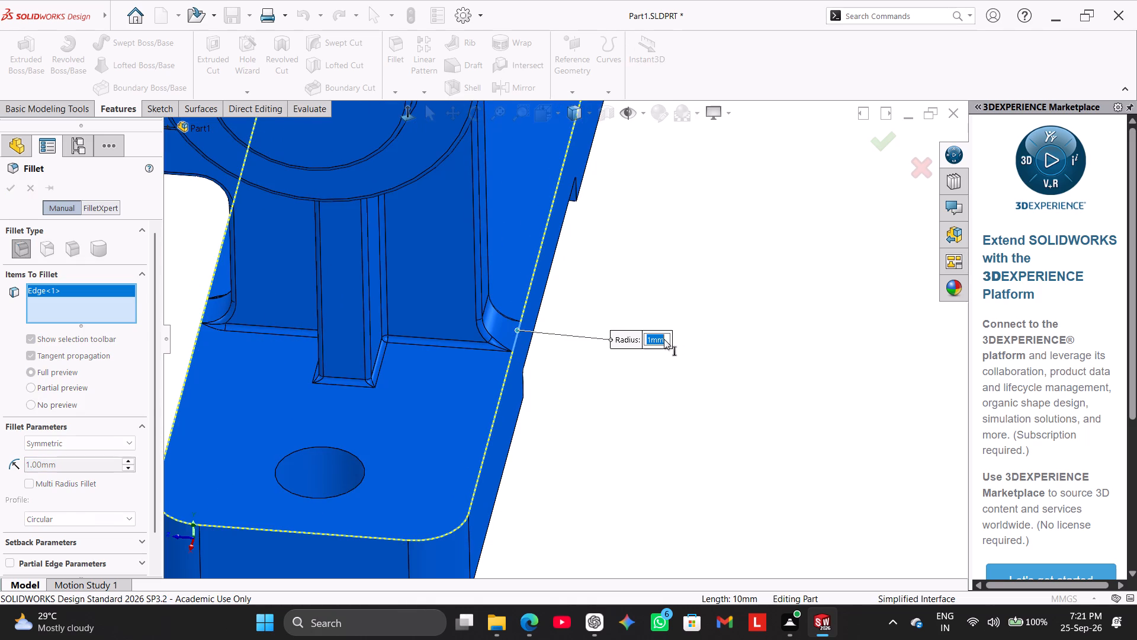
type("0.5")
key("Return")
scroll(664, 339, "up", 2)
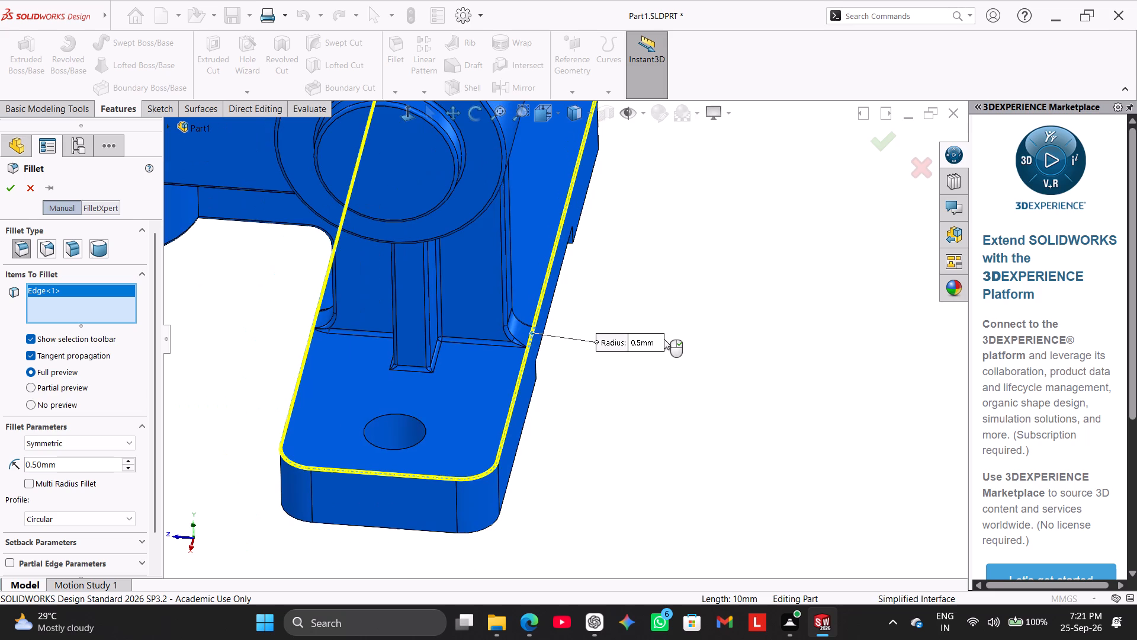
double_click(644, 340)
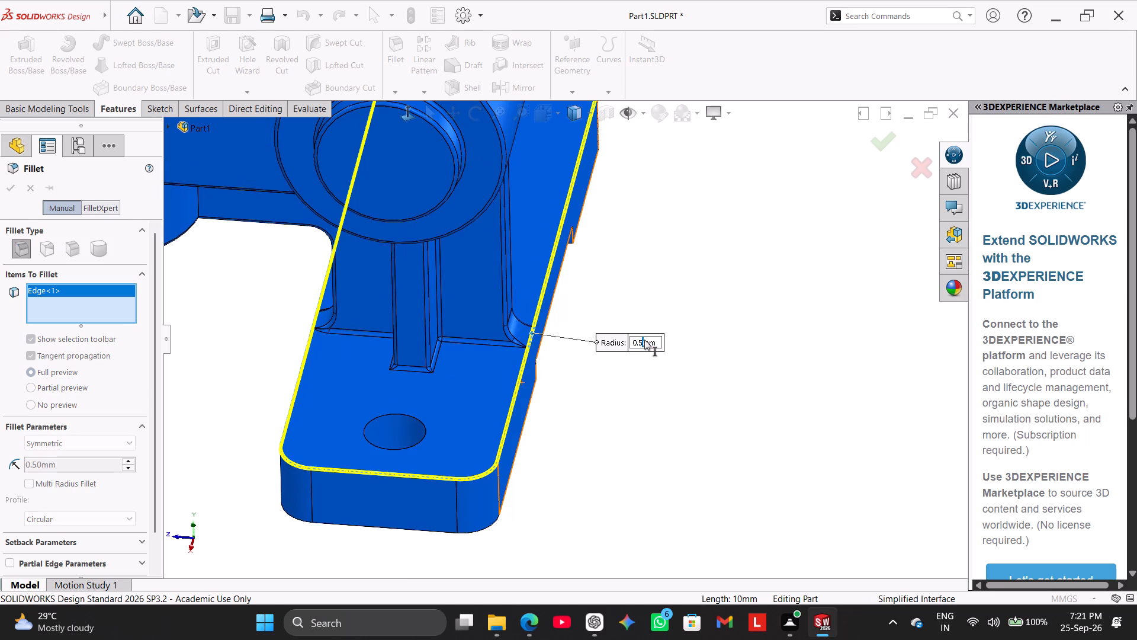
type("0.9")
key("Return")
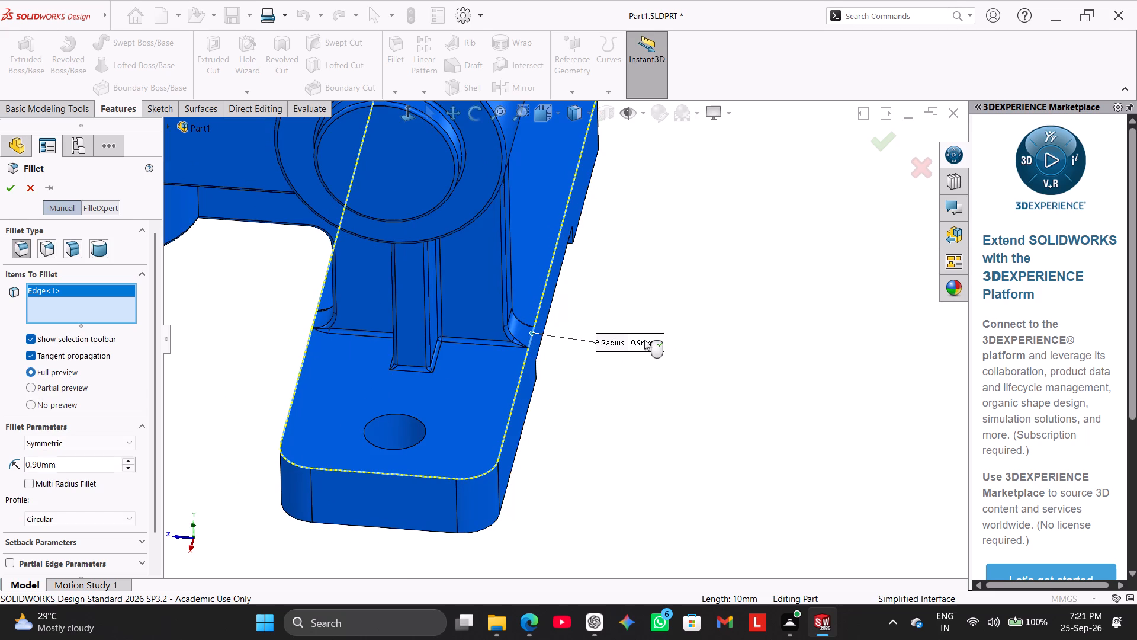
Set the outline edge's fillet radius to 0.8 mm and apply the fillet.
double_click(644, 340)
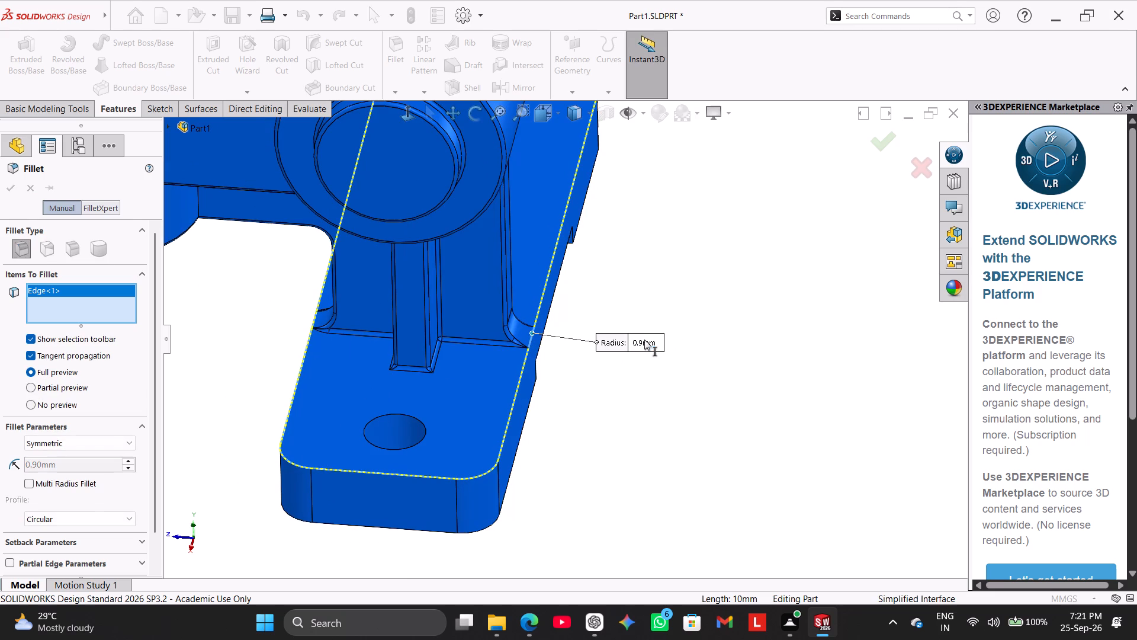
type("0.8")
key("Return")
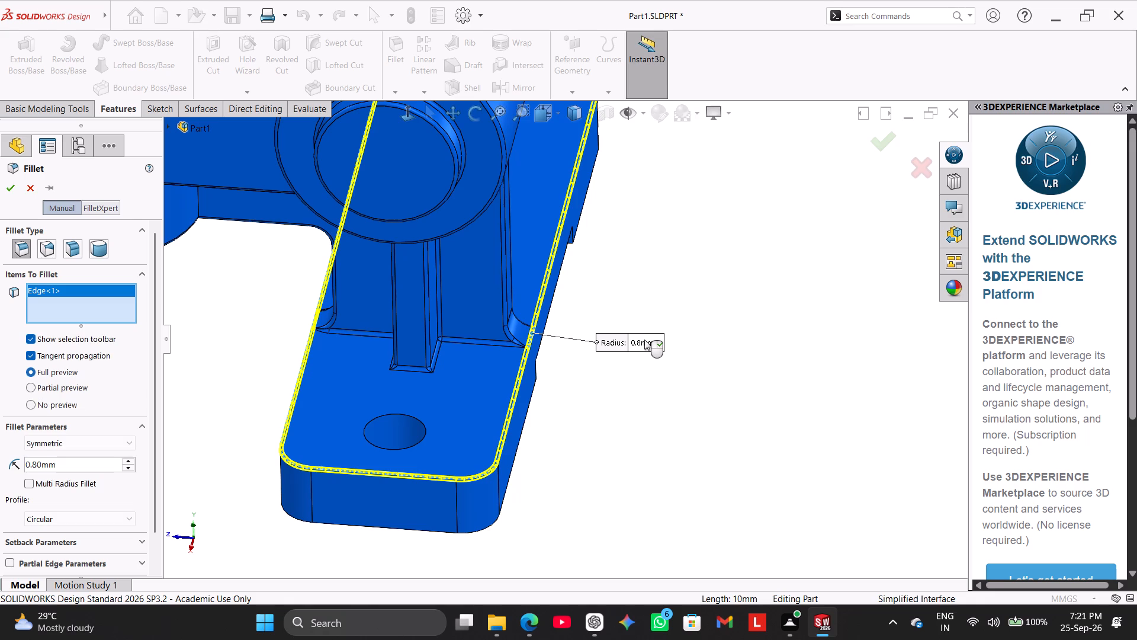
left_click(10, 184)
left_click(171, 343)
Examine the filleted valve body, including the mounting plate, rib, arm and cylinder, from the right, isometric and angled views.
middle_click_drag(215, 335, 335, 340)
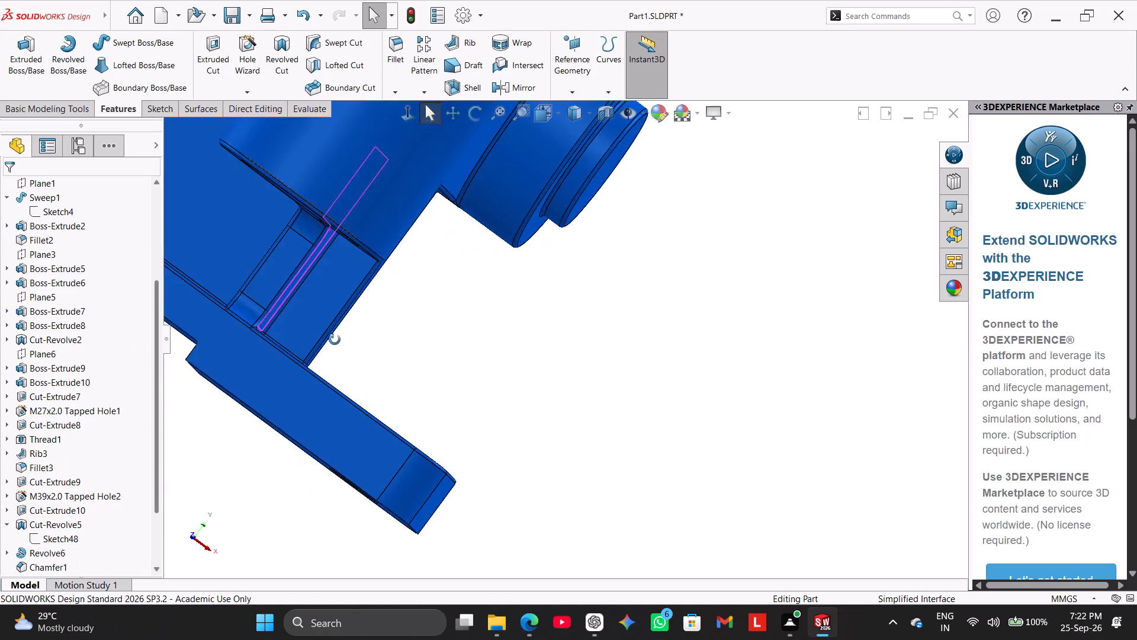
middle_click_drag(335, 340, 299, 407)
scroll(296, 405, "up", 2)
right_click_drag(281, 415, 376, 390)
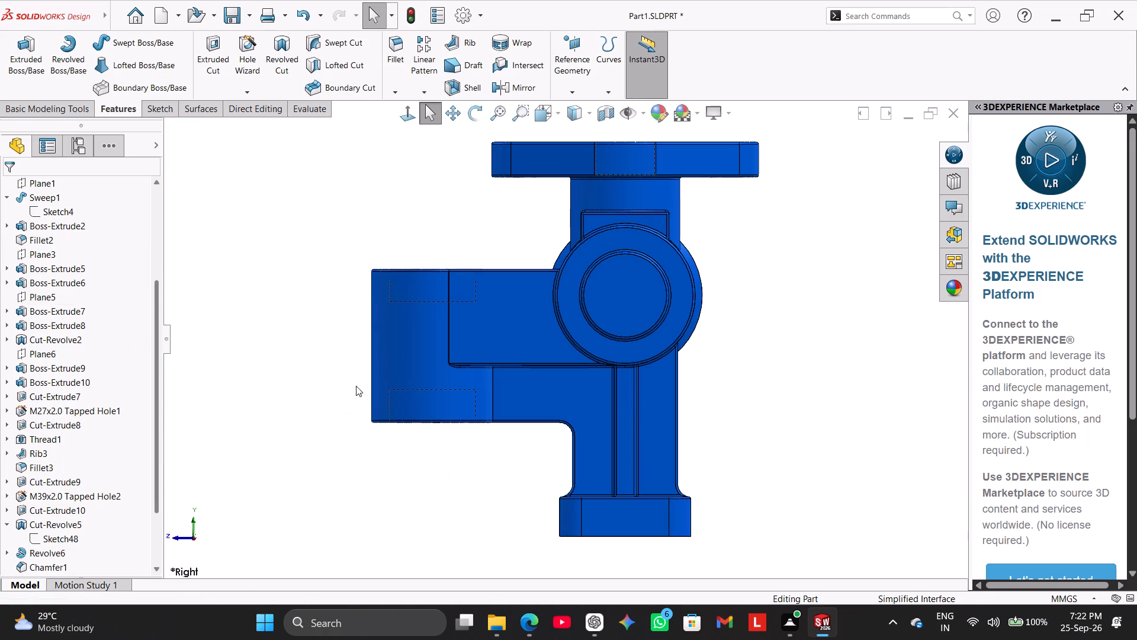
right_click_drag(293, 323, 529, 112)
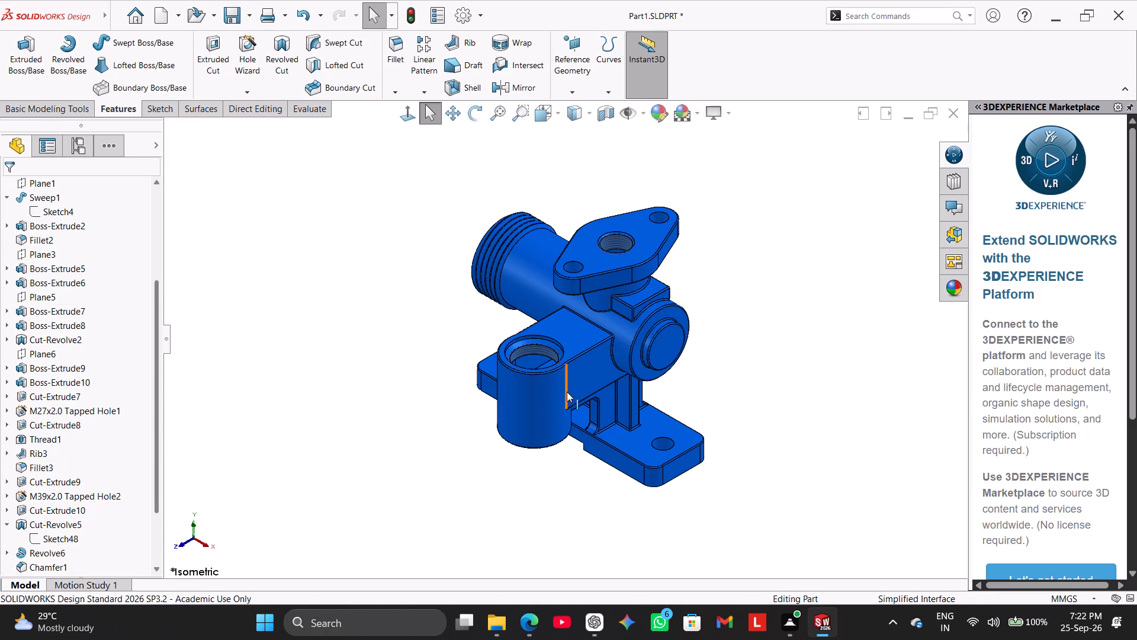
scroll(575, 394, "down", 3)
scroll(625, 379, "down", 1)
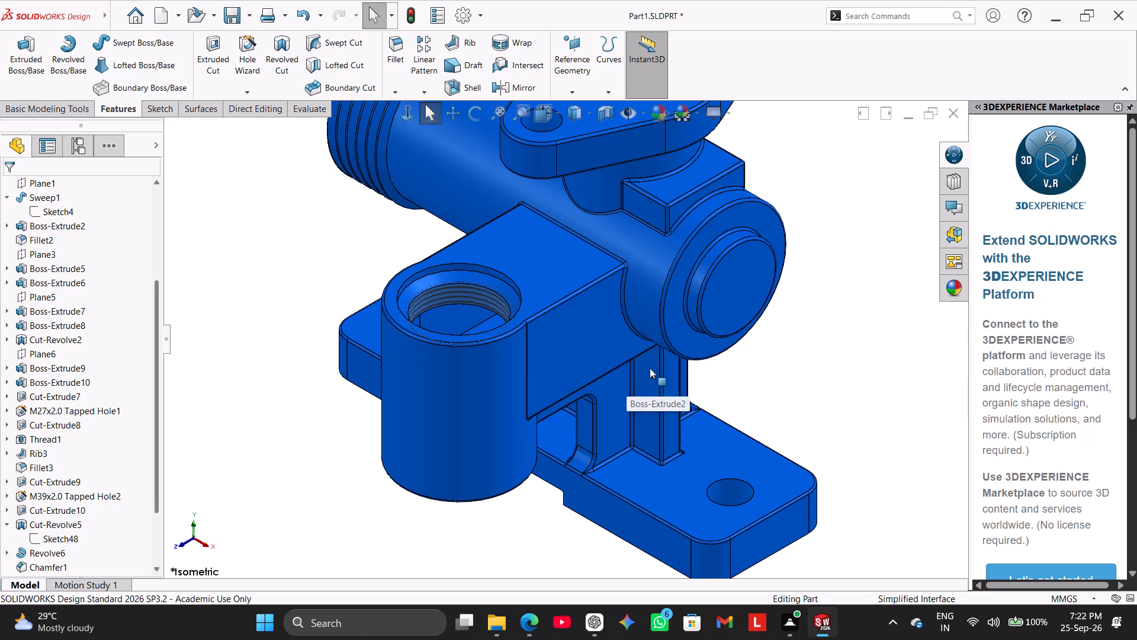
middle_click_drag(810, 364, 771, 306)
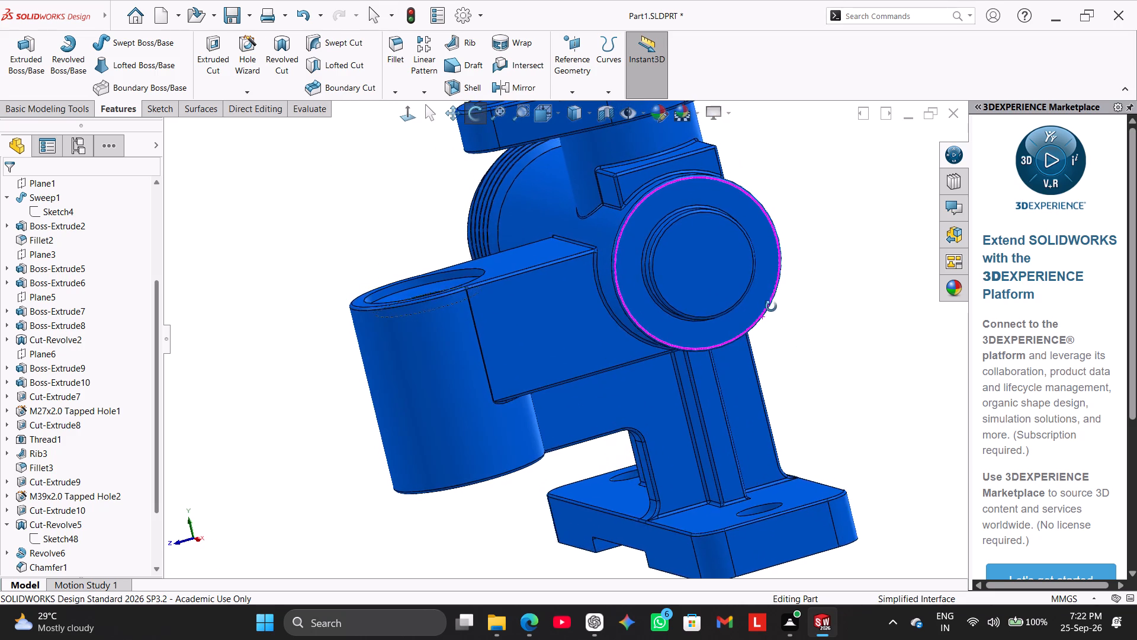
middle_click_drag(771, 306, 766, 322)
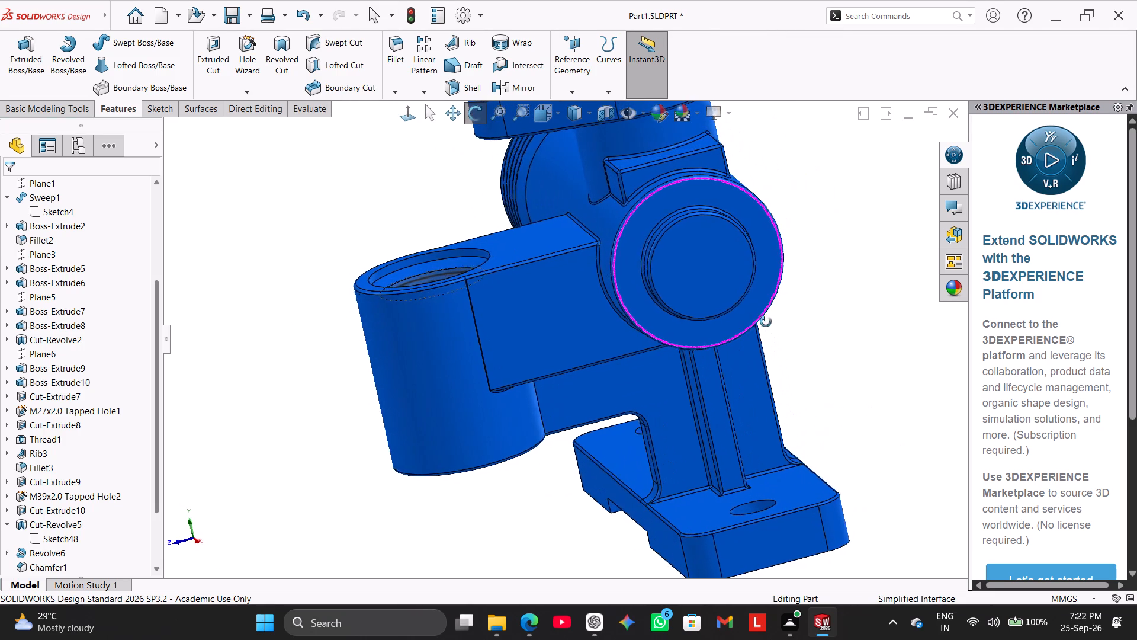
middle_click_drag(766, 322, 773, 325)
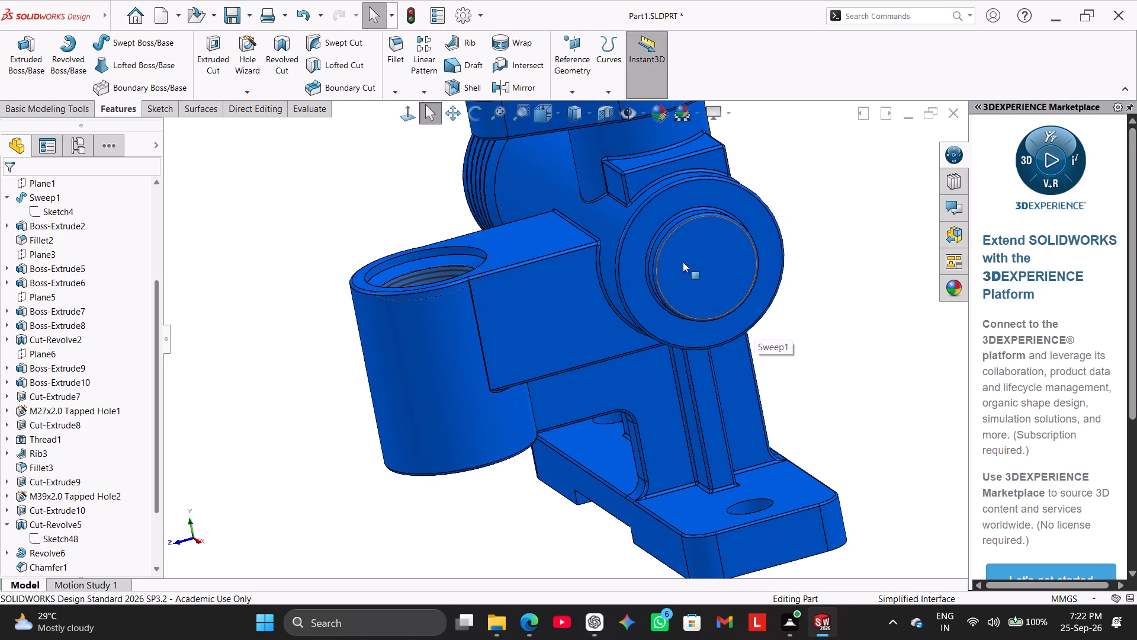
Start a new sketch on the Right Plane and face the view normal to it.
scroll(72, 264, "up", 2)
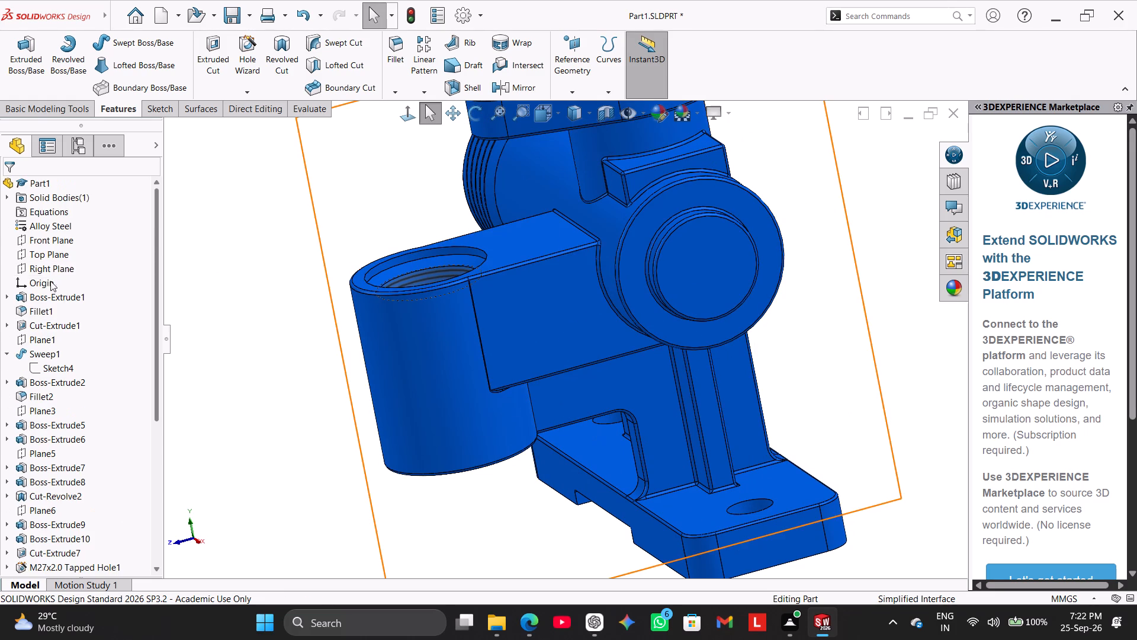
left_click(41, 263)
left_click(59, 252)
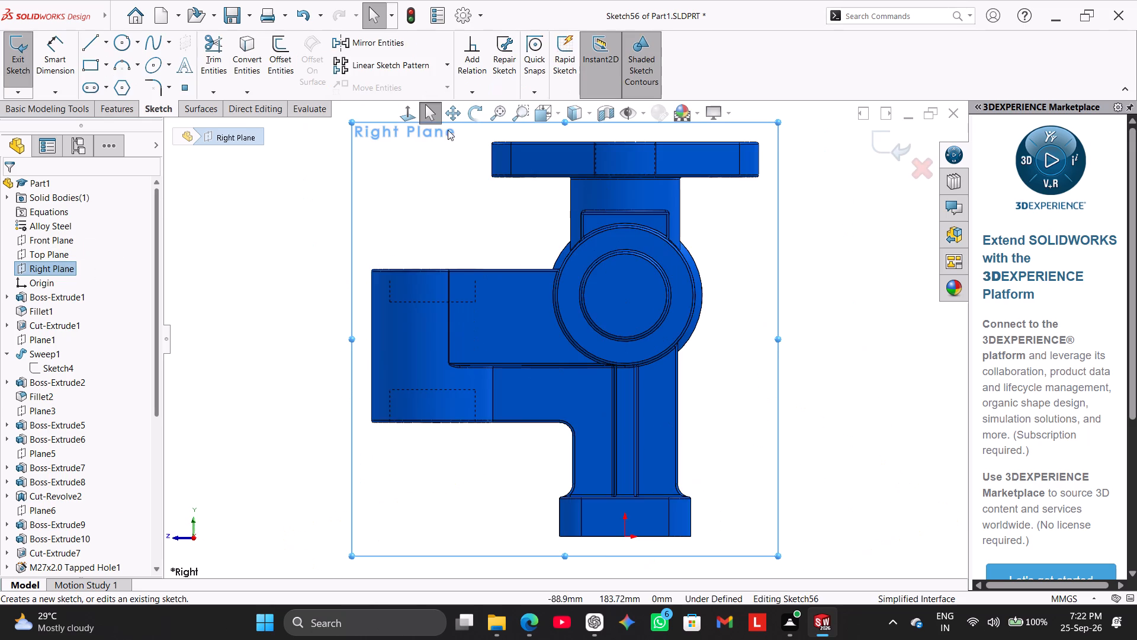
left_click(409, 111)
left_click(409, 111)
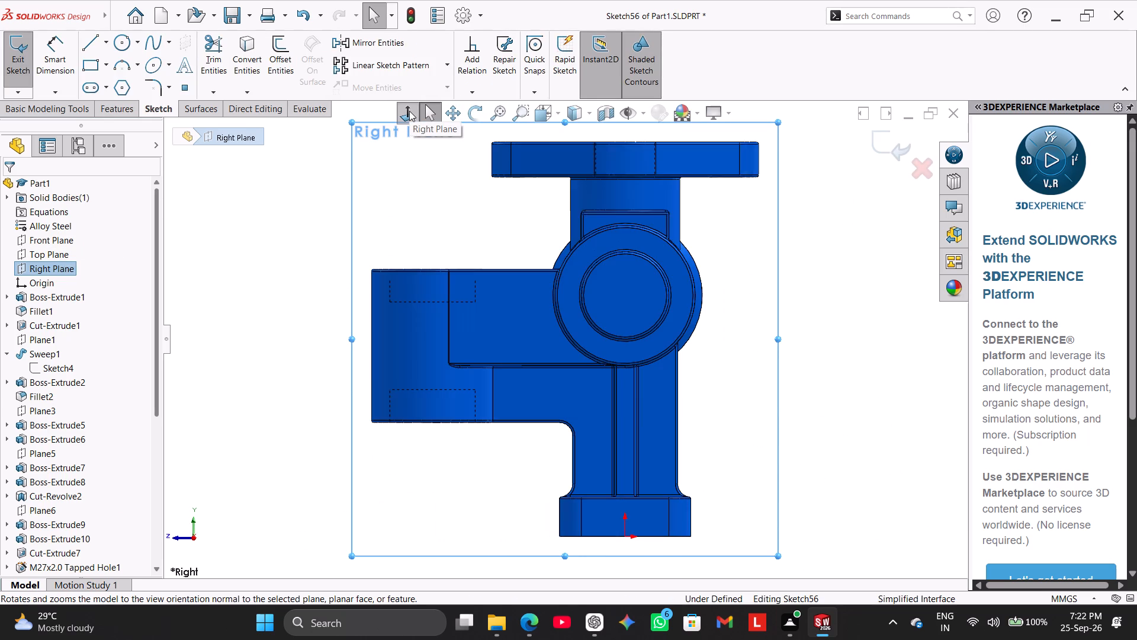
Section the valve body through the Right Plane to examine its internal bores, and restore the full view.
left_click(614, 107)
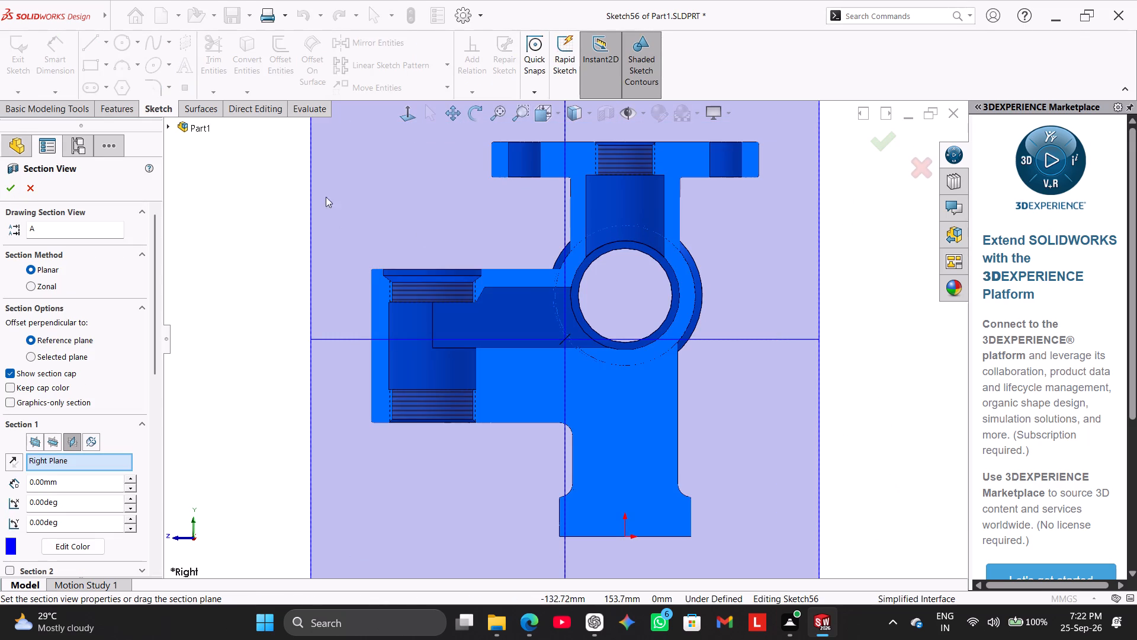
left_click(8, 188)
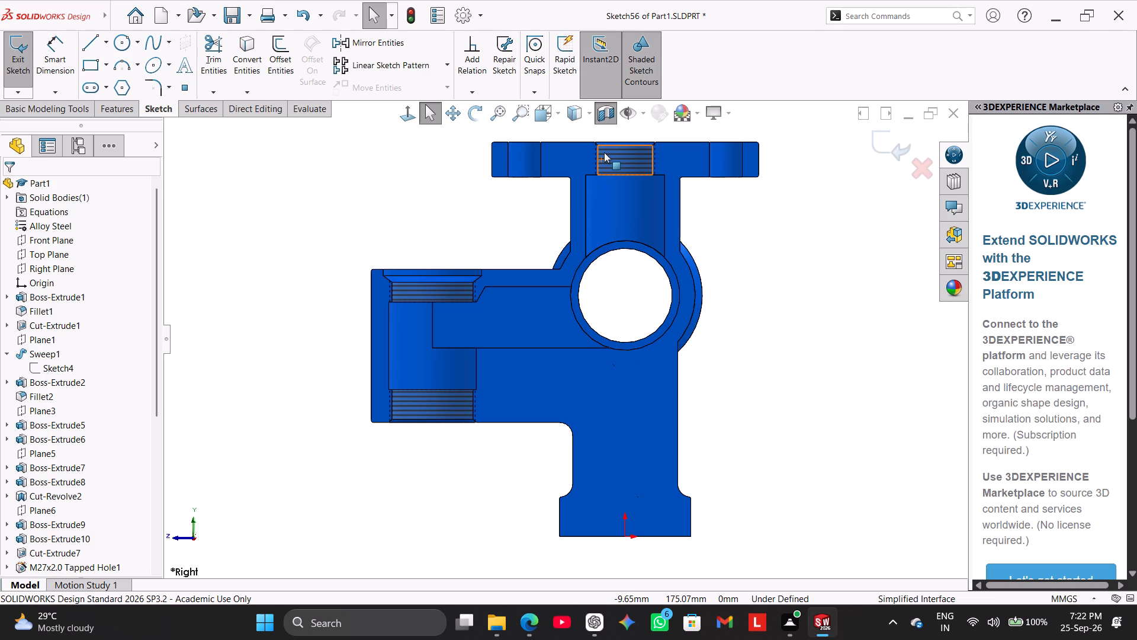
left_click(600, 113)
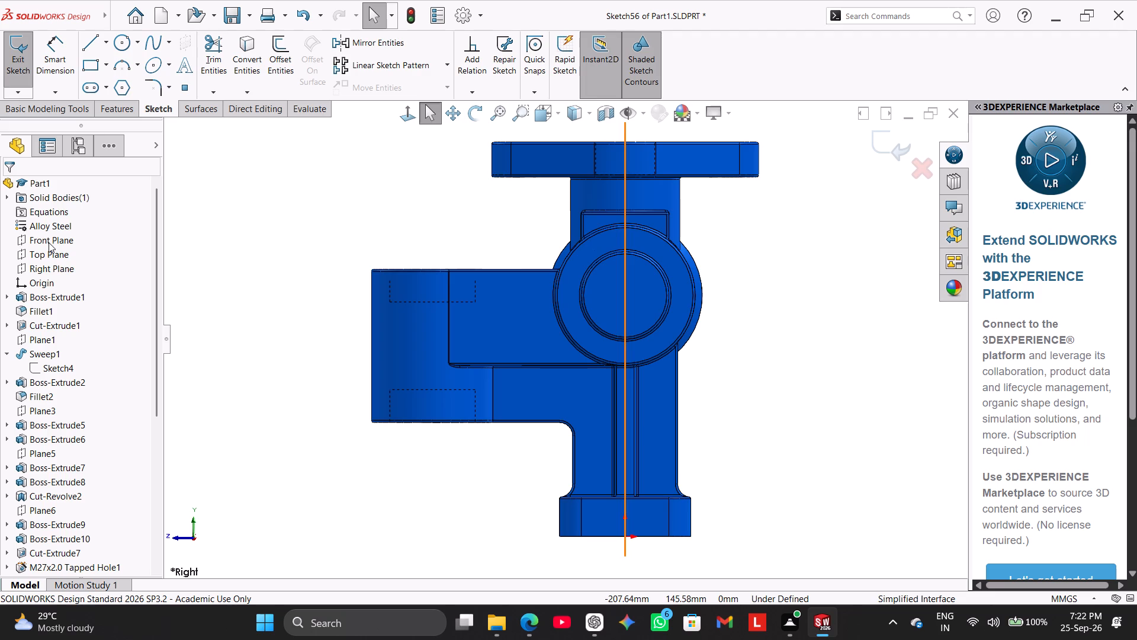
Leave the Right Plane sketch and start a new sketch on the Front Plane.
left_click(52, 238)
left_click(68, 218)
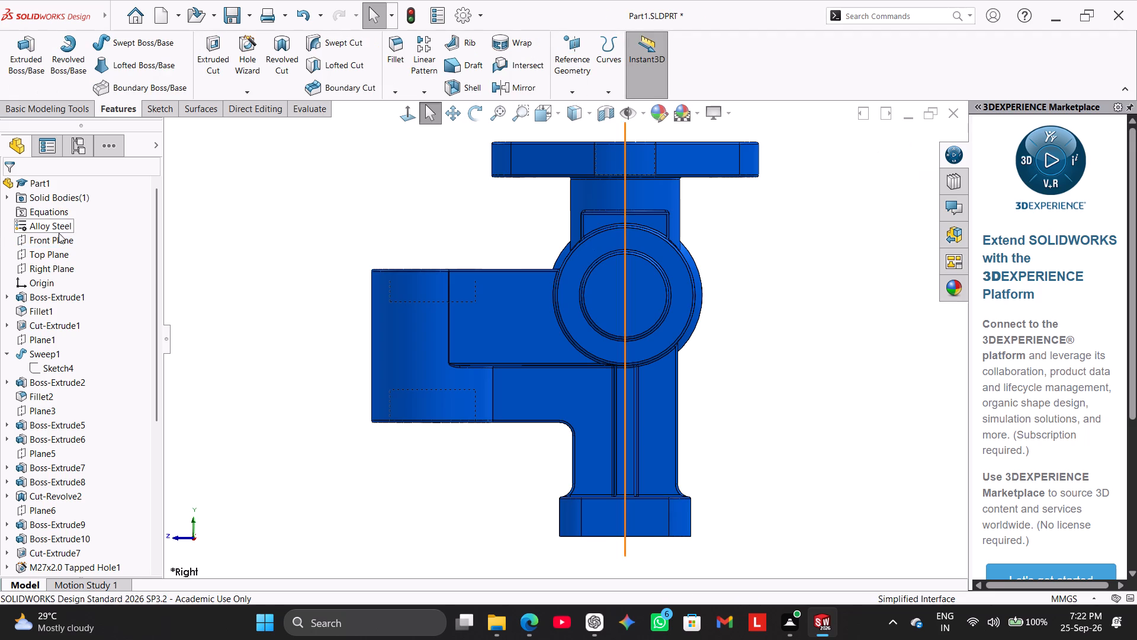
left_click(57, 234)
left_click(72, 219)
Section the valve body through the Front Plane at 0 mm offset, with the view facing the cut.
left_click(605, 110)
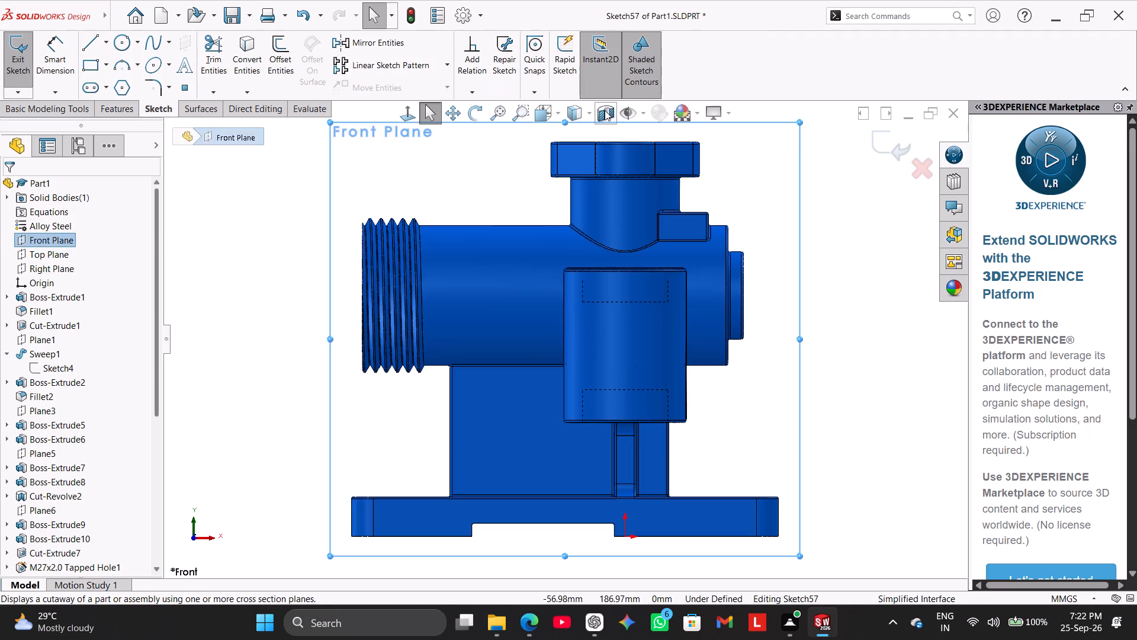
left_click(406, 111)
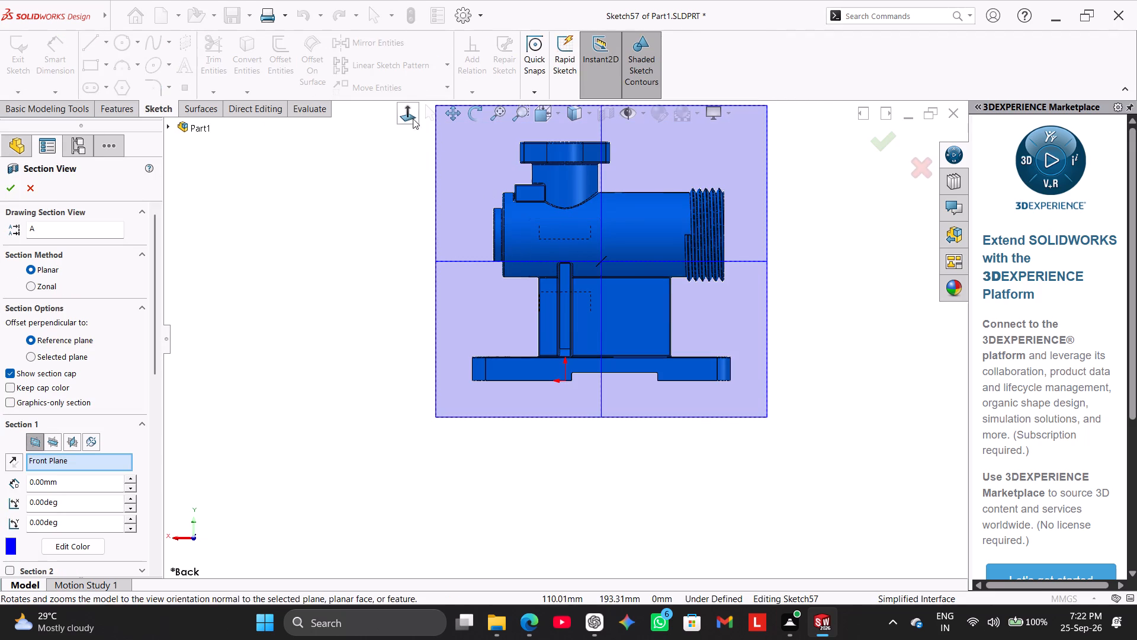
left_click(413, 117)
left_click(7, 187)
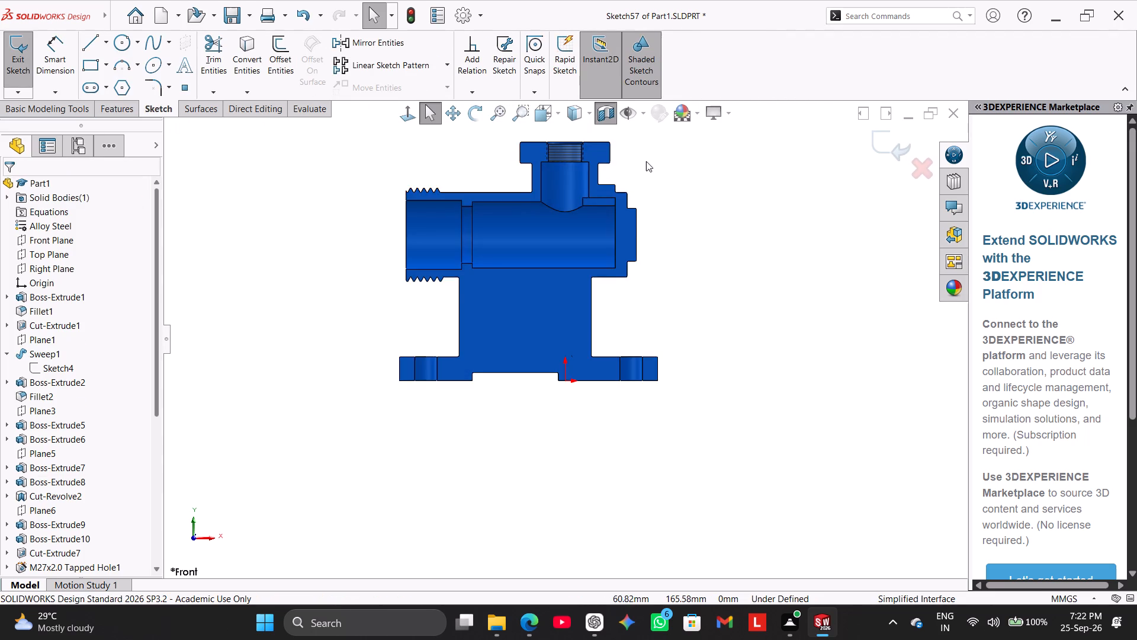
Examine the sectioned main bore, top port and wall thicknesses from the front and all around, and remove the section view.
scroll(646, 161, "down", 2)
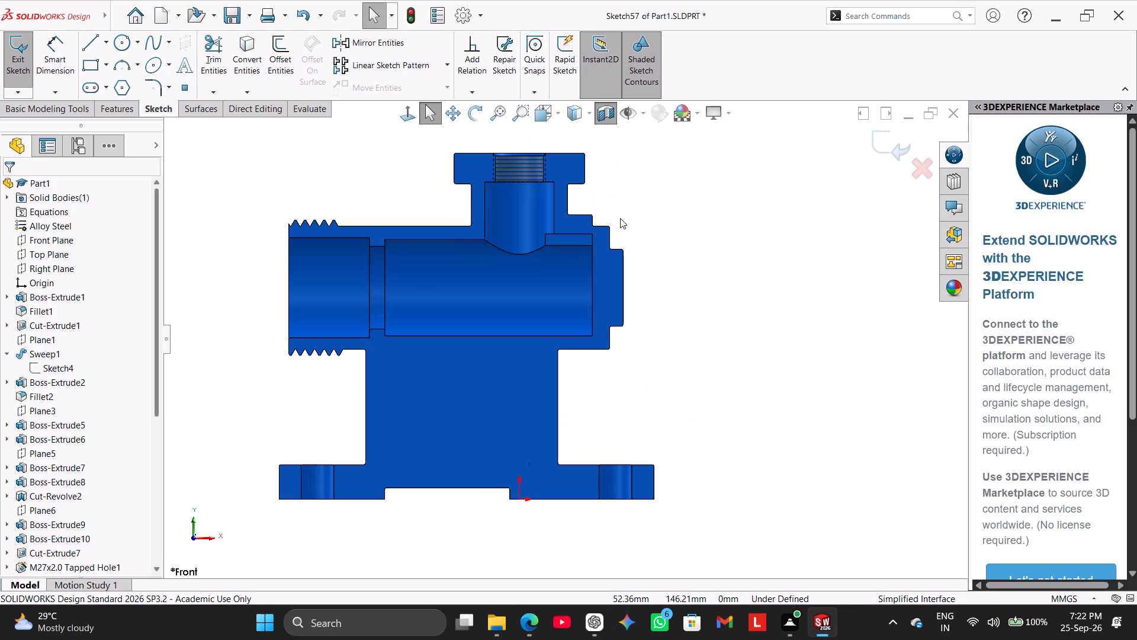
scroll(620, 218, "down", 2)
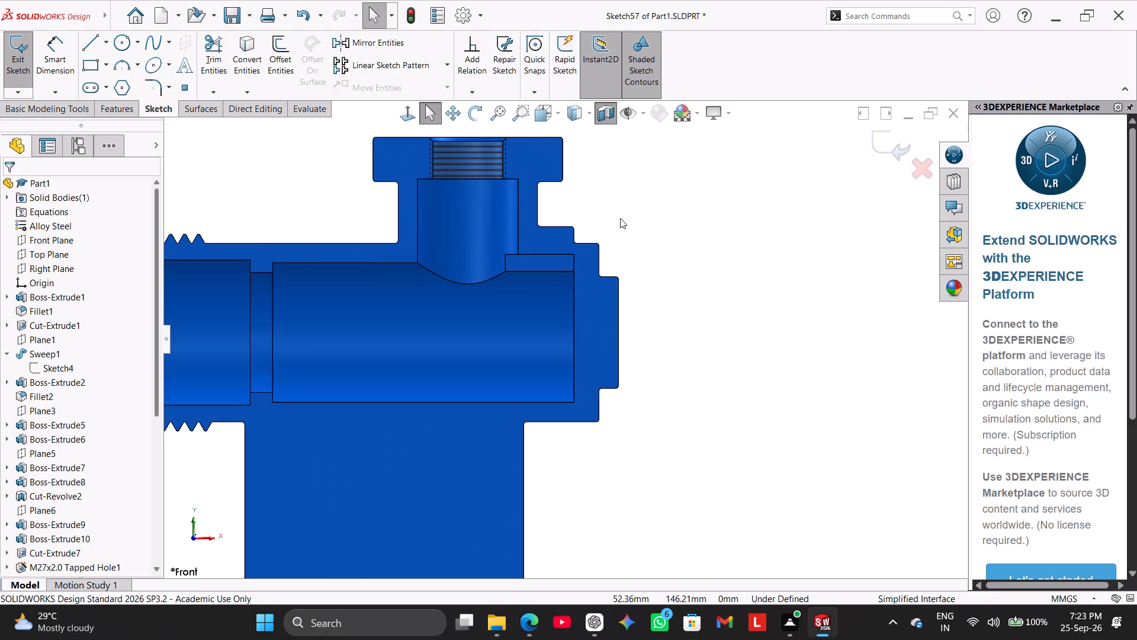
scroll(620, 218, "up", 2)
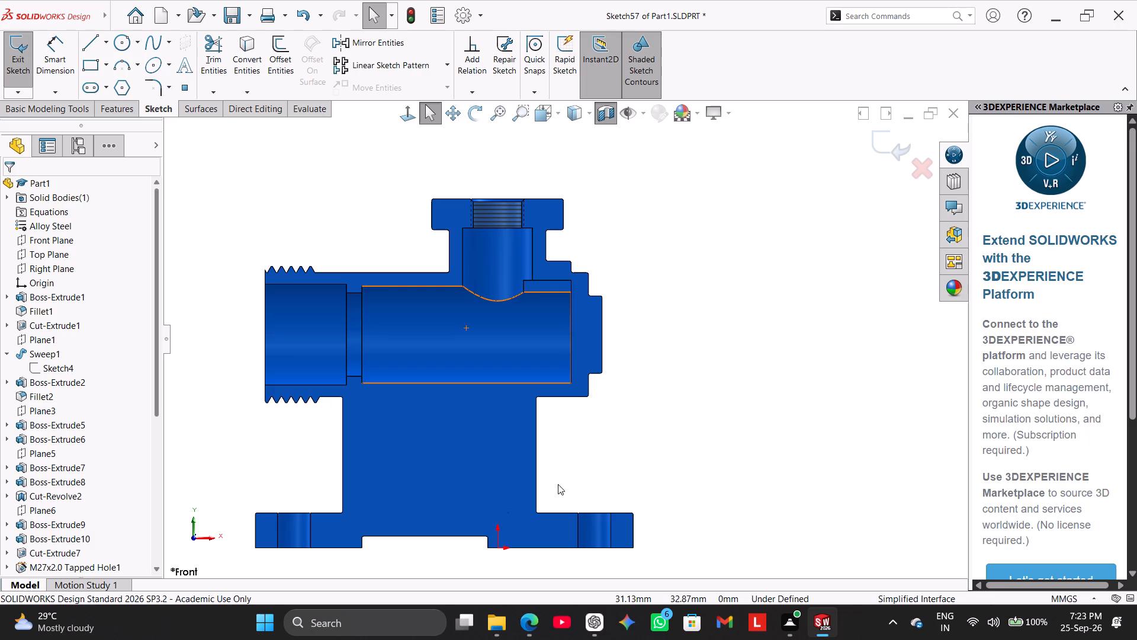
middle_click_drag(591, 461, 545, 508)
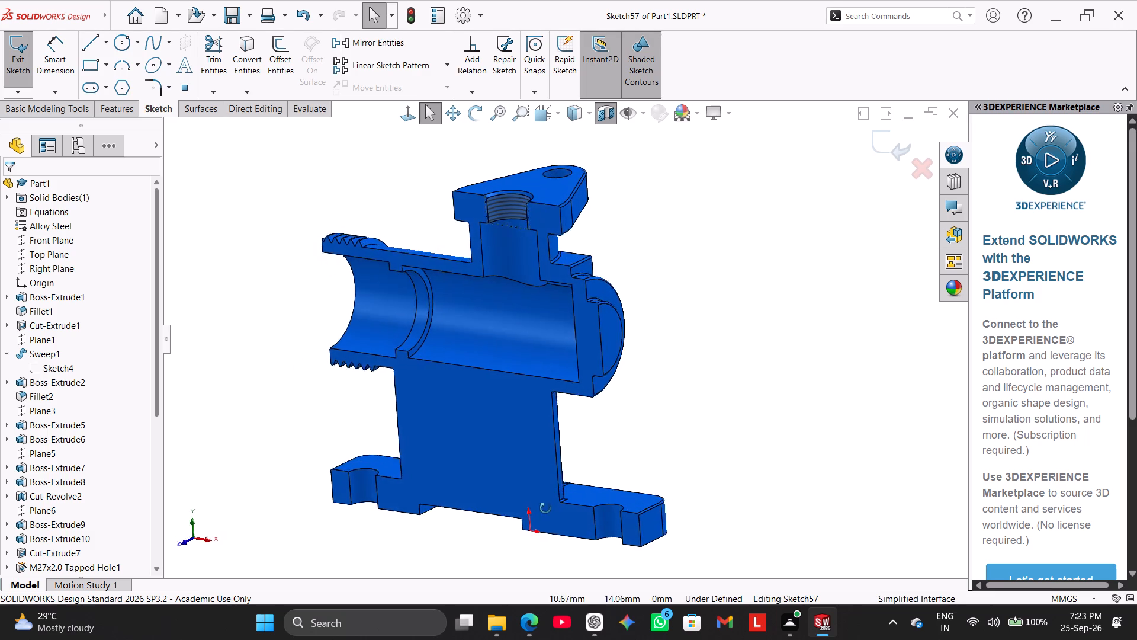
middle_click_drag(545, 508, 526, 533)
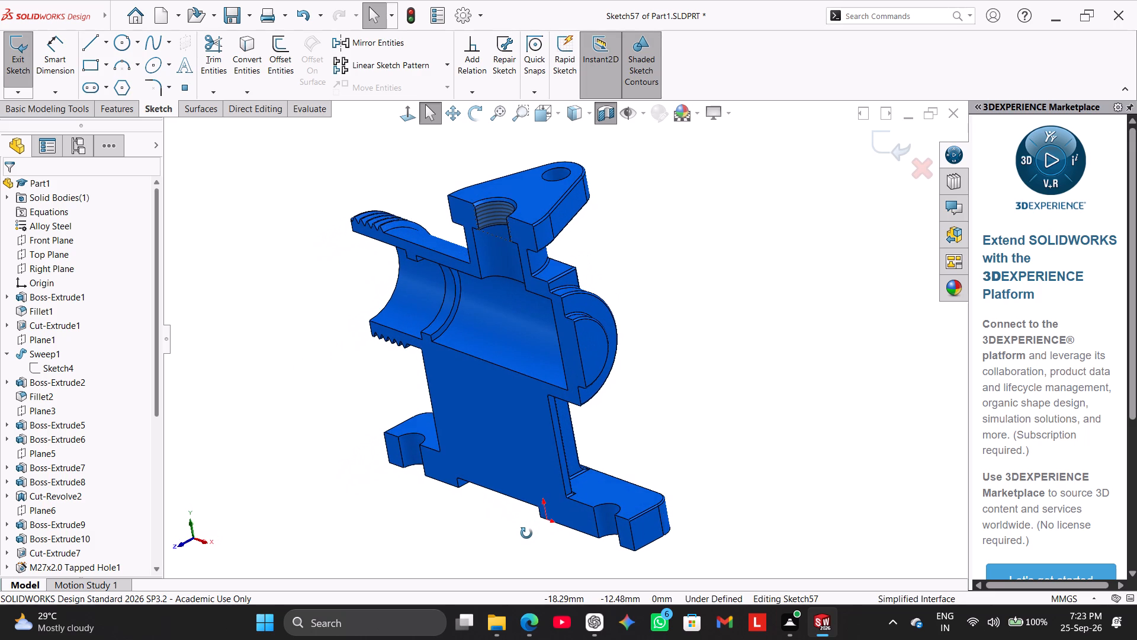
middle_click_drag(526, 533, 574, 521)
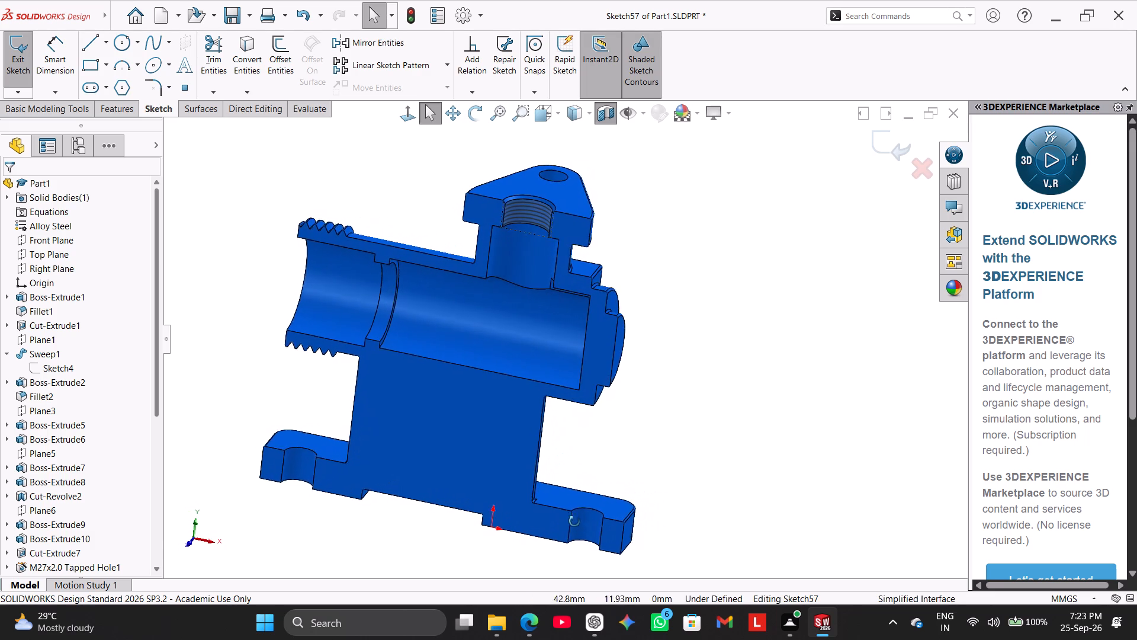
middle_click_drag(574, 521, 692, 494)
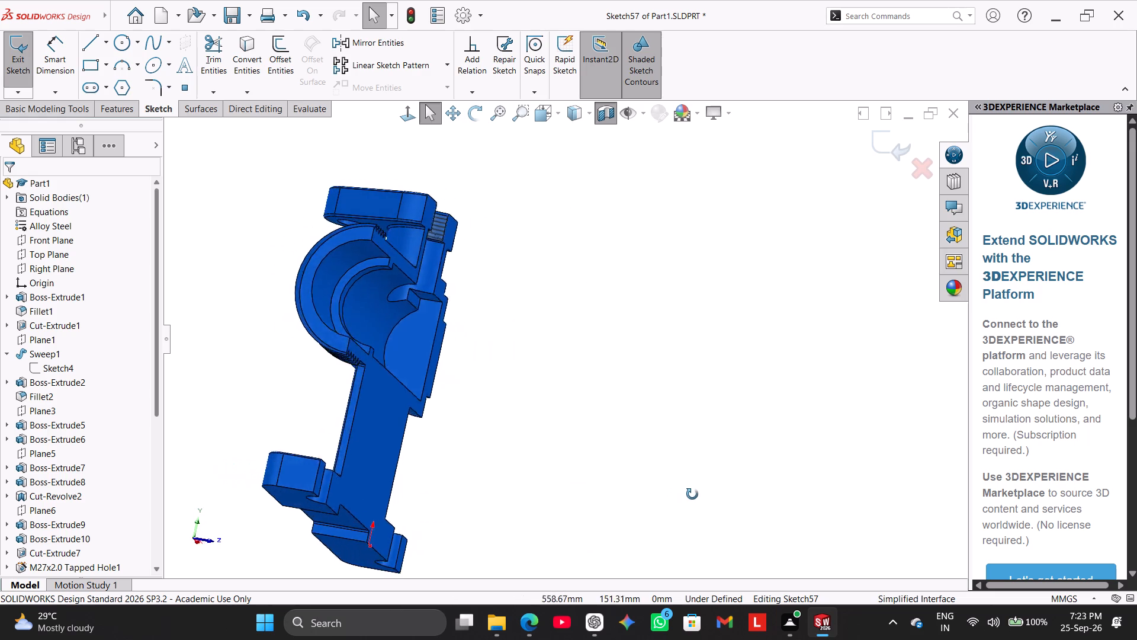
middle_click_drag(692, 494, 737, 506)
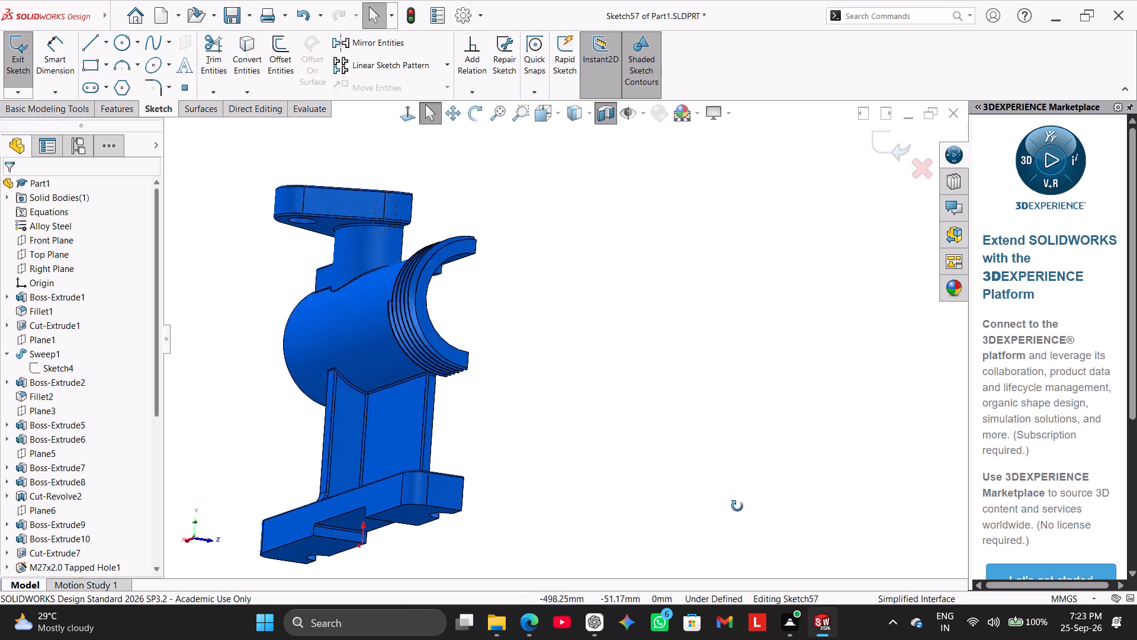
middle_click_drag(737, 506, 860, 522)
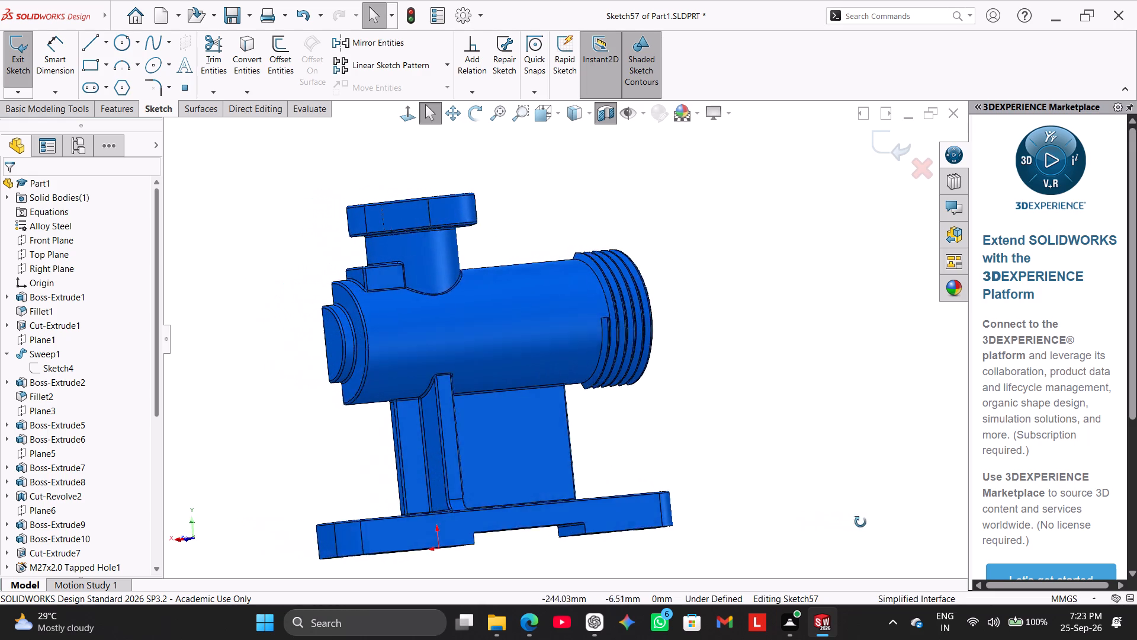
middle_click_drag(860, 522, 913, 518)
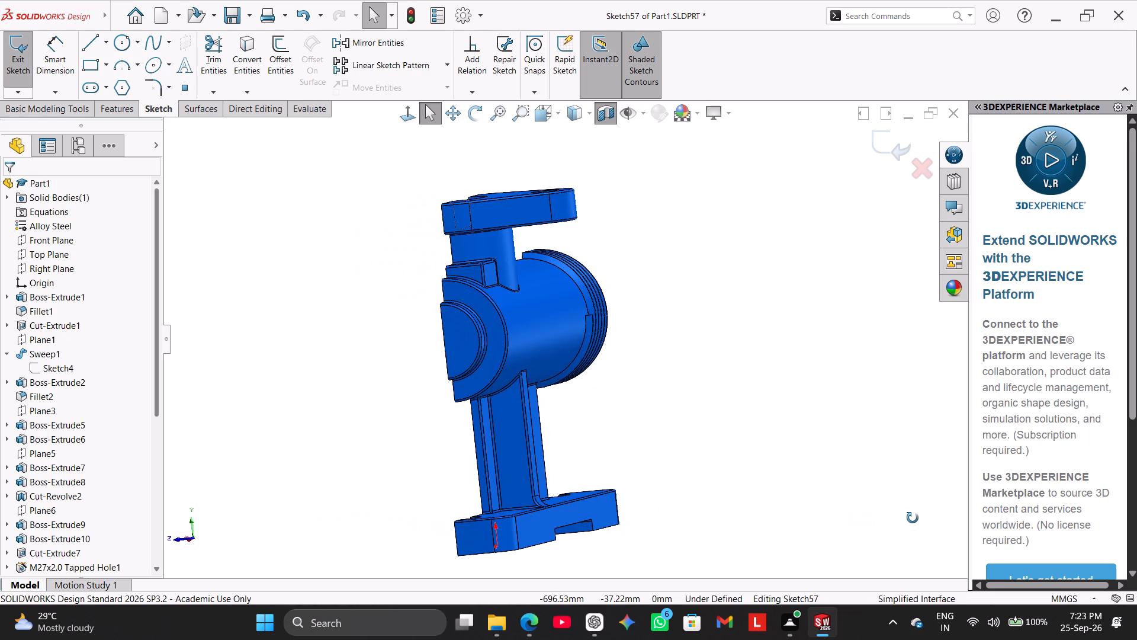
middle_click_drag(913, 518, 992, 516)
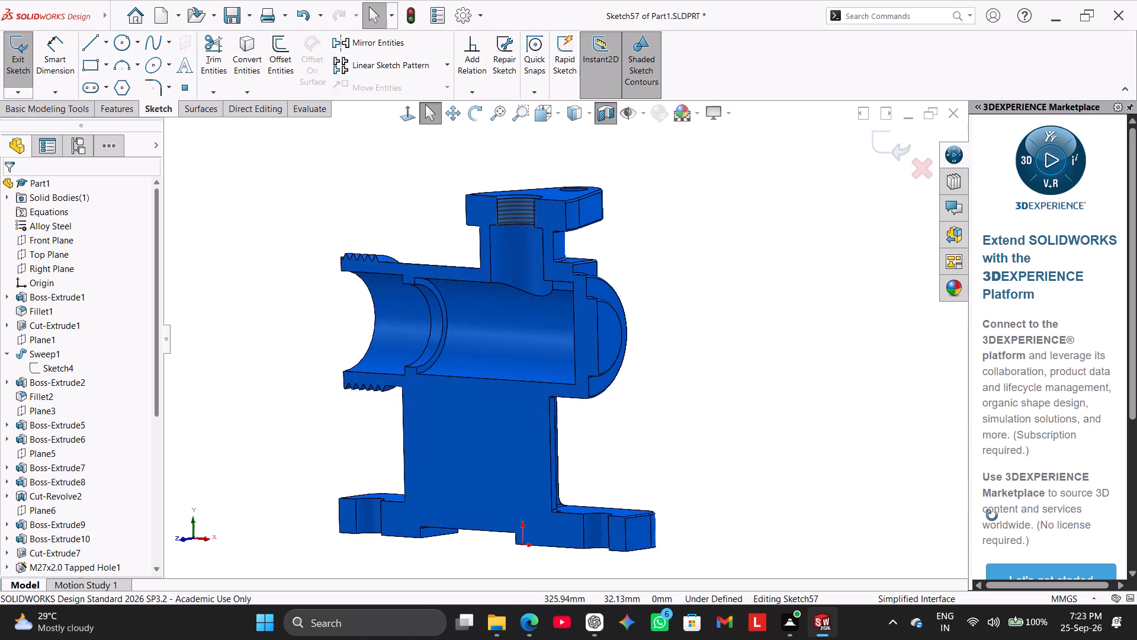
middle_click_drag(992, 516, 740, 528)
left_click(603, 111)
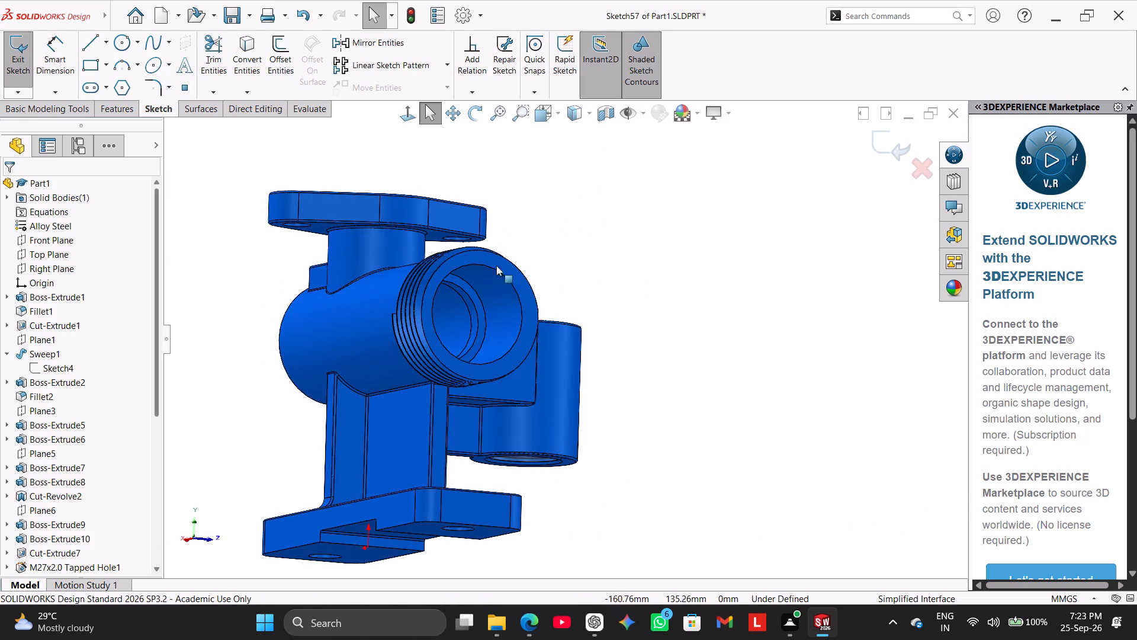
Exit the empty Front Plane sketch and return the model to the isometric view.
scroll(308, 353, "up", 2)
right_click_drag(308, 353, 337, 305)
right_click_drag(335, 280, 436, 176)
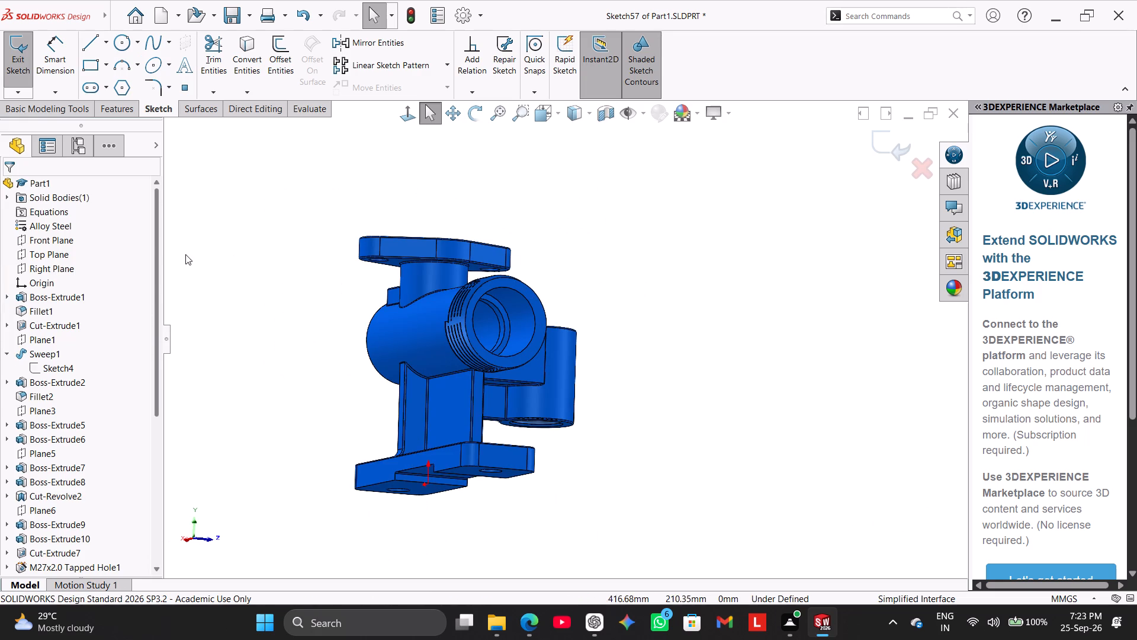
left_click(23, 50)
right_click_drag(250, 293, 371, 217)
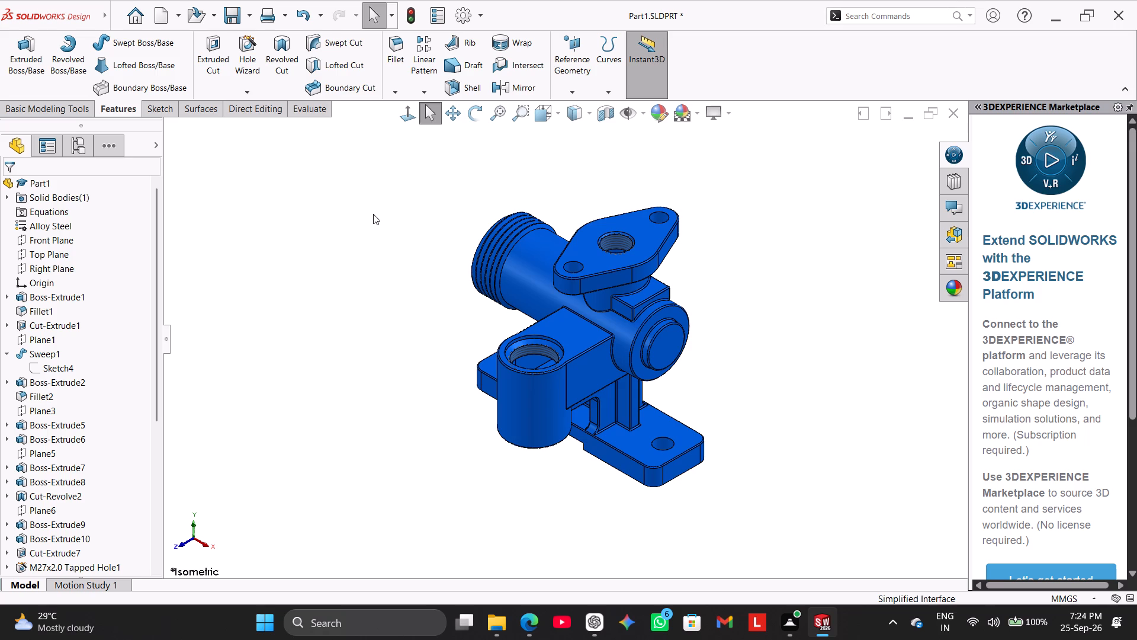
Examine the complete valve body all around, including the threaded end, ribs and base, and return to the isometric view.
middle_click_drag(366, 314, 471, 355)
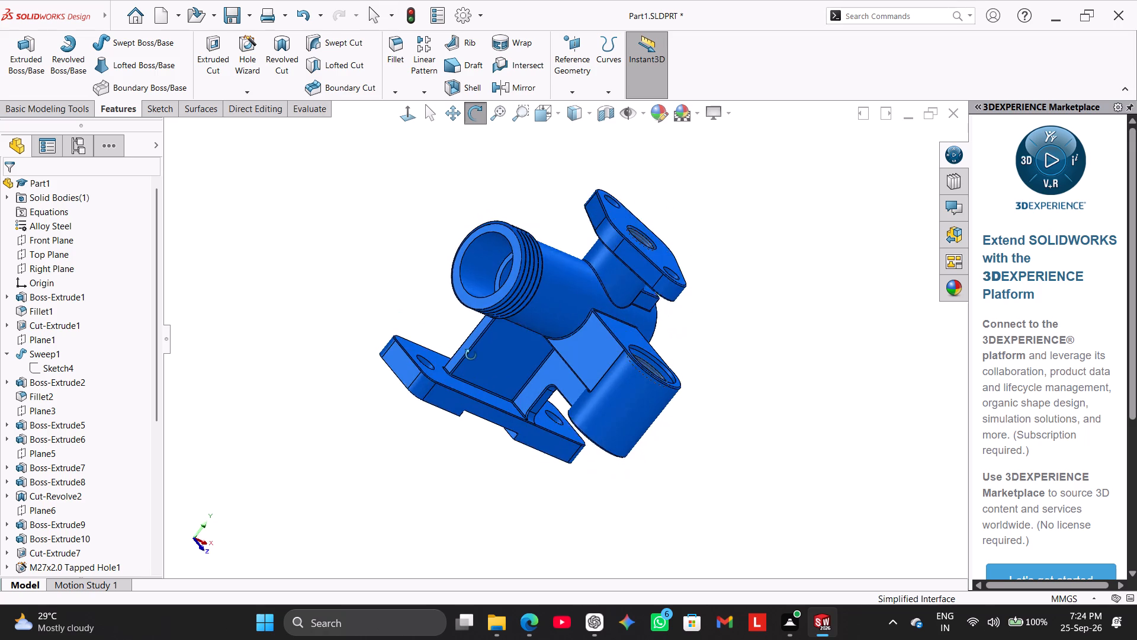
middle_click_drag(471, 355, 588, 385)
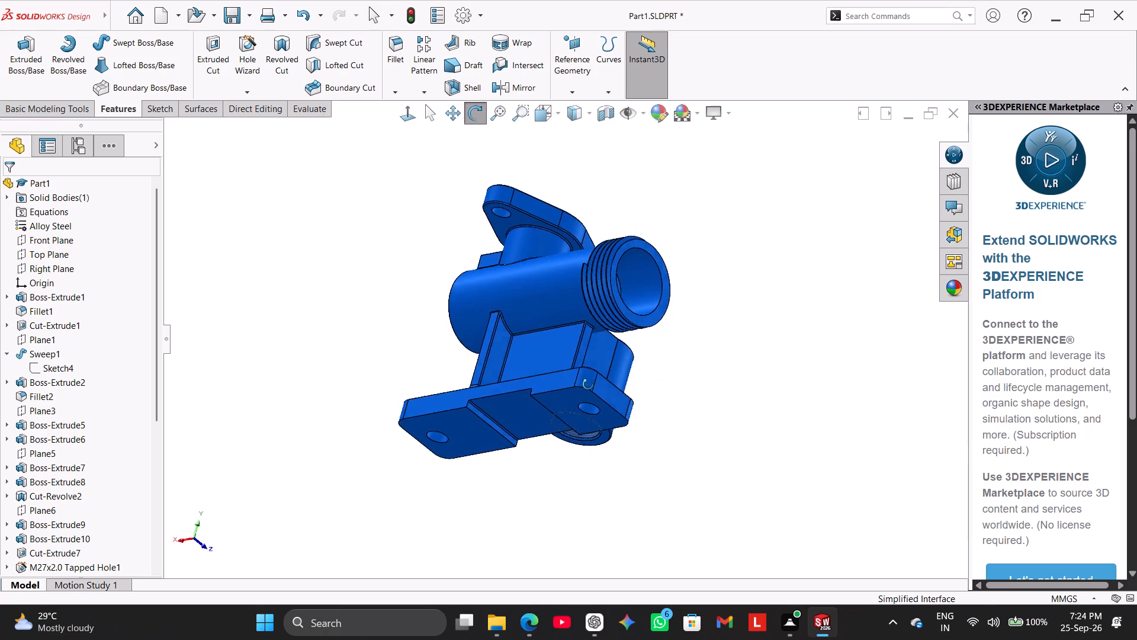
middle_click_drag(588, 385, 800, 450)
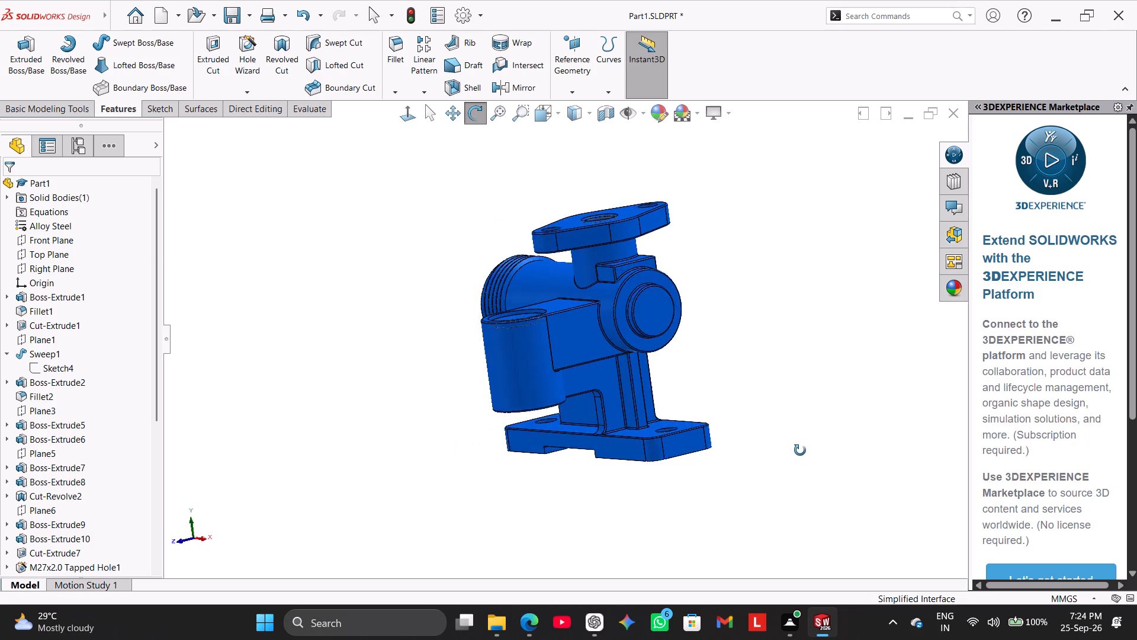
middle_click_drag(800, 450, 859, 414)
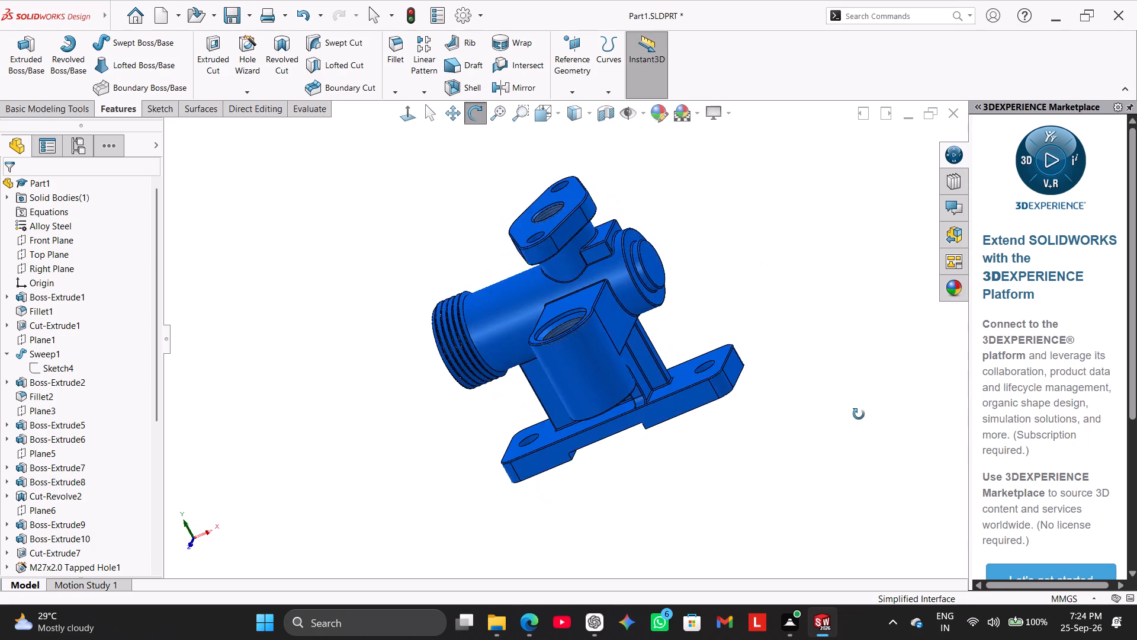
middle_click_drag(859, 414, 1059, 345)
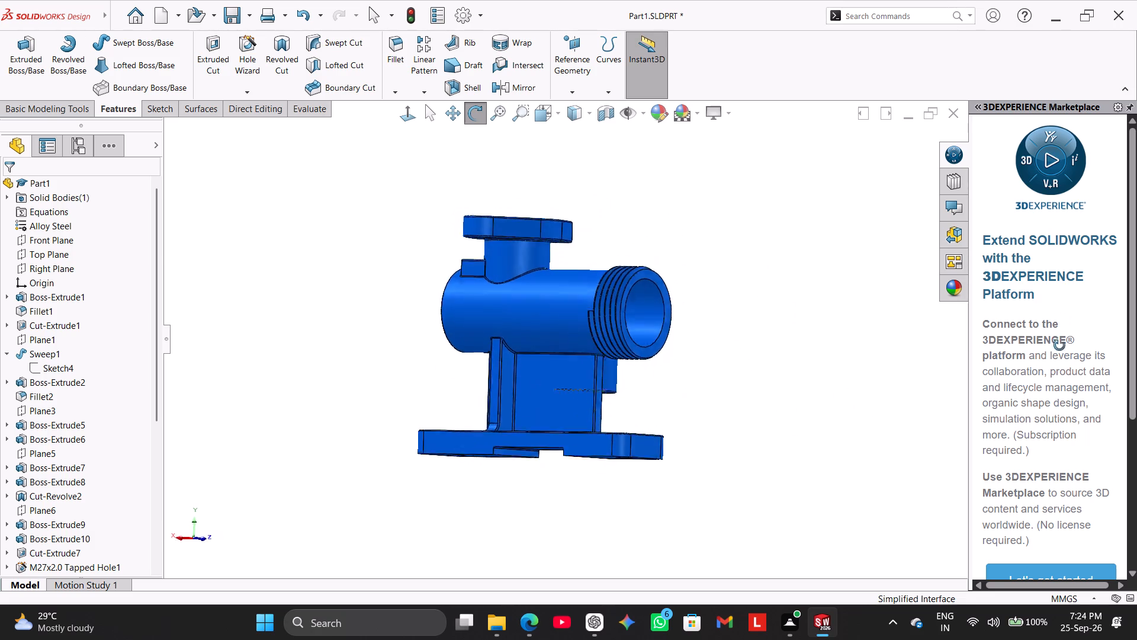
middle_click_drag(1059, 345, 828, 423)
right_click_drag(276, 412, 361, 319)
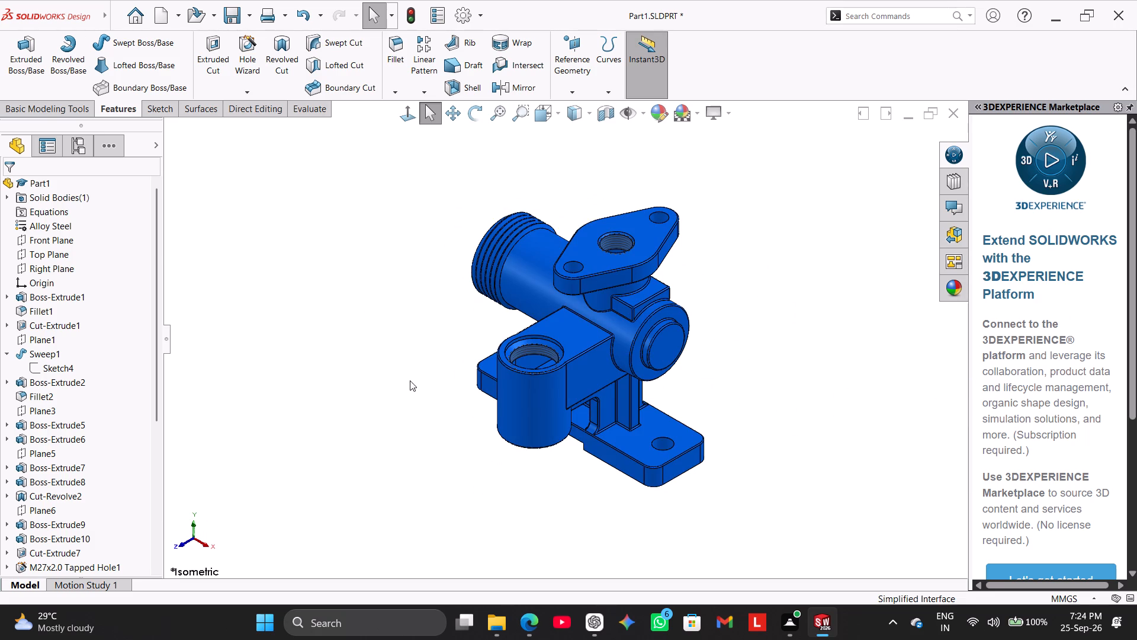
Examine the underside of the base and side boss and the body from the top, ending in the isometric view.
middle_click_drag(403, 346, 359, 175)
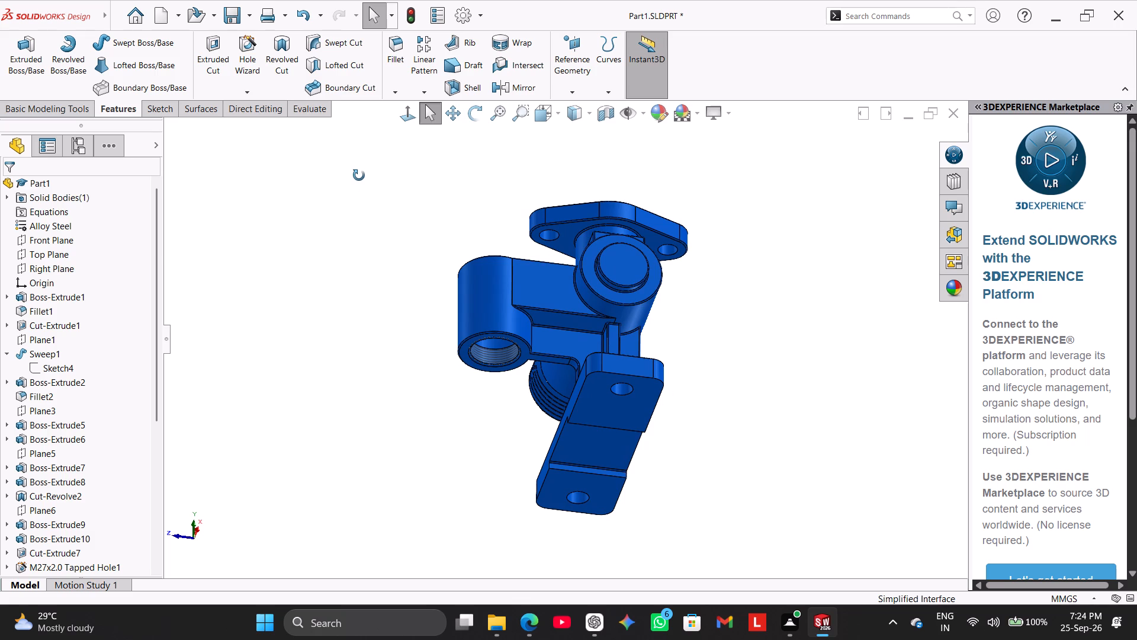
middle_click_drag(359, 175, 359, 187)
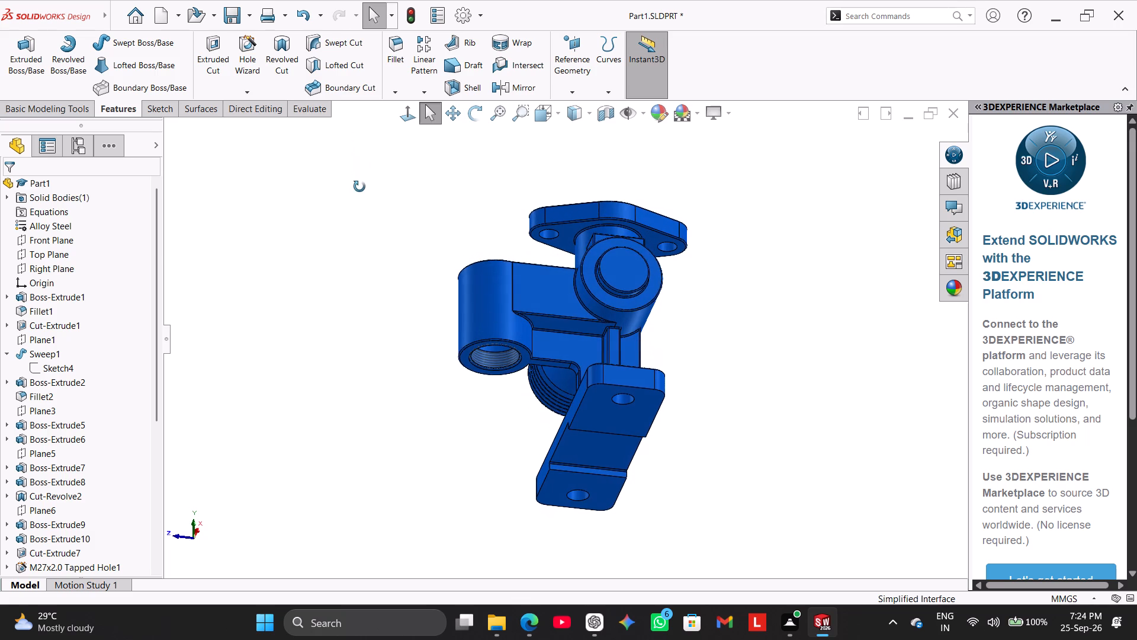
middle_click_drag(359, 187, 359, 187)
middle_click_drag(367, 320, 372, 208)
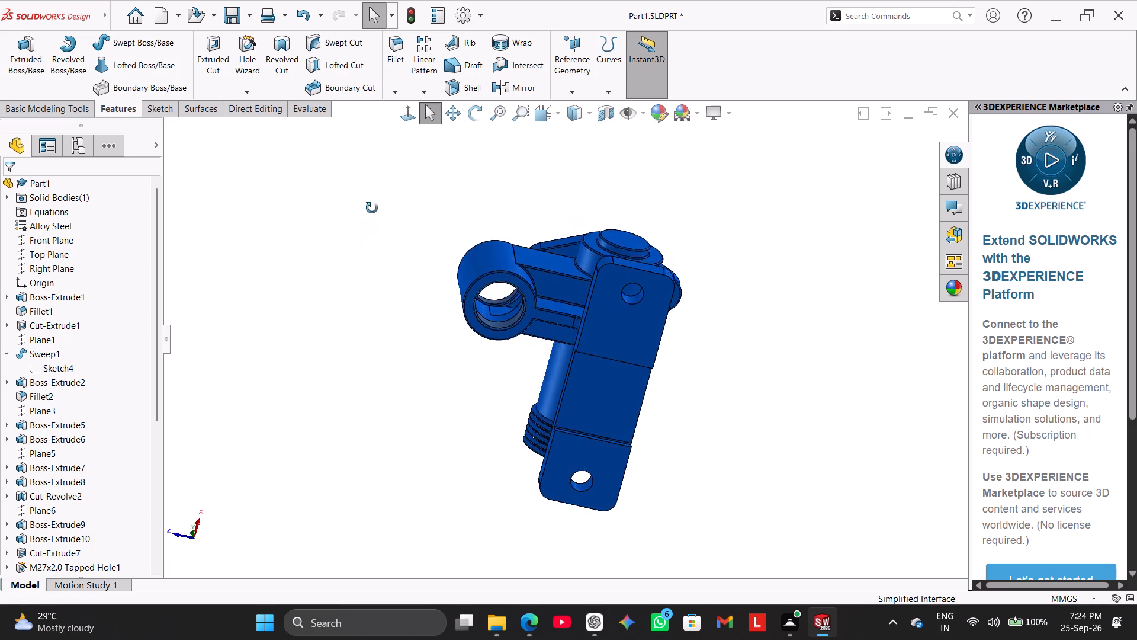
middle_click_drag(372, 208, 368, 255)
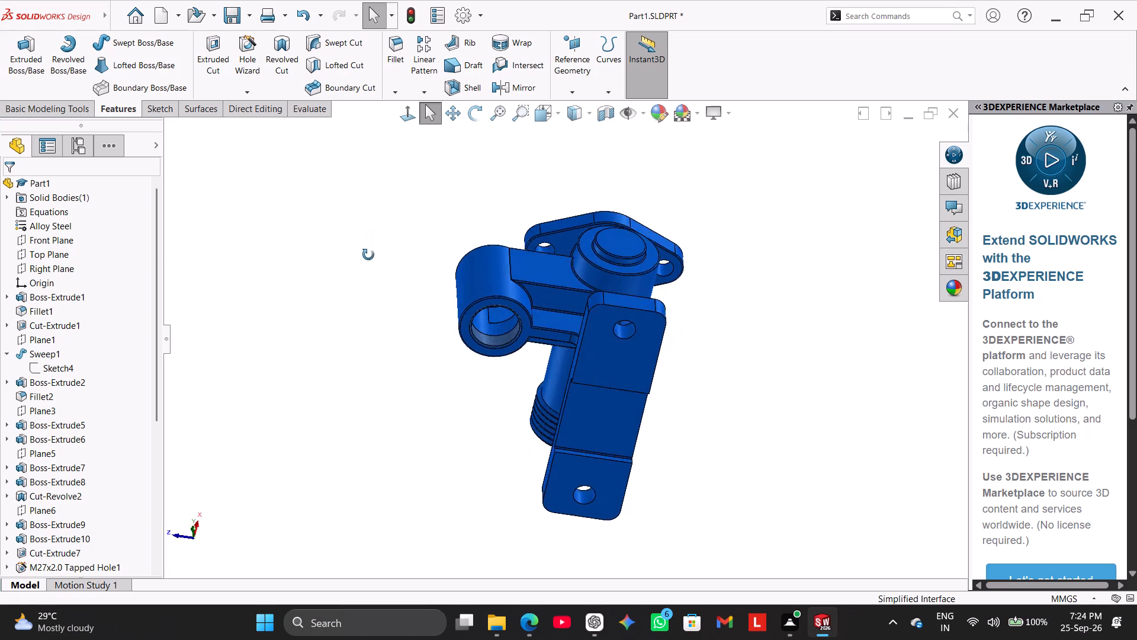
middle_click_drag(368, 255, 436, 363)
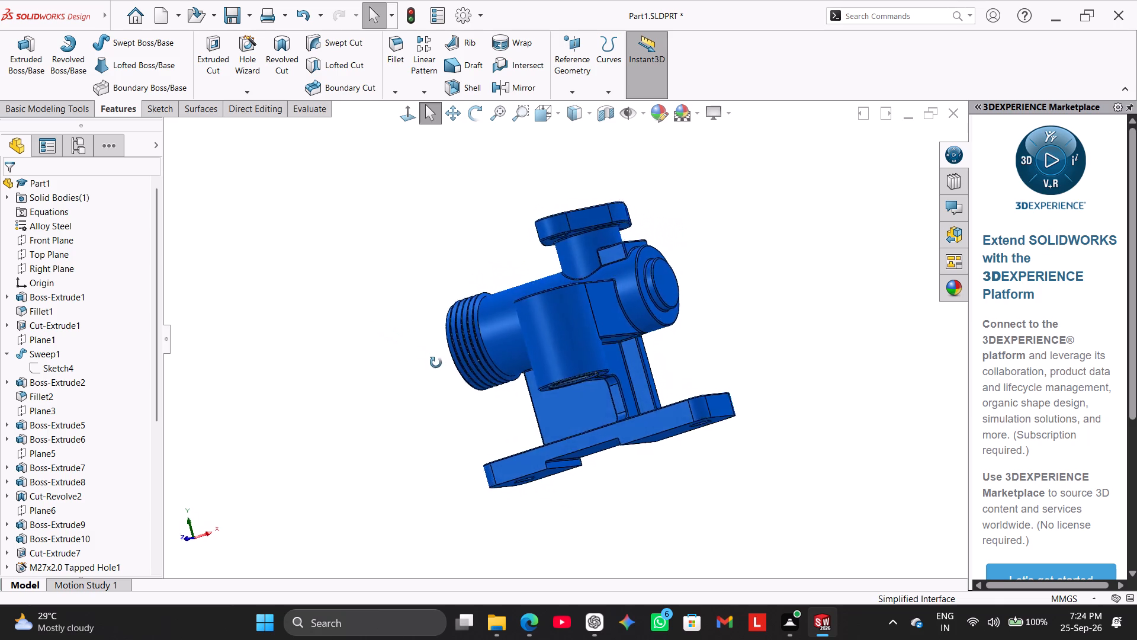
middle_click_drag(436, 363, 445, 398)
right_click_drag(375, 370, 399, 287)
right_click_drag(290, 332, 333, 236)
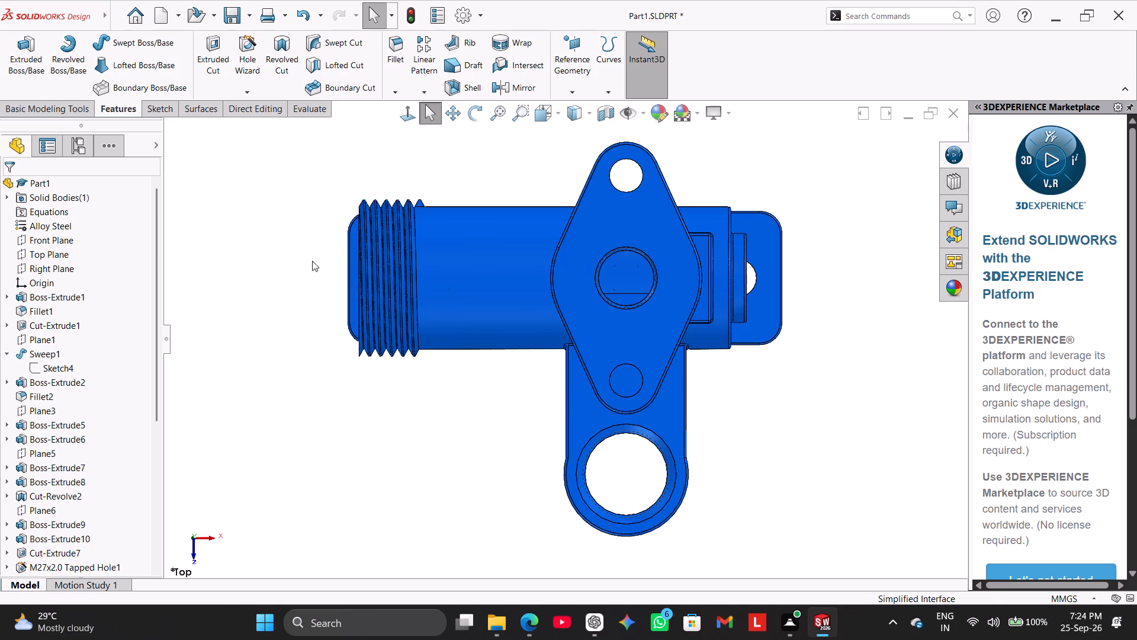
right_click_drag(301, 330, 388, 229)
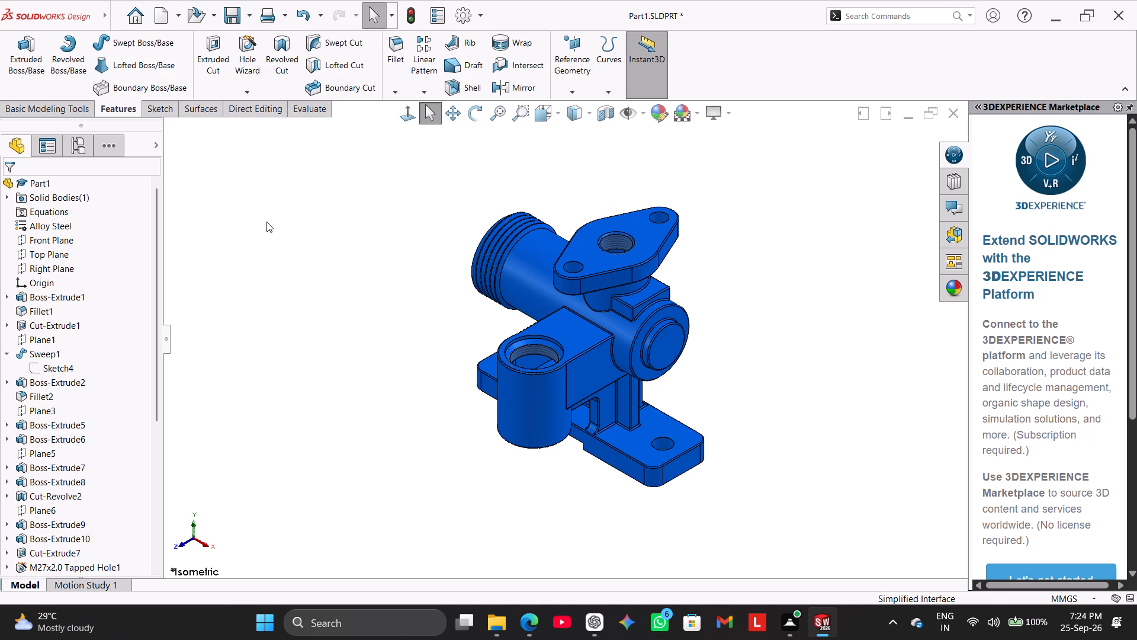
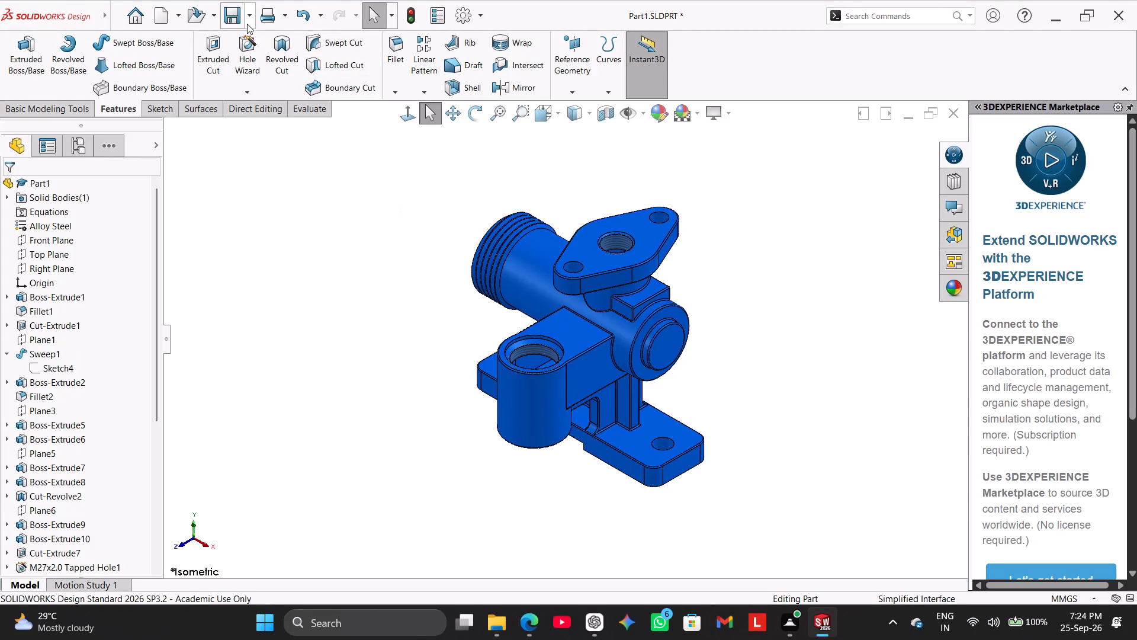
Save the part under the name Valve Housing in the Internship Works folder, copying the run name from the ChatGPT page in the browser.
left_click(247, 20)
left_click(264, 53)
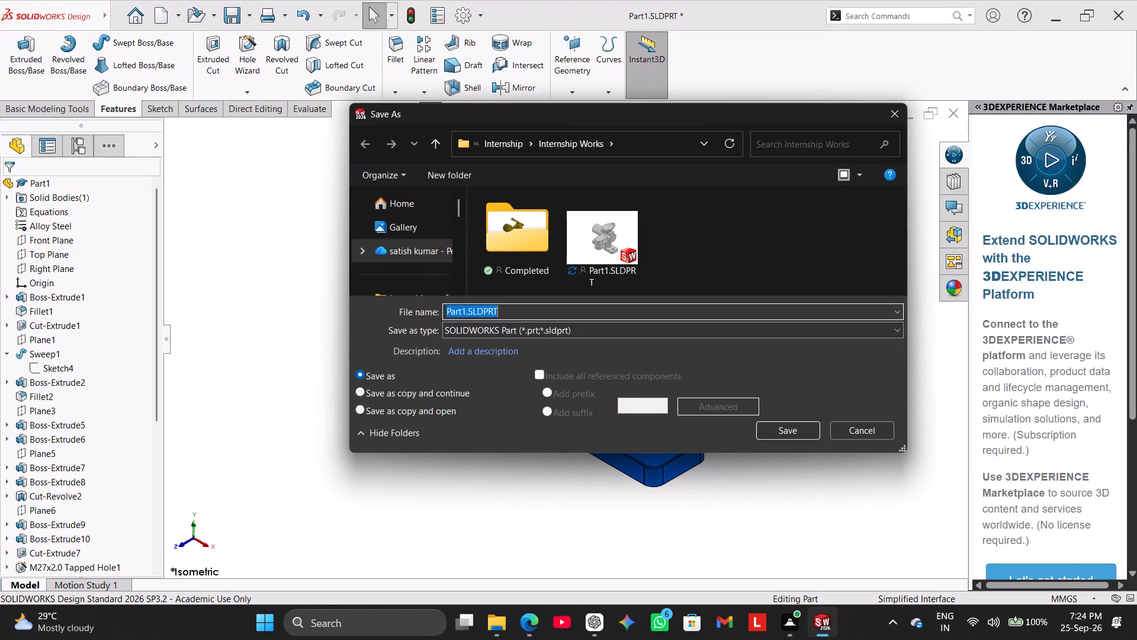
key("ctrl+v")
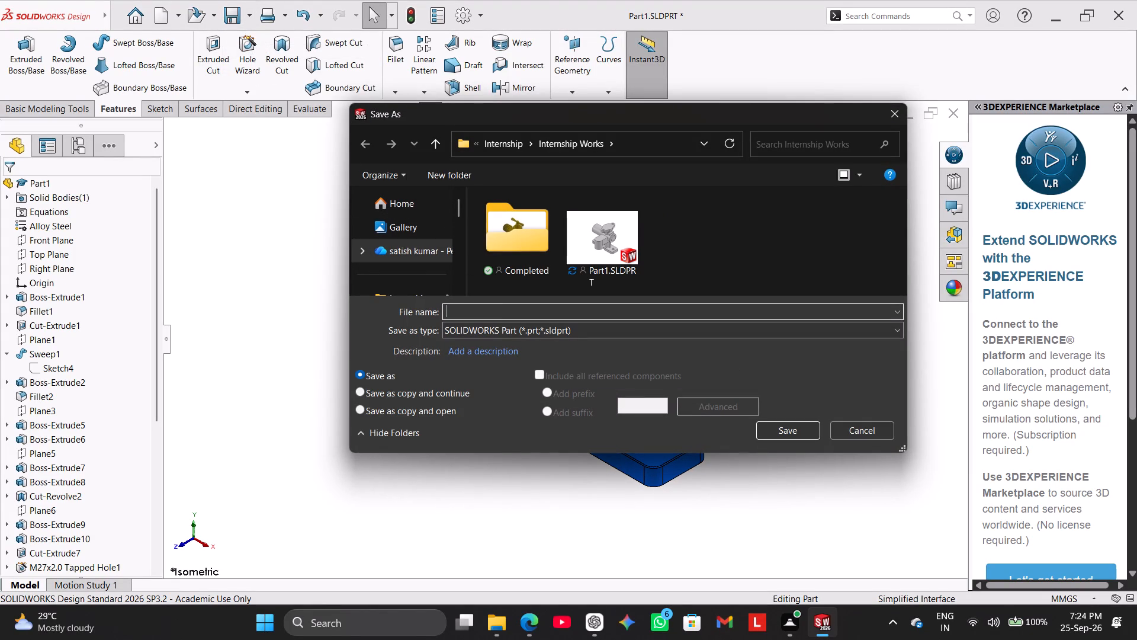
left_click(599, 631)
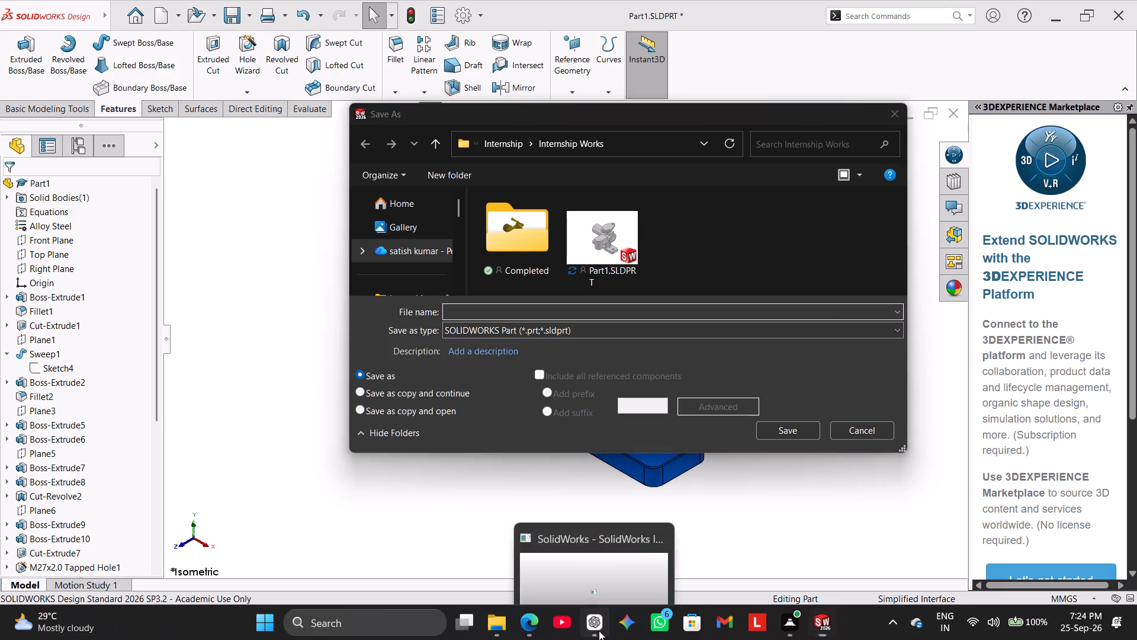
left_click(932, 231)
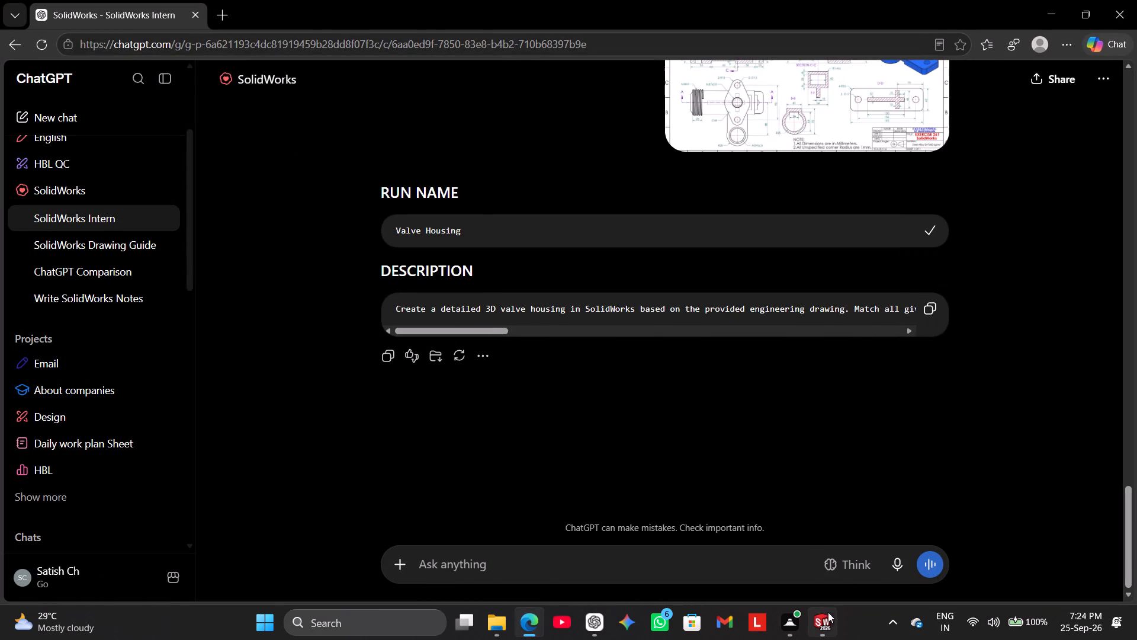
left_click(827, 614)
key("ctrl+v")
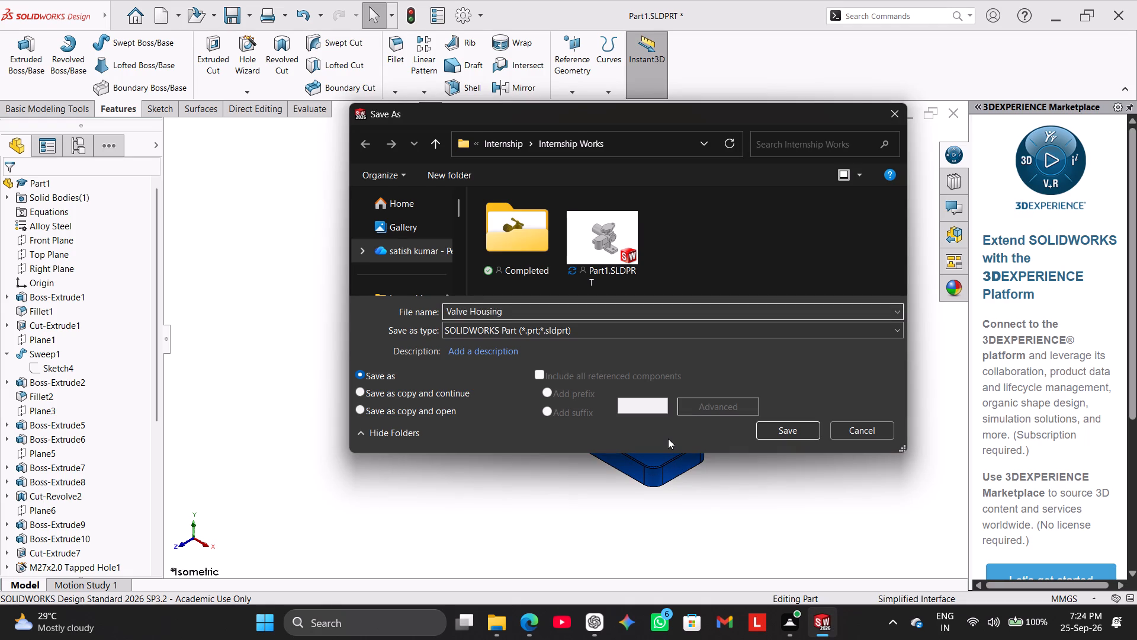
key("Return")
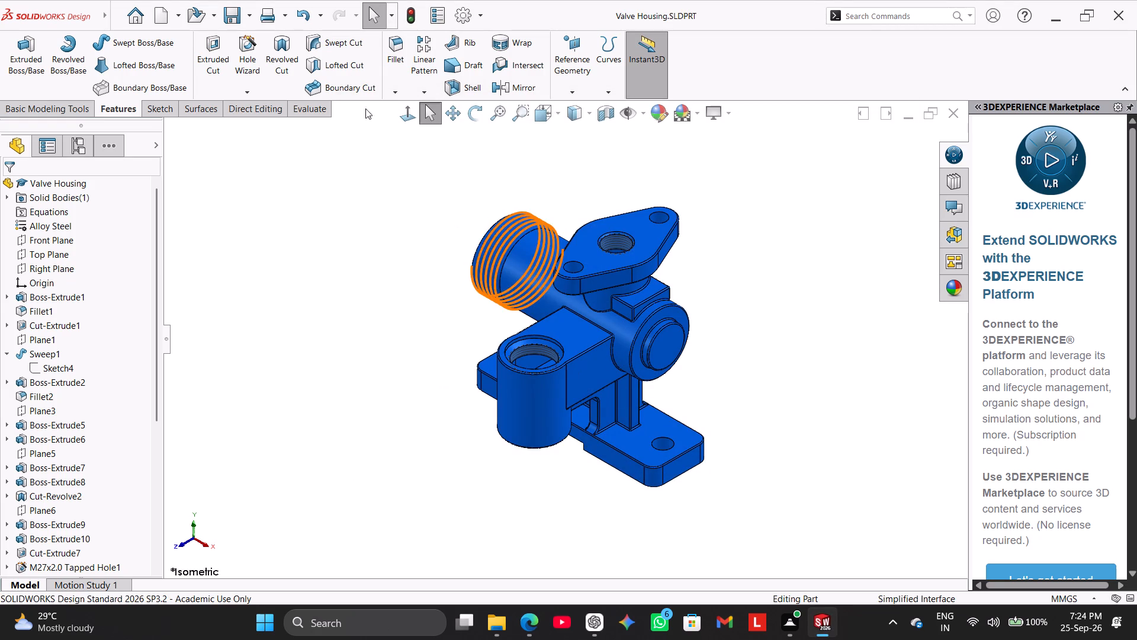
Export the part as the PDF file Valve Housing.pdf in the Internship Works folder.
left_click(250, 9)
left_click(262, 52)
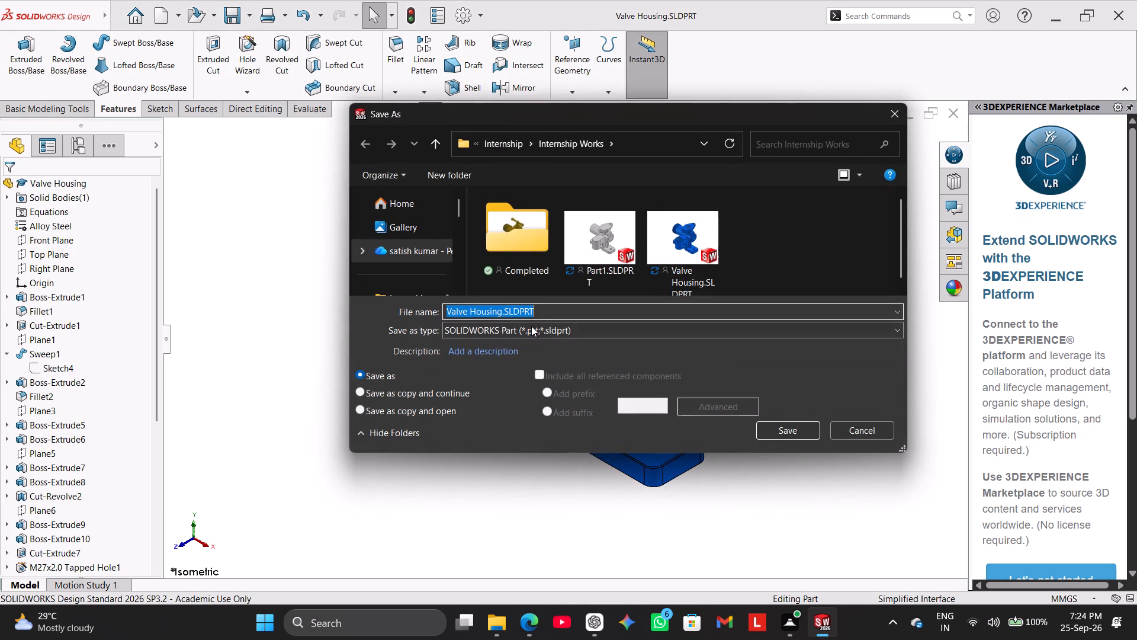
left_click(538, 332)
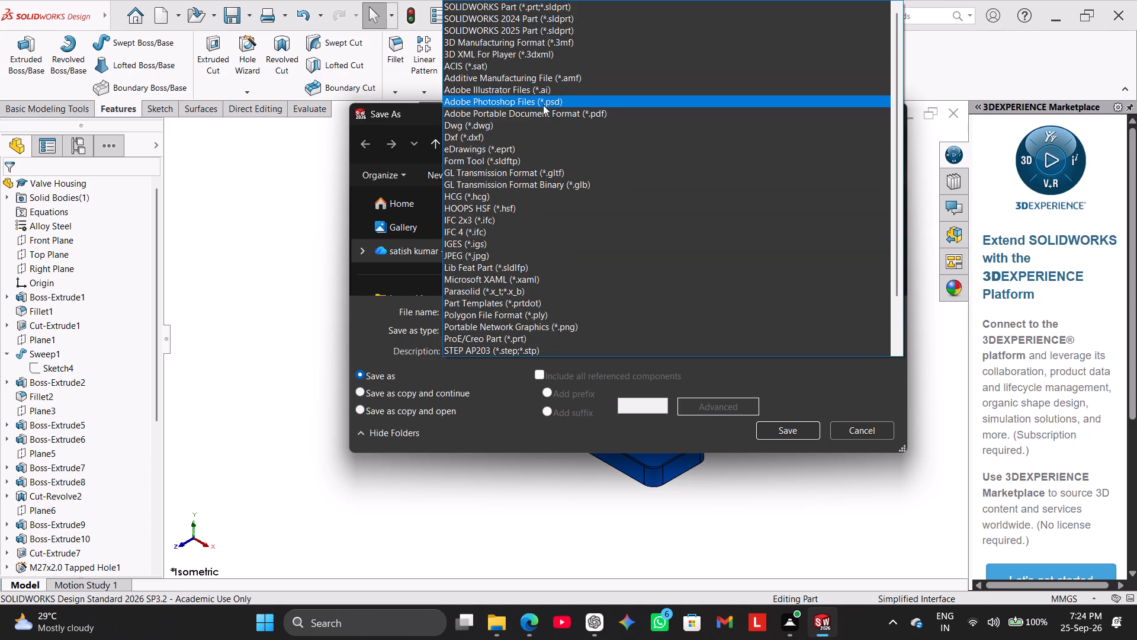
left_click(532, 111)
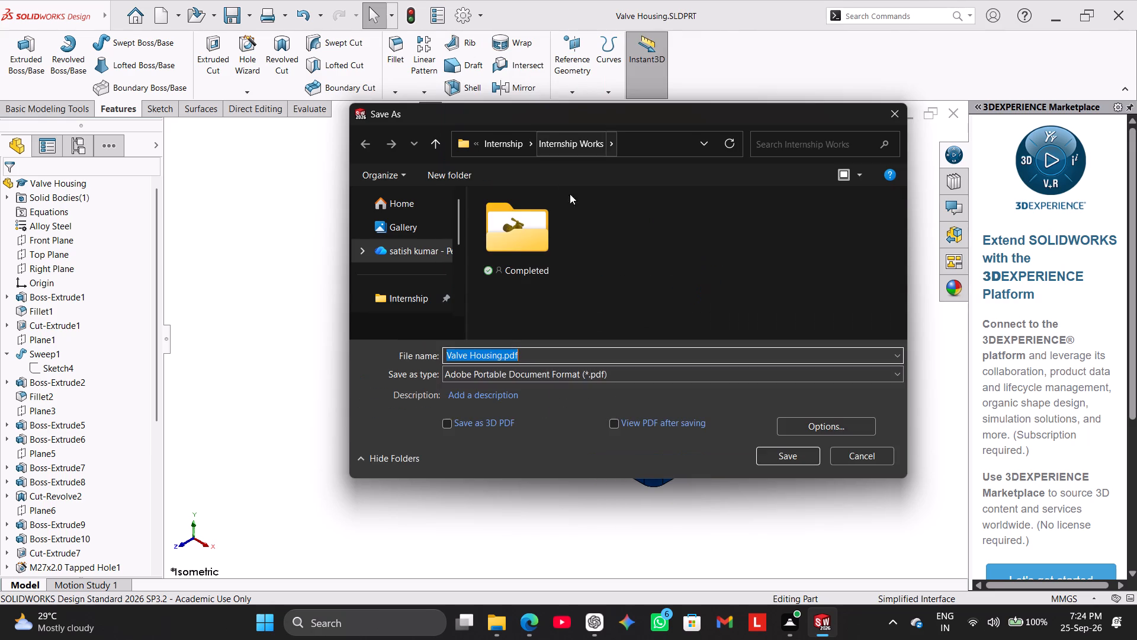
left_click(786, 457)
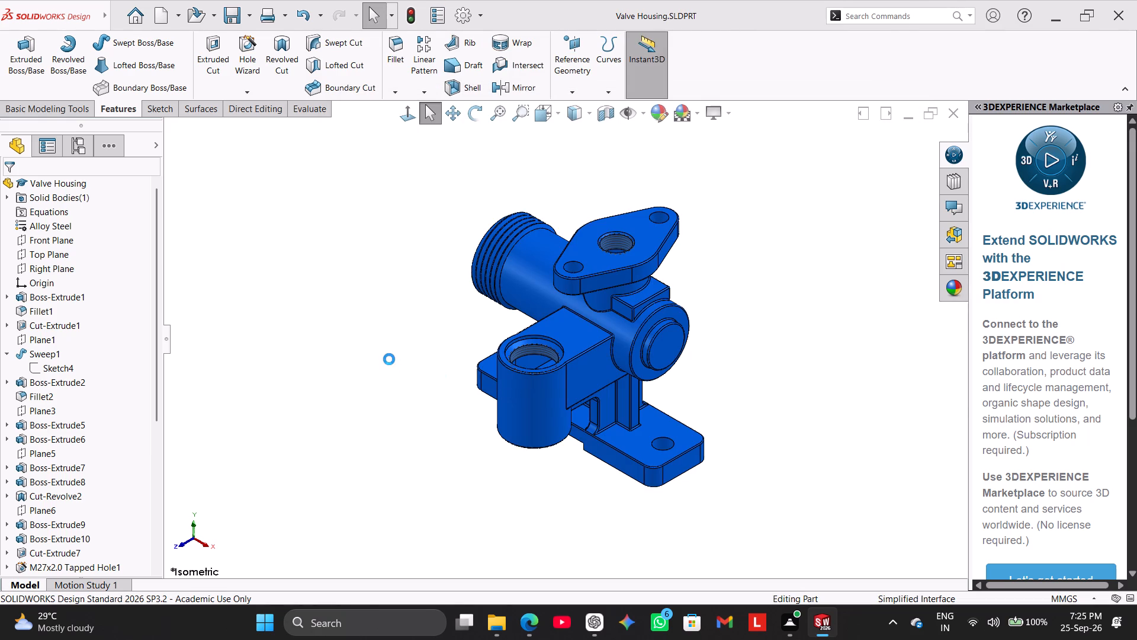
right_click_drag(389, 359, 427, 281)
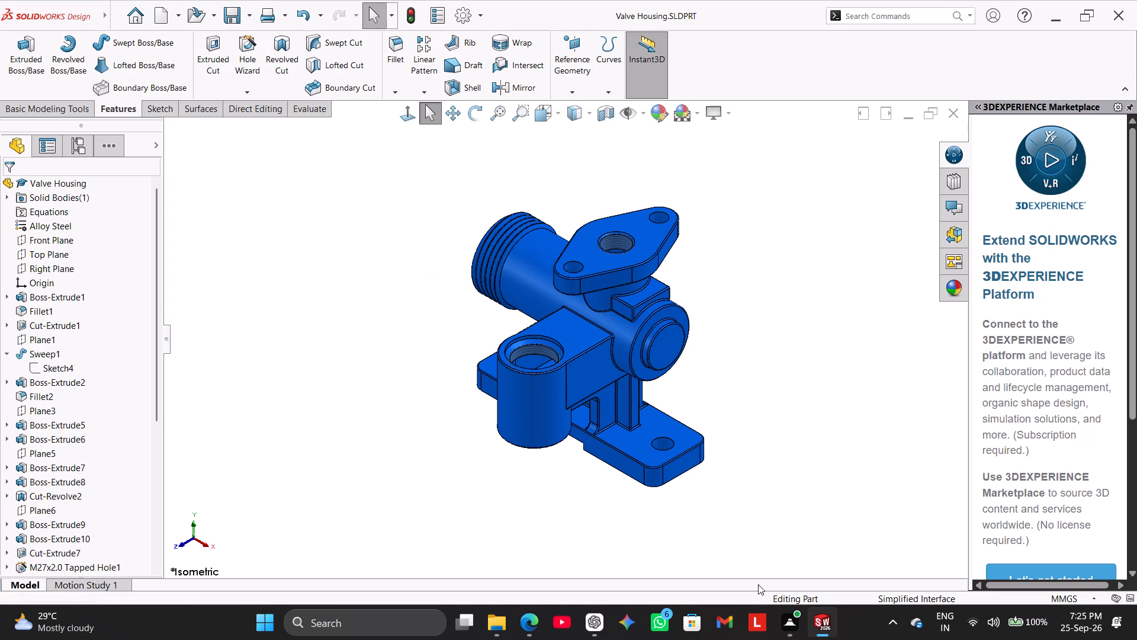